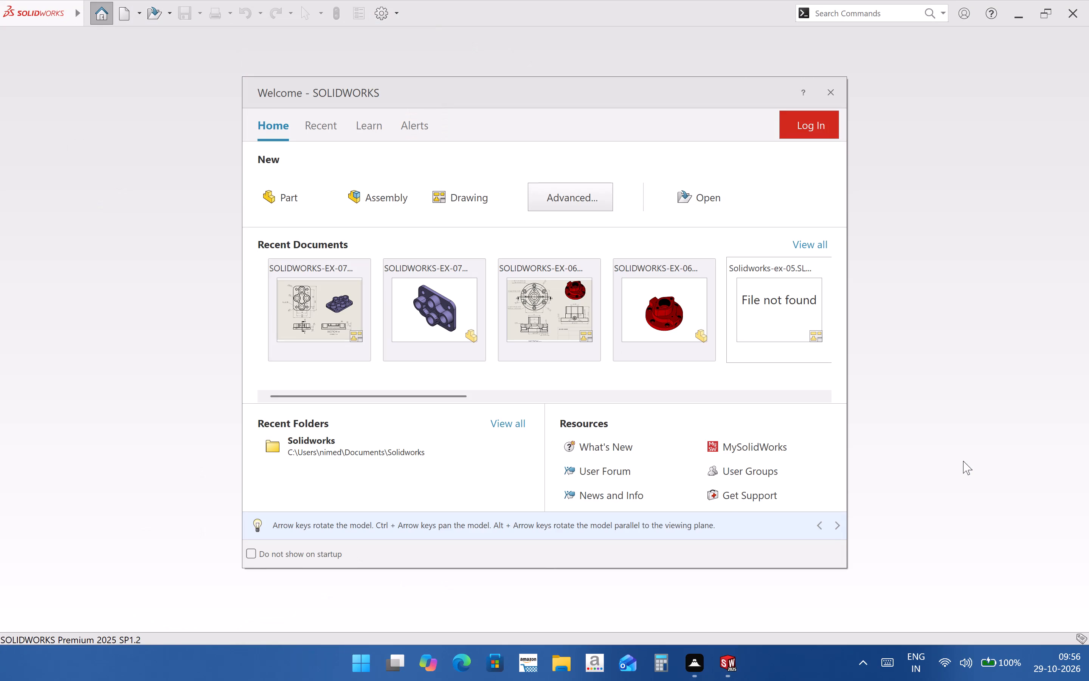
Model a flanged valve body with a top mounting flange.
Create a new part document.
{"action": "left_click", "coordinate": [274, 190]}
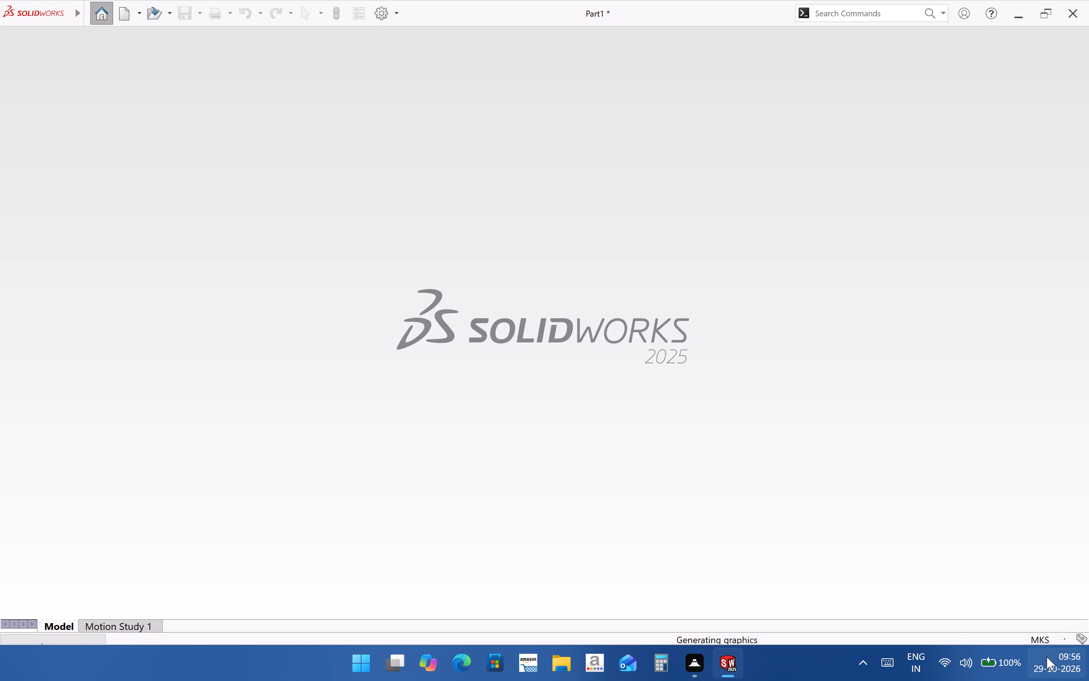
Set the part's unit system to MMGS (millimeter, gram, second).
{"action": "left_click", "coordinate": [1047, 643]}
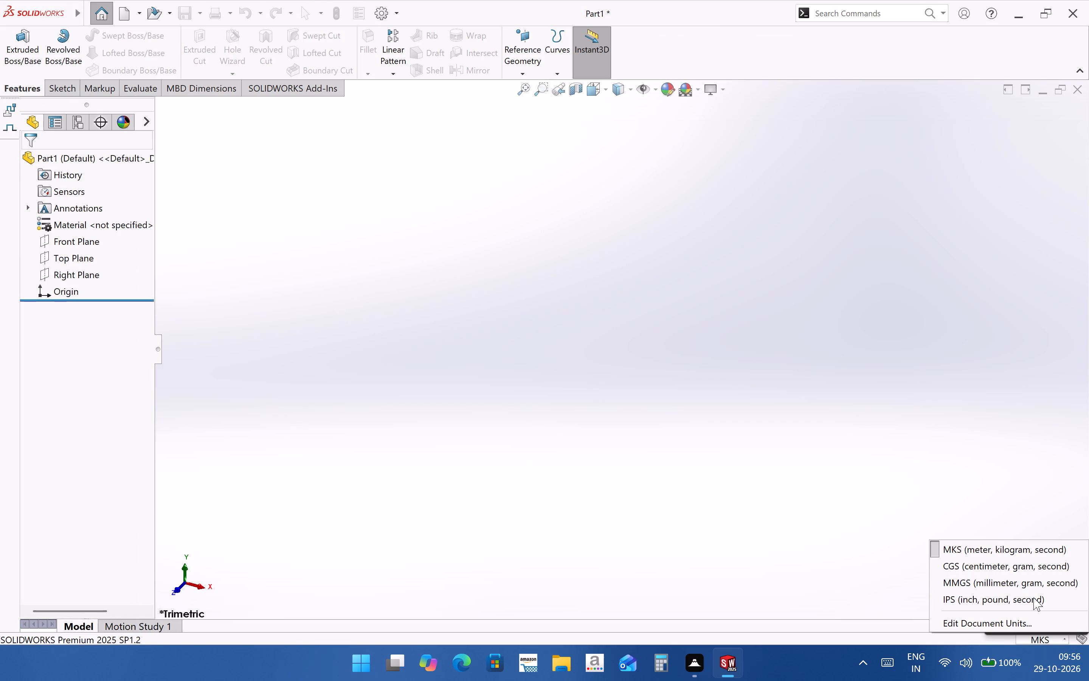
{"action": "left_click", "coordinate": [1028, 585]}
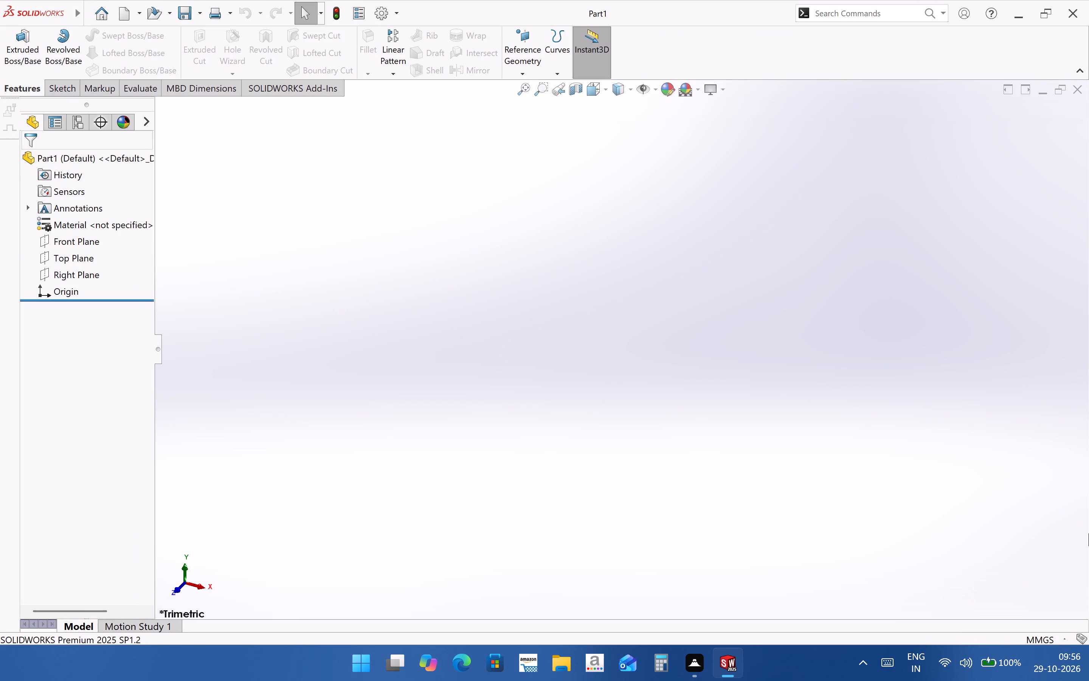
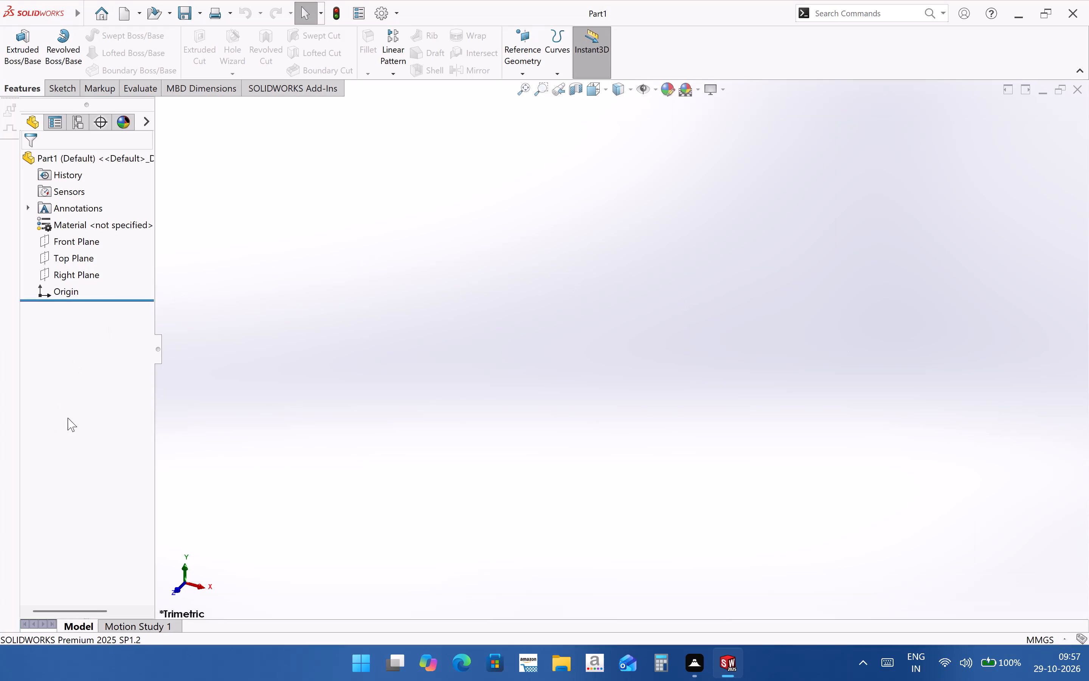
Select the Front Plane and orient the view normal to it.
{"action": "left_click", "coordinate": [89, 243]}
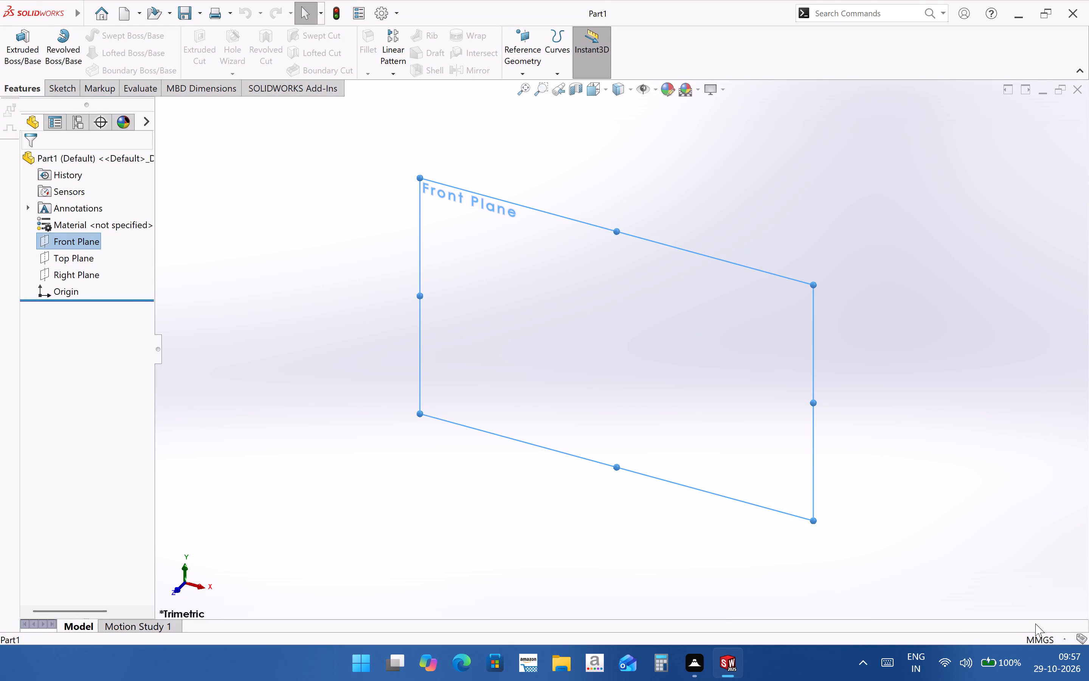
{"action": "key", "text": "ctrl+8"}
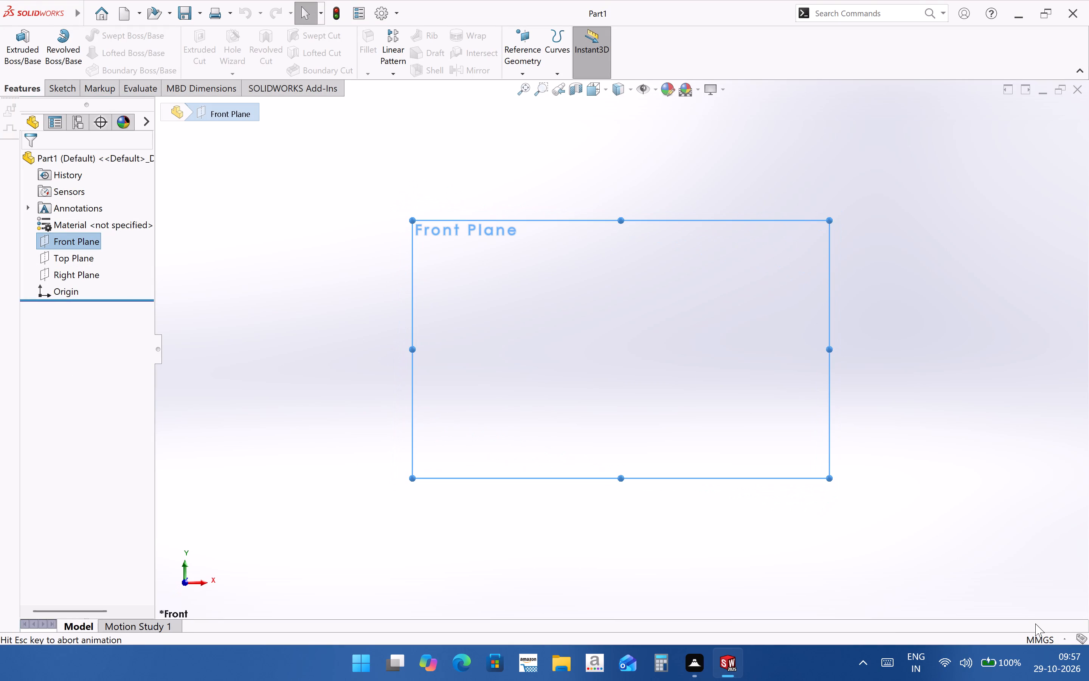
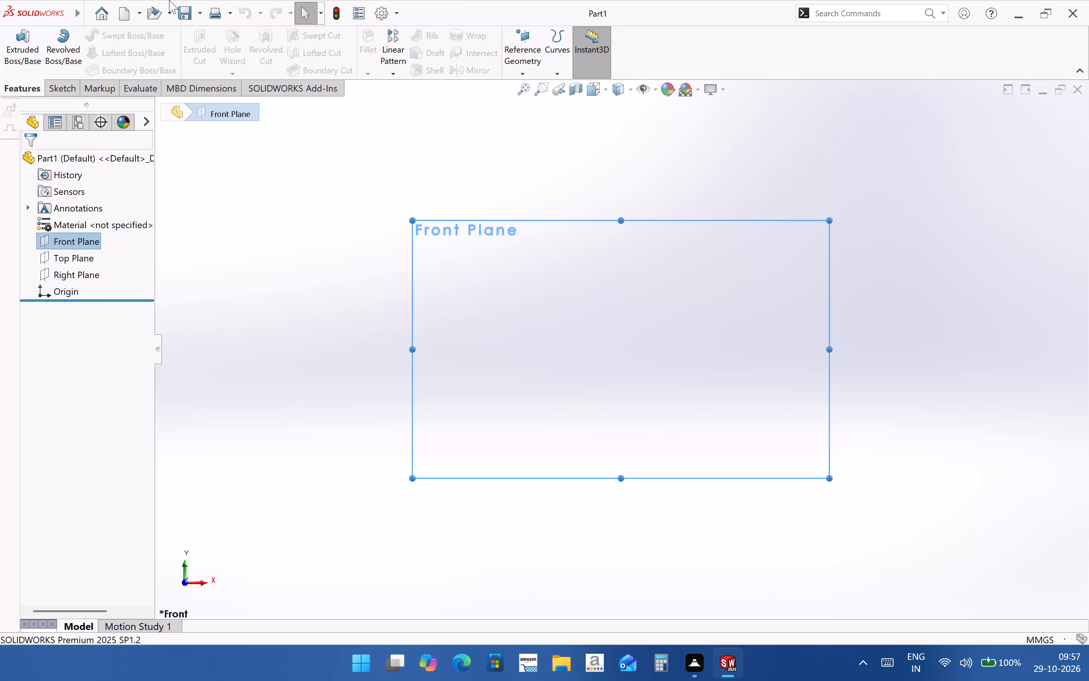
Start a sketch on the Front Plane and draw a long horizontal centerline through the origin, extending to both sides of it.
{"action": "left_click", "coordinate": [63, 85]}
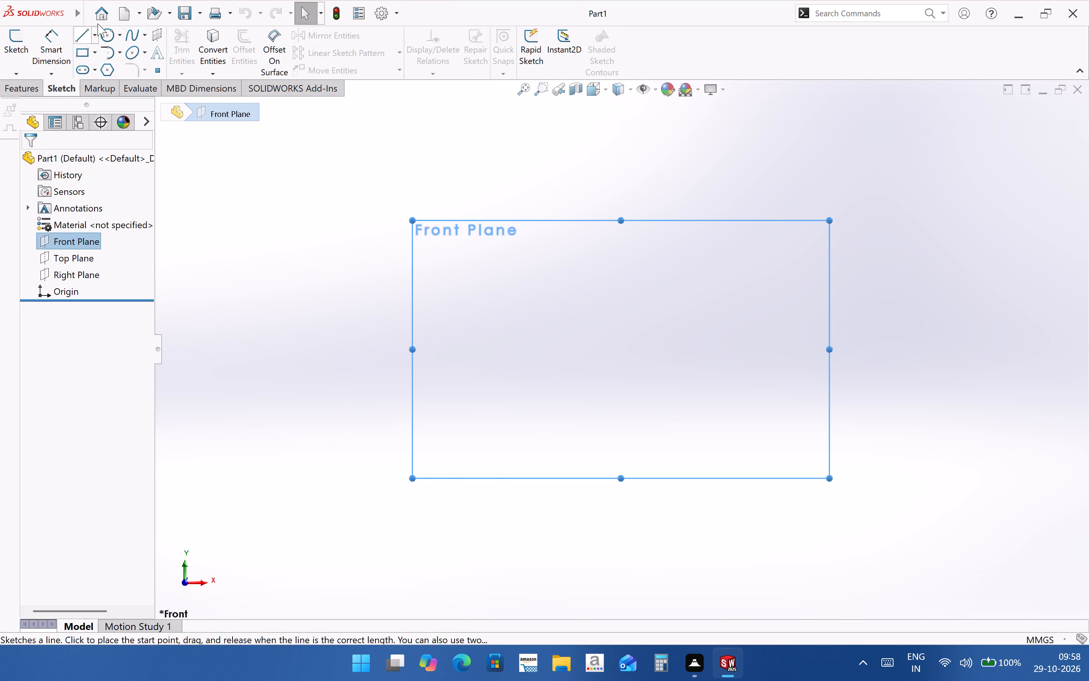
{"action": "left_click", "coordinate": [95, 28]}
{"action": "left_click", "coordinate": [102, 62]}
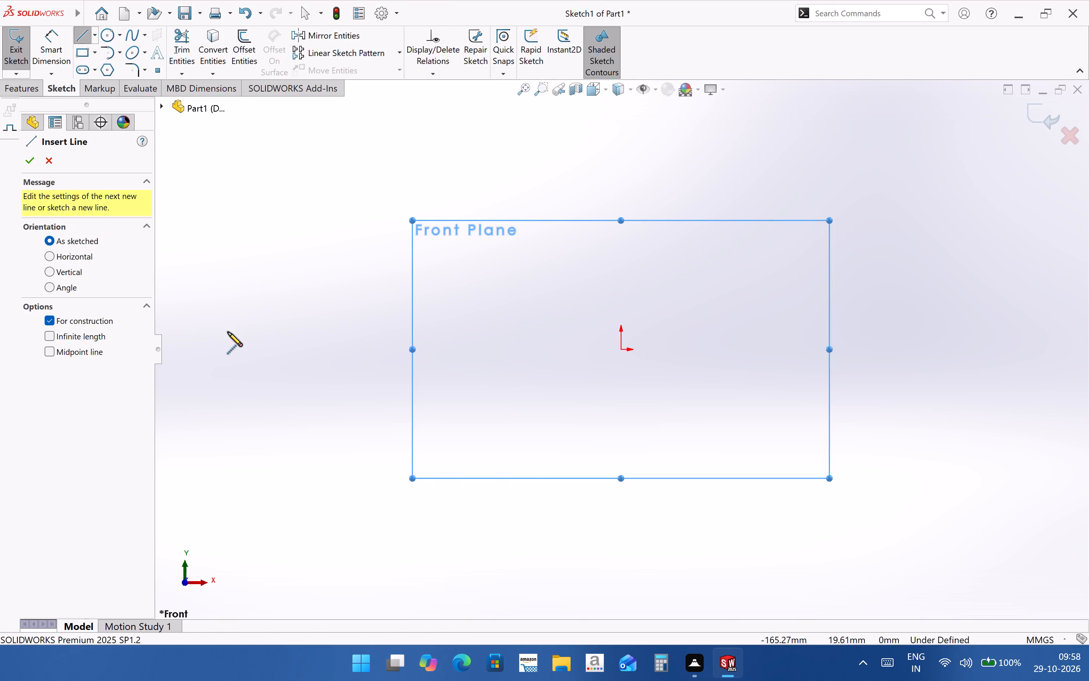
{"action": "left_click", "coordinate": [251, 351]}
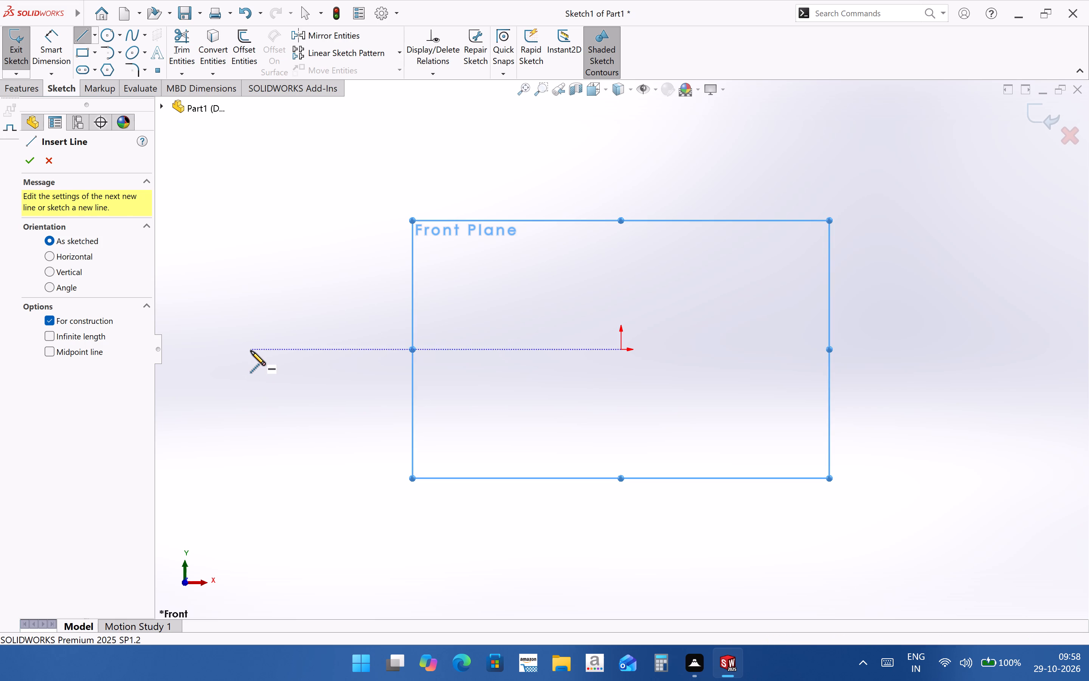
{"action": "left_click", "coordinate": [982, 349]}
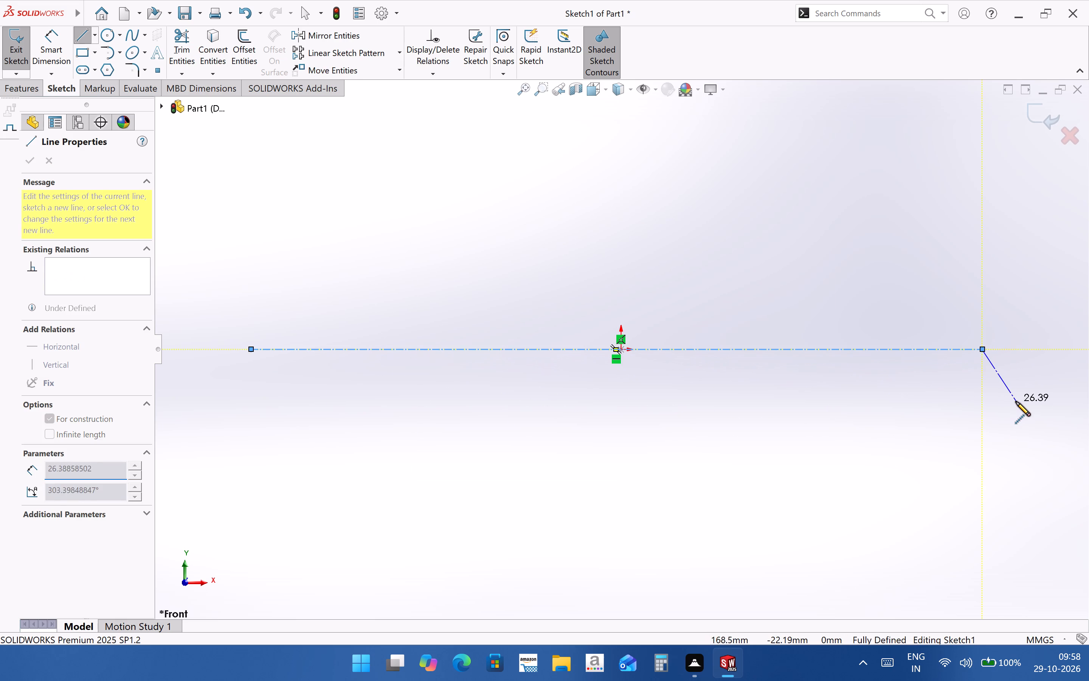
{"action": "key", "text": "Escape"}
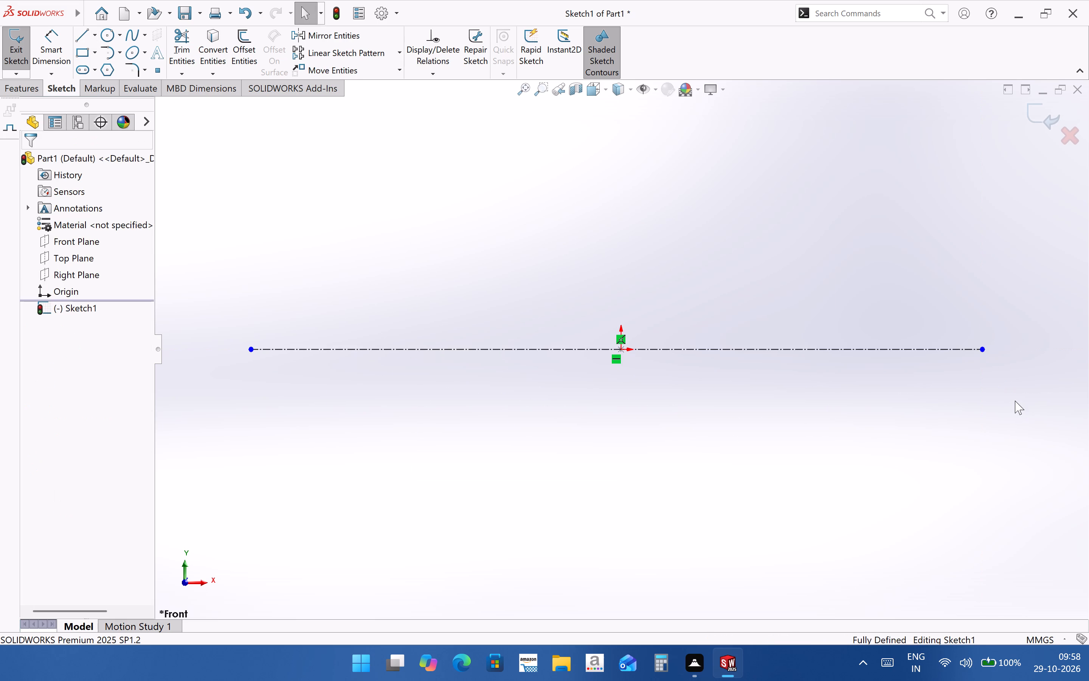
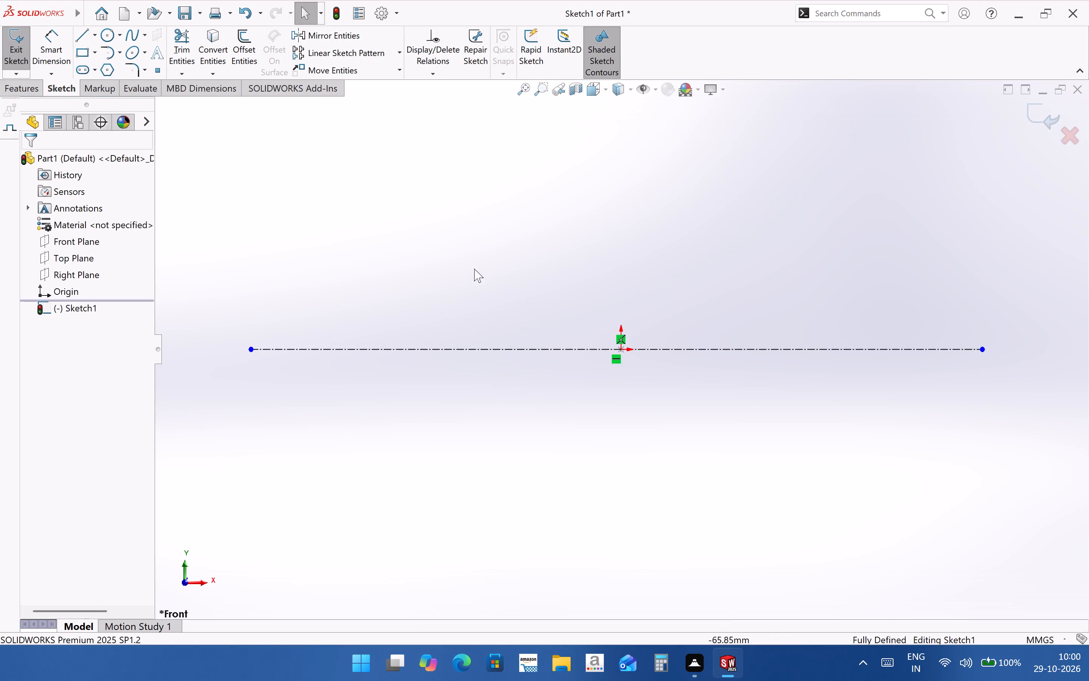
Draw a vertical centerline about 256 mm long through the origin, crossing the horizontal centerline and extending above and below it.
{"action": "middle_click_drag", "start_coordinate": [512, 309], "coordinate": [511, 352]}
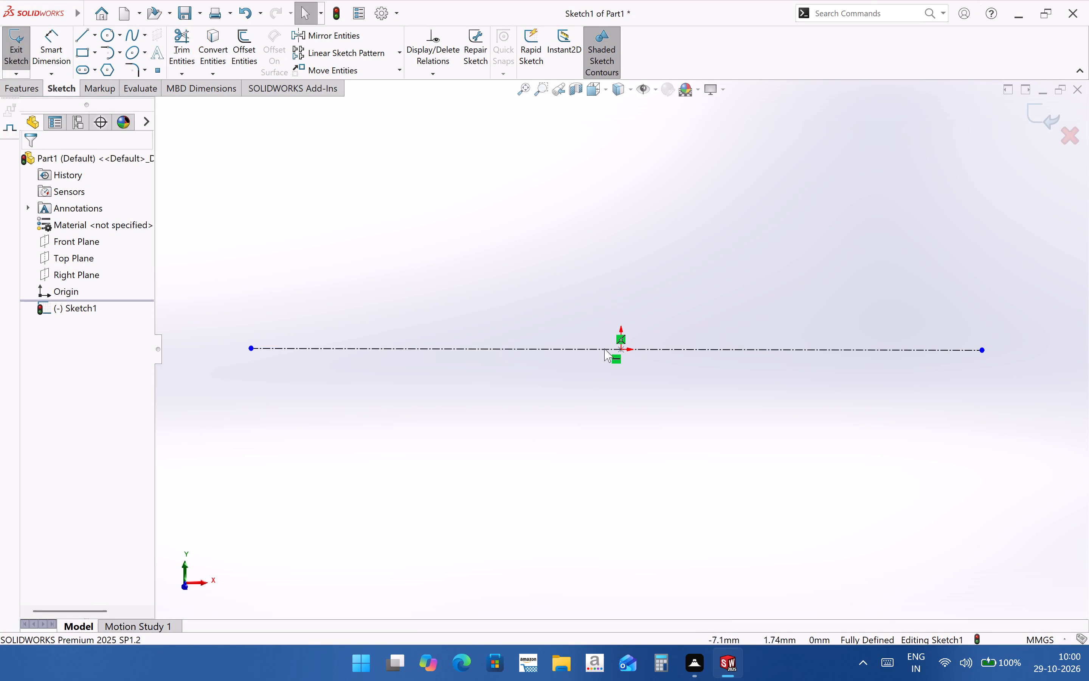
{"action": "scroll", "coordinate": [605, 359], "scroll_direction": "up", "scroll_amount": 2}
{"action": "scroll", "coordinate": [564, 212], "scroll_direction": "down", "scroll_amount": 2}
{"action": "scroll", "coordinate": [616, 348], "scroll_direction": "up", "scroll_amount": 2}
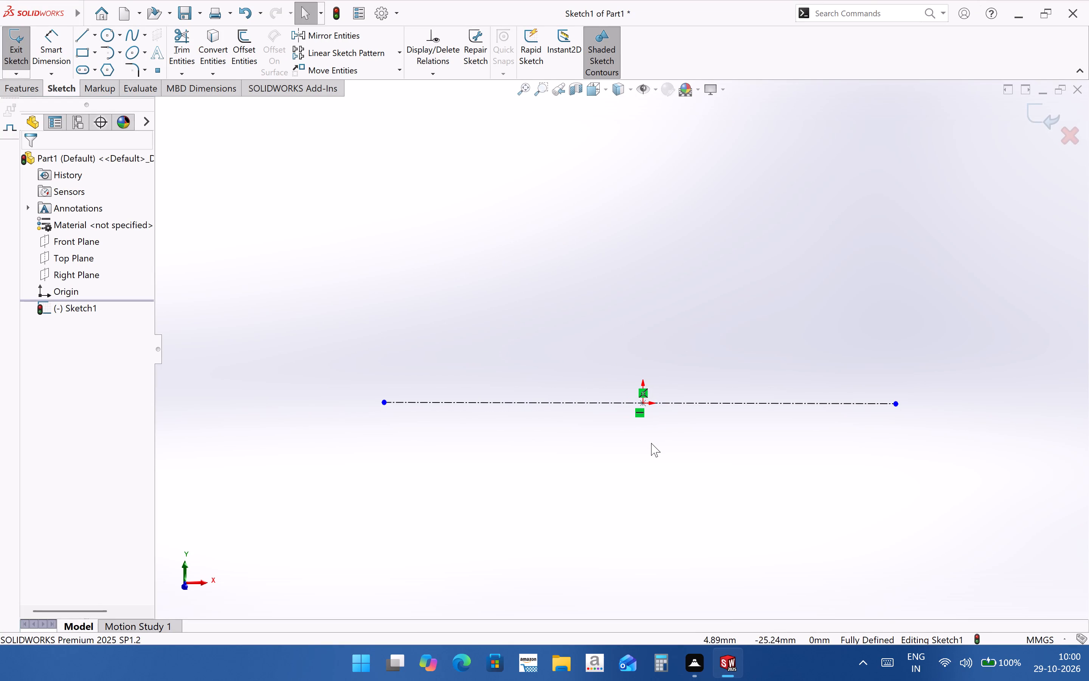
{"action": "scroll", "coordinate": [651, 443], "scroll_direction": "down", "scroll_amount": 2}
{"action": "scroll", "coordinate": [648, 442], "scroll_direction": "up", "scroll_amount": 1}
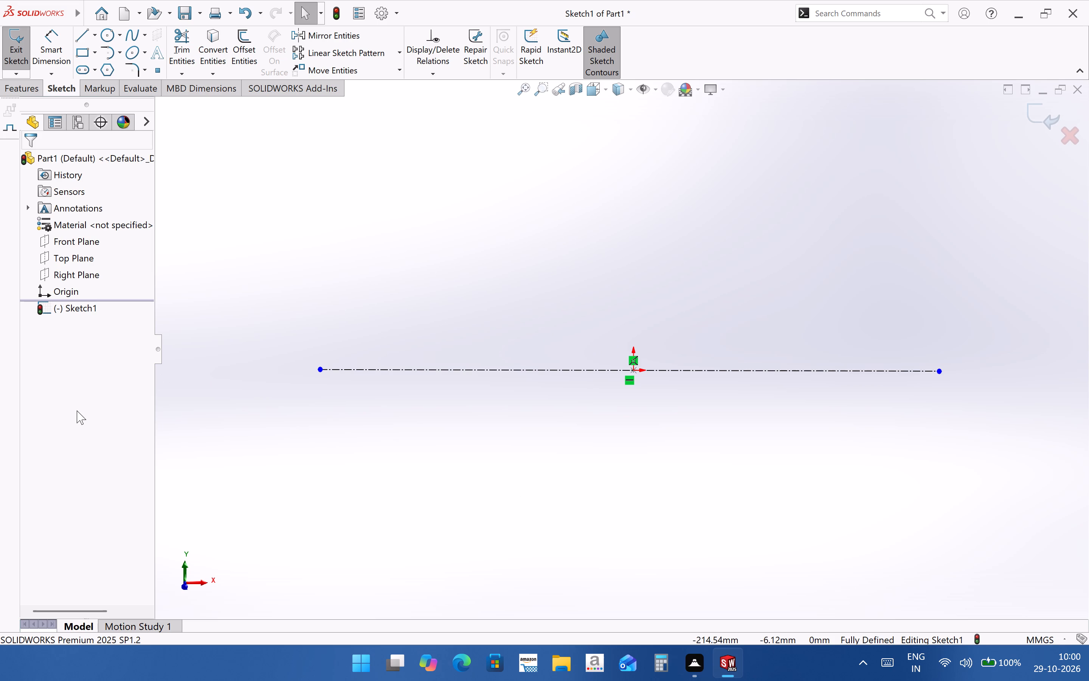
{"action": "left_click", "coordinate": [94, 36]}
{"action": "left_click", "coordinate": [105, 65]}
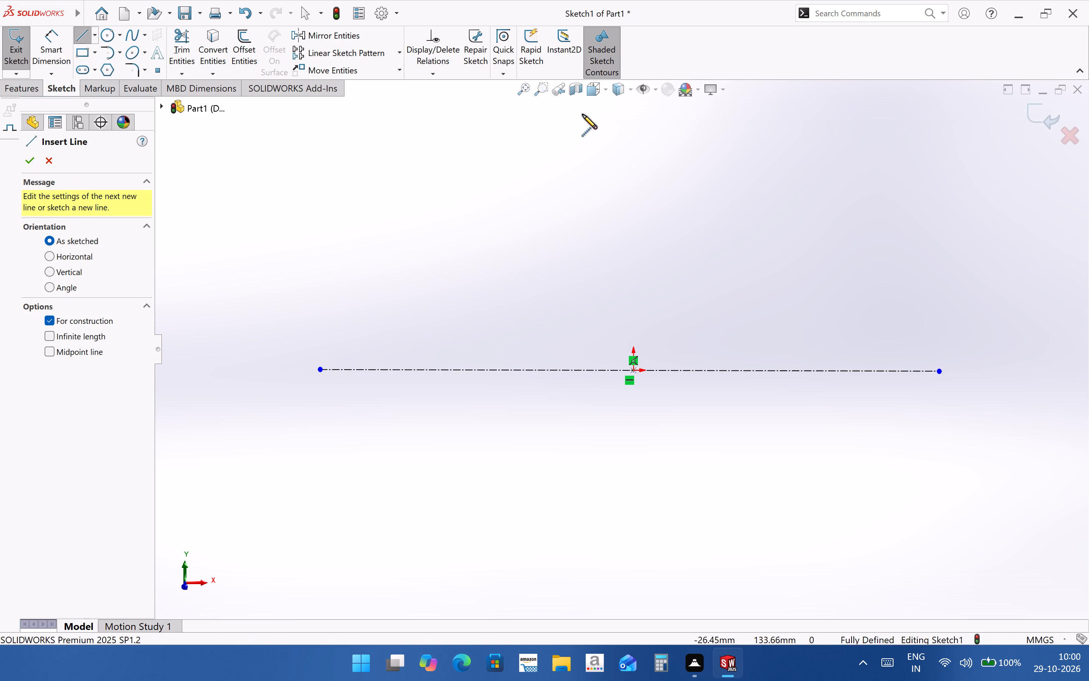
{"action": "left_click", "coordinate": [633, 114]}
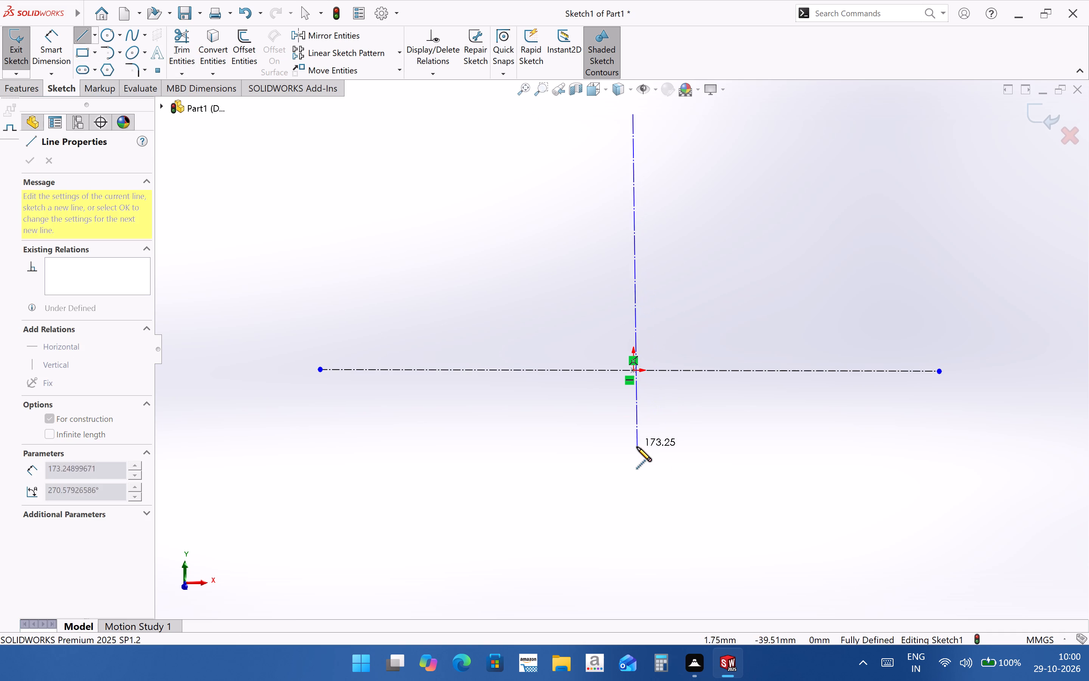
{"action": "left_click", "coordinate": [633, 606]}
{"action": "key", "text": "Escape"}
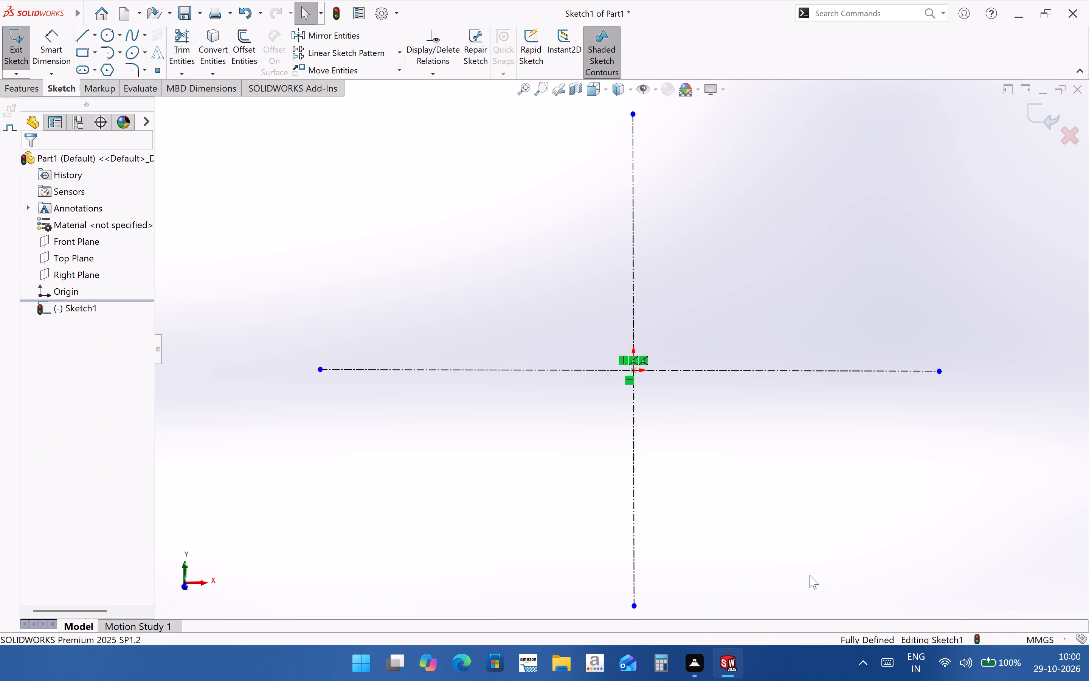
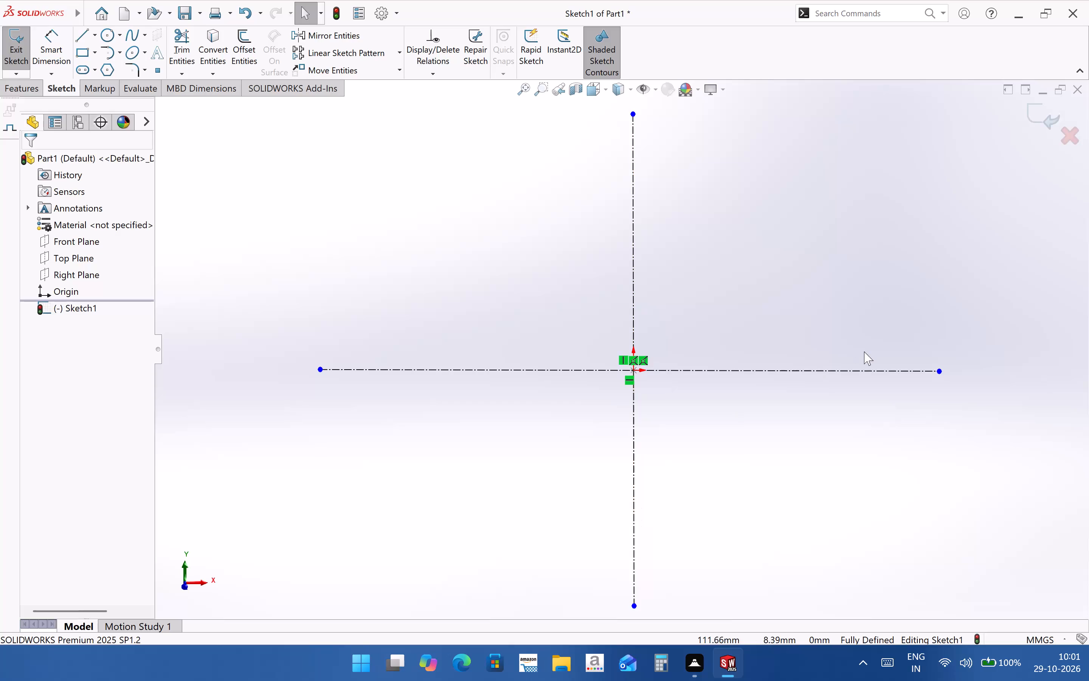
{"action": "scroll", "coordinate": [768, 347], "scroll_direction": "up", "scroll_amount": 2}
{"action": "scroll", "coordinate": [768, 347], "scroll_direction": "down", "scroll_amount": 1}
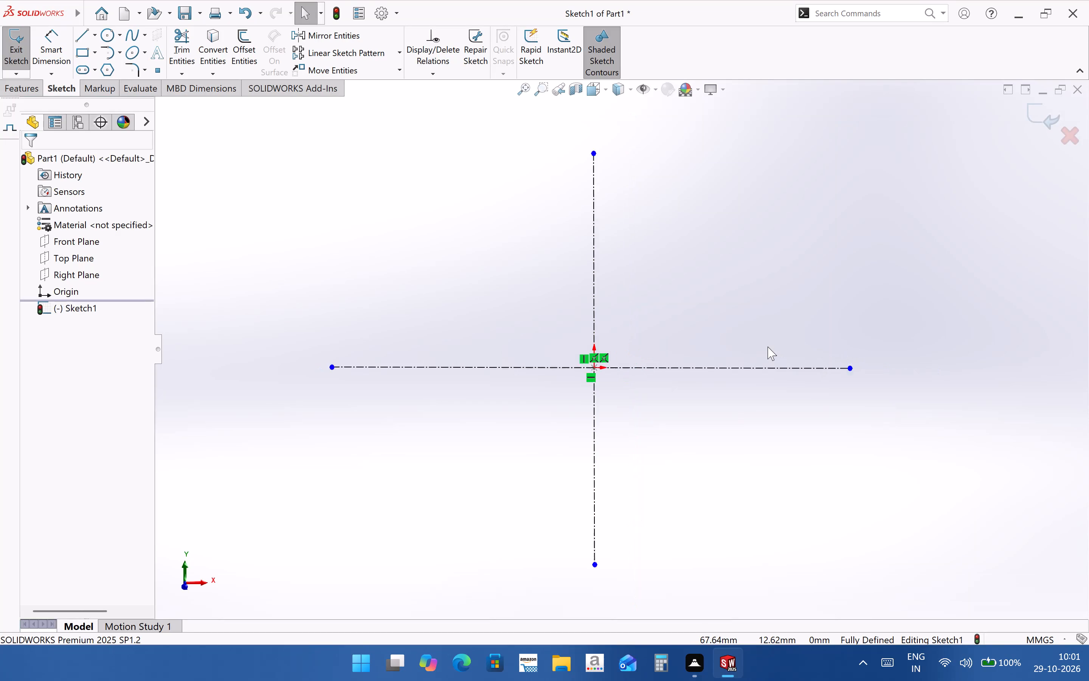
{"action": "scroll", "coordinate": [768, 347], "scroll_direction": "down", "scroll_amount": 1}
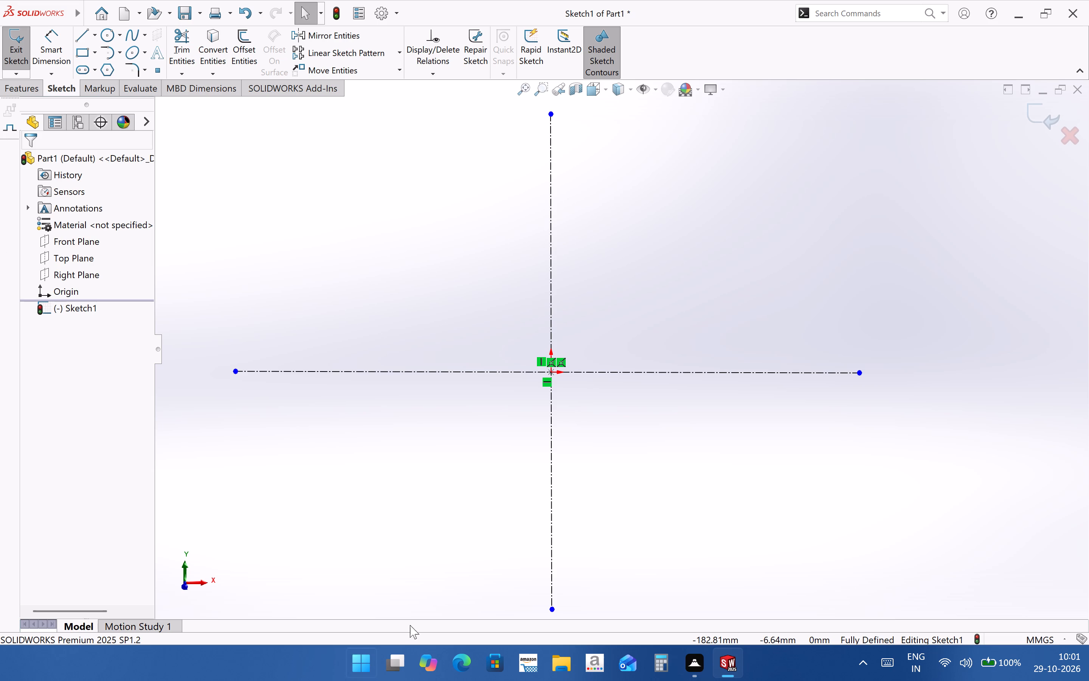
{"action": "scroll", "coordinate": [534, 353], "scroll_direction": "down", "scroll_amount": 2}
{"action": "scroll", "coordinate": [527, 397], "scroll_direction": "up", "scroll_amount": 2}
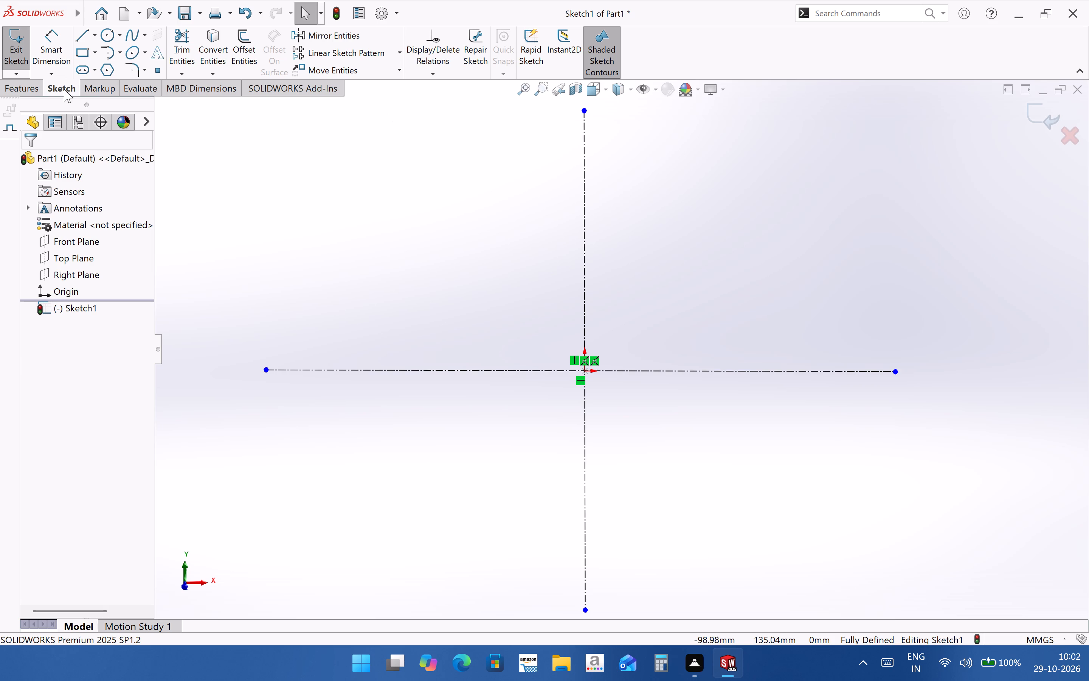
Draw a solid line about 168 mm long along the horizontal centerline, with its endpoints on either side of the vertical centerline.
{"action": "left_click", "coordinate": [81, 31]}
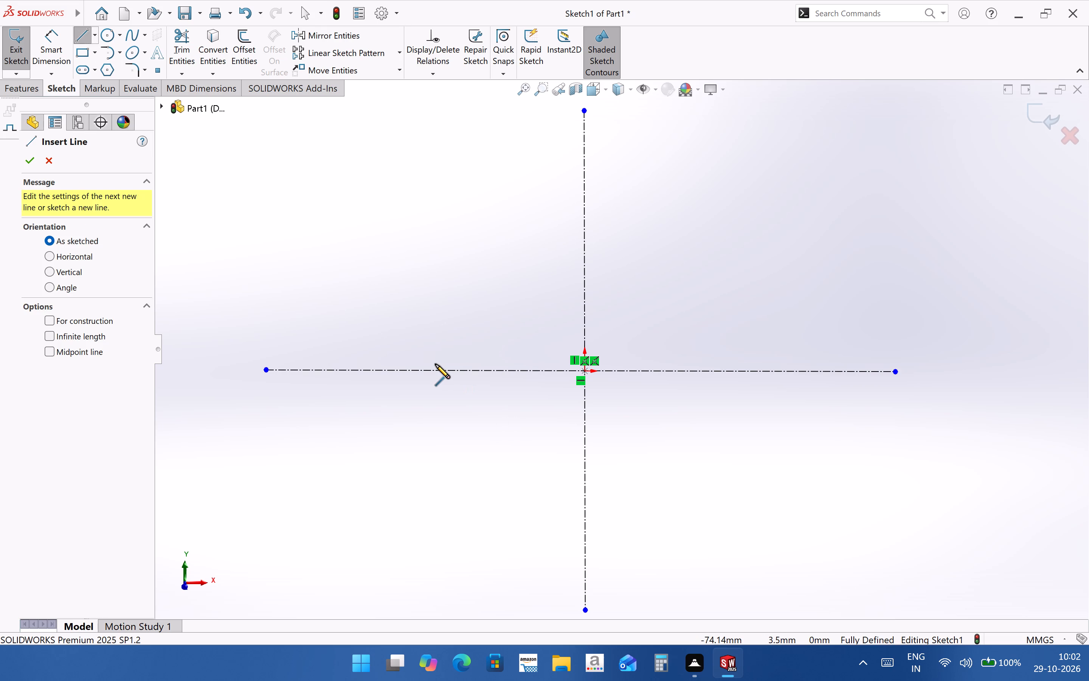
{"action": "left_click", "coordinate": [427, 371]}
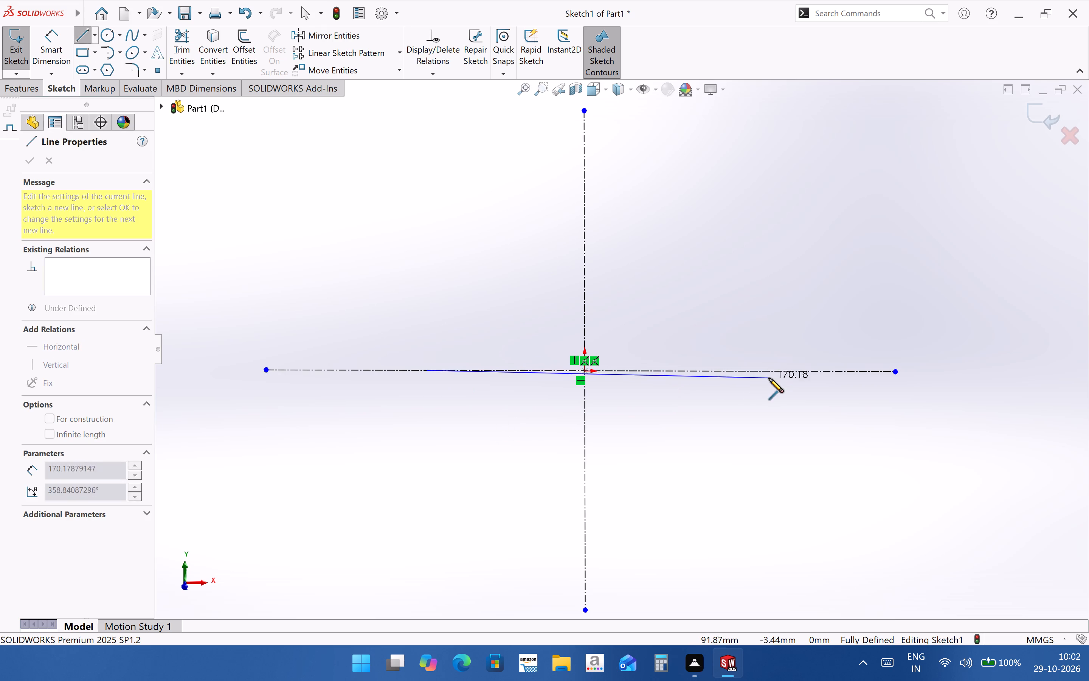
{"action": "left_click", "coordinate": [766, 370]}
{"action": "key", "text": "Escape"}
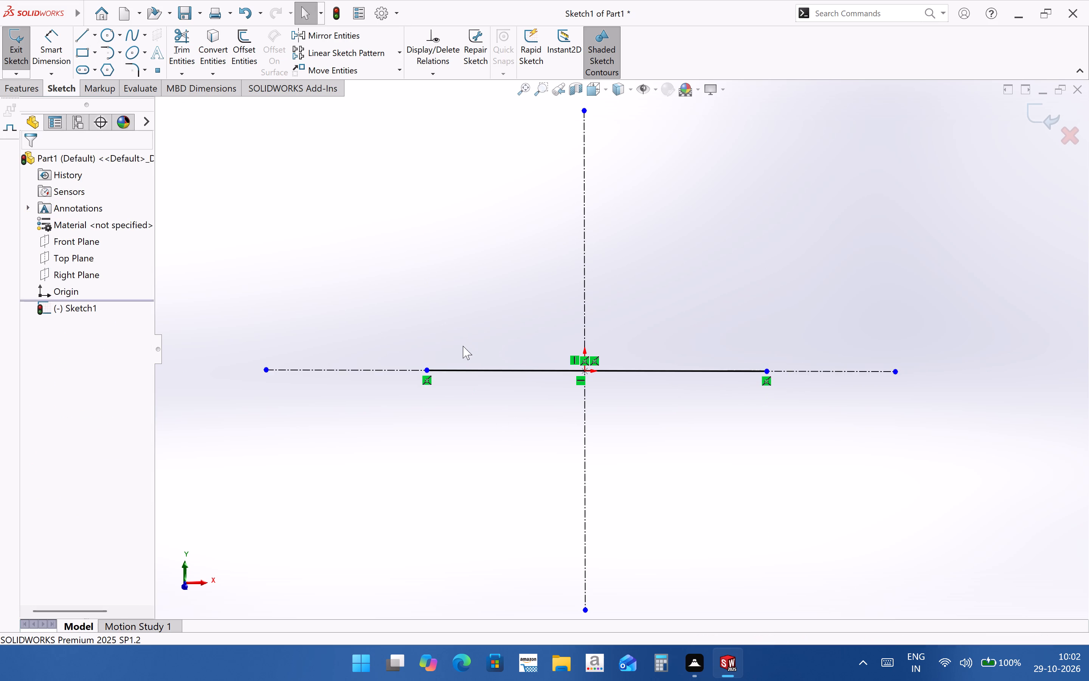
Make the two endpoints of the solid line symmetric about the vertical centerline.
{"action": "left_click", "coordinate": [427, 368]}
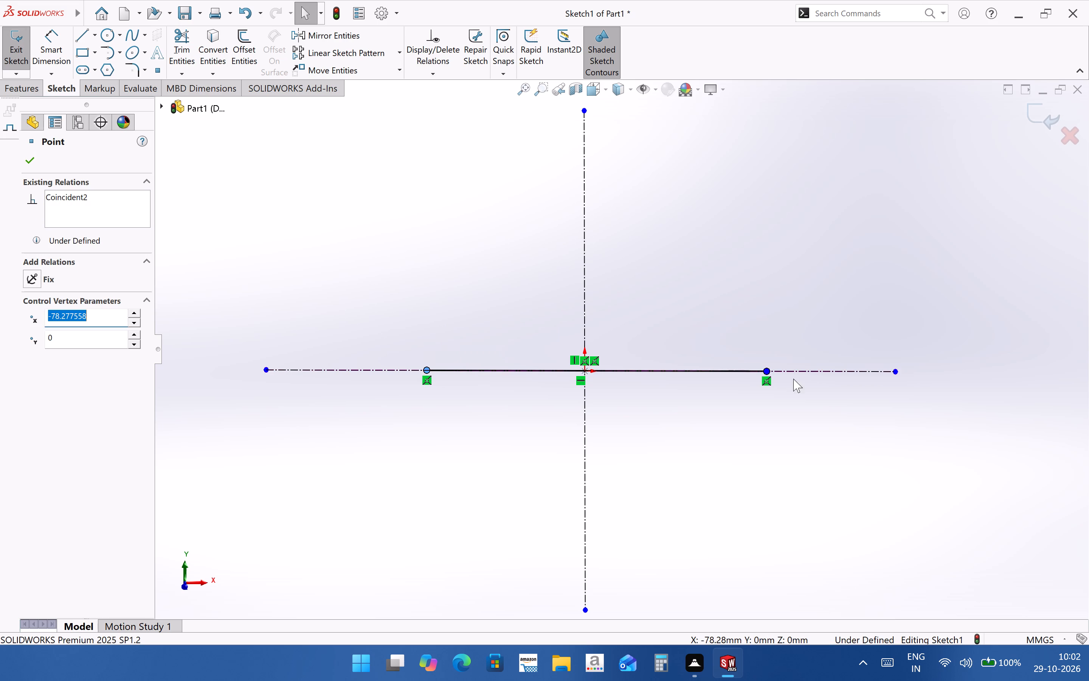
{"action": "left_click", "coordinate": [766, 372], "text": "ctrl"}
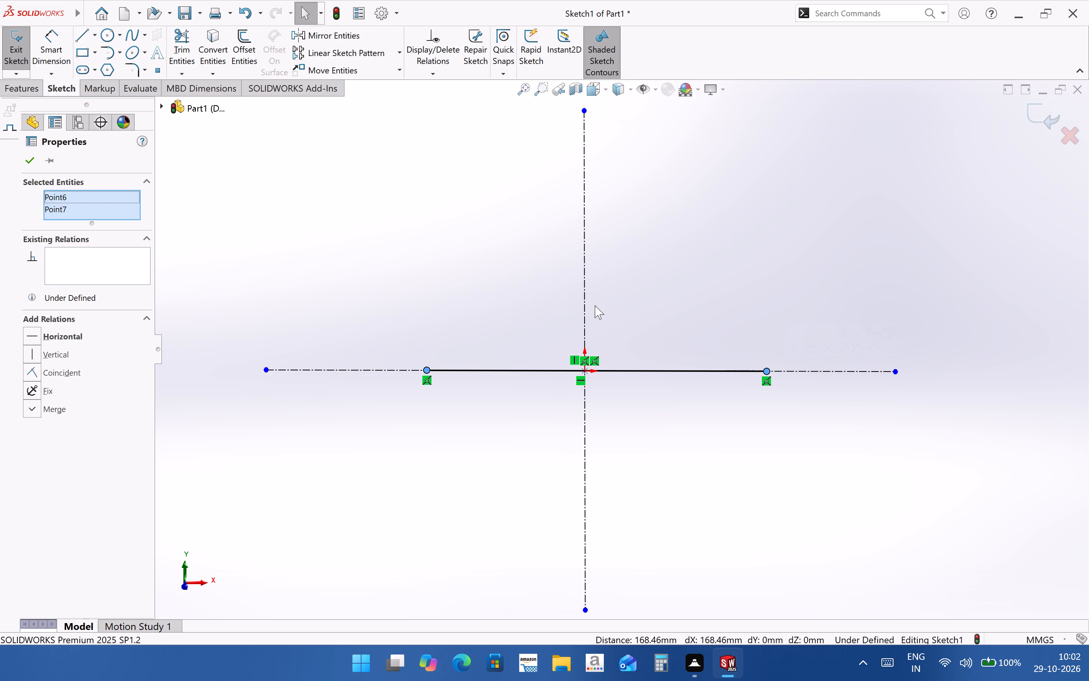
{"action": "left_click", "coordinate": [585, 307], "text": "ctrl"}
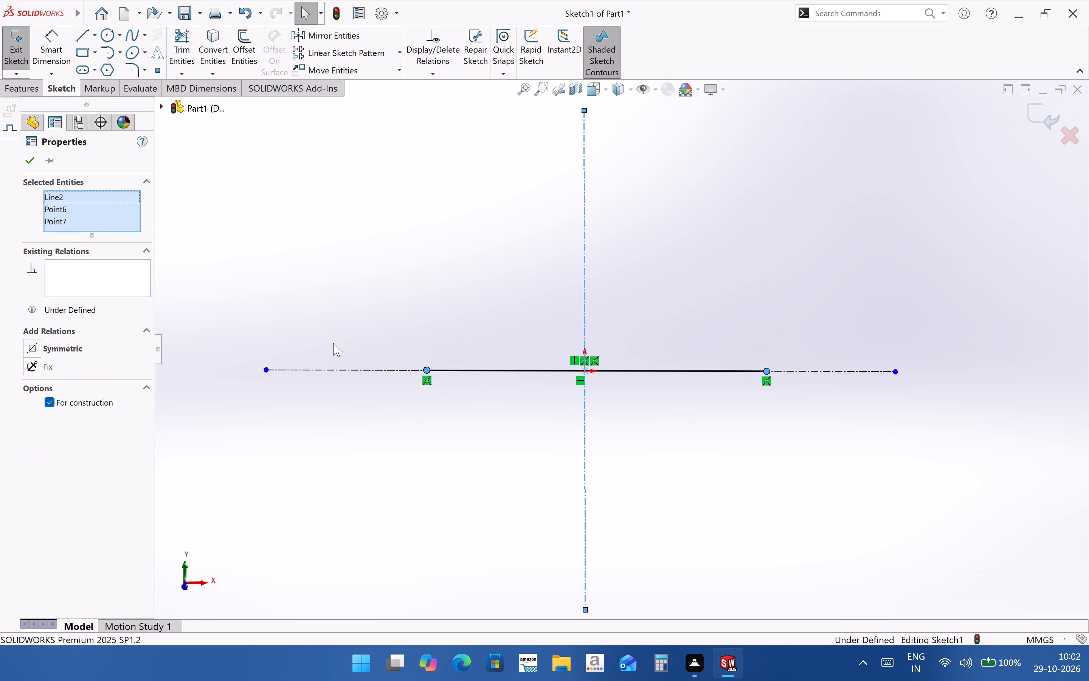
{"action": "left_click", "coordinate": [57, 354]}
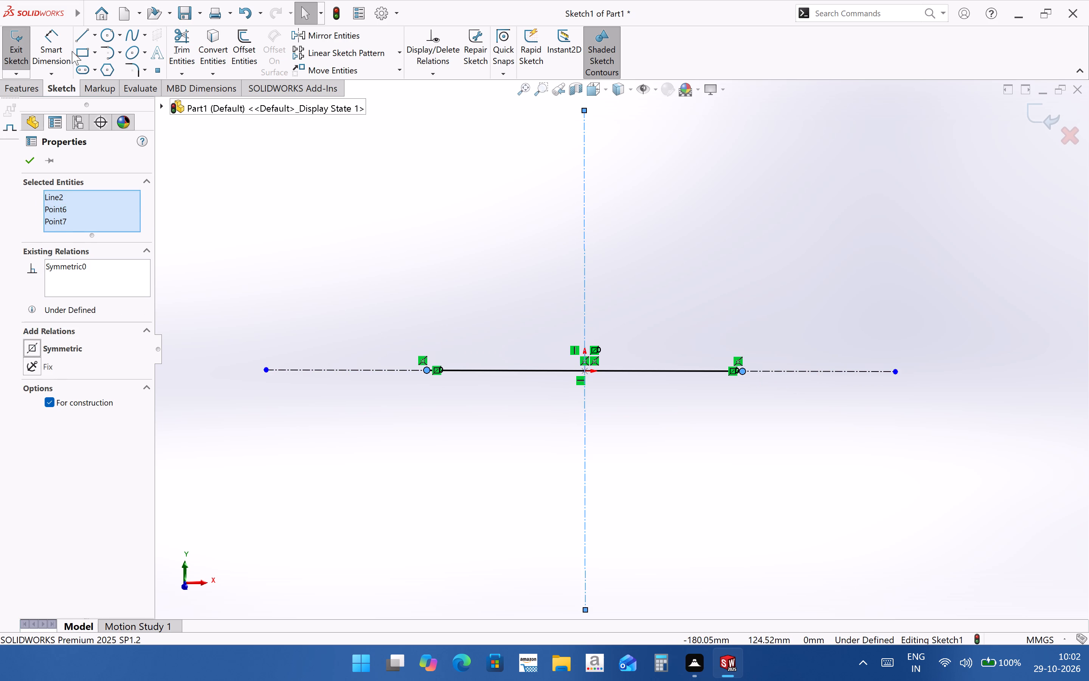
Dimension the solid horizontal line's length to 328 mm, placing the dimension above the line.
{"action": "left_click", "coordinate": [65, 54]}
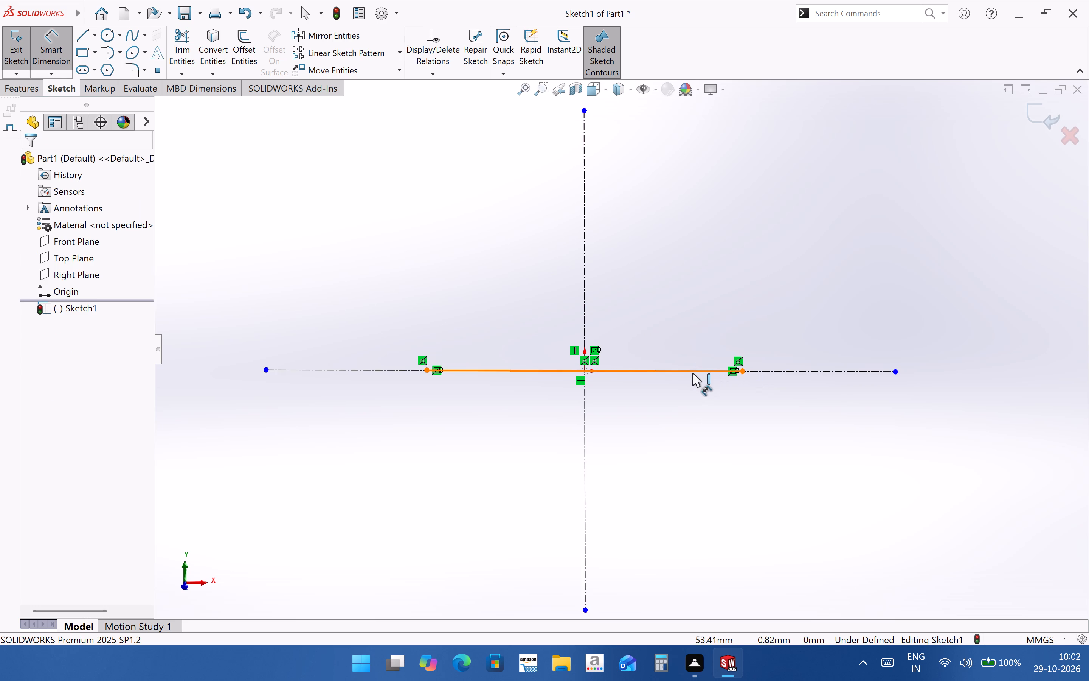
{"action": "left_click", "coordinate": [692, 372]}
{"action": "left_click", "coordinate": [692, 313]}
{"action": "type", "text": "328"}
{"action": "key", "text": "Return"}
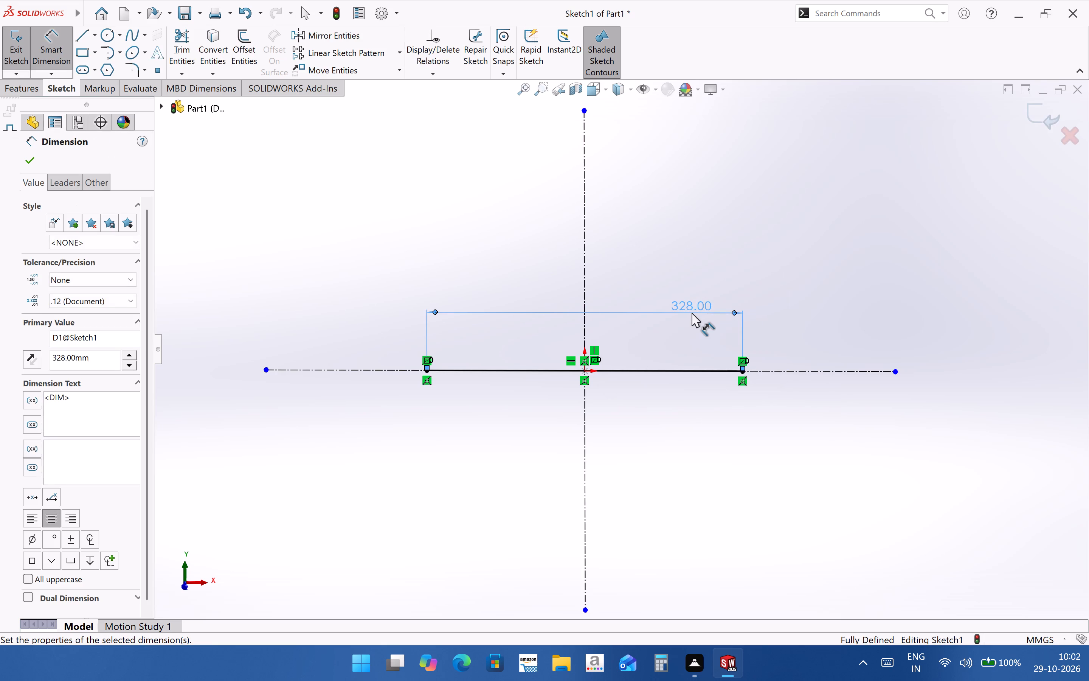
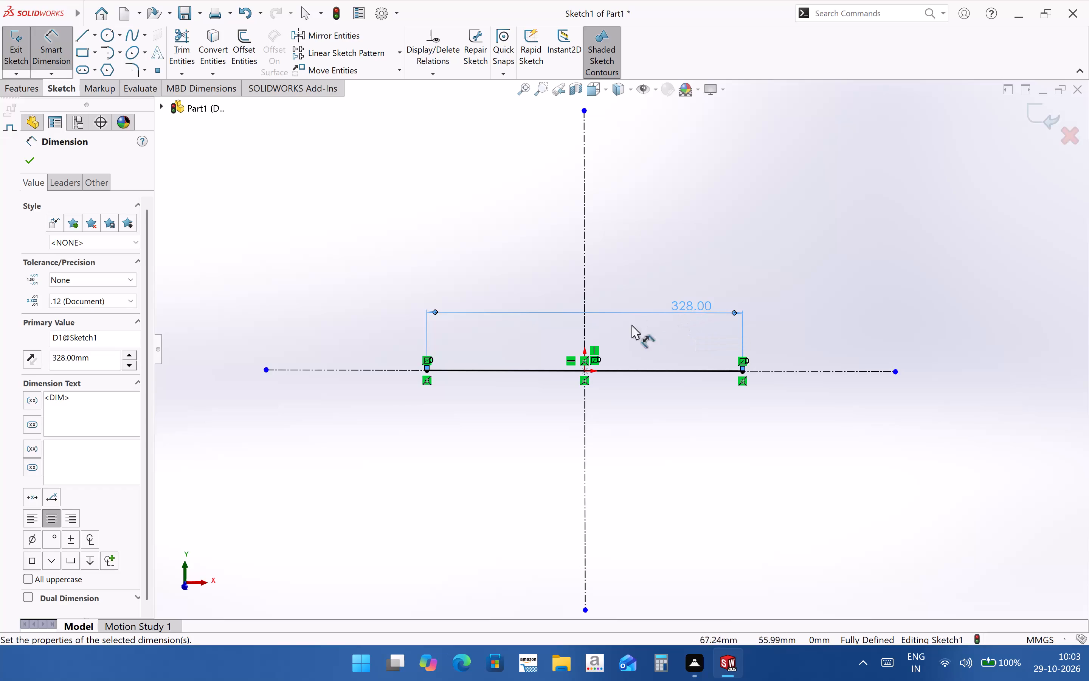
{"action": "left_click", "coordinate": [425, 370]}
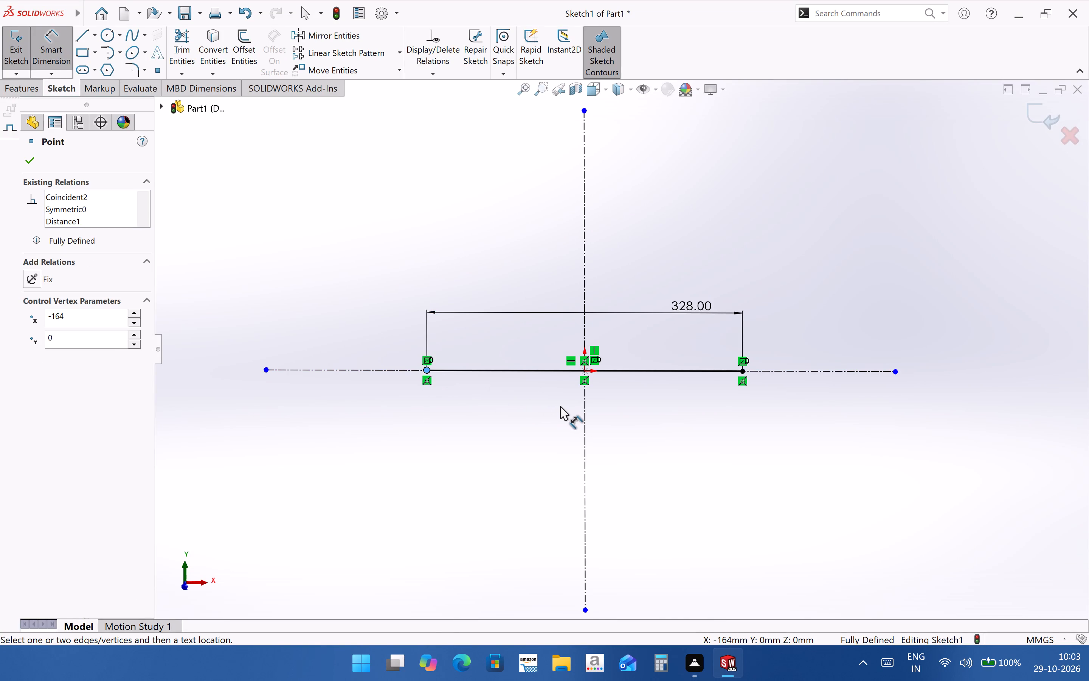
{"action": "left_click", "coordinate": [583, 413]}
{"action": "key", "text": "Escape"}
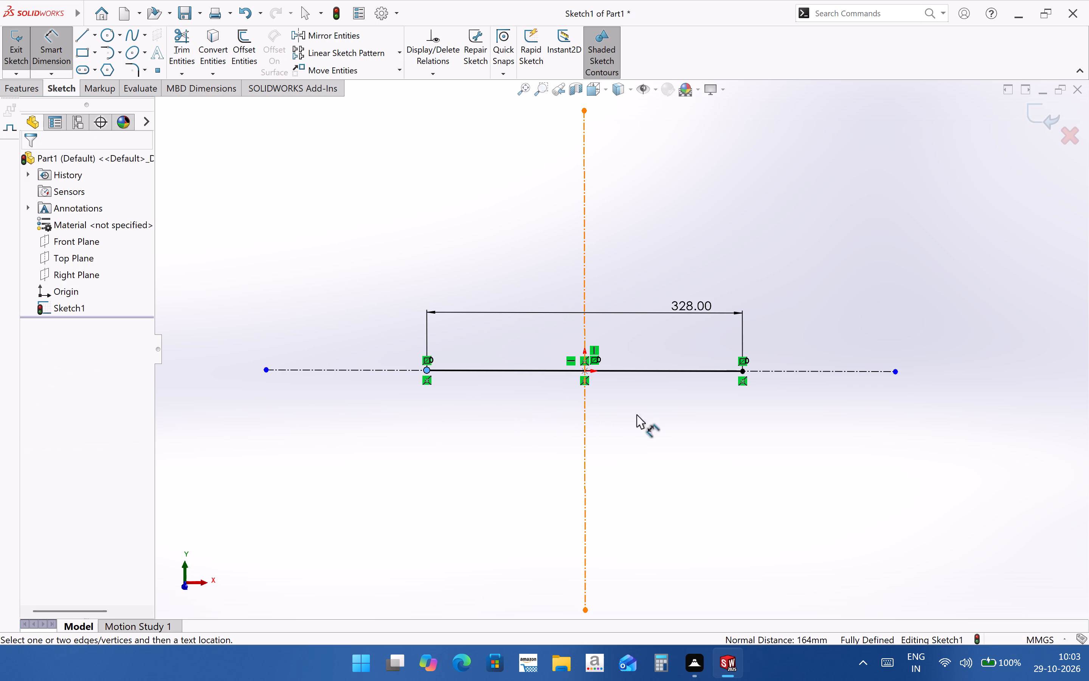
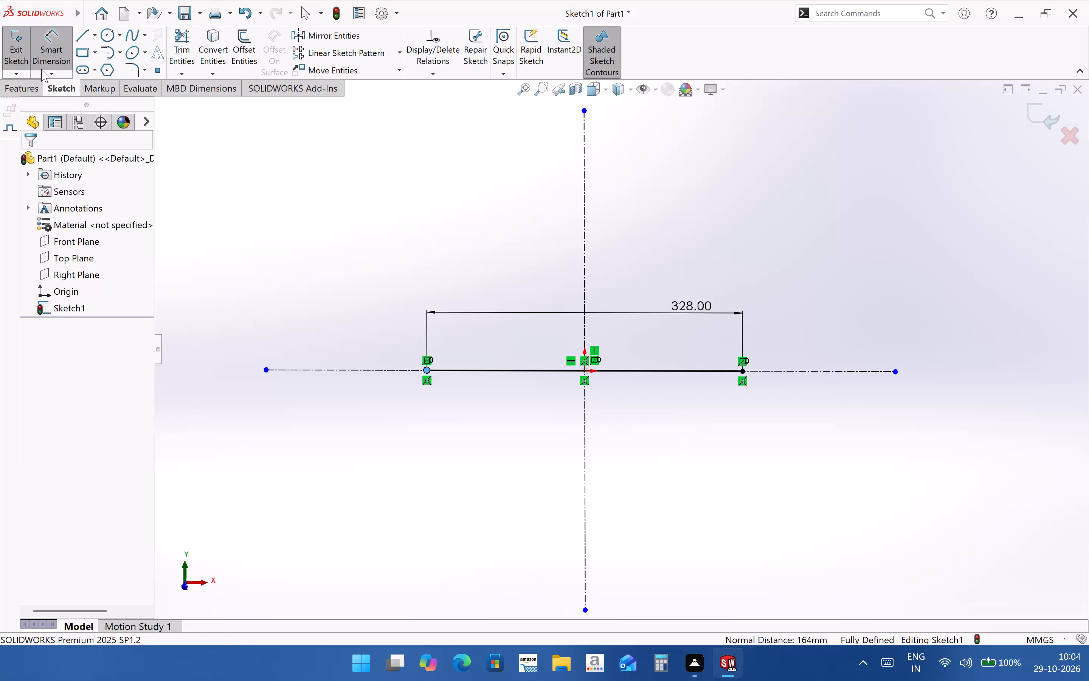
Sketch a vertical line about 165 mm long through the left endpoint of the 328 mm base line, extending above and below it.
{"action": "left_click", "coordinate": [79, 32]}
{"action": "left_click", "coordinate": [427, 282]}
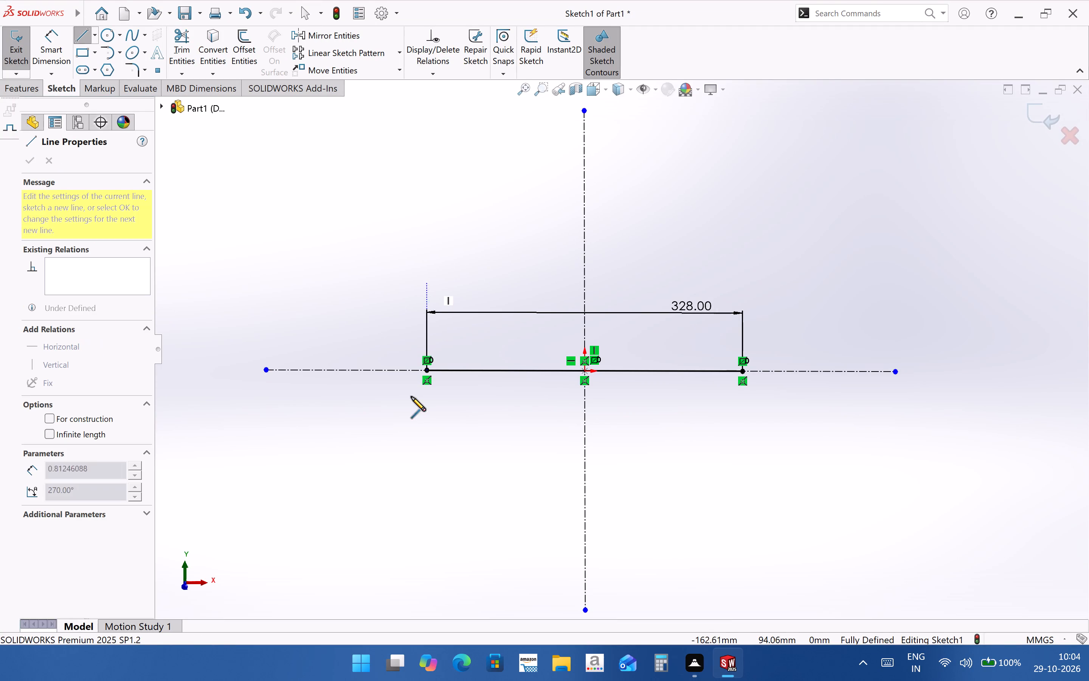
{"action": "left_click", "coordinate": [427, 436]}
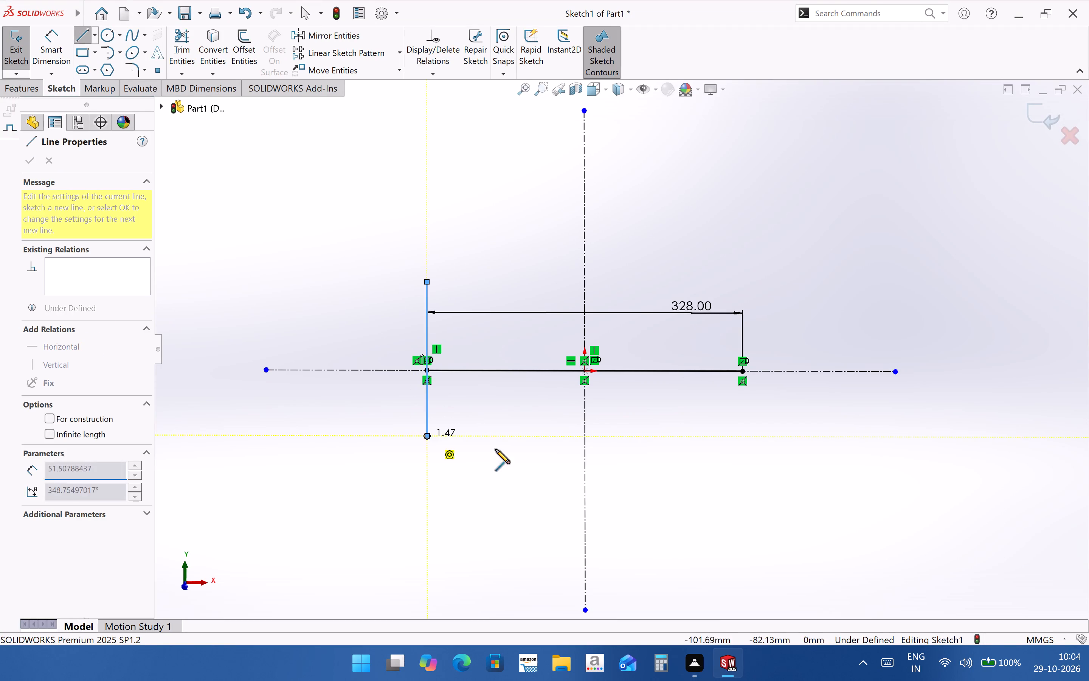
{"action": "key", "text": "Escape"}
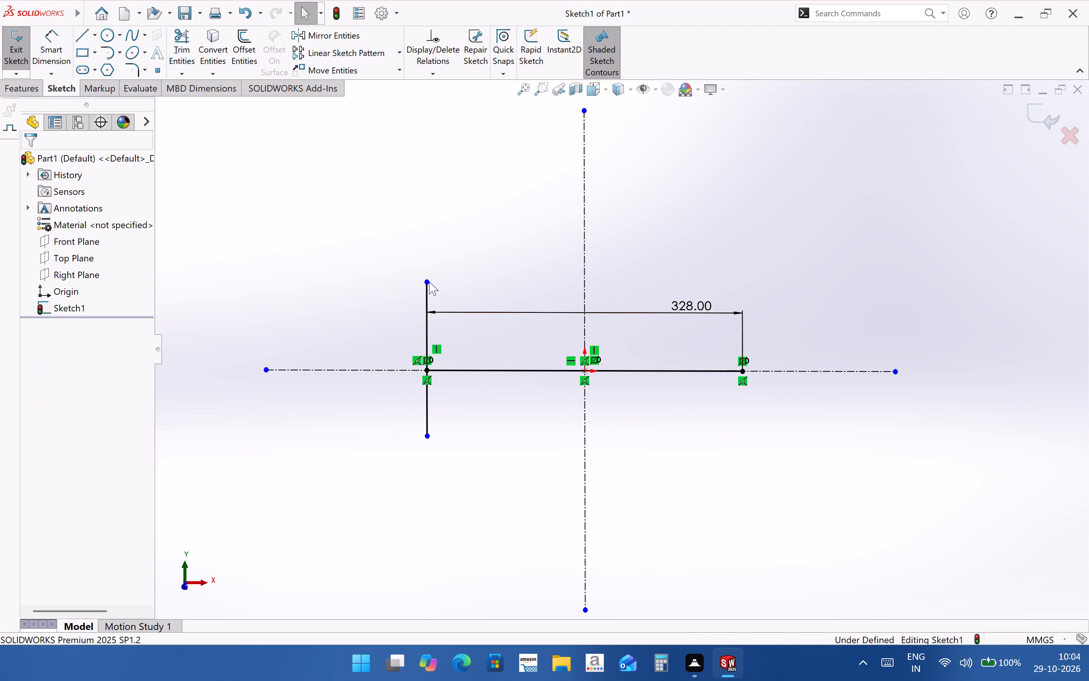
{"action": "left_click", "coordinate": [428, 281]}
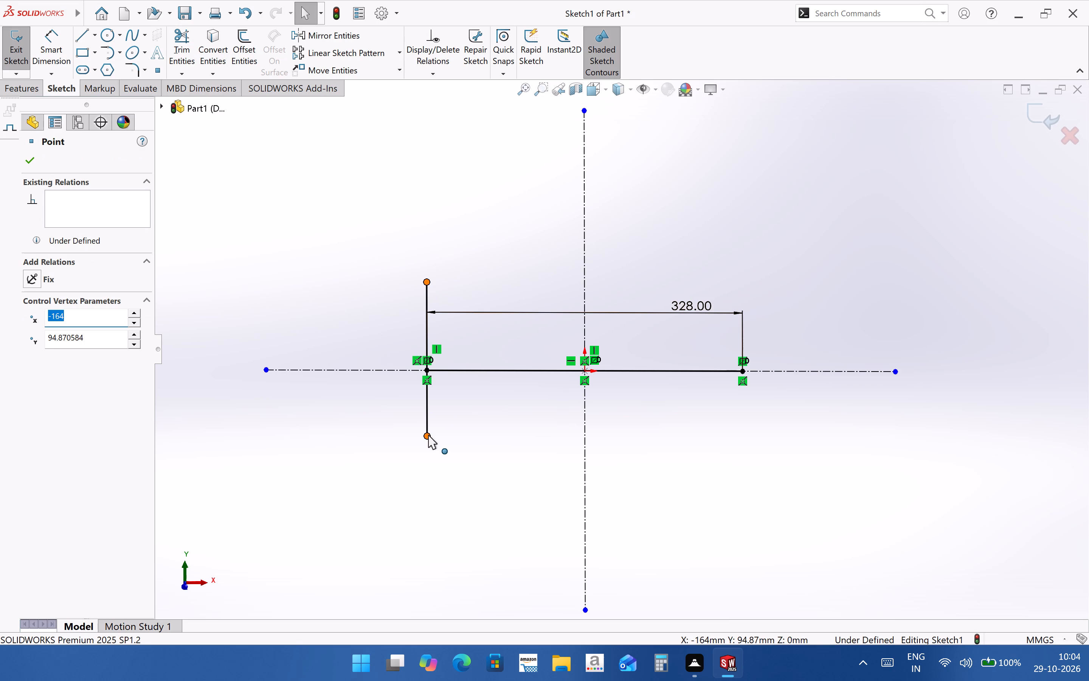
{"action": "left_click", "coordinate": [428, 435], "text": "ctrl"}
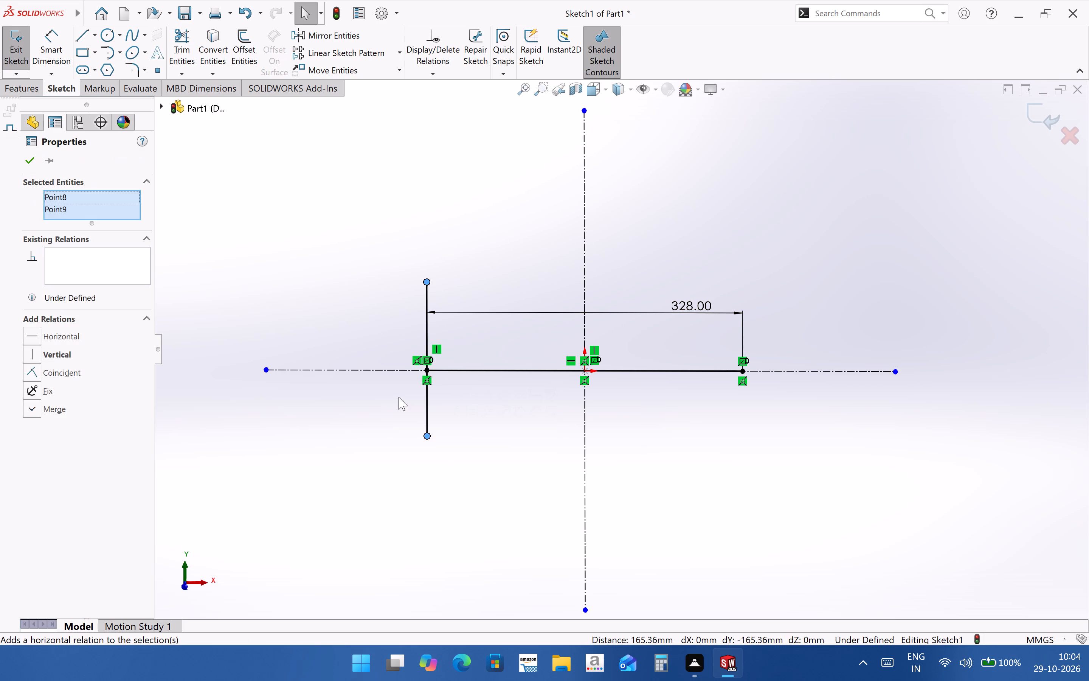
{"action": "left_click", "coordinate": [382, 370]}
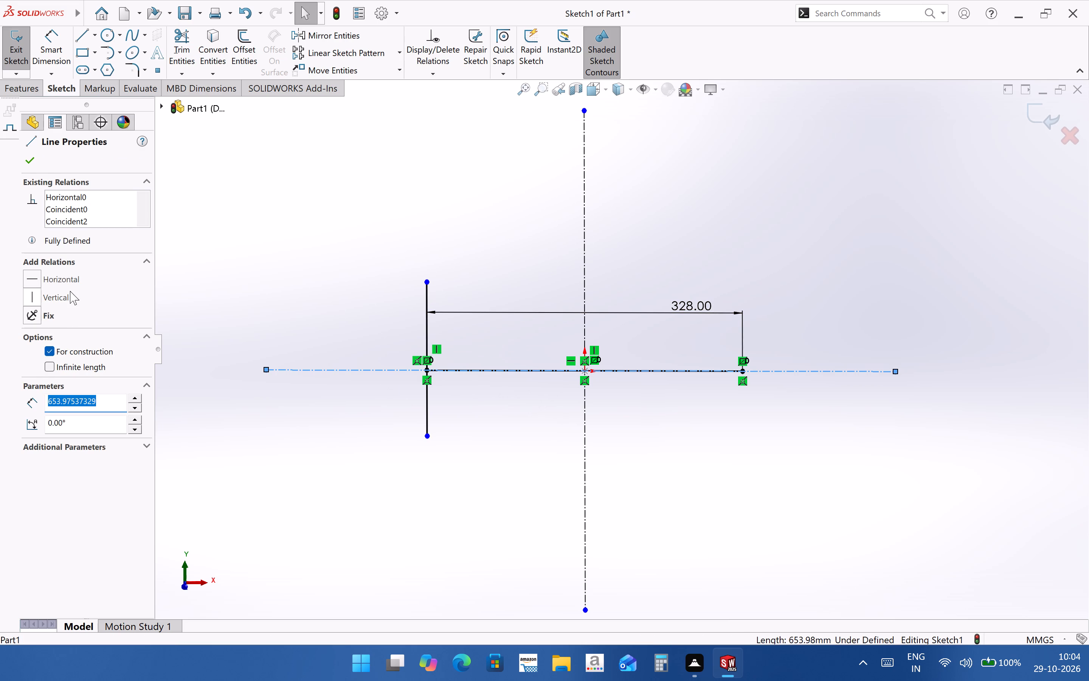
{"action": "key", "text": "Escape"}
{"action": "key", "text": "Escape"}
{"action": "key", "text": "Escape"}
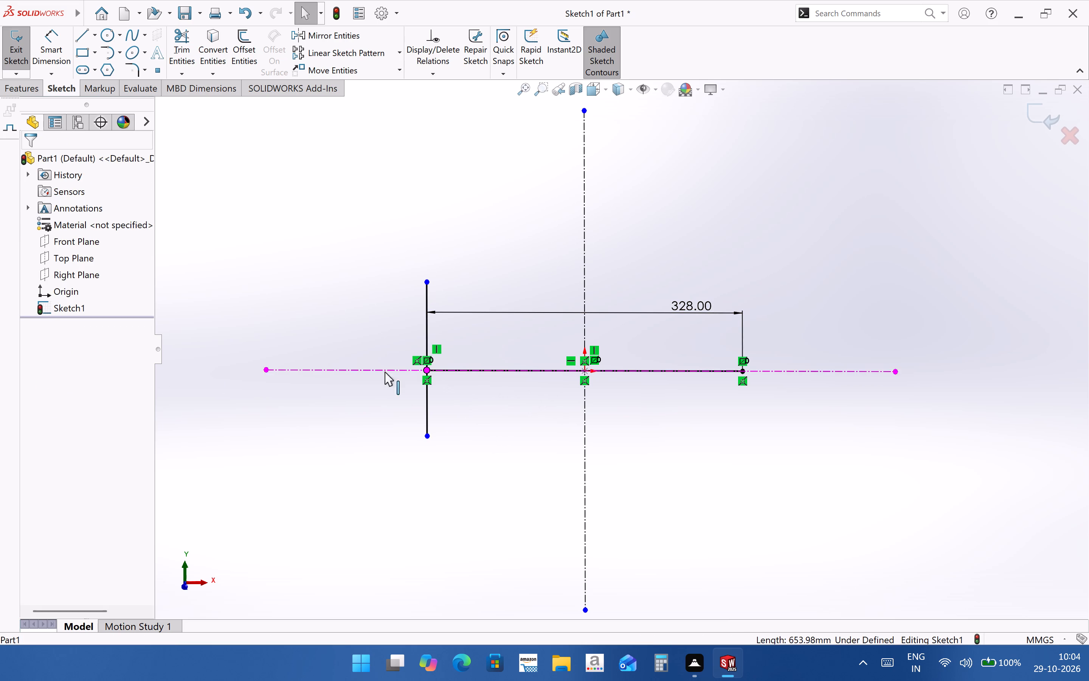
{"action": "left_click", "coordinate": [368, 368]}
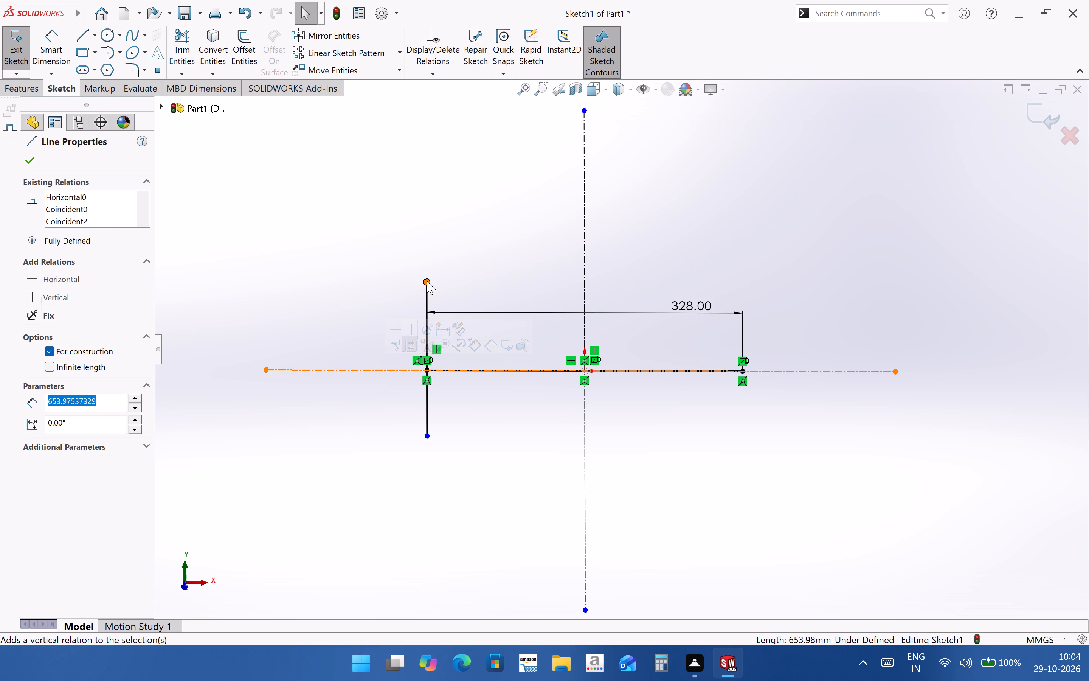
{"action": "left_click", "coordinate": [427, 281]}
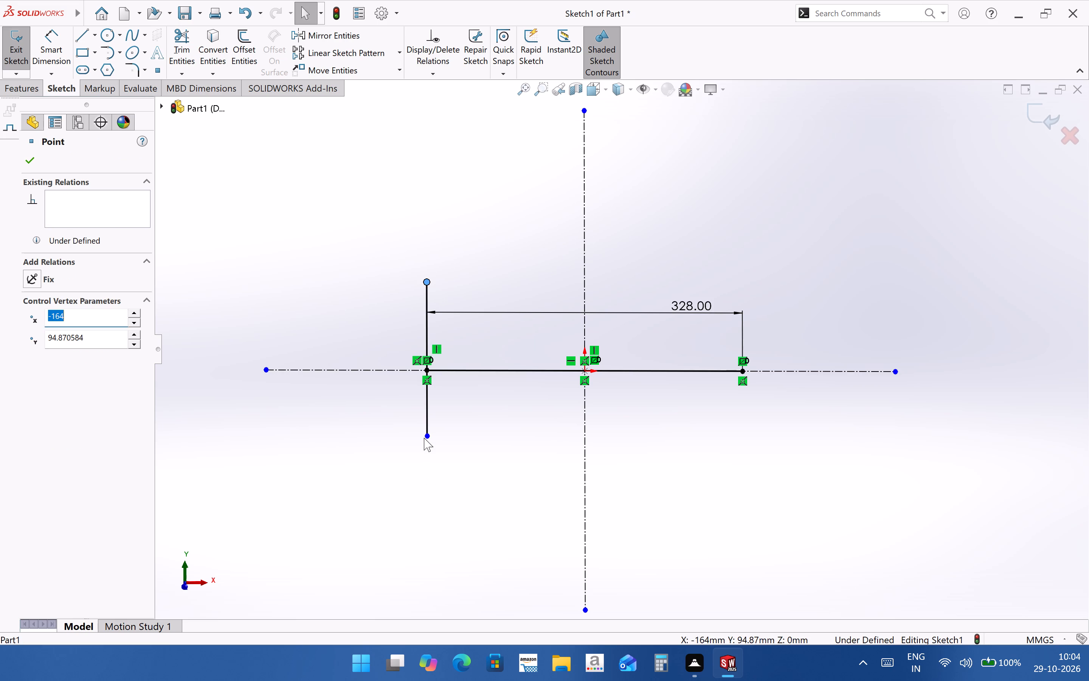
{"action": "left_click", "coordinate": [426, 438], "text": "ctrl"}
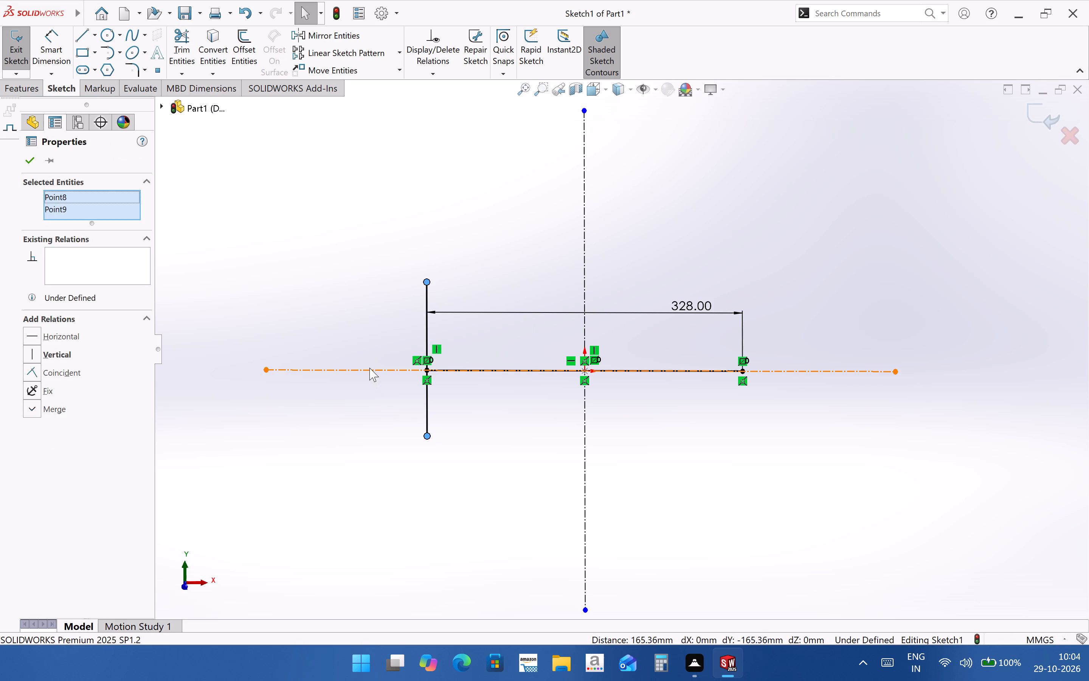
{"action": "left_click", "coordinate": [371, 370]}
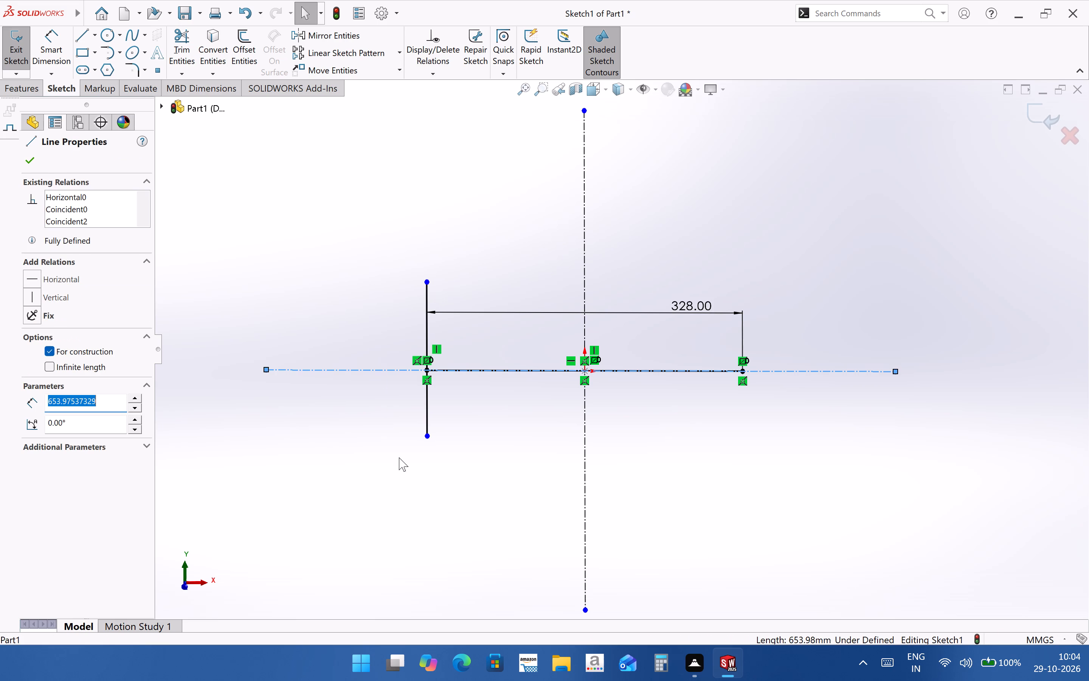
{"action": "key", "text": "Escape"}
Dimension the vertical line at the base line's left end to a length of 200 mm.
{"action": "left_click", "coordinate": [59, 50]}
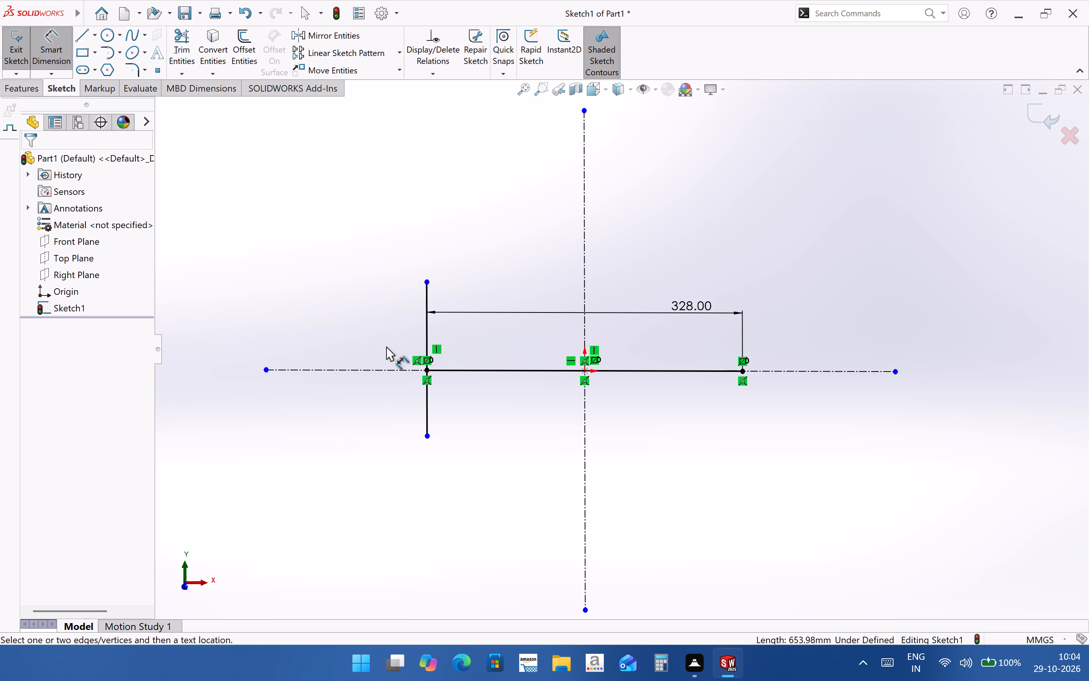
{"action": "left_click", "coordinate": [425, 397]}
{"action": "left_click", "coordinate": [409, 390]}
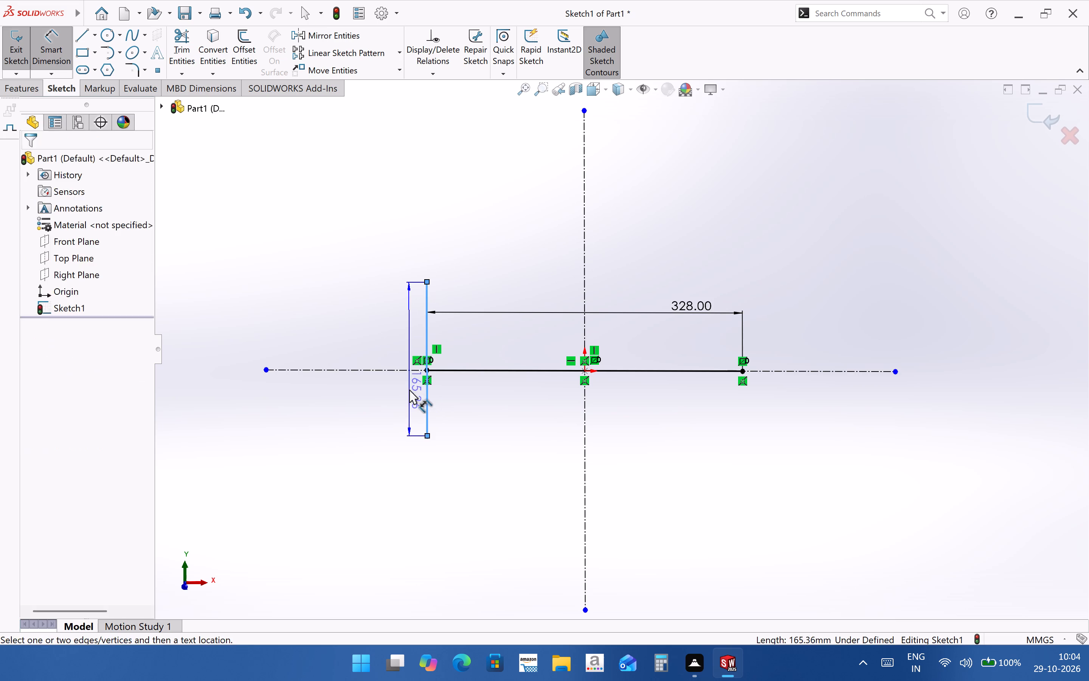
{"action": "type", "text": "200"}
{"action": "key", "text": "Return"}
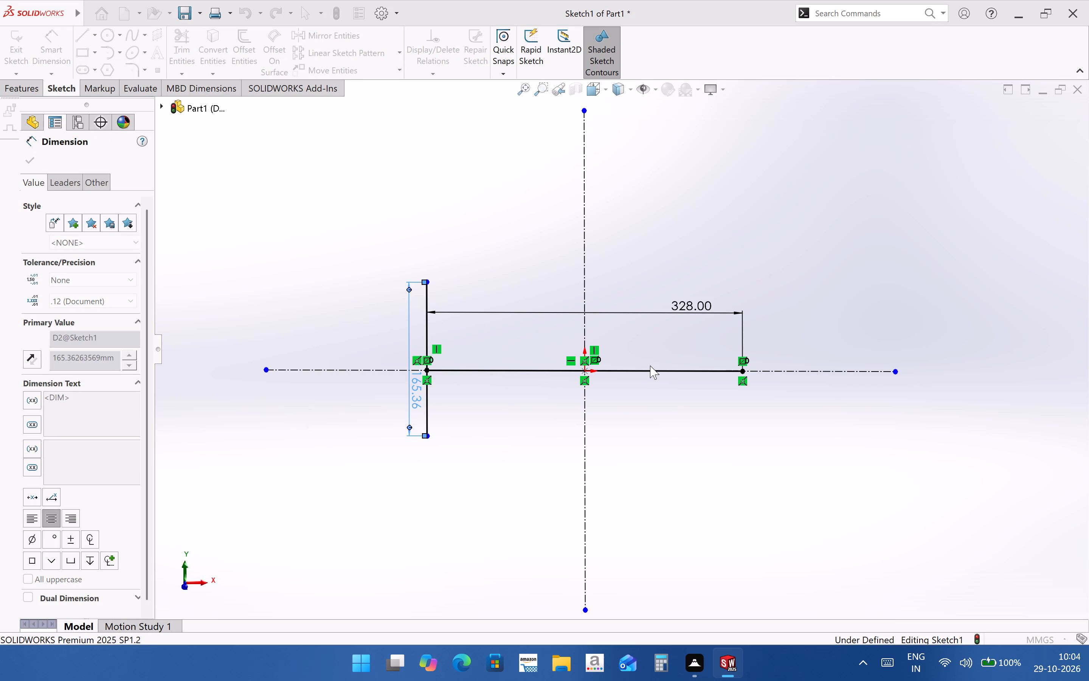
{"action": "key", "text": "Escape"}
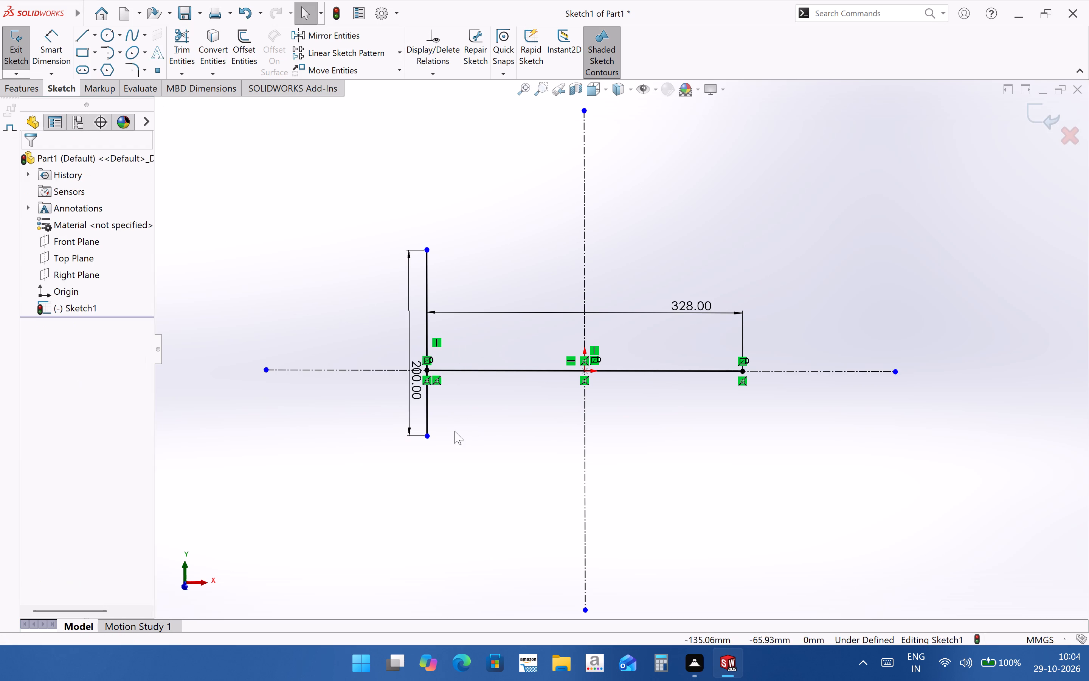
Make the vertical line's two endpoints symmetric about the horizontal centerline.
{"action": "left_click", "coordinate": [853, 372]}
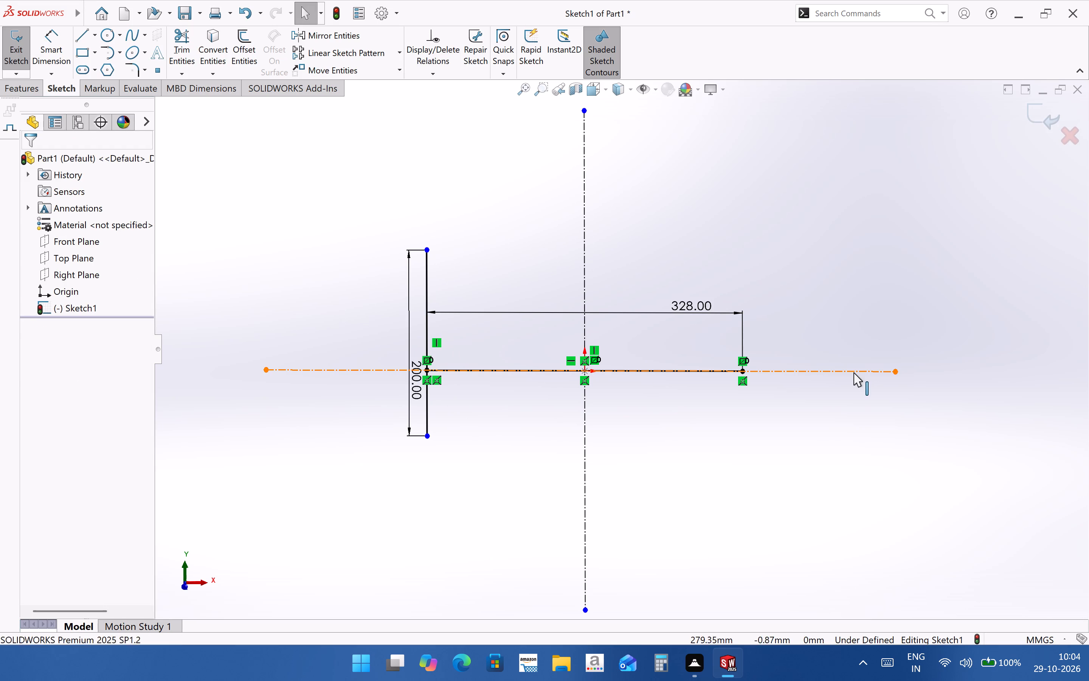
{"action": "left_click", "coordinate": [428, 250], "text": "ctrl"}
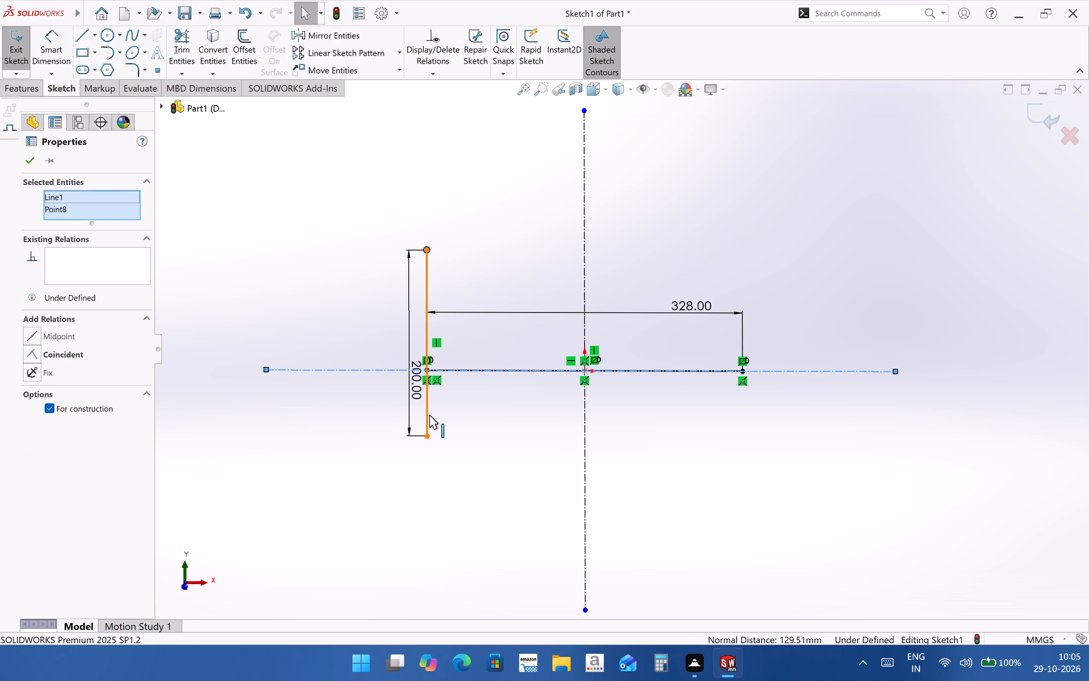
{"action": "left_click", "coordinate": [428, 437], "text": "ctrl"}
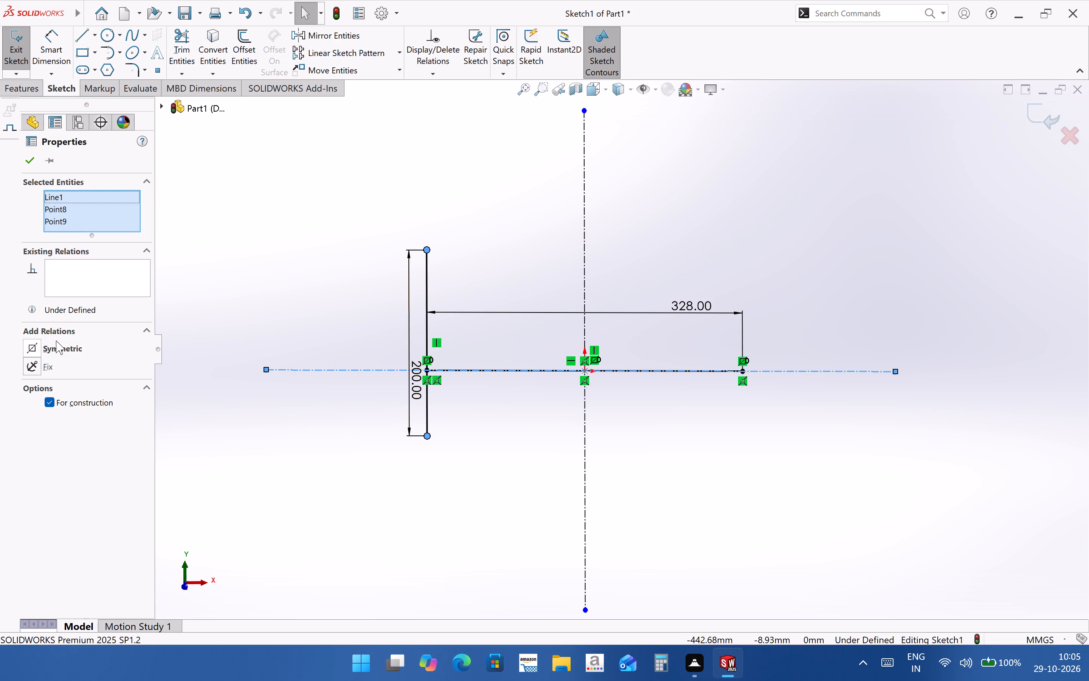
{"action": "left_click", "coordinate": [67, 347]}
{"action": "left_click", "coordinate": [872, 459]}
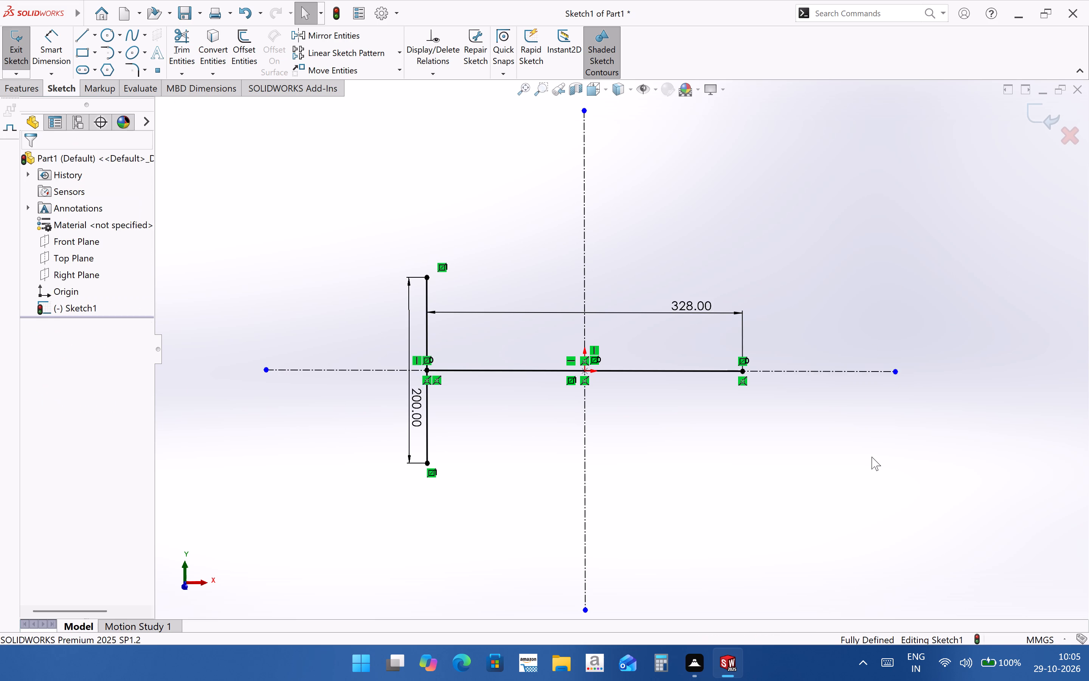
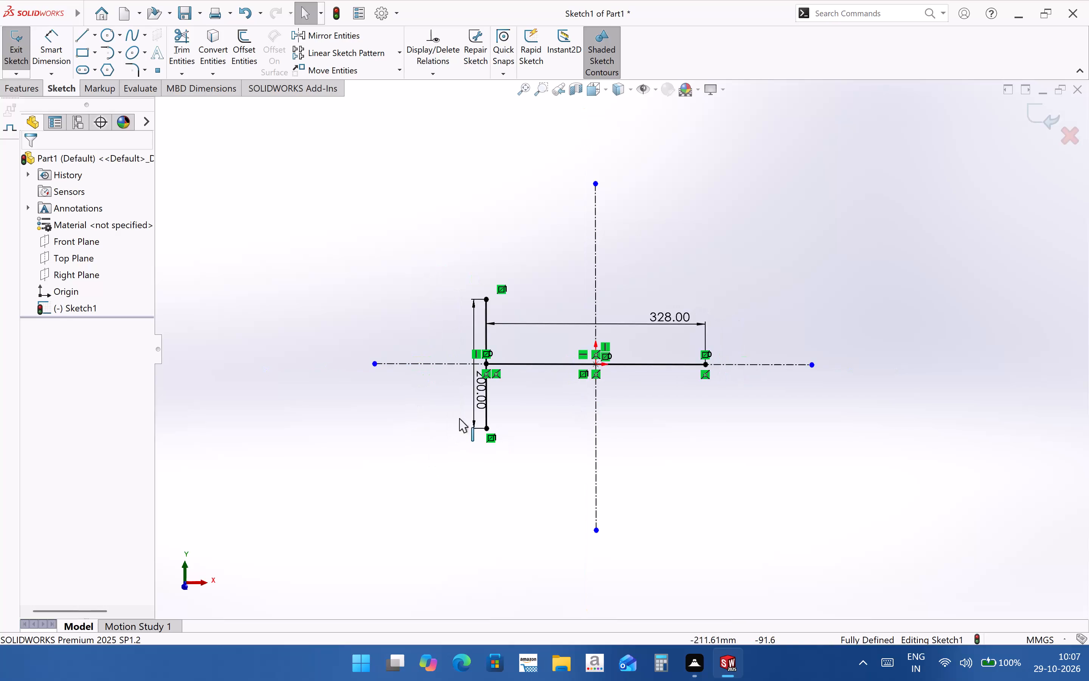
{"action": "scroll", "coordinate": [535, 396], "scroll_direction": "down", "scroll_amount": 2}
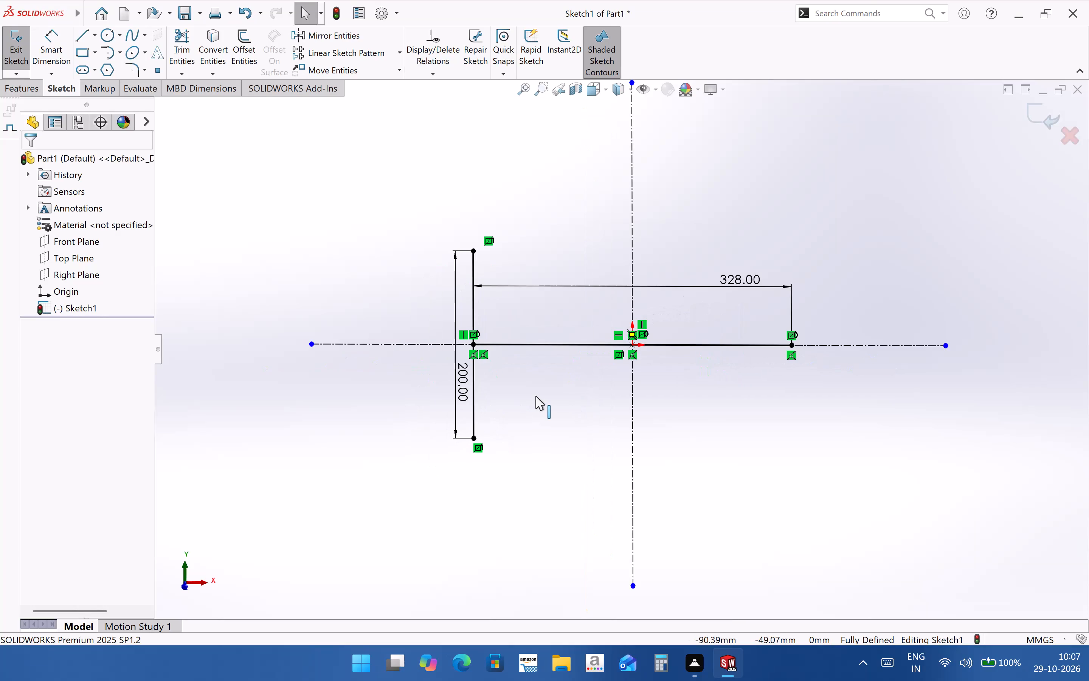
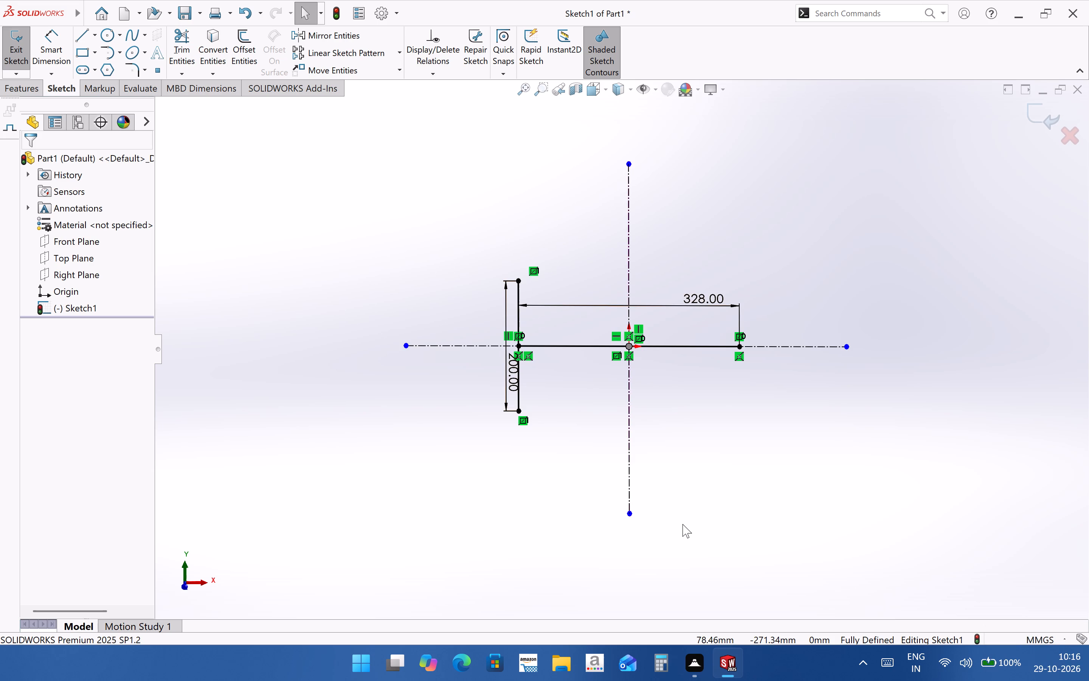
Sketch a horizontal line about 18 mm long from the upper endpoint of the 200 mm vertical line, running inward toward the vertical centerline.
{"action": "scroll", "coordinate": [531, 341], "scroll_direction": "up", "scroll_amount": 2}
{"action": "scroll", "coordinate": [582, 342], "scroll_direction": "down", "scroll_amount": 5}
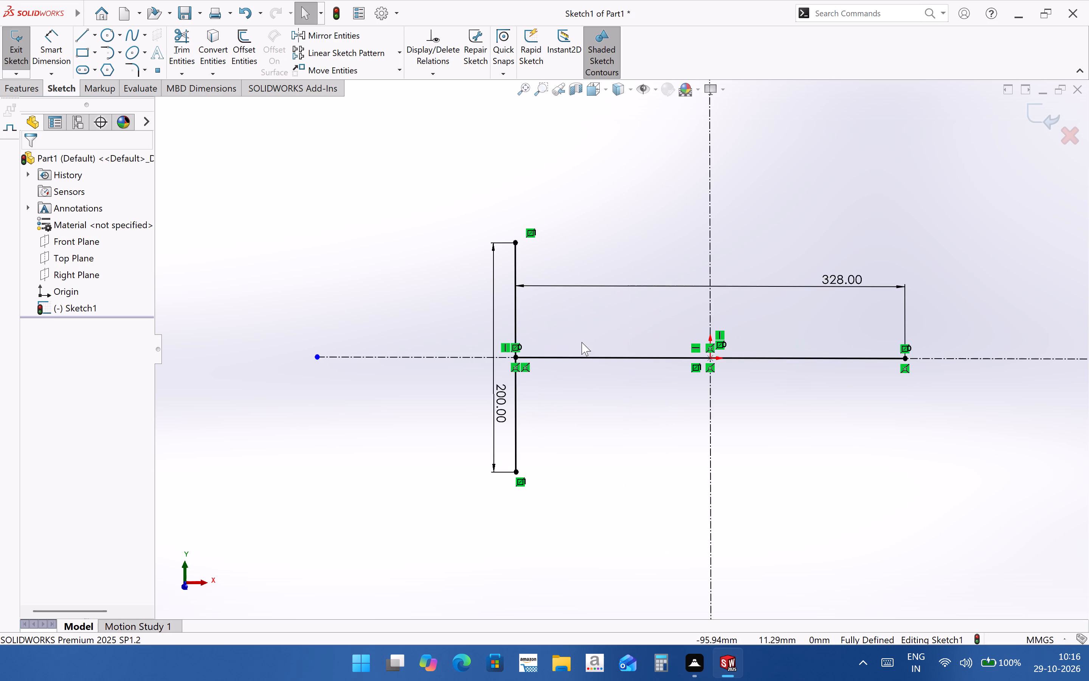
{"action": "scroll", "coordinate": [613, 375], "scroll_direction": "down", "scroll_amount": 1}
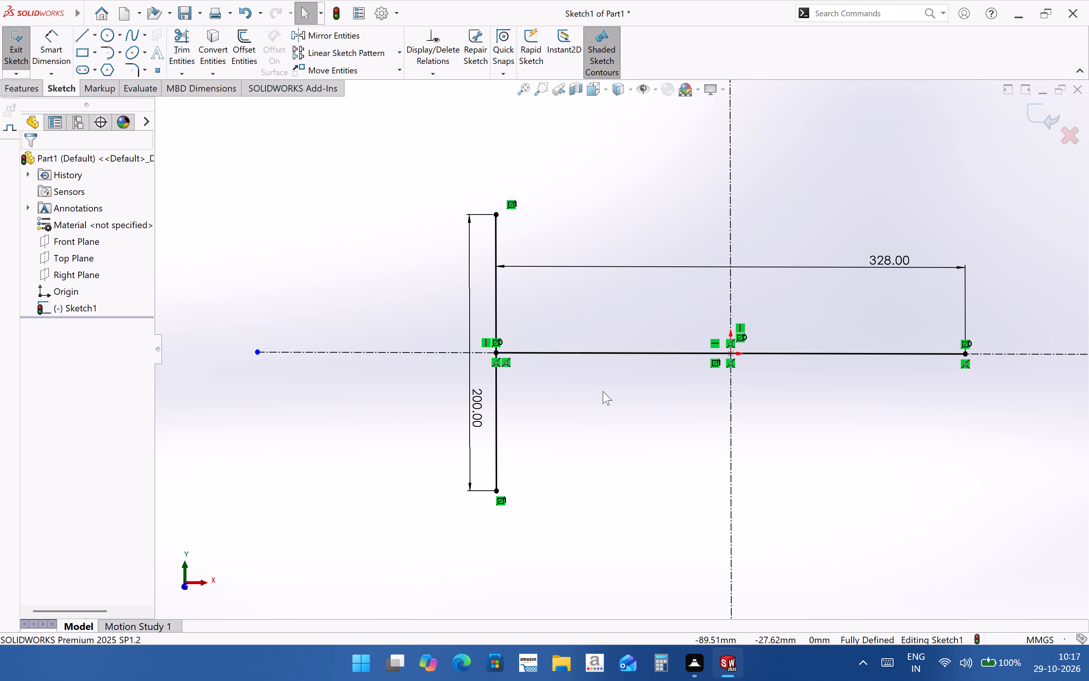
{"action": "left_click", "coordinate": [78, 35]}
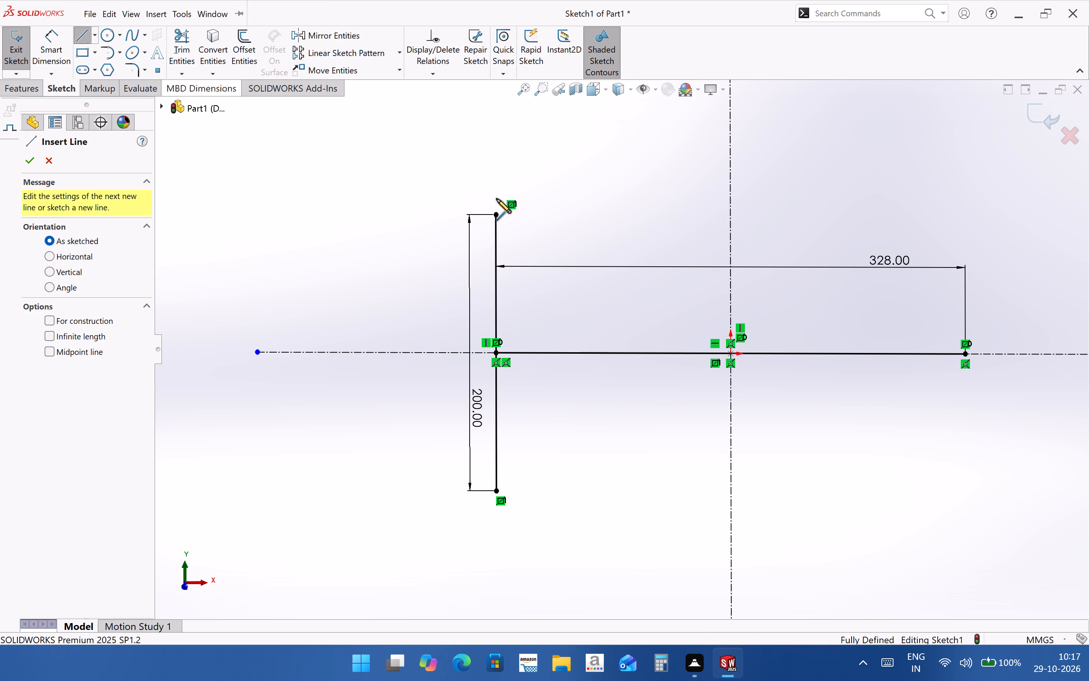
{"action": "left_click", "coordinate": [498, 215]}
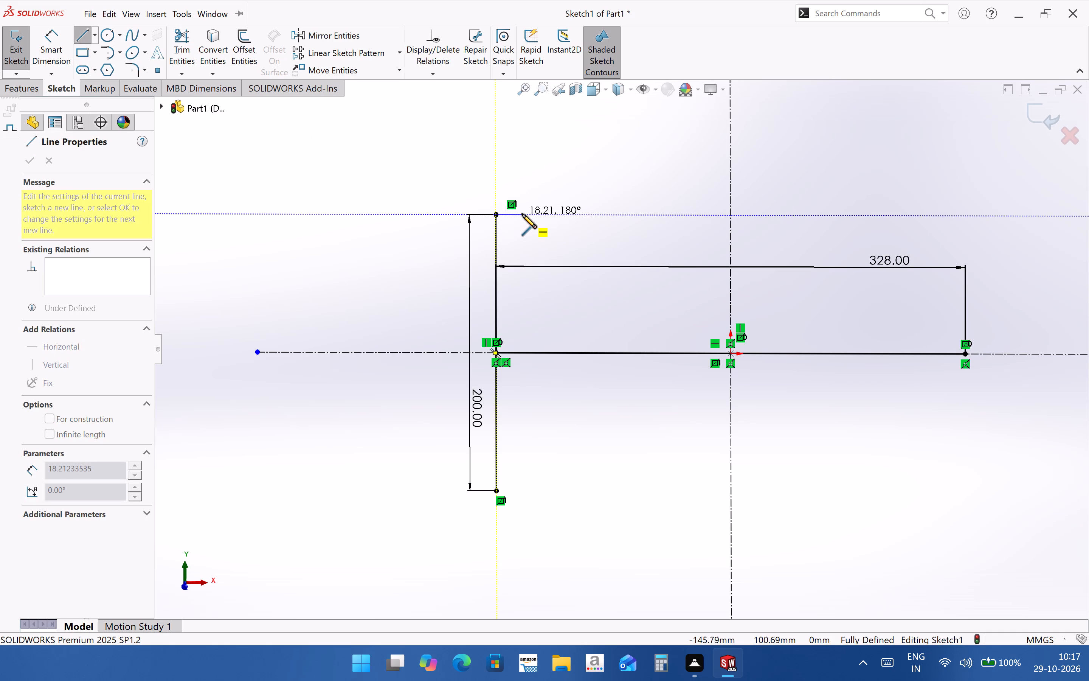
{"action": "left_click", "coordinate": [522, 214]}
{"action": "key", "text": "Escape"}
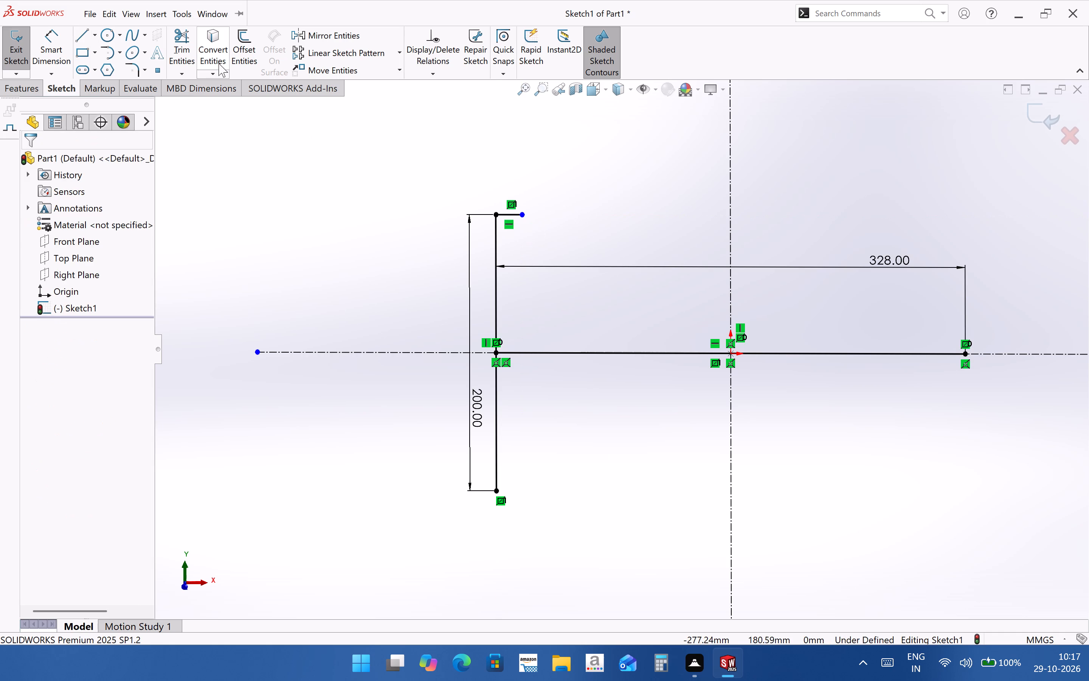
Dimension the short horizontal line at the top of the vertical end line to 22 mm.
{"action": "left_click", "coordinate": [65, 44]}
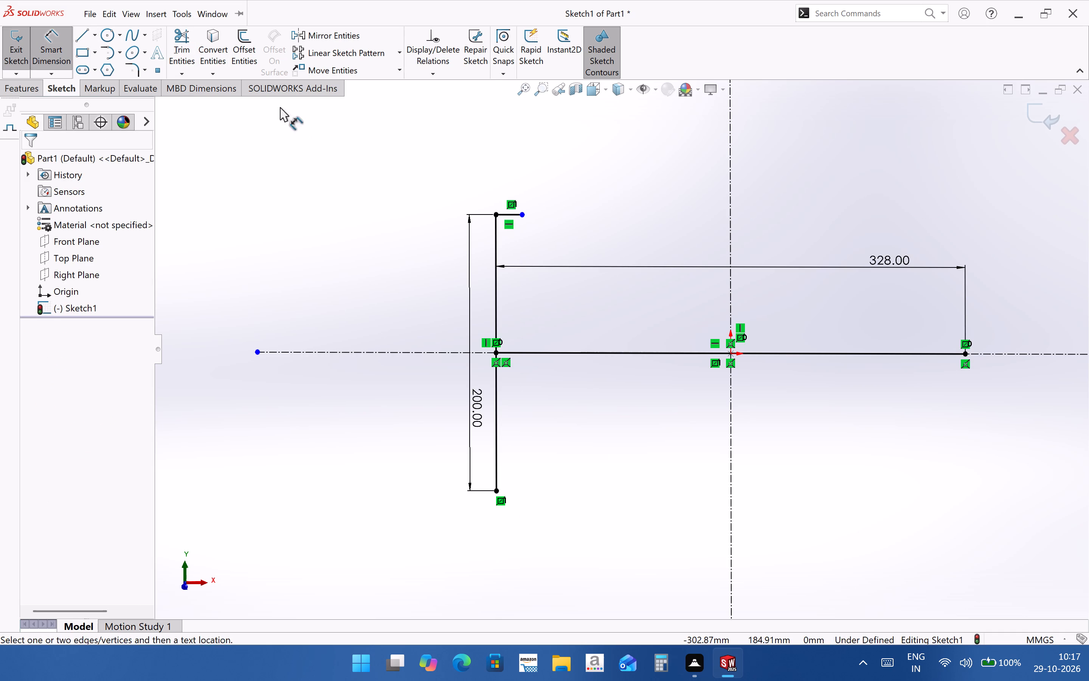
{"action": "left_click", "coordinate": [512, 214]}
{"action": "left_click", "coordinate": [510, 157]}
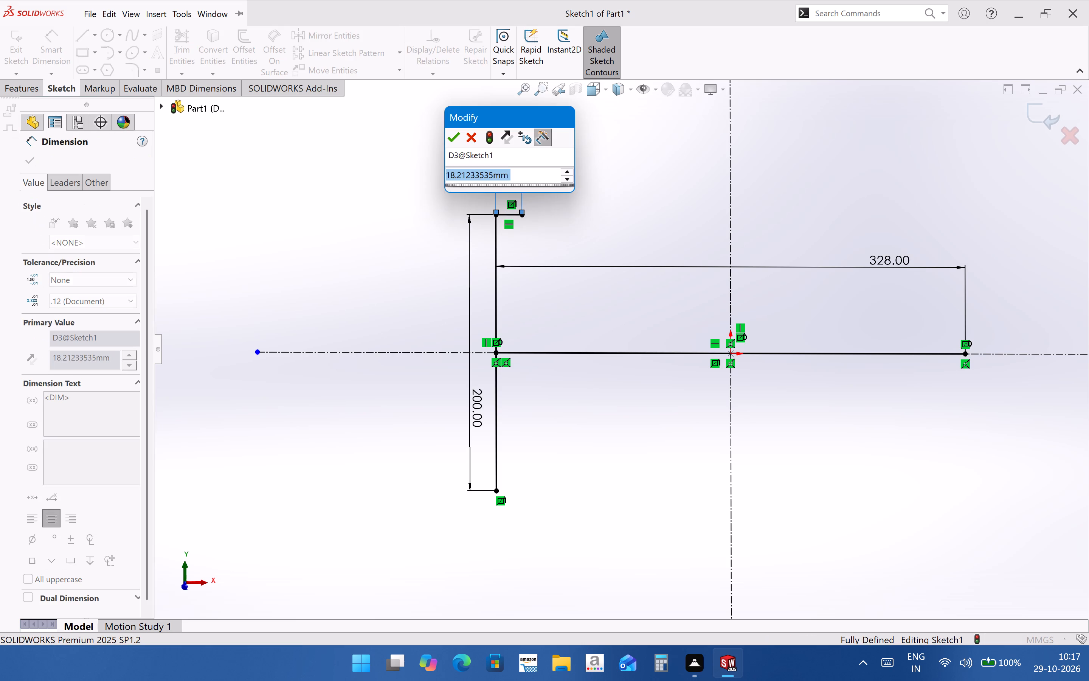
{"action": "type", "text": "22"}
{"action": "key", "text": "Return"}
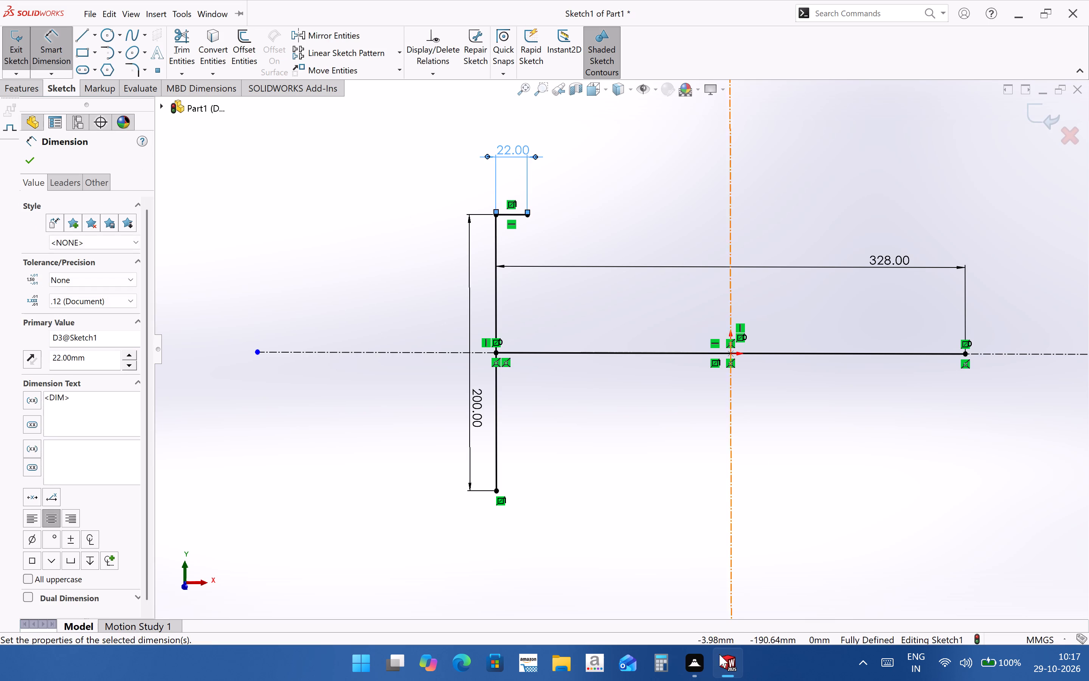
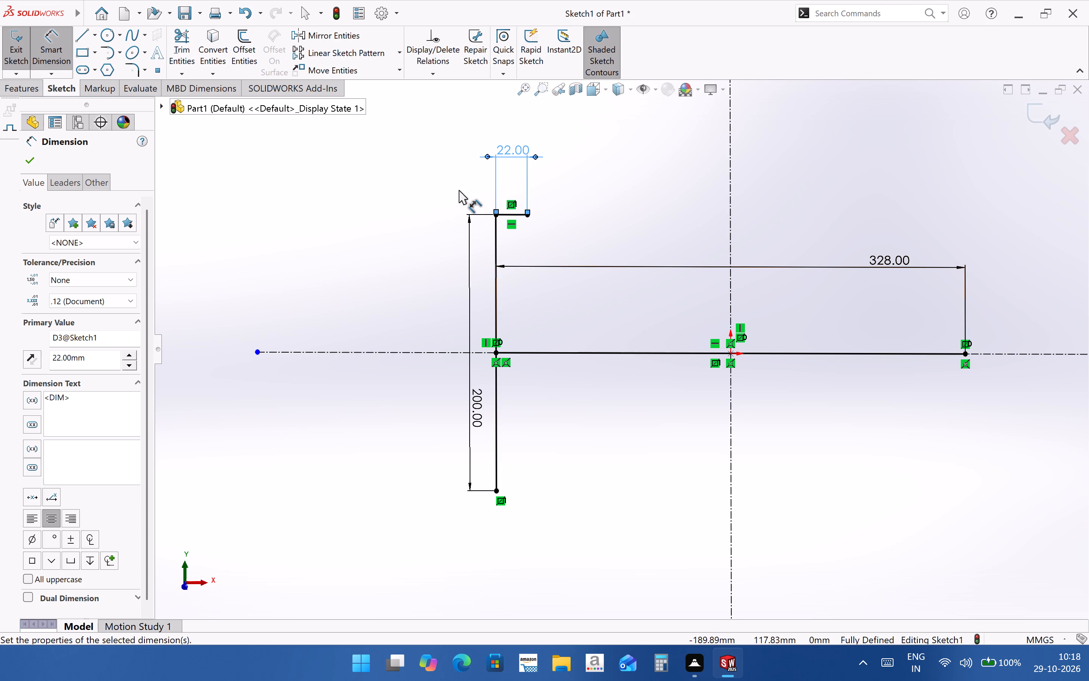
Mirror the 22 mm top line about the horizontal centerline, keeping the original, to add its counterpart at the vertical line's lower end.
{"action": "left_click", "coordinate": [318, 41]}
{"action": "left_click", "coordinate": [524, 214]}
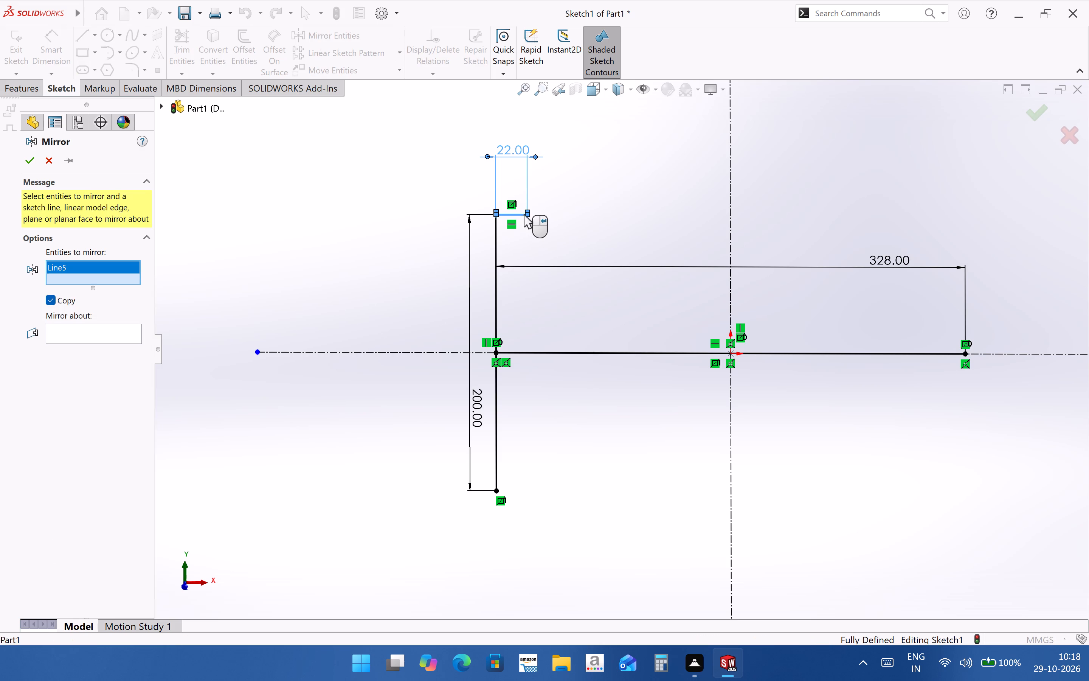
{"action": "left_click", "coordinate": [93, 346]}
{"action": "left_click", "coordinate": [101, 336]}
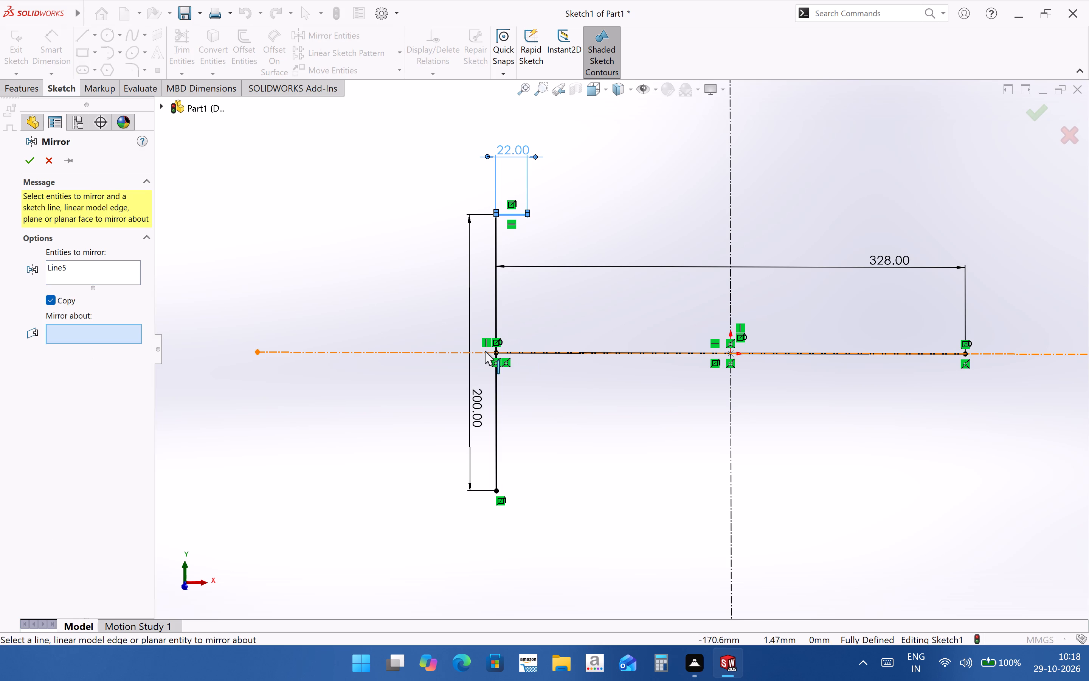
{"action": "left_click", "coordinate": [479, 351]}
{"action": "left_click", "coordinate": [31, 165]}
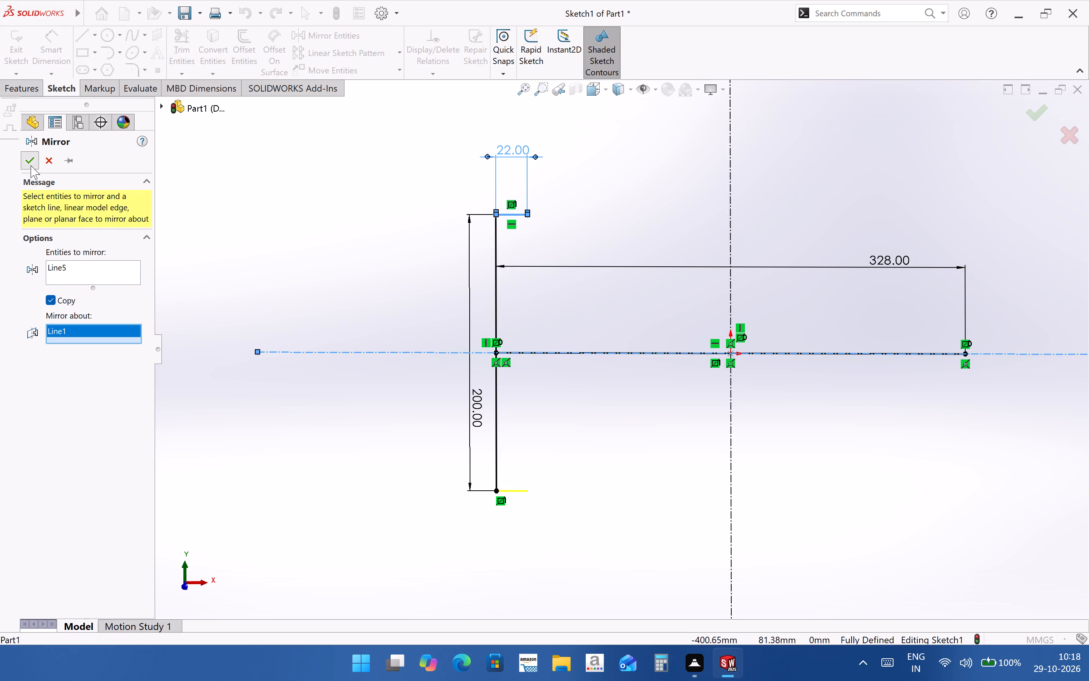
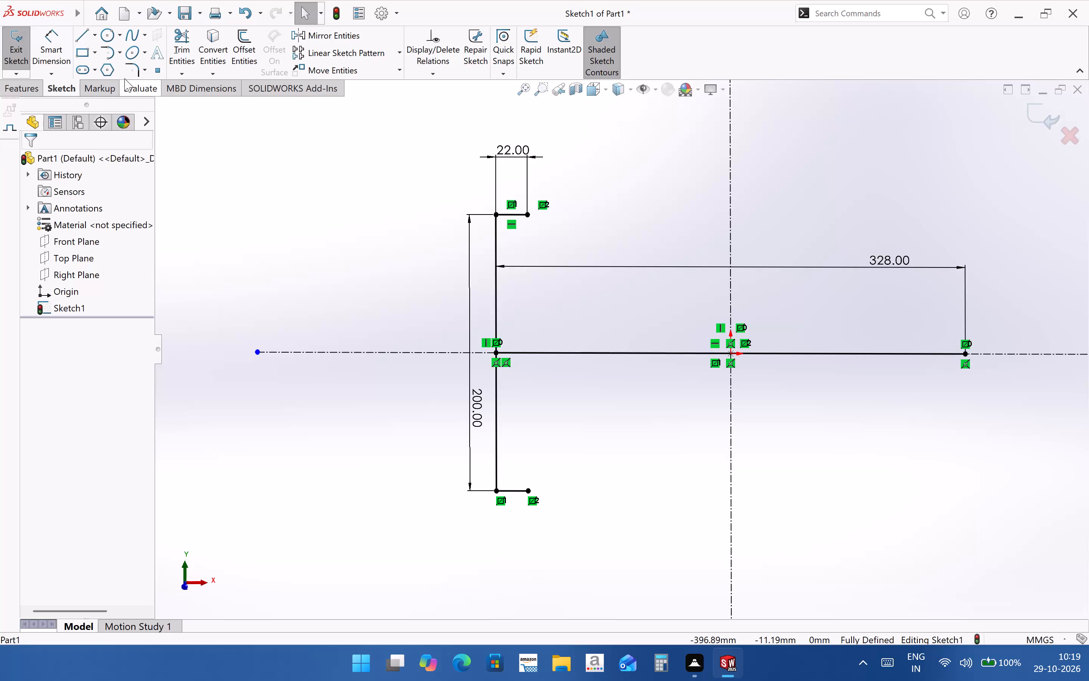
Sketch a vertical line about 148 mm long, aligned with the free ends of the two 22 mm lines and crossing the horizontal centerline.
{"action": "left_click", "coordinate": [84, 43]}
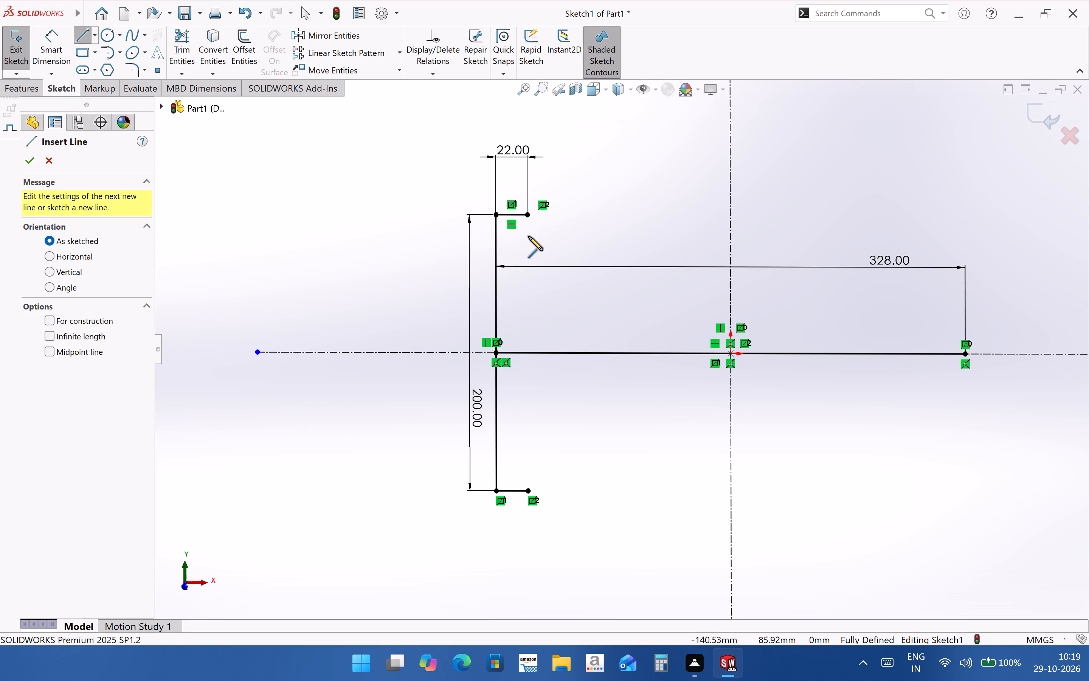
{"action": "left_click", "coordinate": [526, 246]}
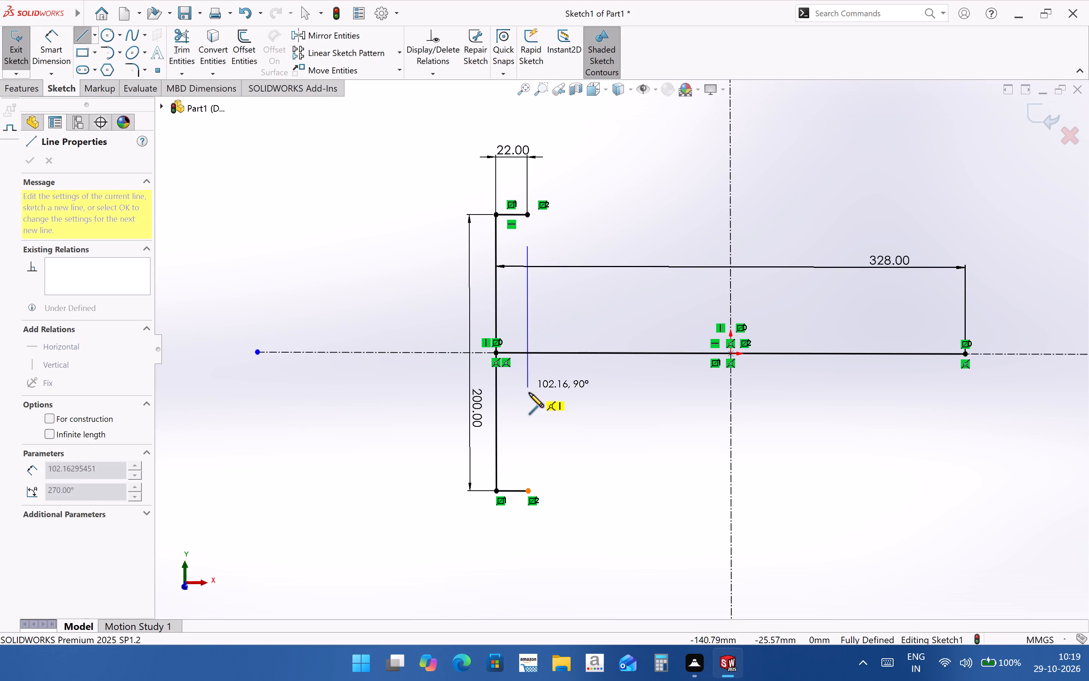
{"action": "left_click", "coordinate": [529, 451]}
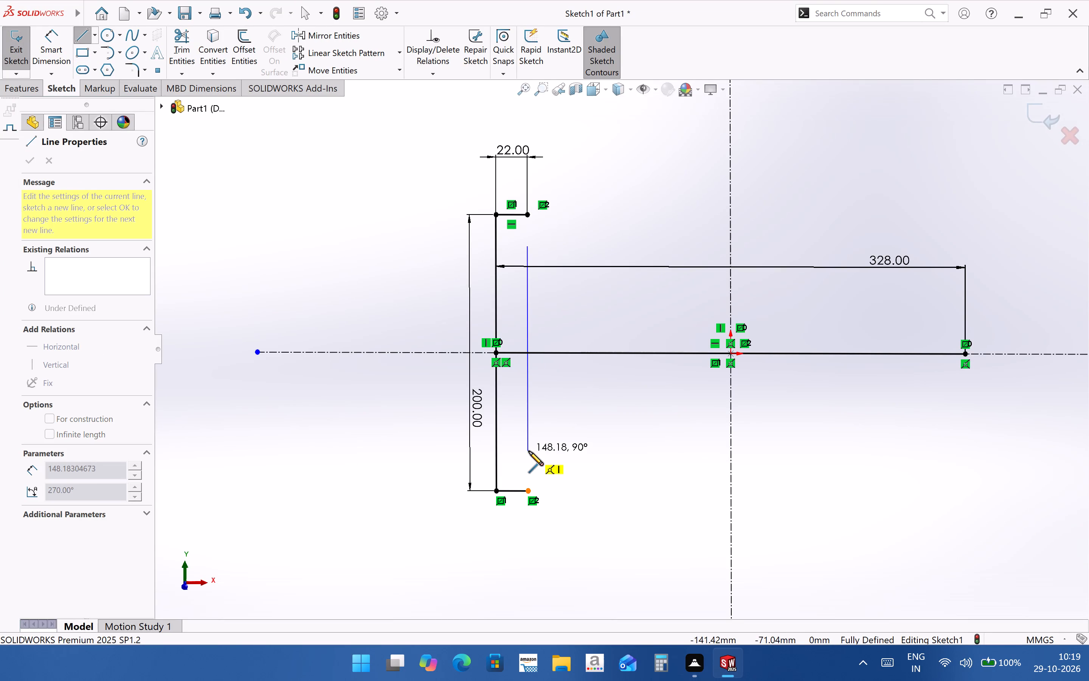
{"action": "key", "text": "Escape"}
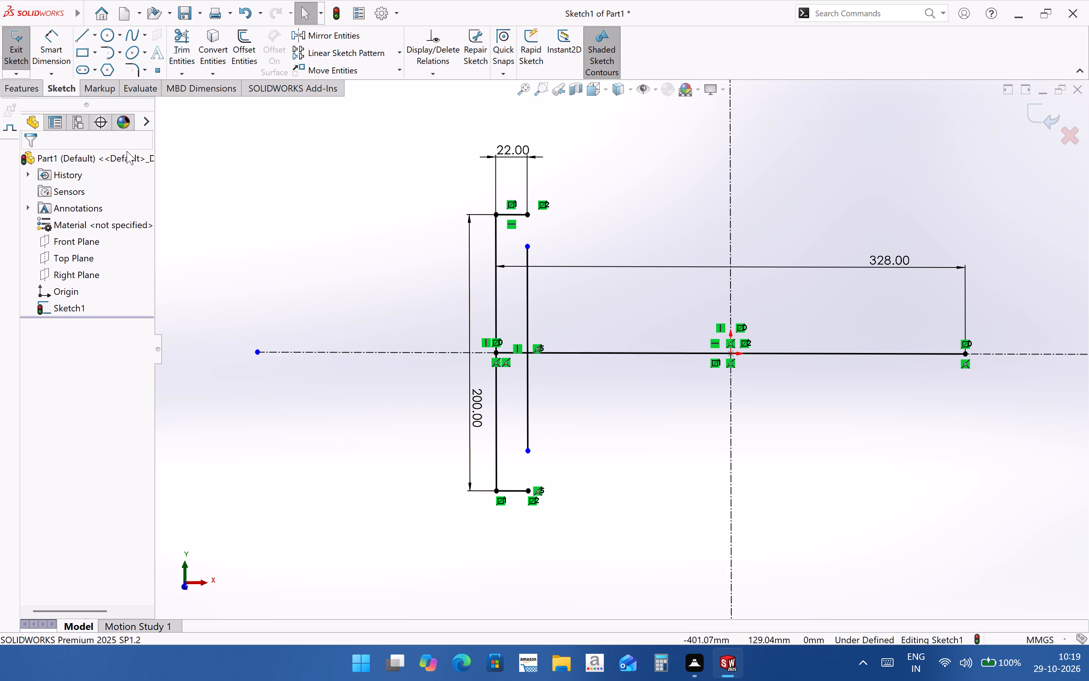
Dimension the new inner vertical line's length to 160 mm.
{"action": "left_click", "coordinate": [56, 44]}
{"action": "left_click", "coordinate": [527, 395]}
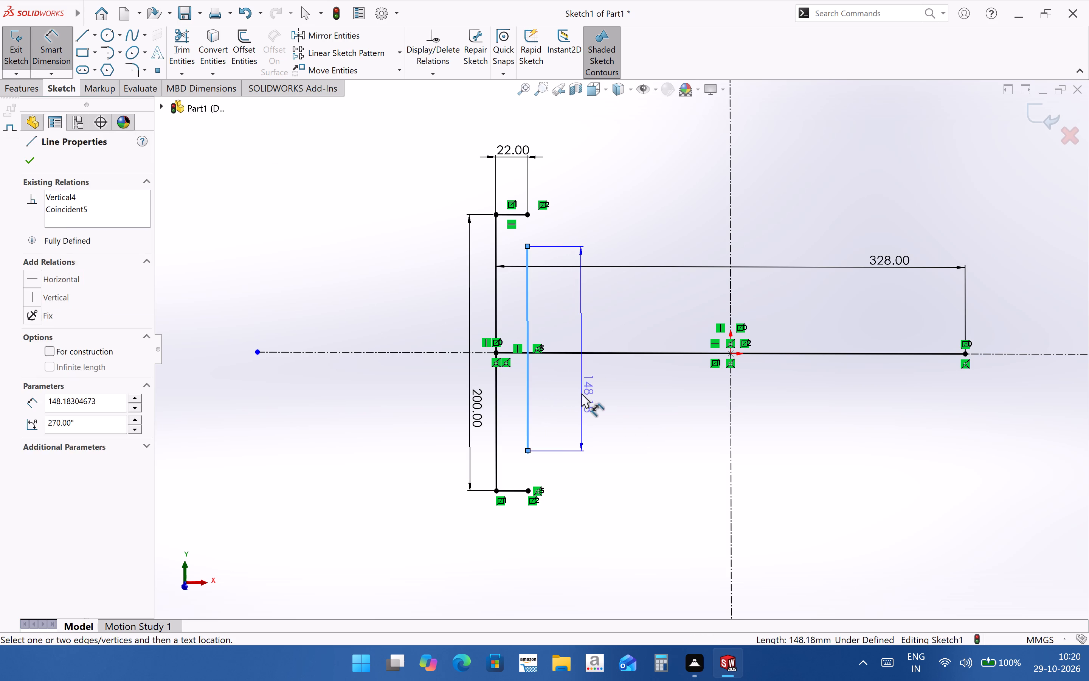
{"action": "left_click", "coordinate": [581, 393]}
{"action": "key", "text": "1"}
{"action": "key", "text": "6"}
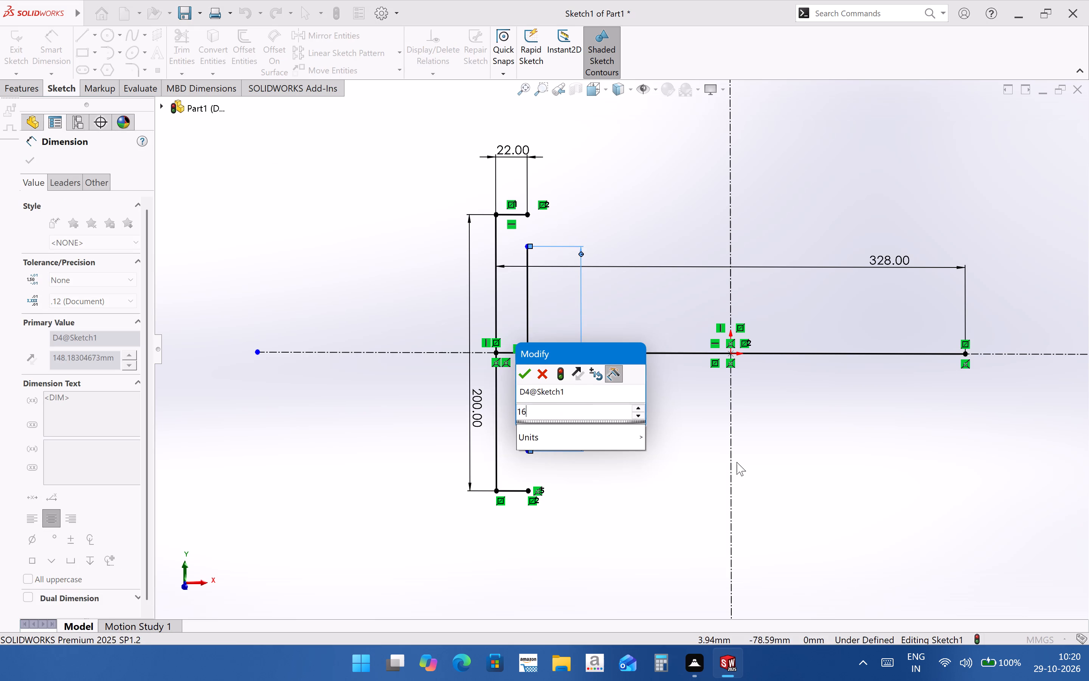
{"action": "key", "text": "0"}
{"action": "key", "text": "Return"}
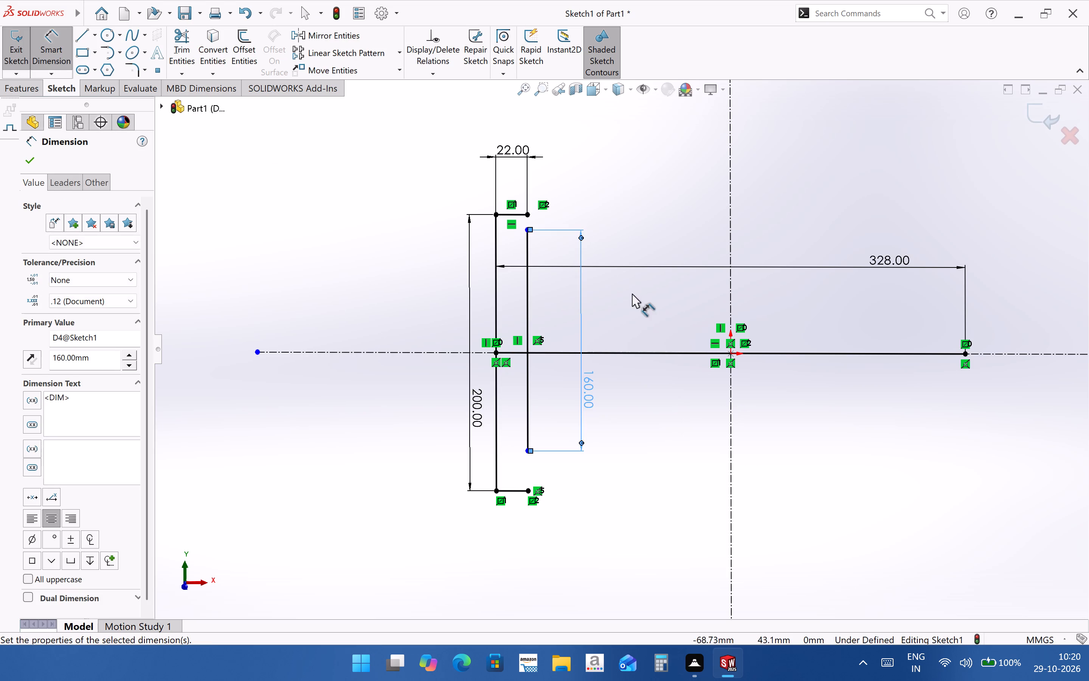
{"action": "key", "text": "Escape"}
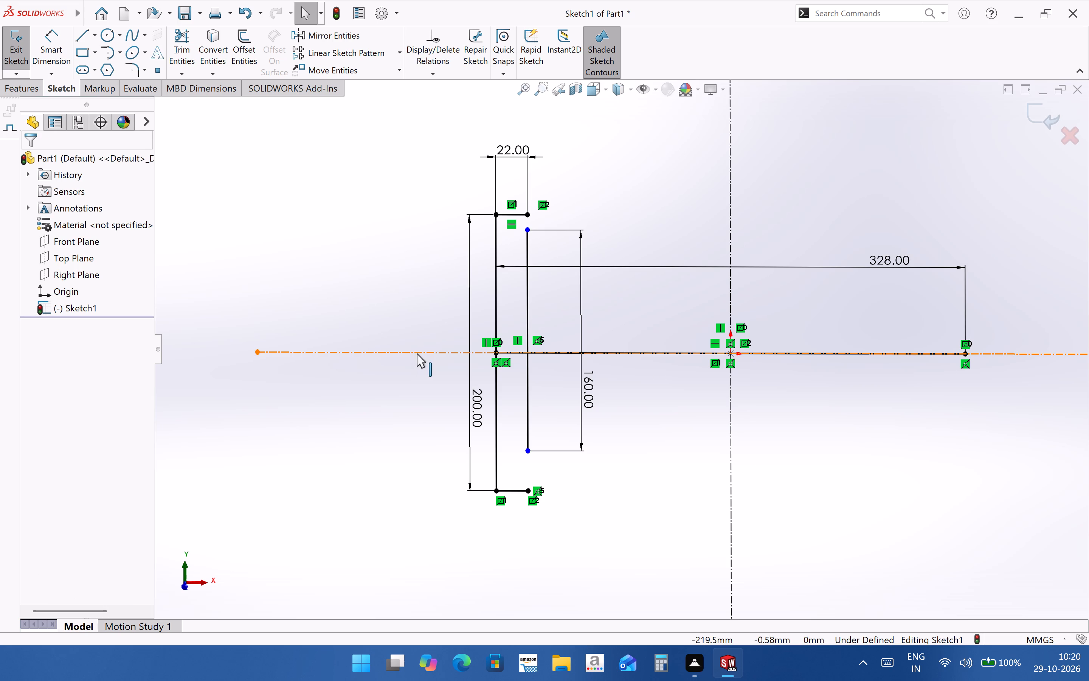
Make the two endpoints of the 160 mm vertical line symmetric about the horizontal centerline.
{"action": "left_click", "coordinate": [417, 353]}
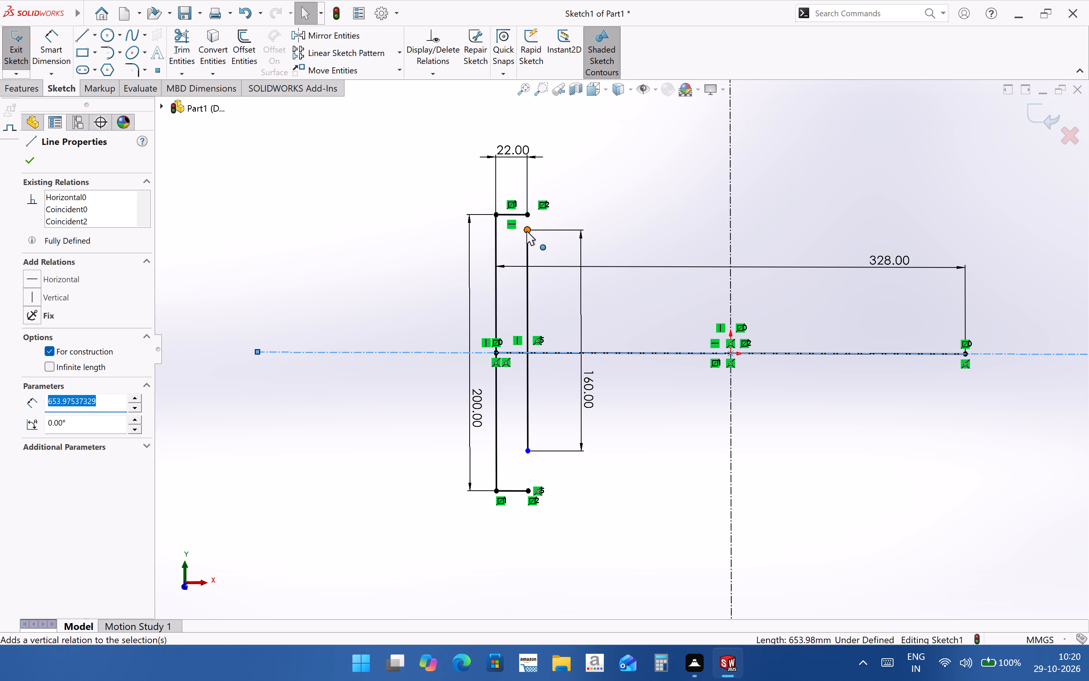
{"action": "left_click", "coordinate": [526, 231]}
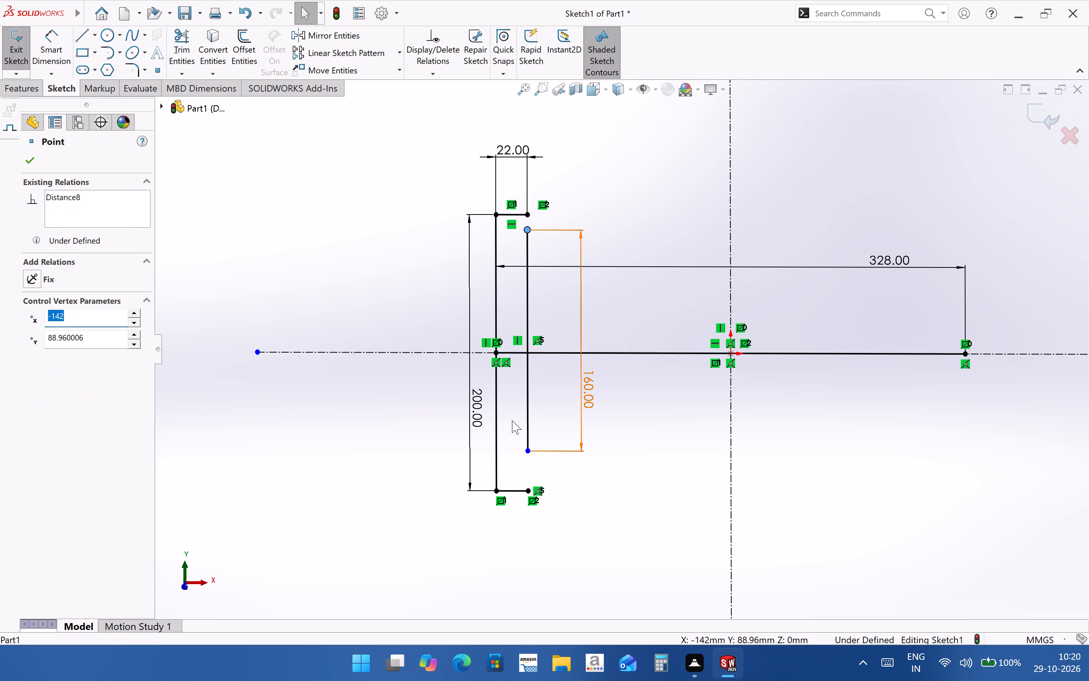
{"action": "left_click", "coordinate": [527, 452], "text": "ctrl"}
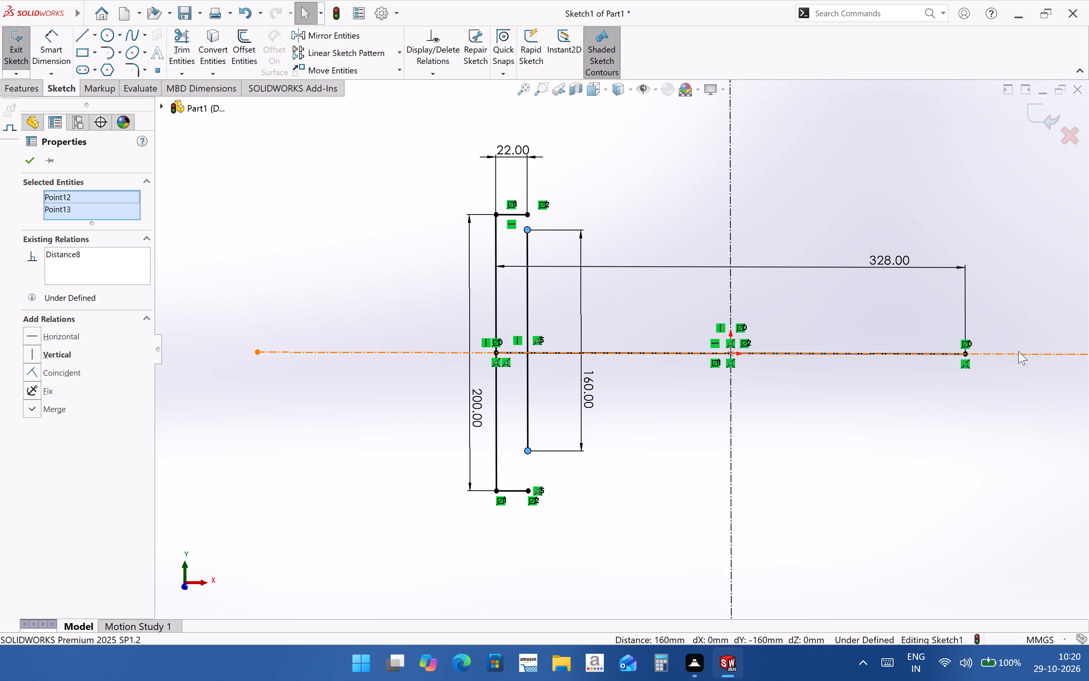
{"action": "left_click", "coordinate": [1020, 353]}
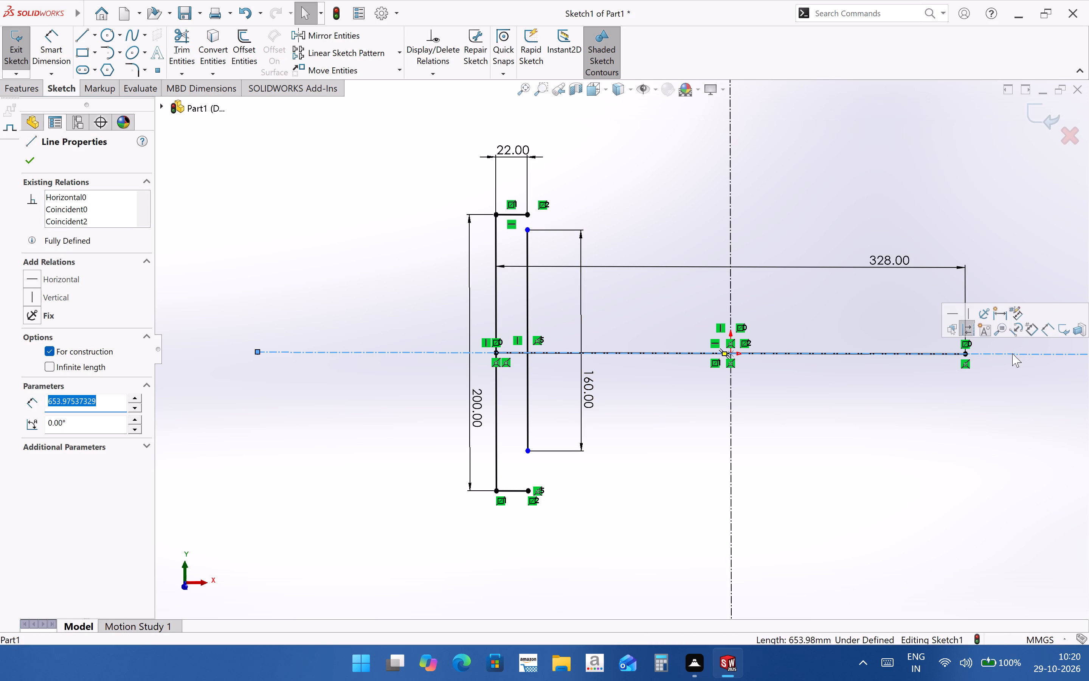
{"action": "left_click", "coordinate": [525, 232], "text": "ctrl"}
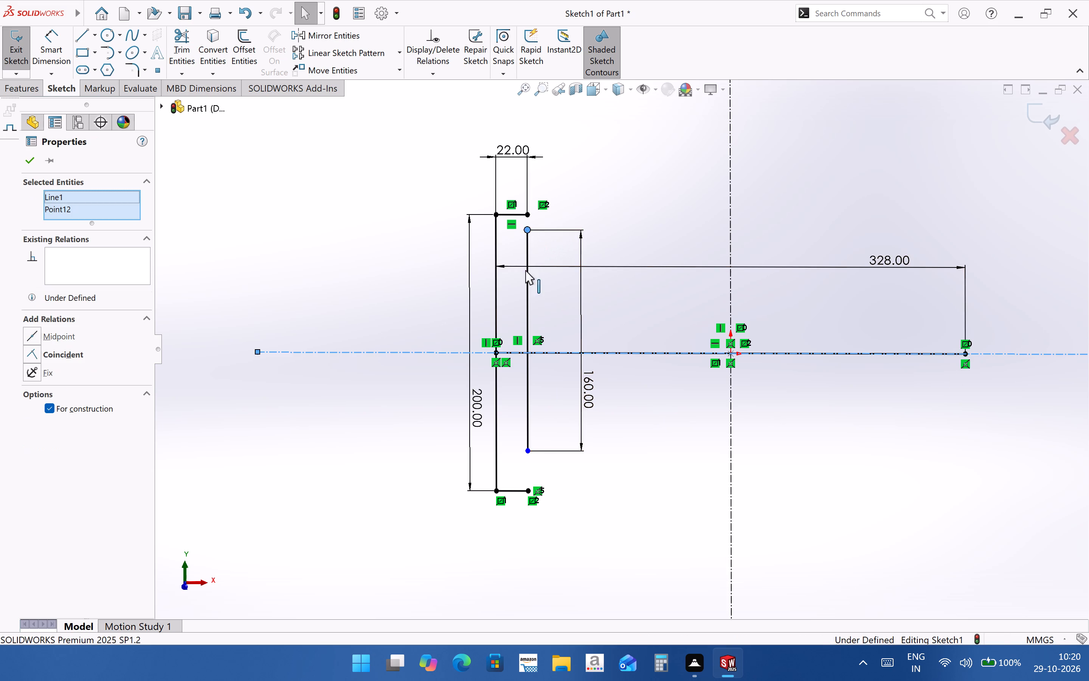
{"action": "left_click", "coordinate": [526, 451], "text": "ctrl"}
{"action": "left_click", "coordinate": [72, 351]}
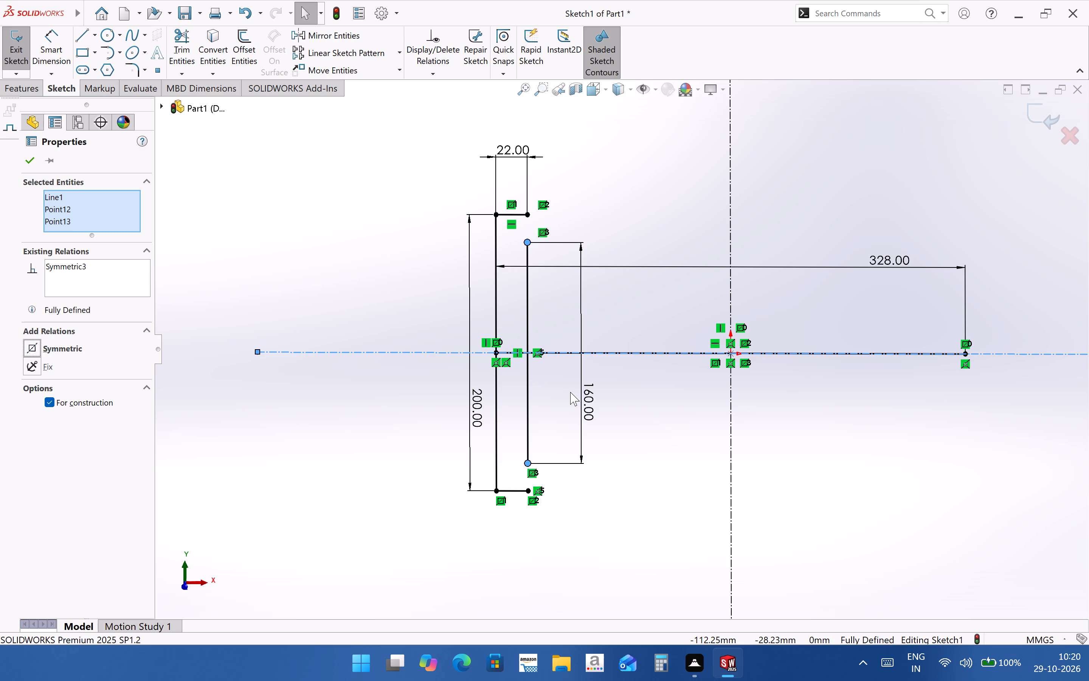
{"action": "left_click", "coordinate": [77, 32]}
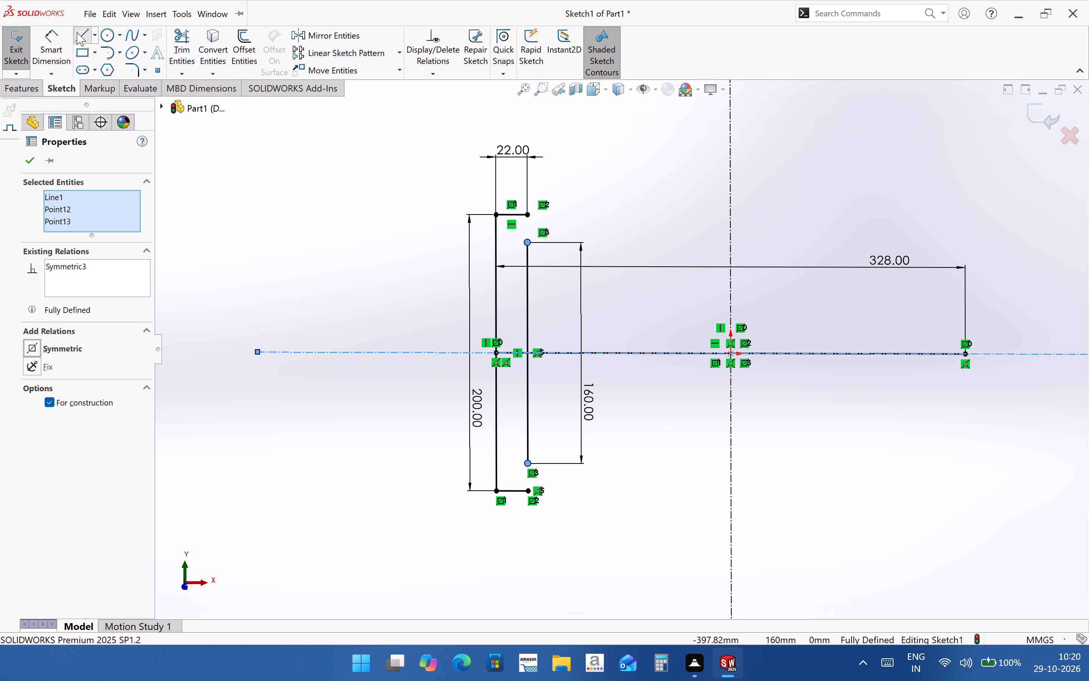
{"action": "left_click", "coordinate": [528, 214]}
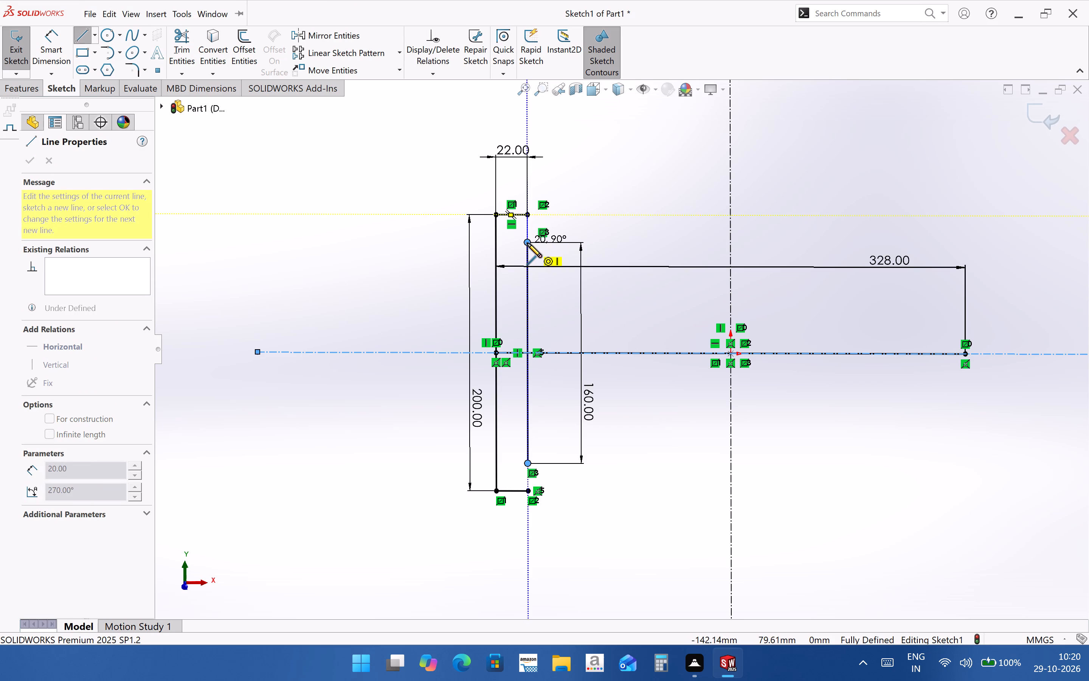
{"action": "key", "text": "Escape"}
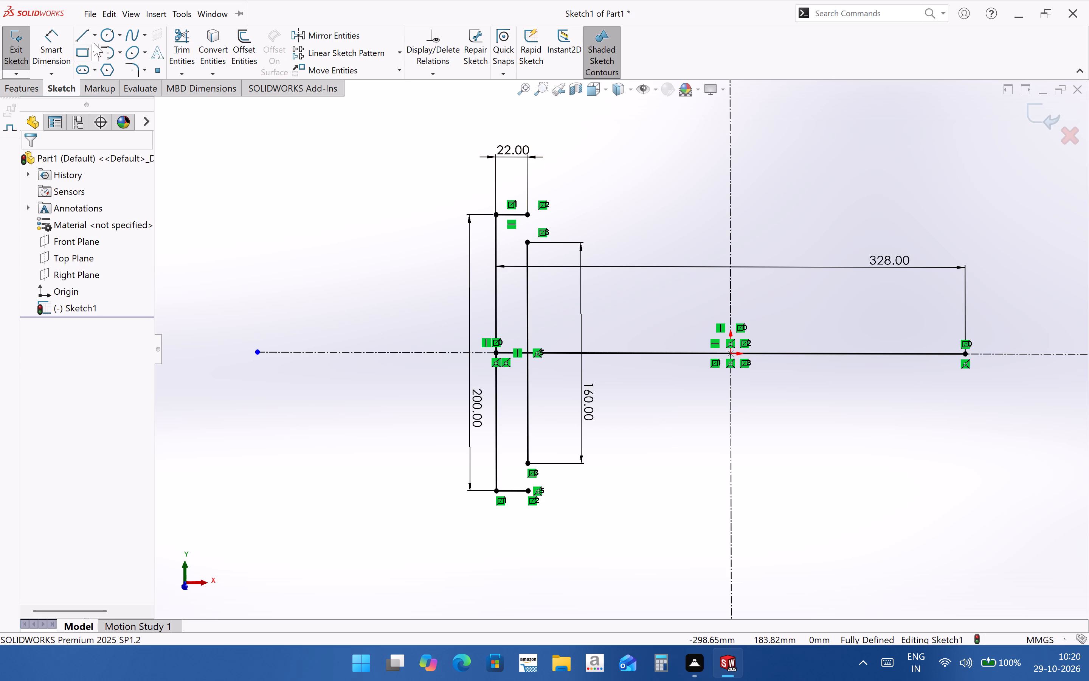
Draw a 20 mm vertical line from the upper 22 mm line's free end down to the 160 mm line's upper endpoint.
{"action": "left_click", "coordinate": [85, 39]}
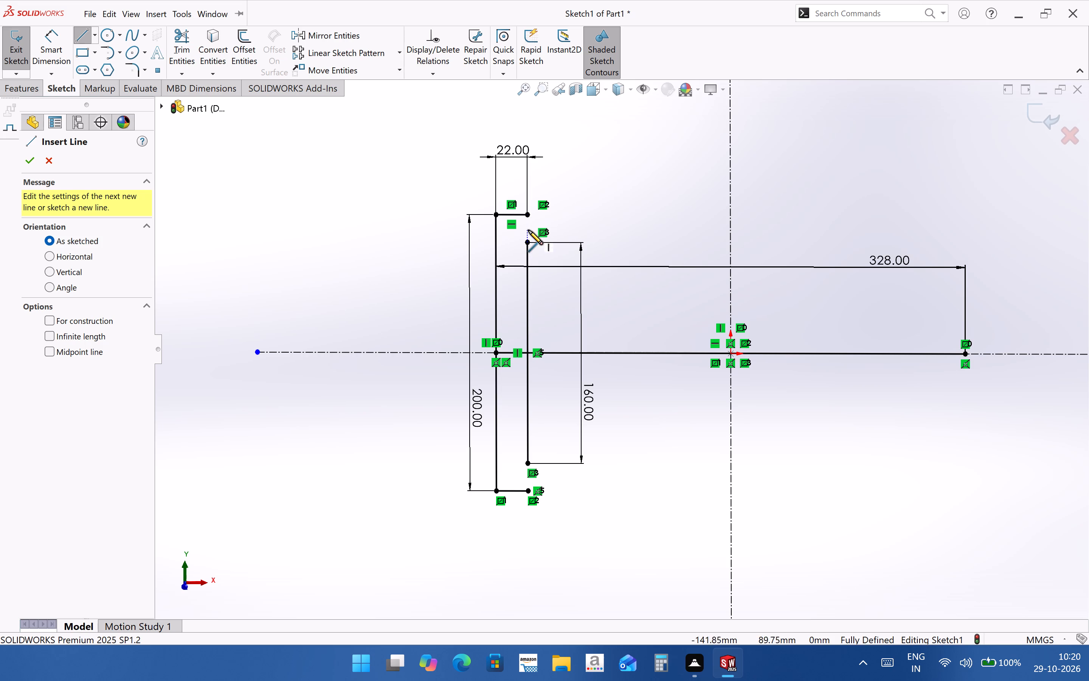
{"action": "left_click", "coordinate": [529, 217]}
{"action": "left_click", "coordinate": [529, 240]}
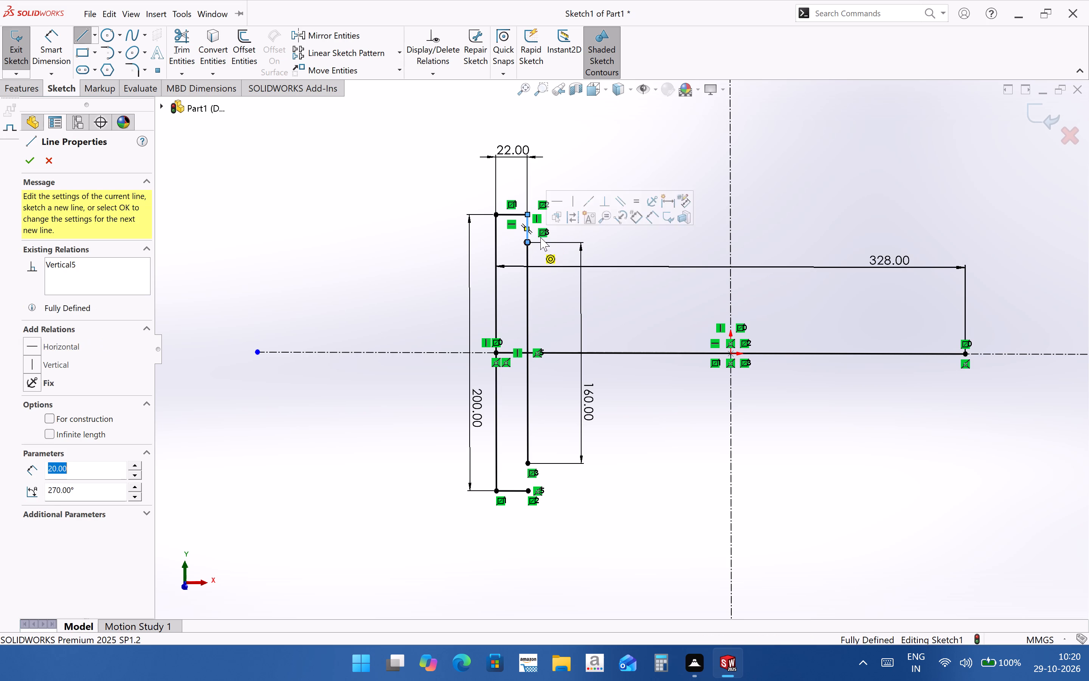
{"action": "key", "text": "Escape"}
{"action": "key", "text": "Escape"}
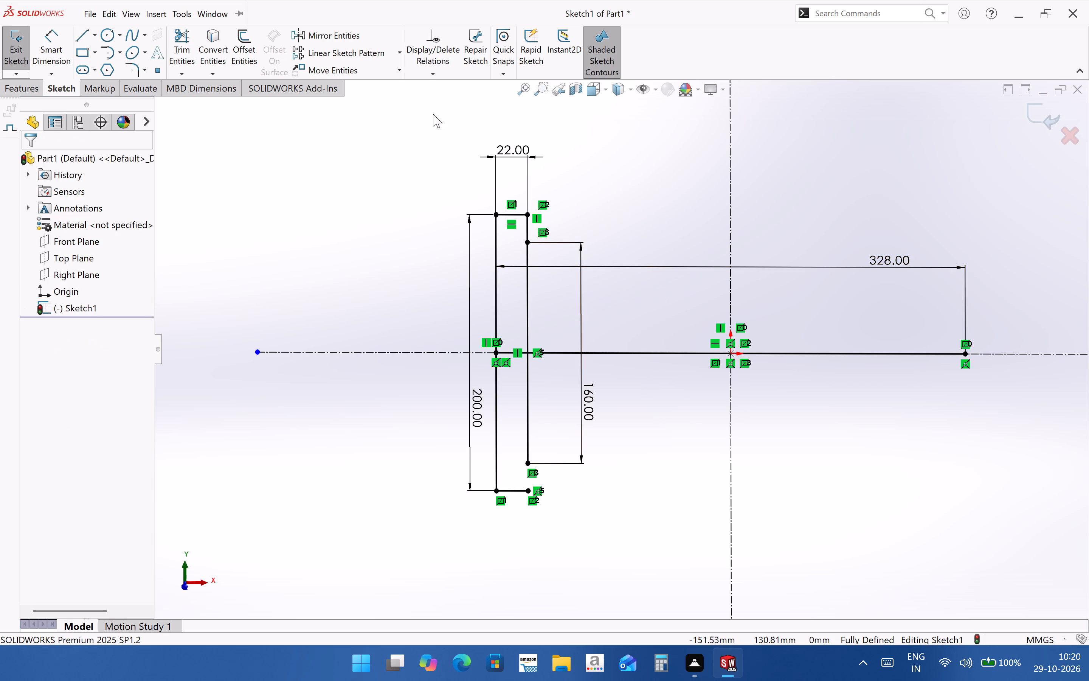
Mirror the 20 mm vertical line about the horizontal centerline, keeping the original.
{"action": "left_click", "coordinate": [318, 42]}
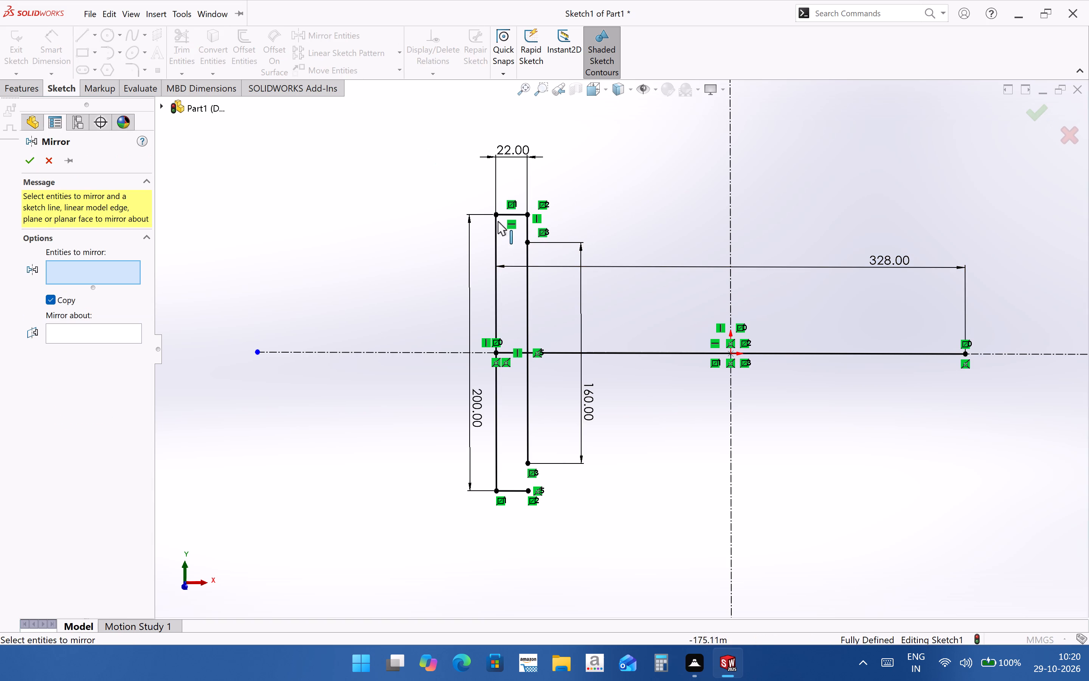
{"action": "left_click", "coordinate": [526, 237]}
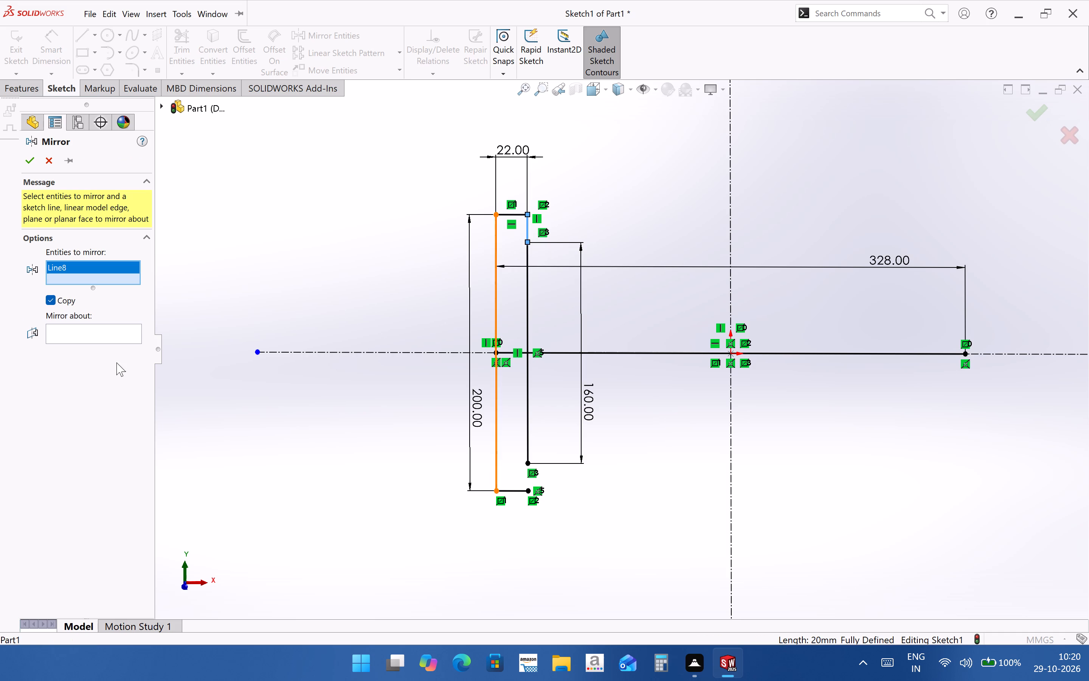
{"action": "left_click", "coordinate": [112, 331]}
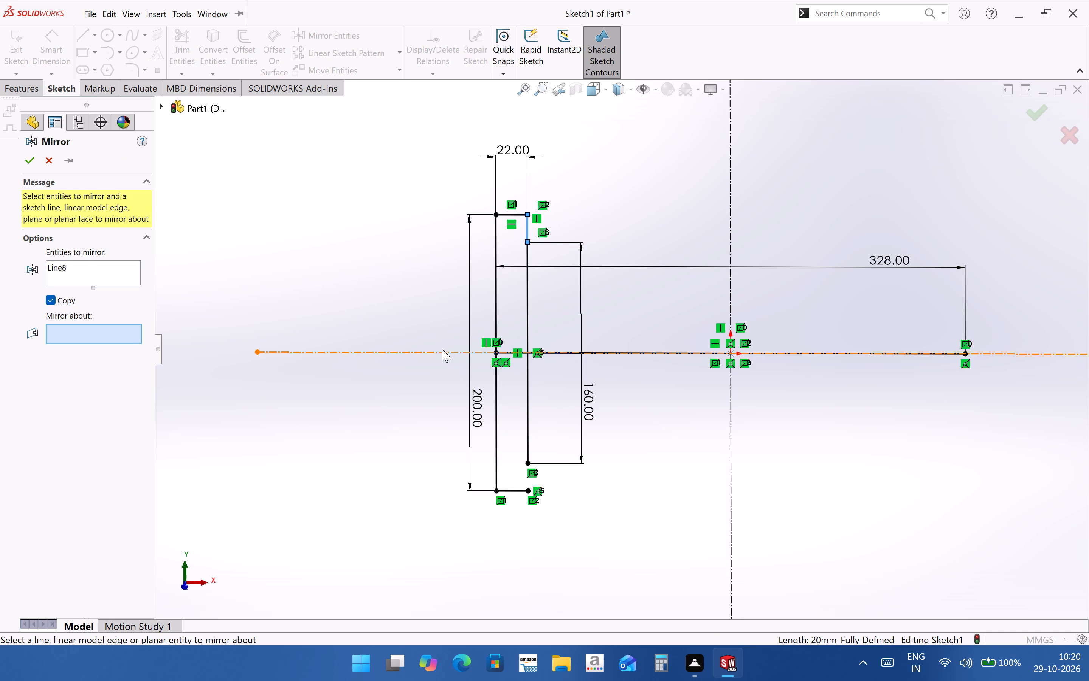
{"action": "left_click", "coordinate": [455, 351]}
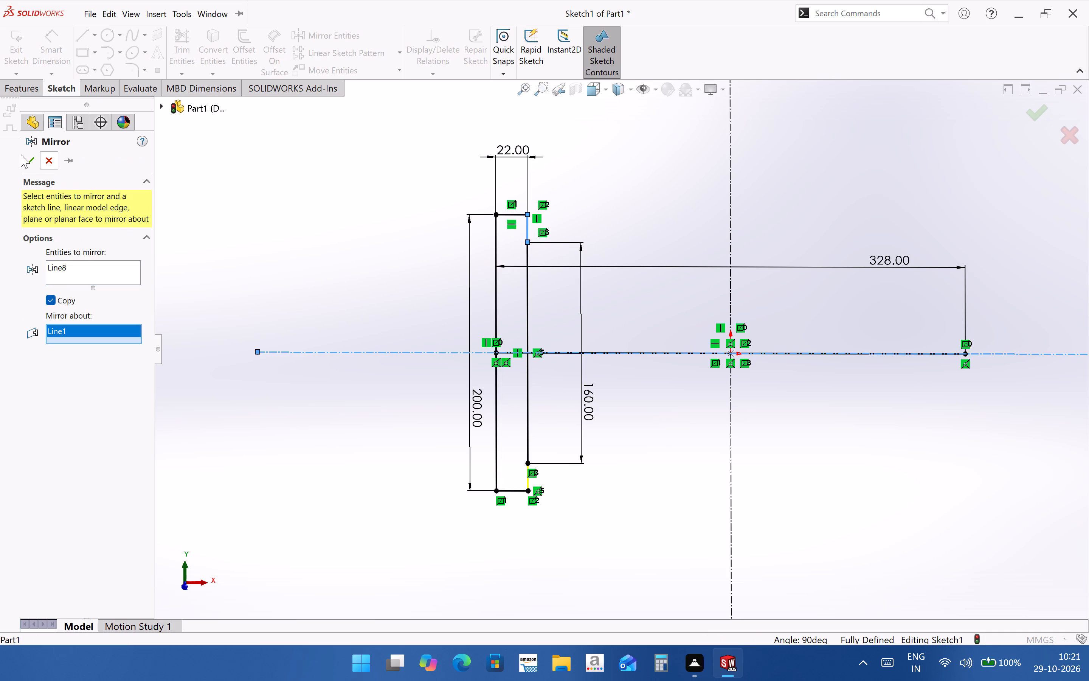
{"action": "left_click", "coordinate": [33, 159]}
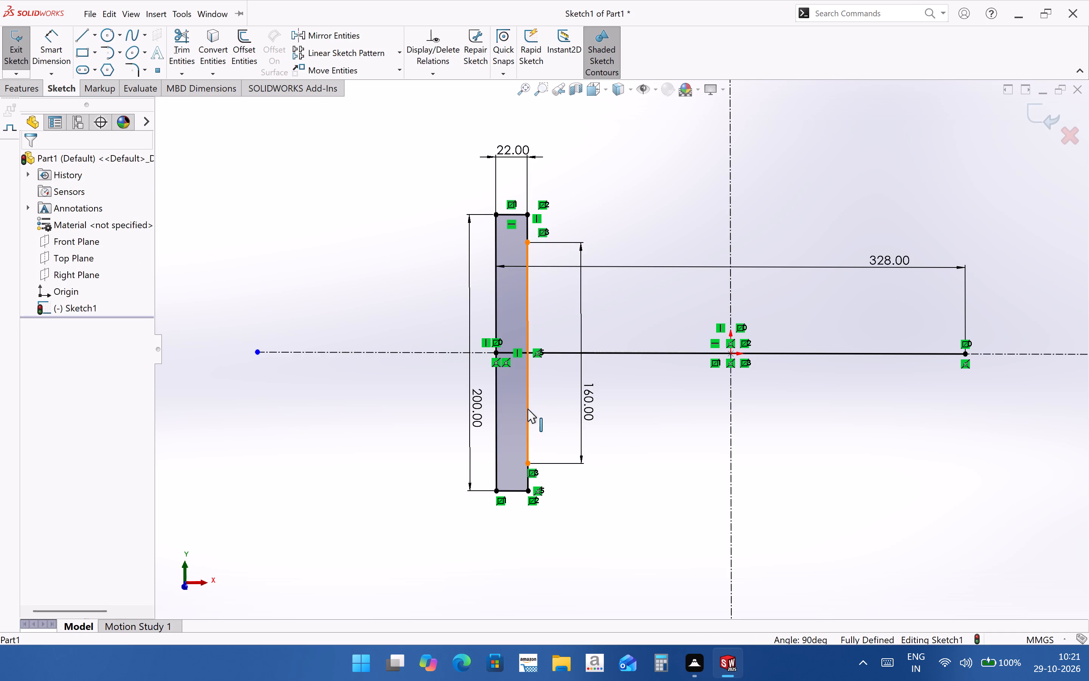
Delete the 160 mm inner vertical line, leaving the short 20 mm segments at both ends.
{"action": "left_click", "coordinate": [528, 407]}
{"action": "key", "text": "Delete"}
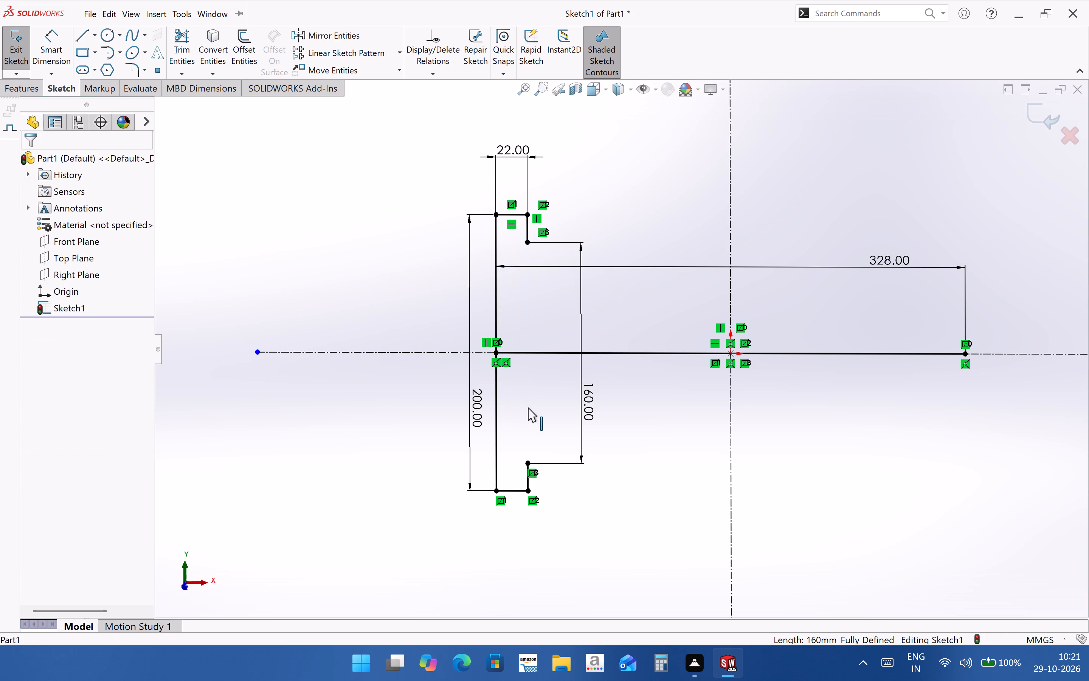
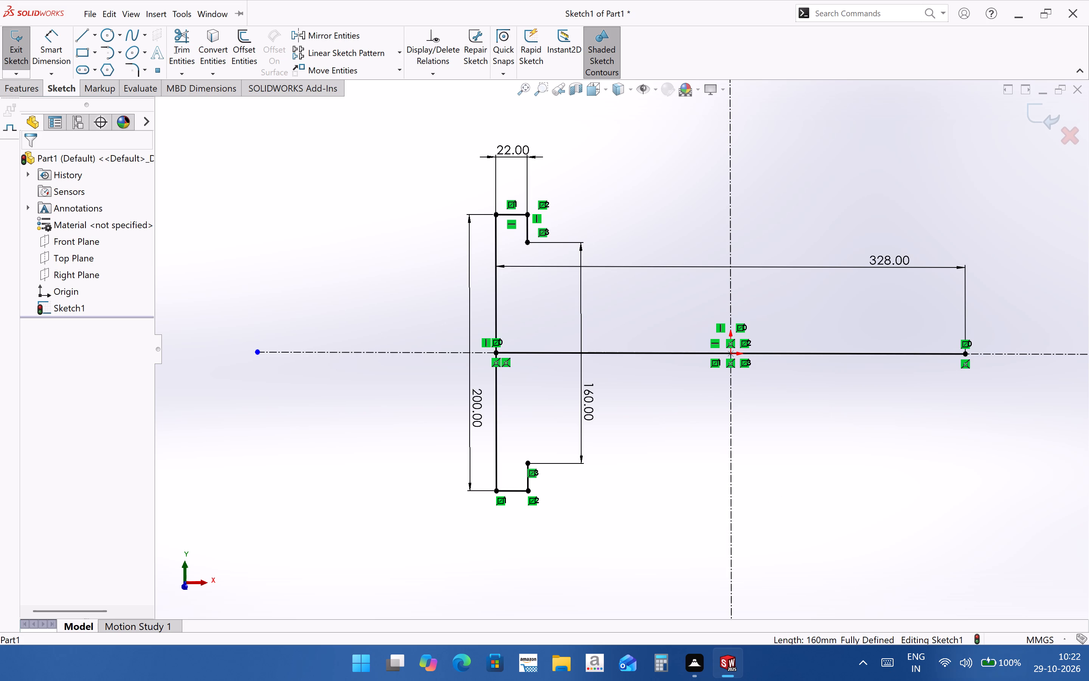
Draw a vertical line about 8.6 mm long downward from the lower end of the upper 20 mm segment.
{"action": "scroll", "coordinate": [604, 423], "scroll_direction": "down", "scroll_amount": 1}
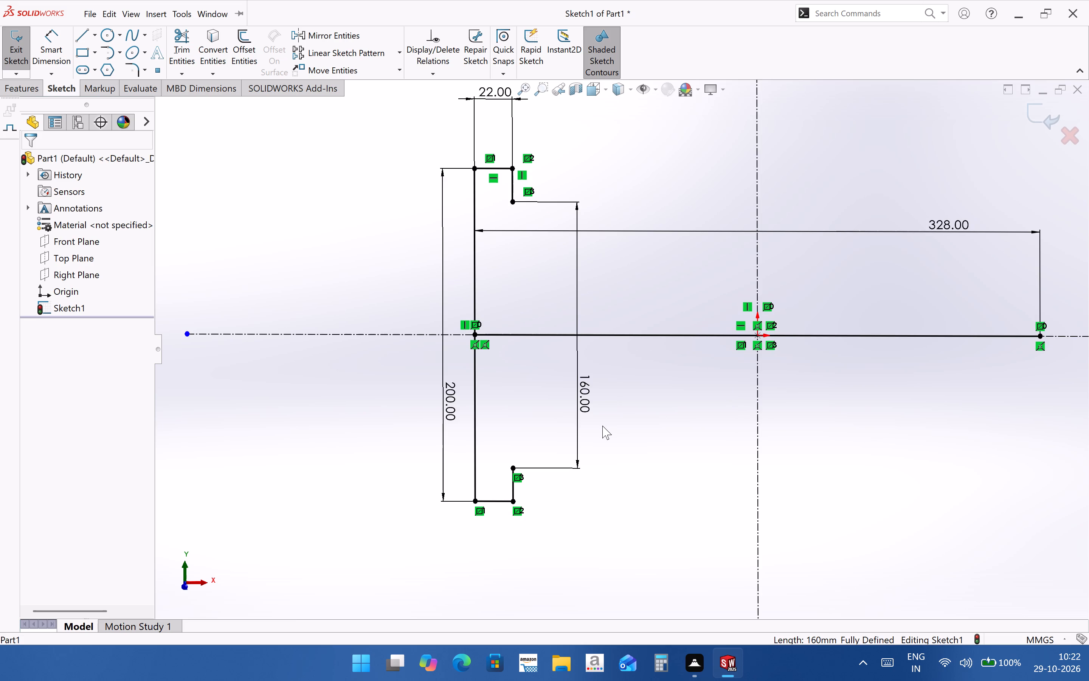
{"action": "left_click", "coordinate": [84, 37]}
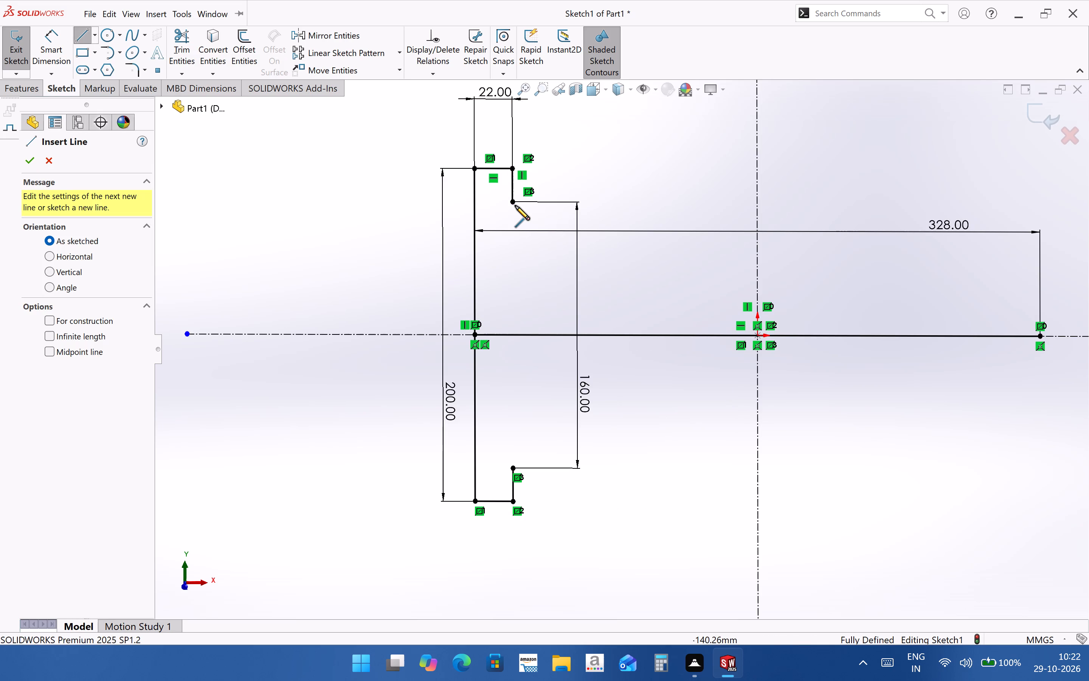
{"action": "left_click", "coordinate": [513, 202]}
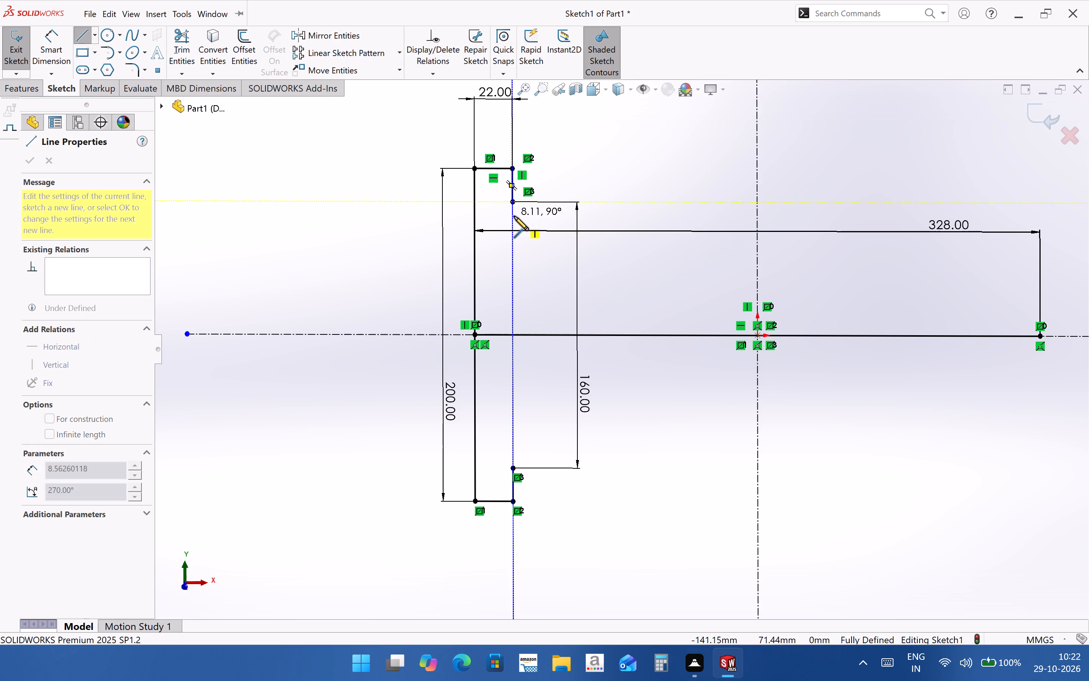
{"action": "left_click", "coordinate": [514, 216]}
{"action": "key", "text": "Escape"}
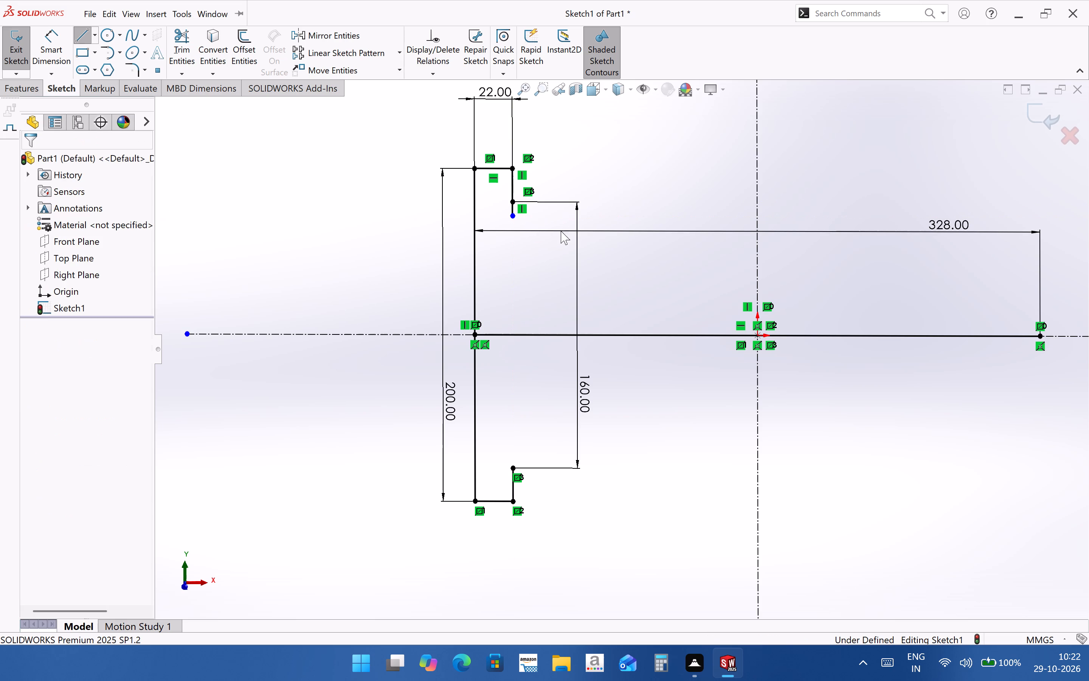
Dimension the short new vertical line below the upper 20 mm segment to 5 mm.
{"action": "left_click", "coordinate": [60, 32]}
{"action": "scroll", "coordinate": [549, 219], "scroll_direction": "up", "scroll_amount": 3}
{"action": "scroll", "coordinate": [545, 224], "scroll_direction": "down", "scroll_amount": 3}
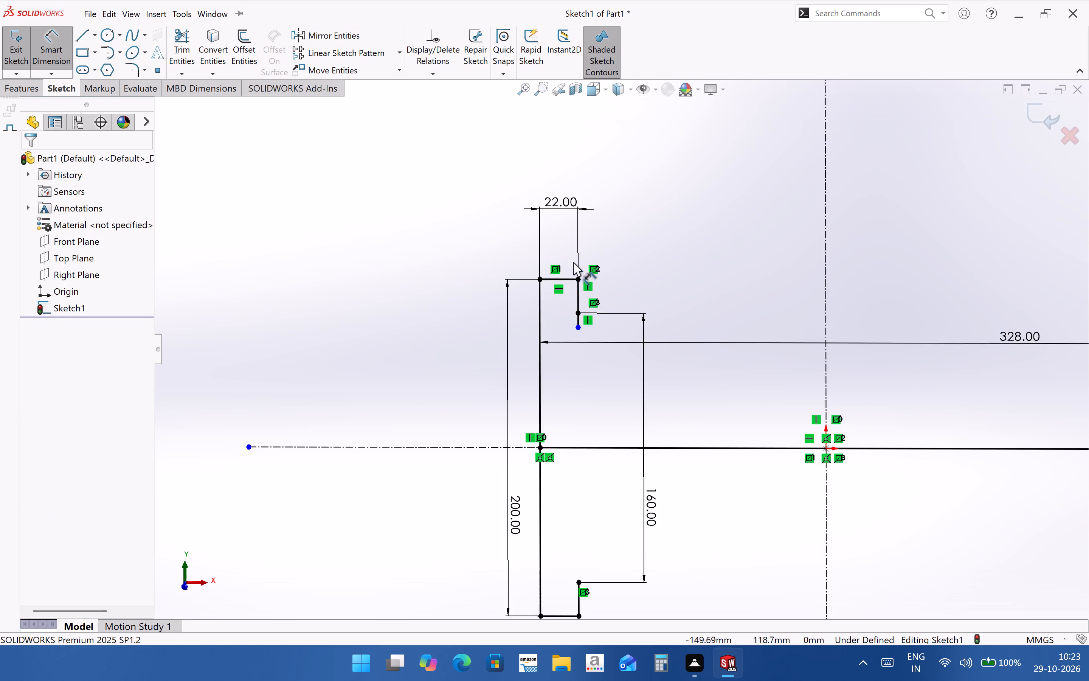
{"action": "scroll", "coordinate": [573, 262], "scroll_direction": "down", "scroll_amount": 8}
{"action": "left_click", "coordinate": [549, 392]}
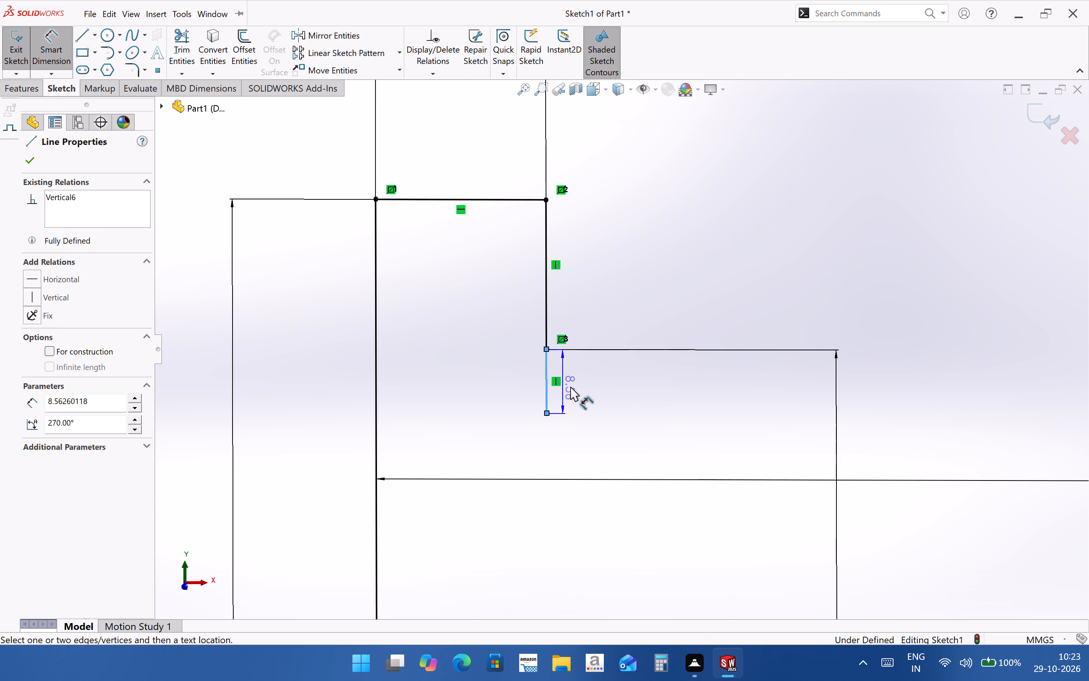
{"action": "left_click", "coordinate": [572, 386]}
{"action": "key", "text": "5"}
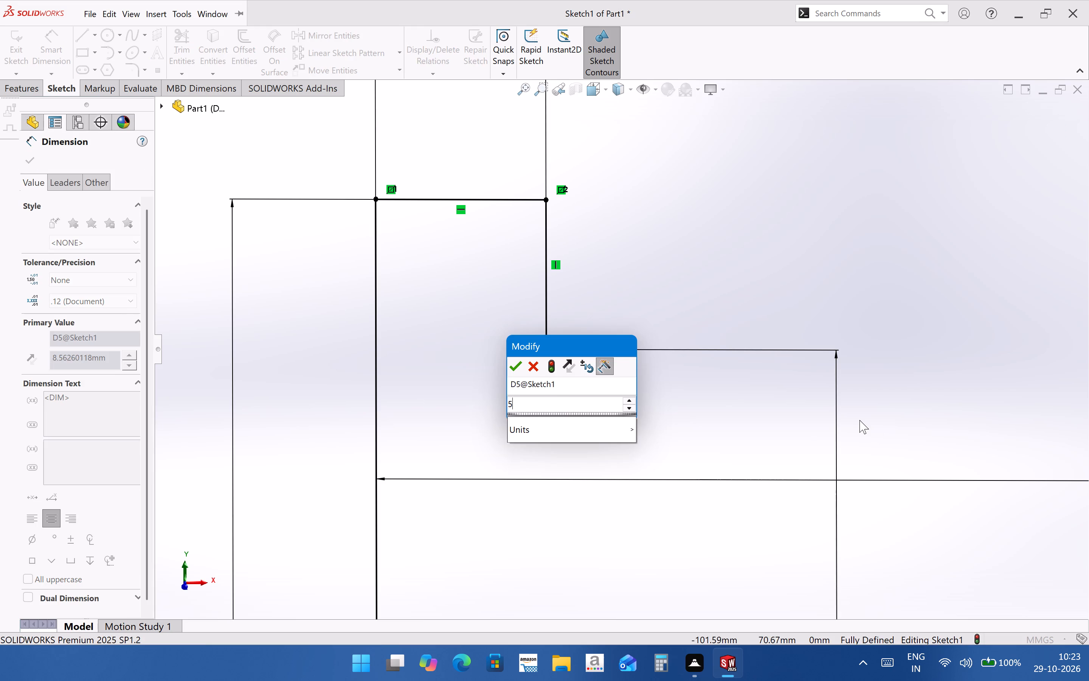
{"action": "key", "text": "Return"}
Mirror the 5 mm vertical line about the horizontal centerline, keeping the original.
{"action": "scroll", "coordinate": [522, 317], "scroll_direction": "up", "scroll_amount": 4}
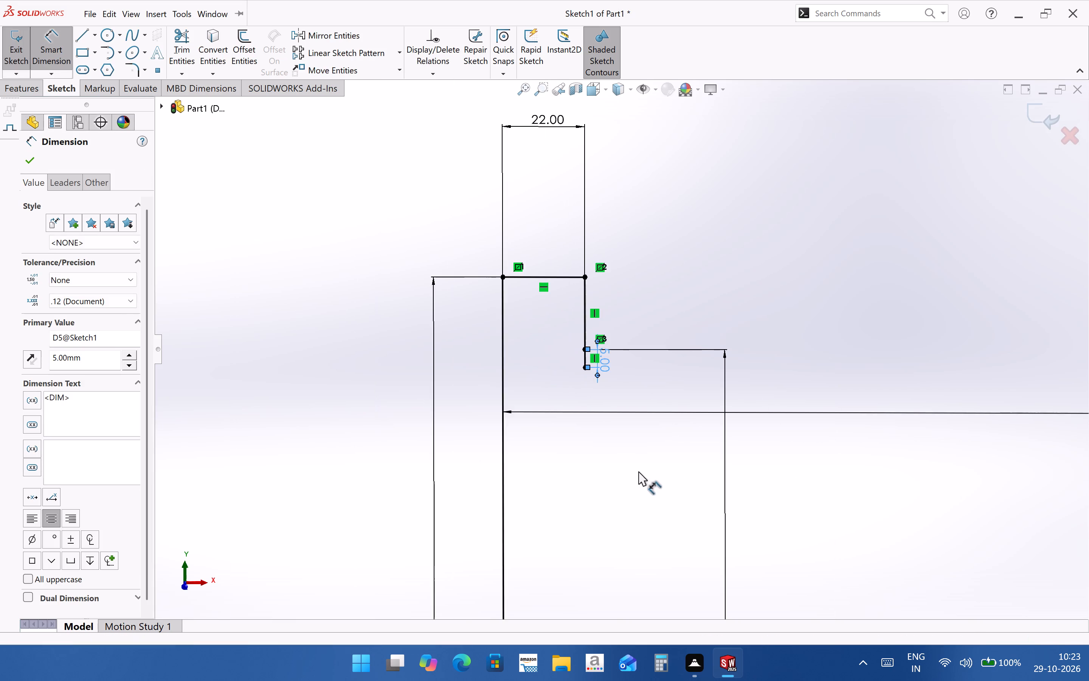
{"action": "scroll", "coordinate": [639, 468], "scroll_direction": "up", "scroll_amount": 2}
{"action": "scroll", "coordinate": [556, 393], "scroll_direction": "up", "scroll_amount": 5}
{"action": "scroll", "coordinate": [646, 574], "scroll_direction": "down", "scroll_amount": 1}
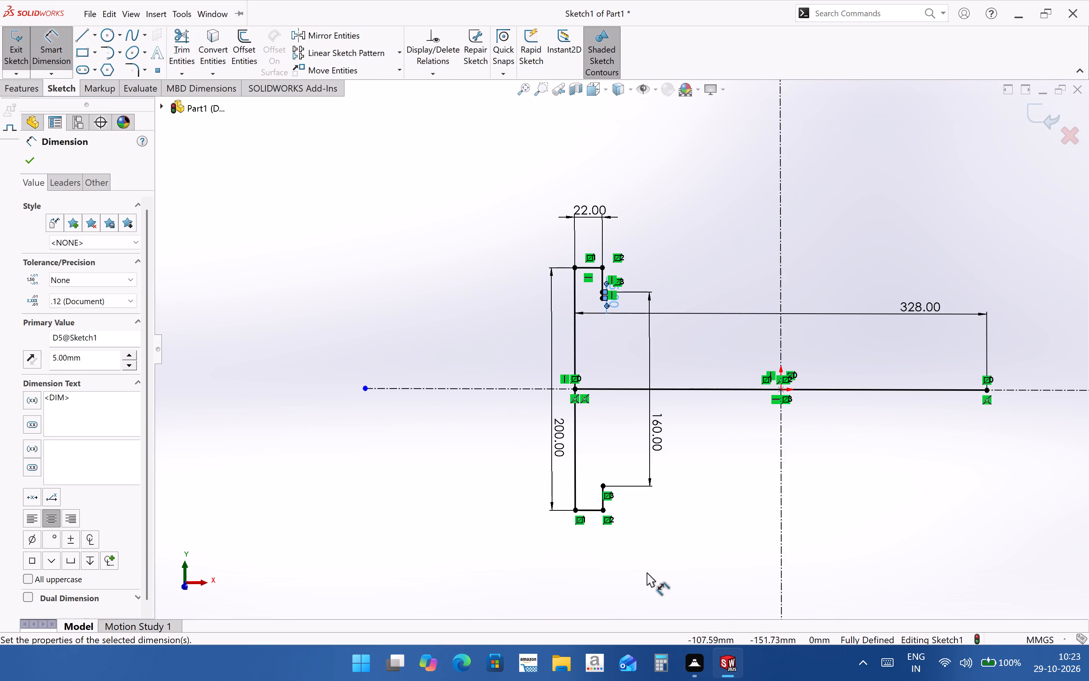
{"action": "left_click", "coordinate": [324, 36]}
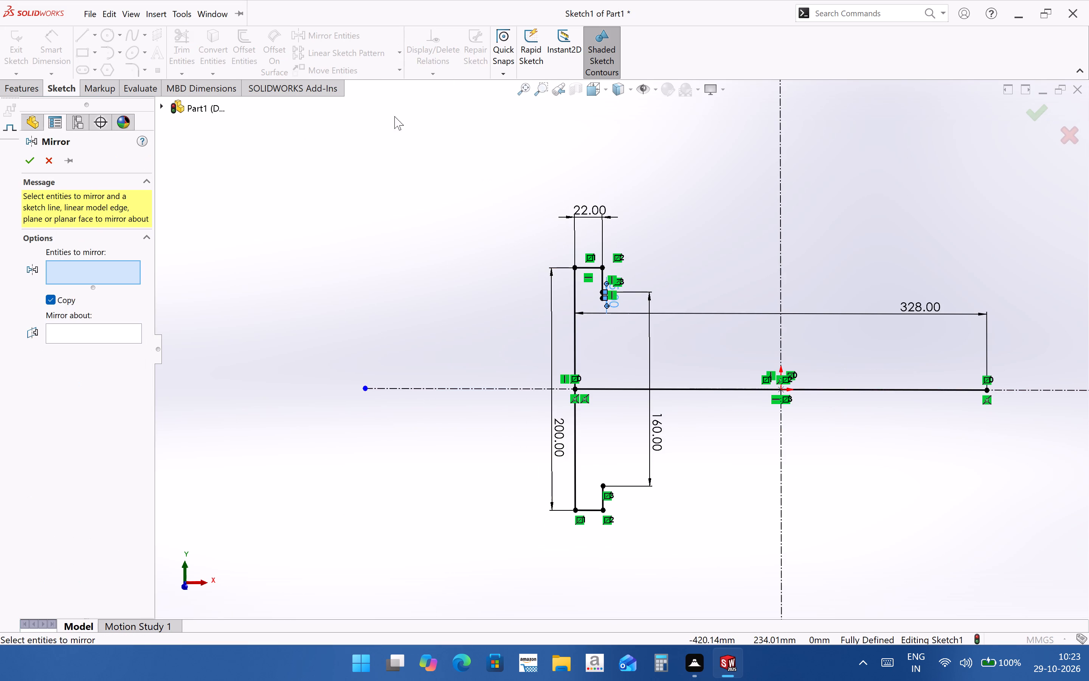
{"action": "scroll", "coordinate": [619, 287], "scroll_direction": "down", "scroll_amount": 13}
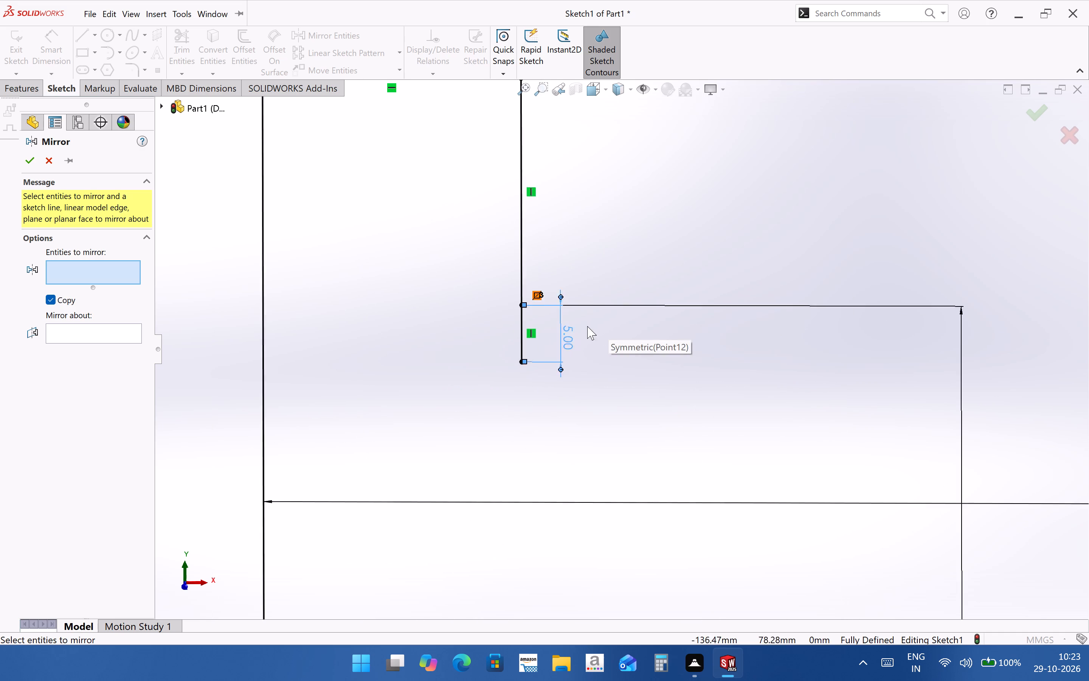
{"action": "left_click", "coordinate": [511, 336]}
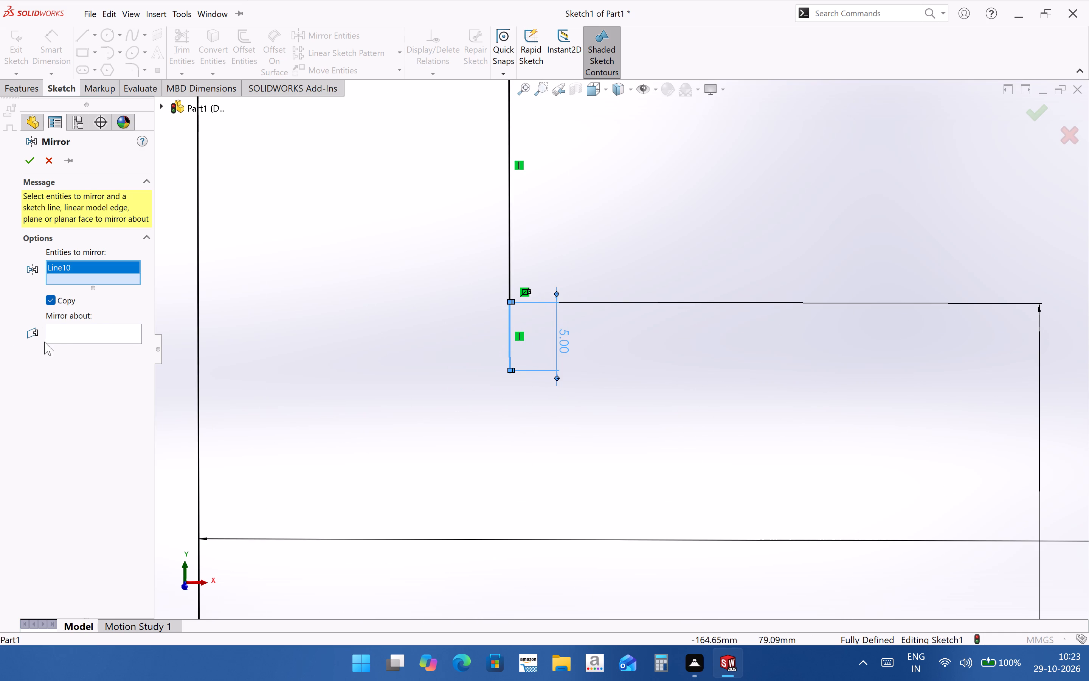
{"action": "left_click", "coordinate": [66, 326]}
{"action": "scroll", "coordinate": [191, 335], "scroll_direction": "up", "scroll_amount": 11}
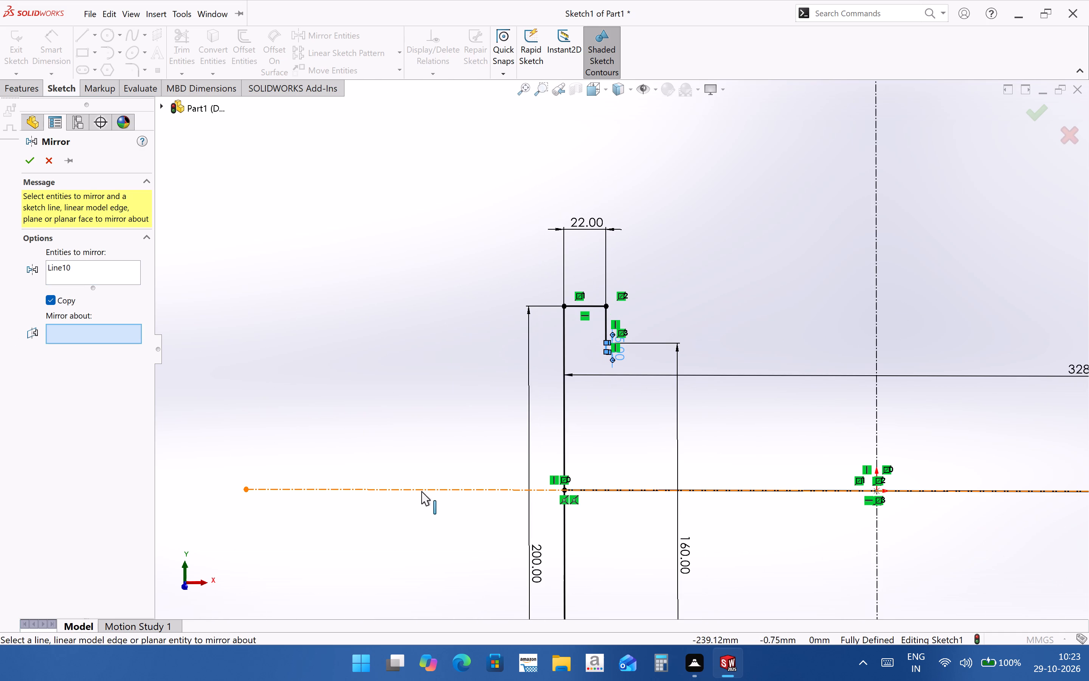
{"action": "left_click", "coordinate": [421, 491]}
{"action": "scroll", "coordinate": [415, 406], "scroll_direction": "up", "scroll_amount": 4}
{"action": "scroll", "coordinate": [570, 488], "scroll_direction": "down", "scroll_amount": 2}
{"action": "scroll", "coordinate": [714, 459], "scroll_direction": "down", "scroll_amount": 4}
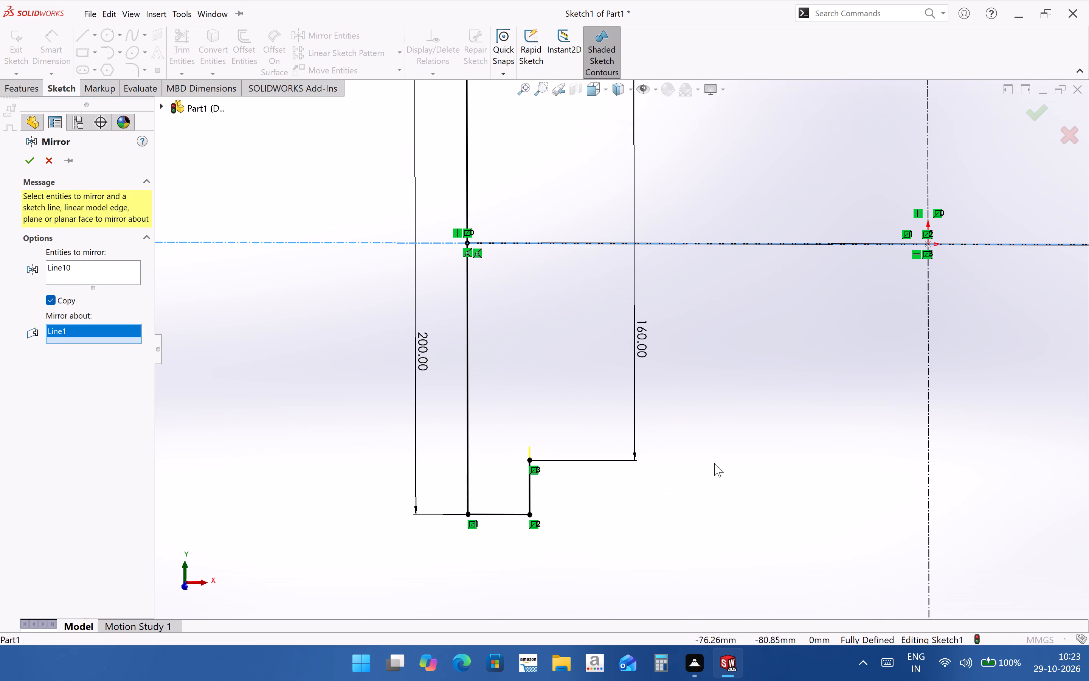
{"action": "left_click", "coordinate": [32, 163]}
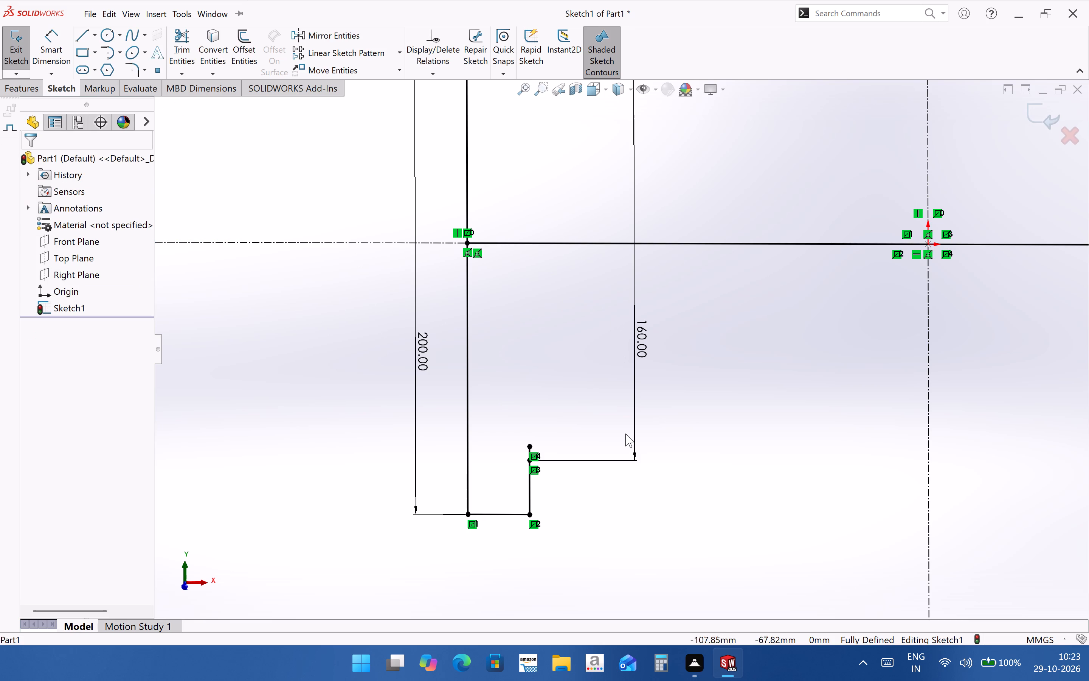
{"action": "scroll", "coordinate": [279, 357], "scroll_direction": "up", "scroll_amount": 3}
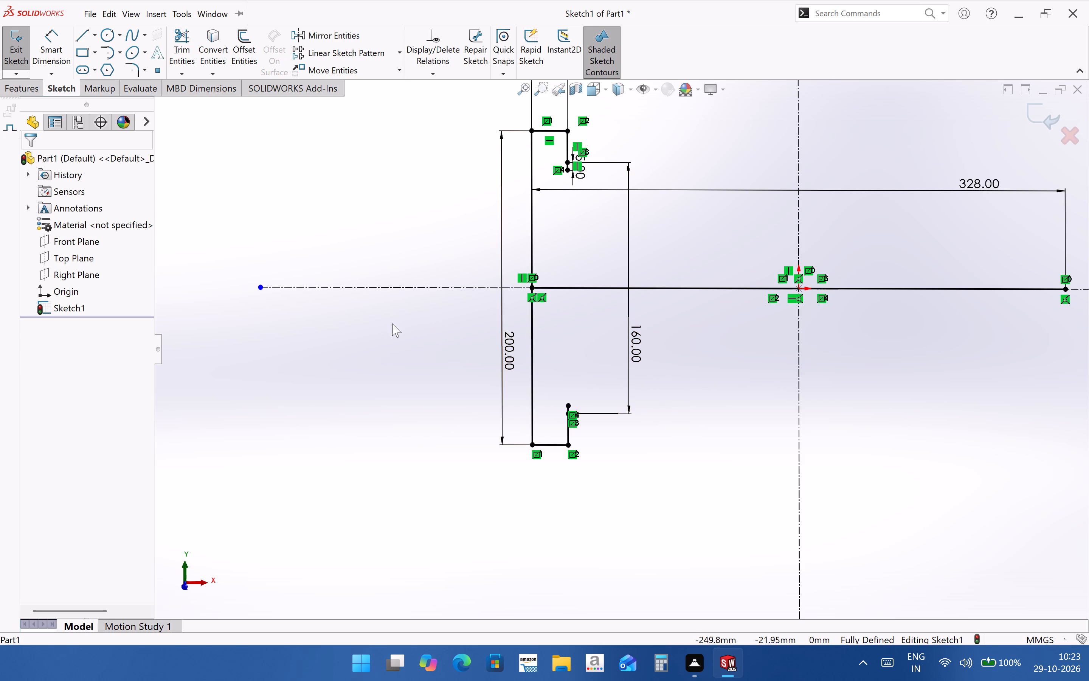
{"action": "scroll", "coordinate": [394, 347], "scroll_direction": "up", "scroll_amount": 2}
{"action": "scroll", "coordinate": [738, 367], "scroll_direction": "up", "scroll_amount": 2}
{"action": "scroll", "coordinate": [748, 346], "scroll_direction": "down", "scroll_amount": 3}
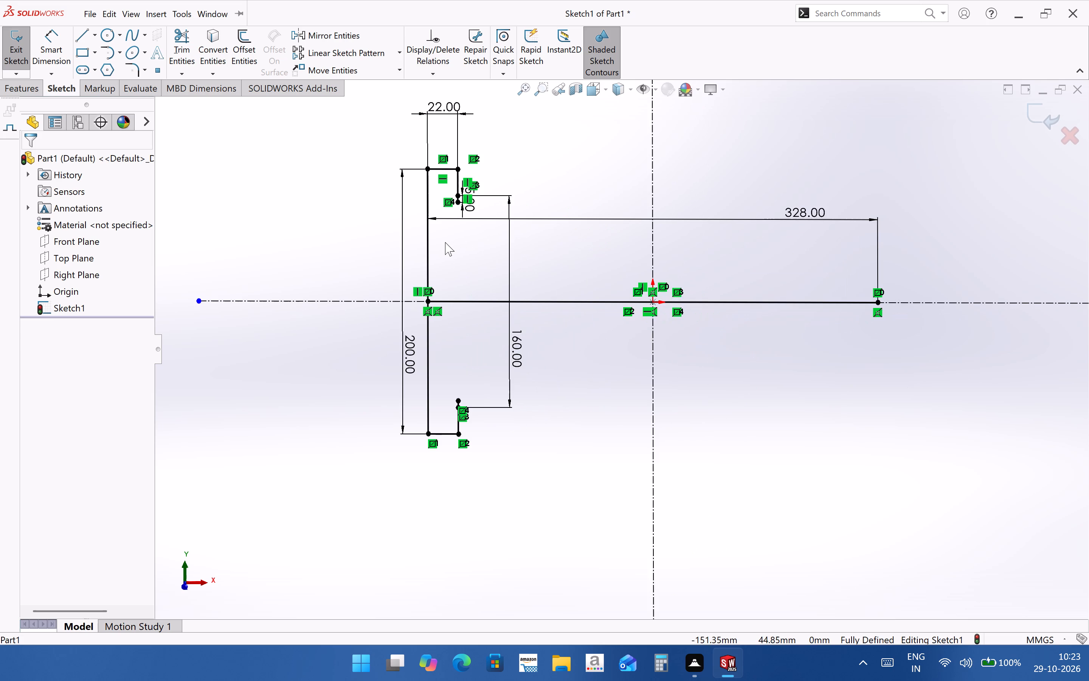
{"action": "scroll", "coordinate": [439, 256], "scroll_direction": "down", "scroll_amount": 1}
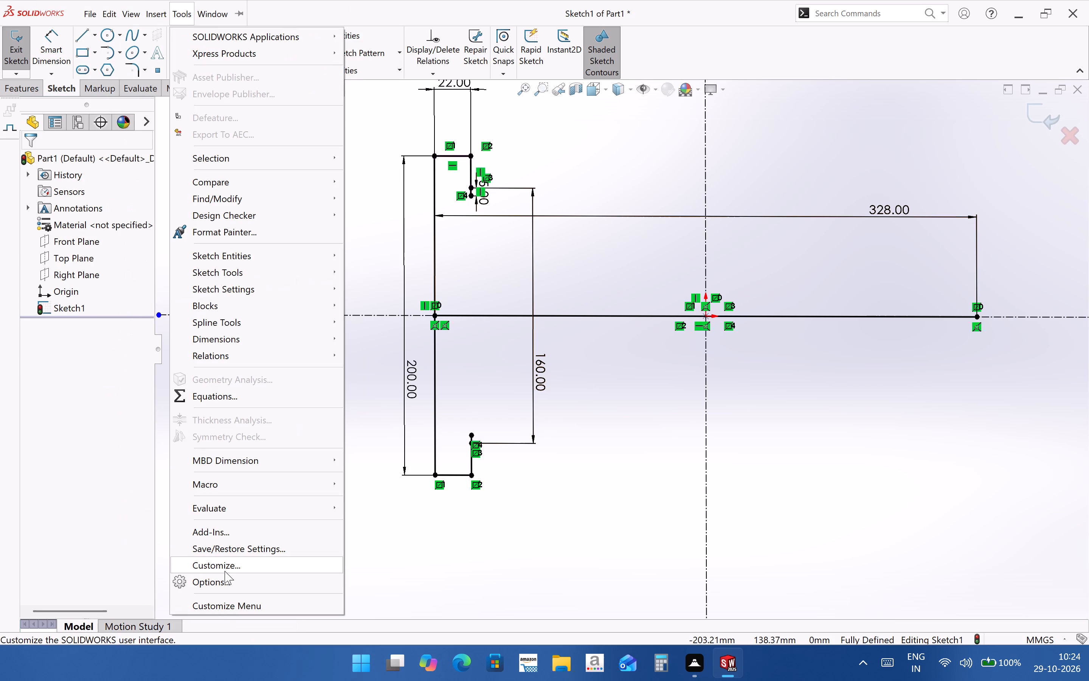
Look through the General and drawing Display Style system options, the drafting standard properties and the toolbar customization settings.
{"action": "left_click", "coordinate": [228, 575]}
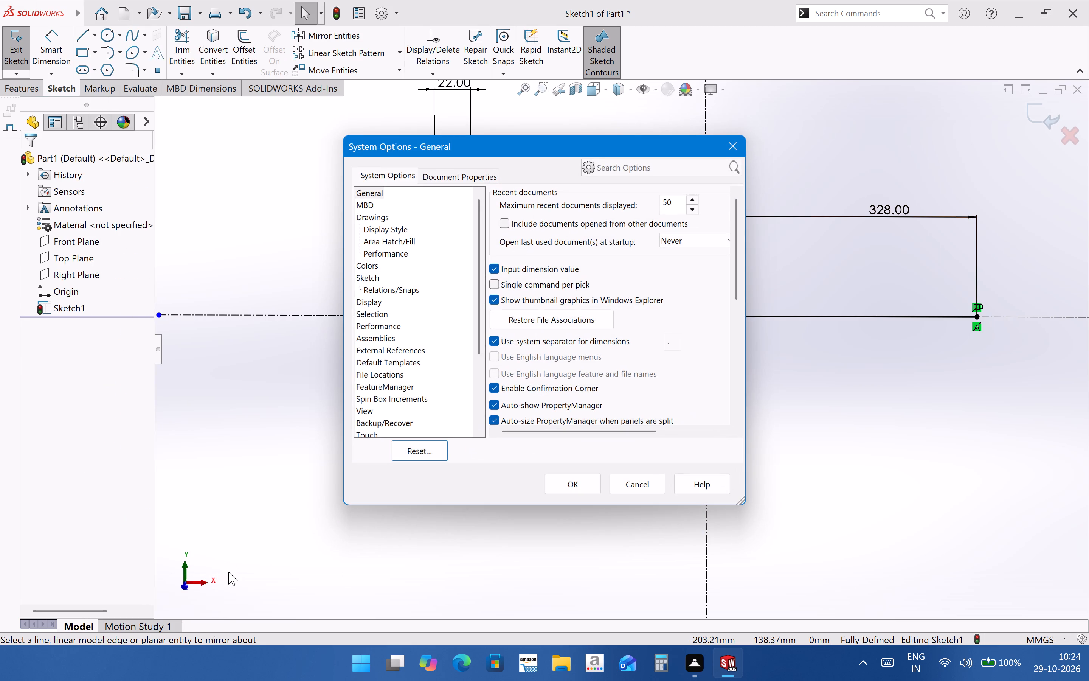
{"action": "left_click", "coordinate": [399, 230]}
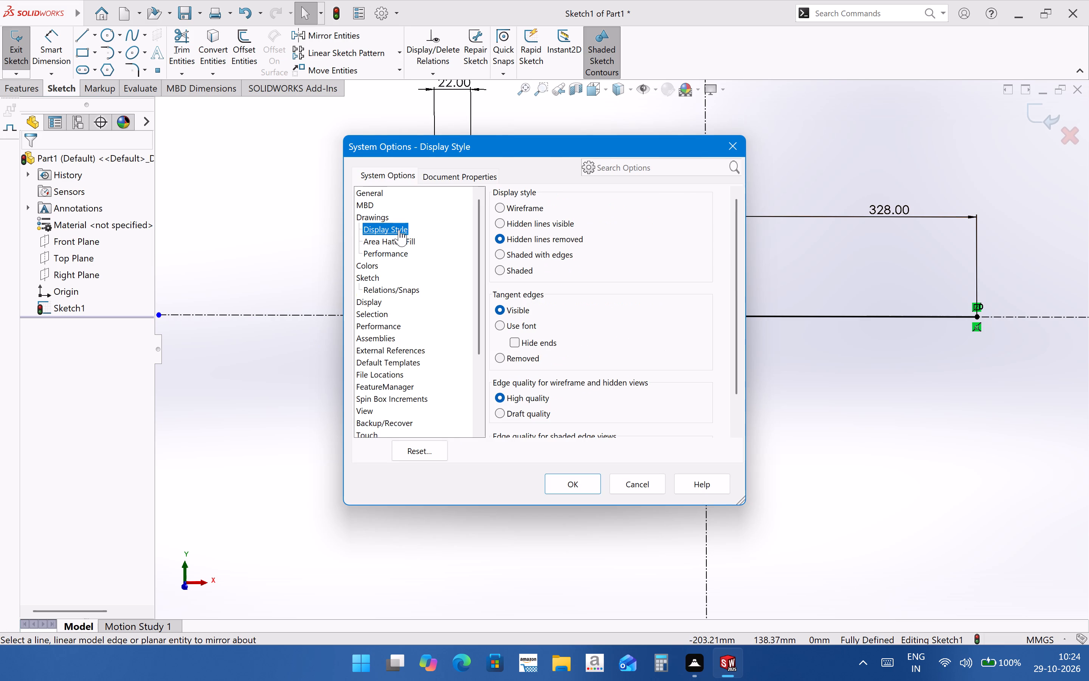
{"action": "left_click", "coordinate": [451, 174]}
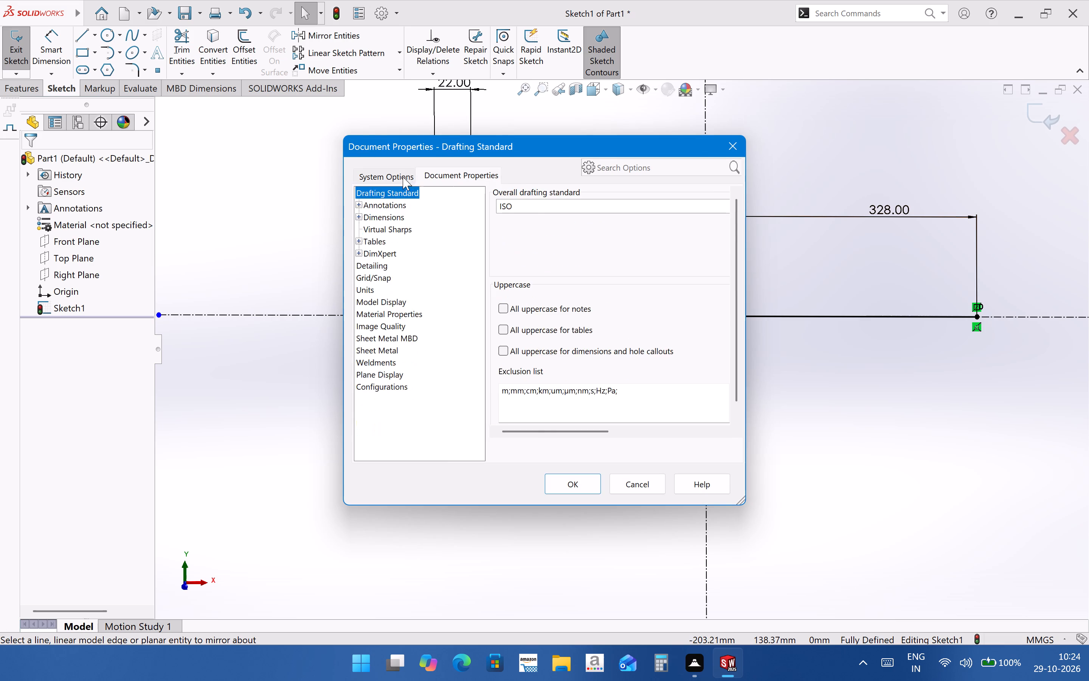
{"action": "left_click", "coordinate": [403, 177]}
{"action": "left_click", "coordinate": [374, 187]}
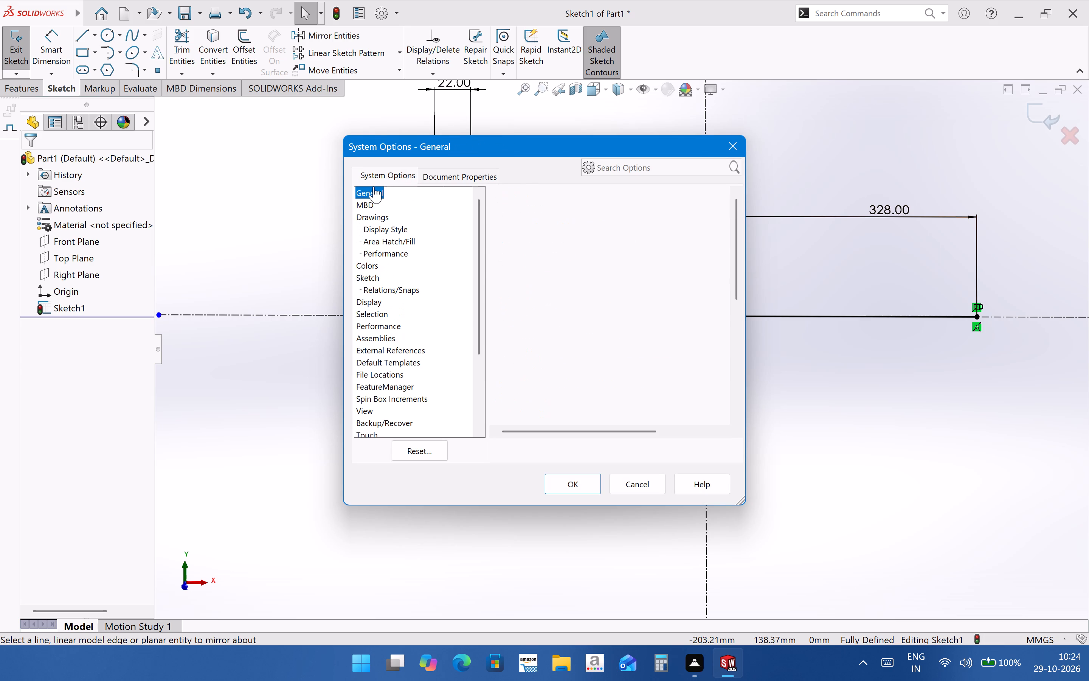
{"action": "left_click", "coordinate": [742, 146]}
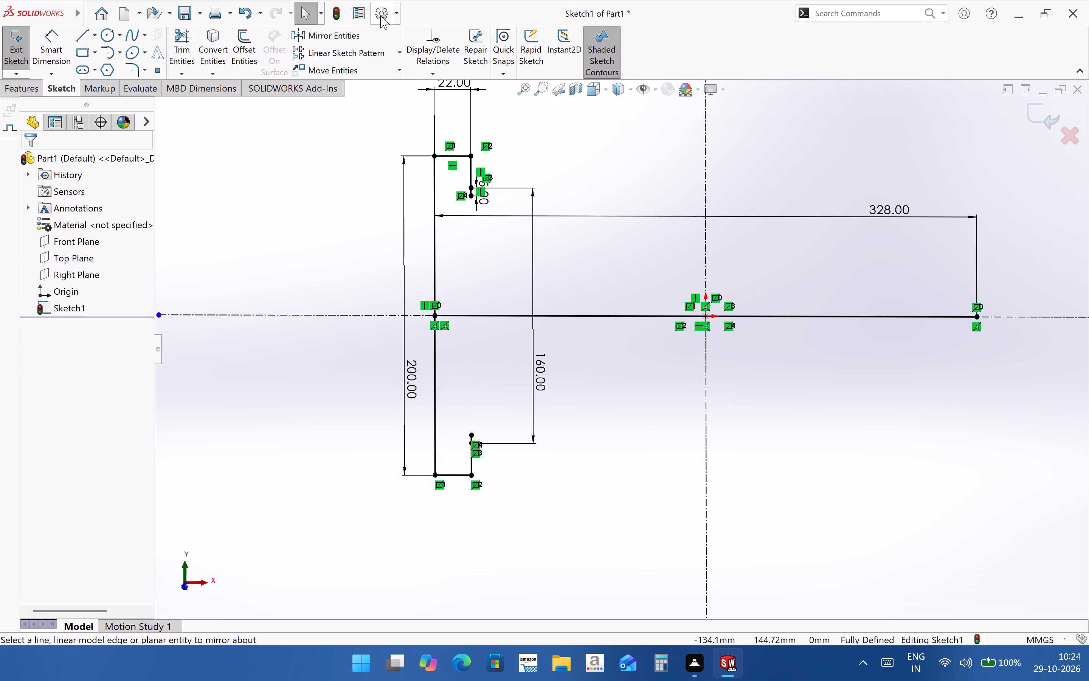
{"action": "left_click", "coordinate": [380, 16]}
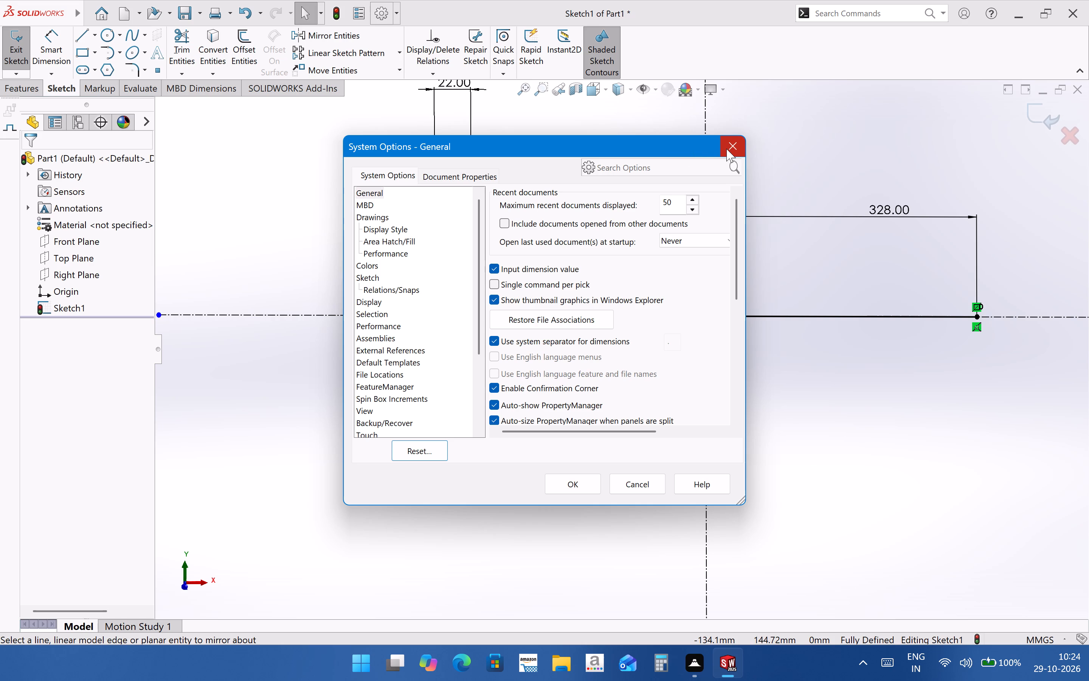
{"action": "left_click", "coordinate": [726, 148]}
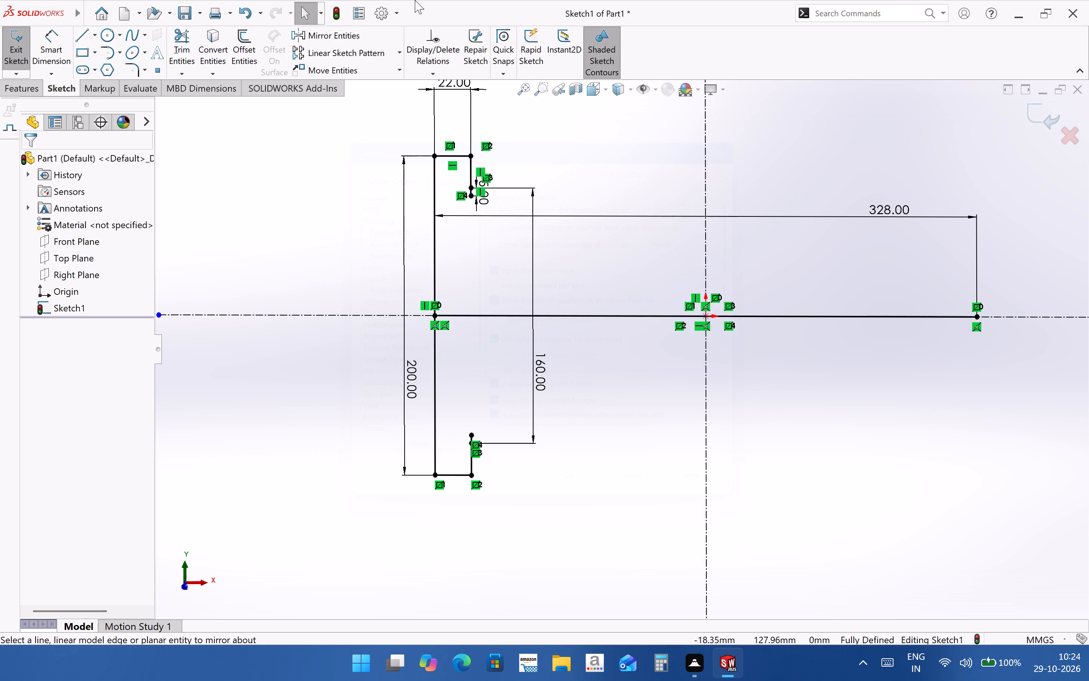
{"action": "left_click", "coordinate": [396, 13]}
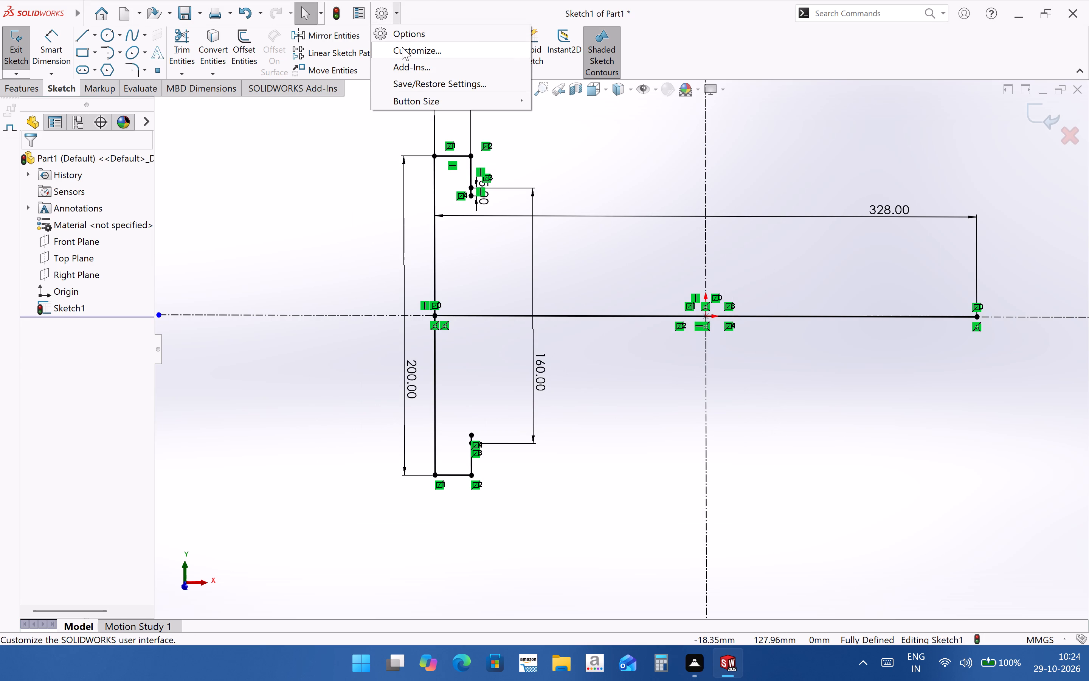
{"action": "left_click", "coordinate": [402, 47]}
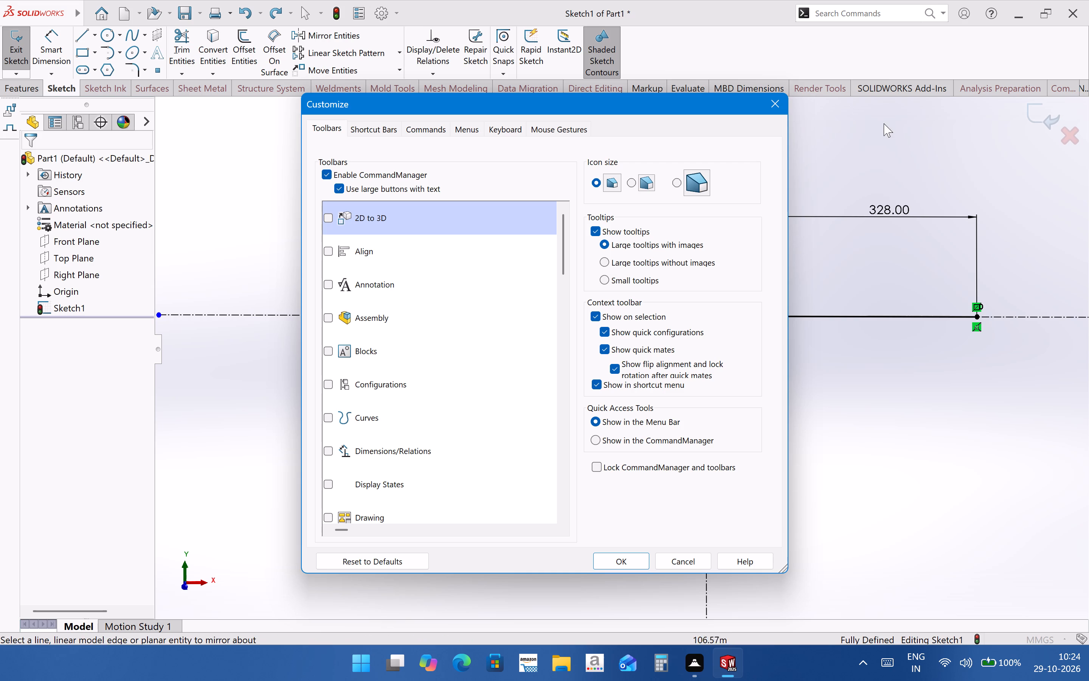
{"action": "left_click", "coordinate": [776, 107]}
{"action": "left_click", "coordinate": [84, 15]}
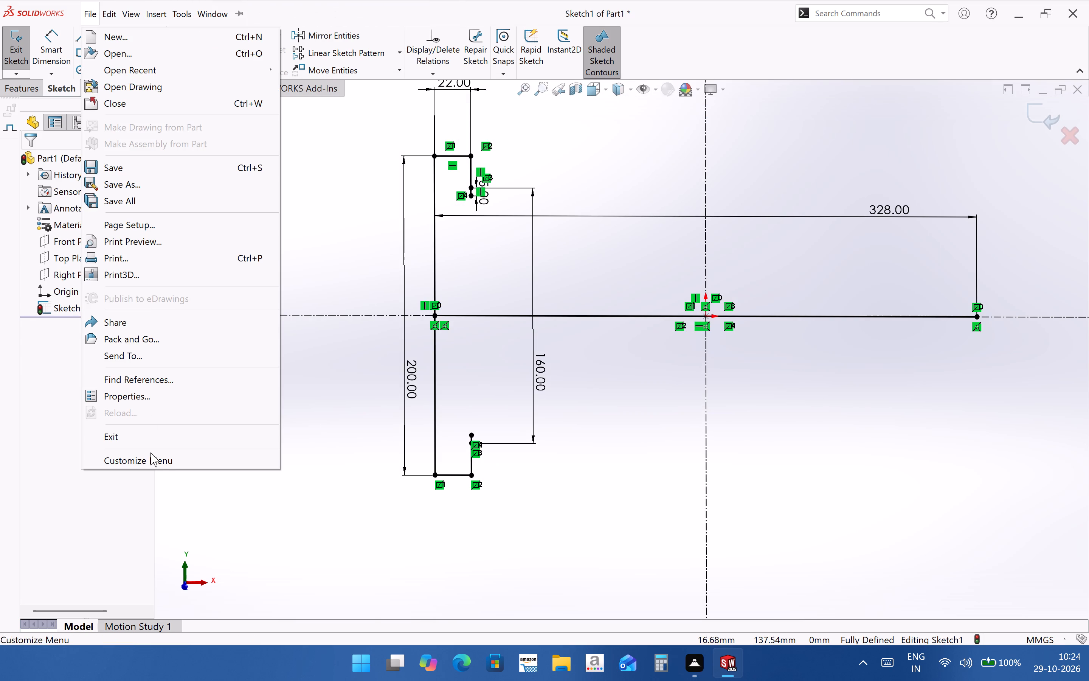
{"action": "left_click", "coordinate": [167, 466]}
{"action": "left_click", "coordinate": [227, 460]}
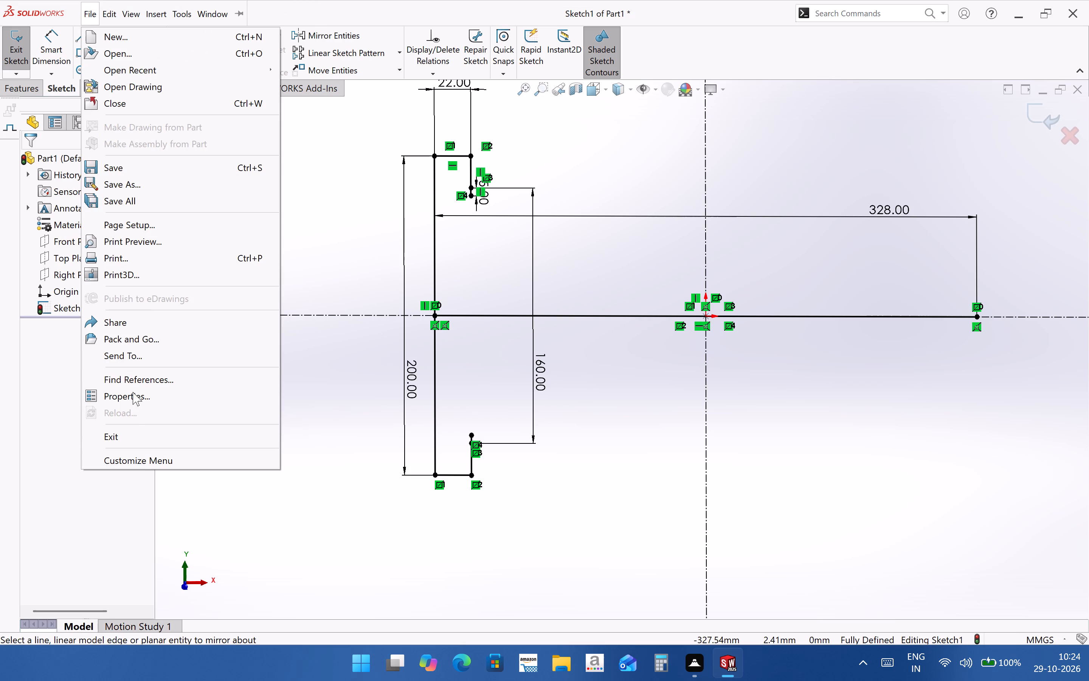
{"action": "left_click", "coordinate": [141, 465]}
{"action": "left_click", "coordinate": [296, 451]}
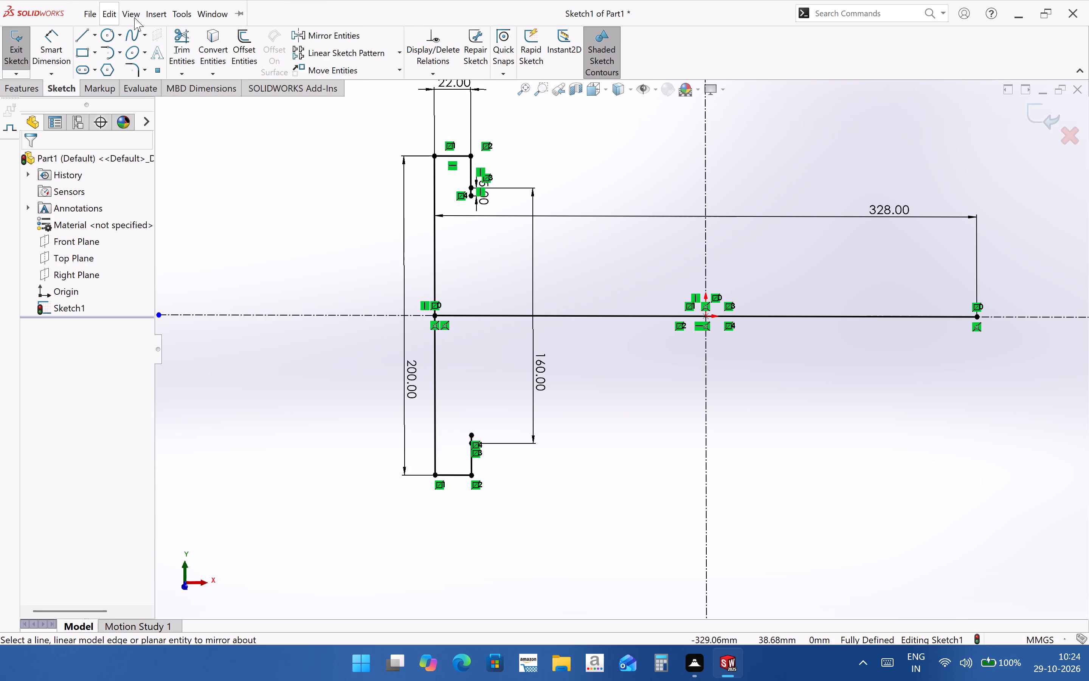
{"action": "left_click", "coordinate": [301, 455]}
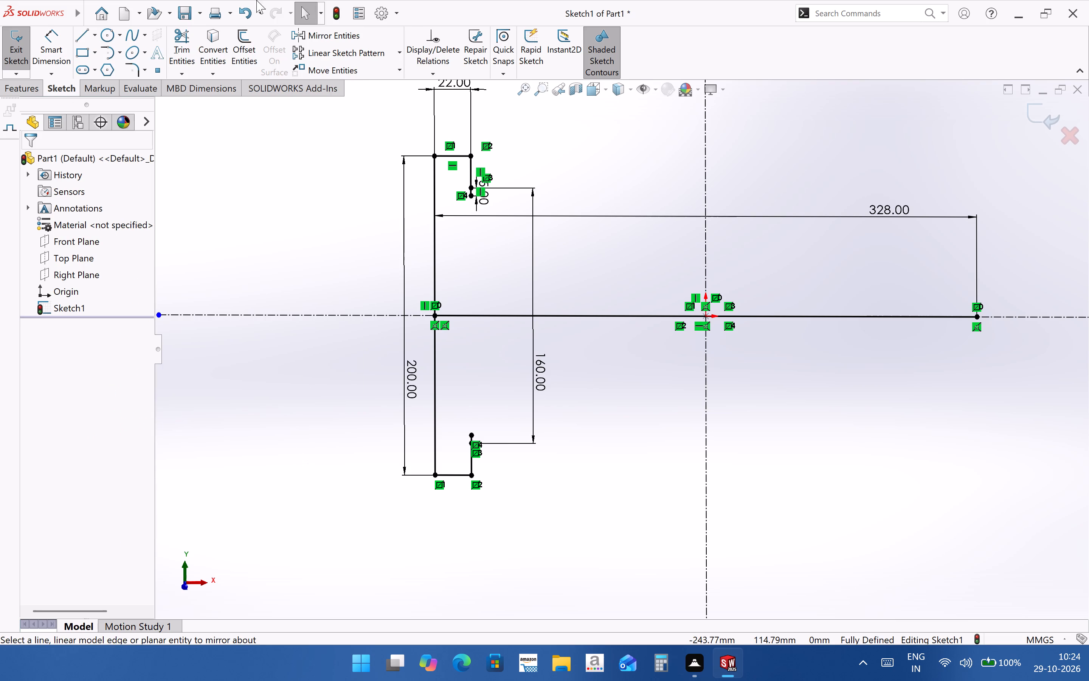
Examine the Display settings in the system options, from hidden edge display down to the four view projection type.
{"action": "left_click", "coordinate": [379, 18]}
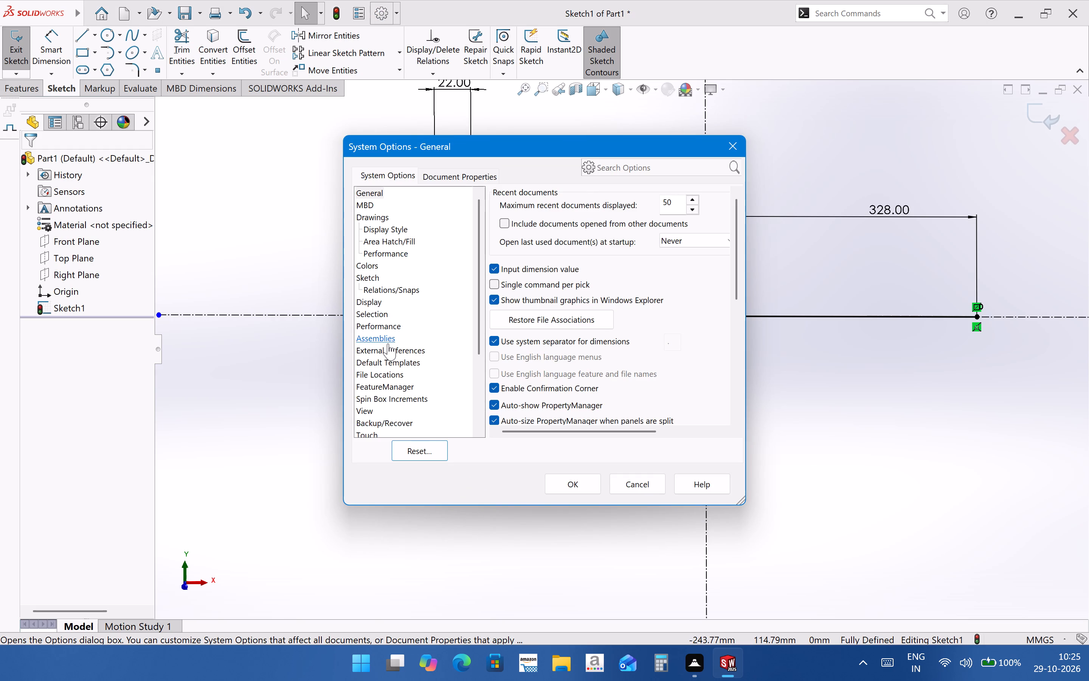
{"action": "left_click", "coordinate": [375, 305]}
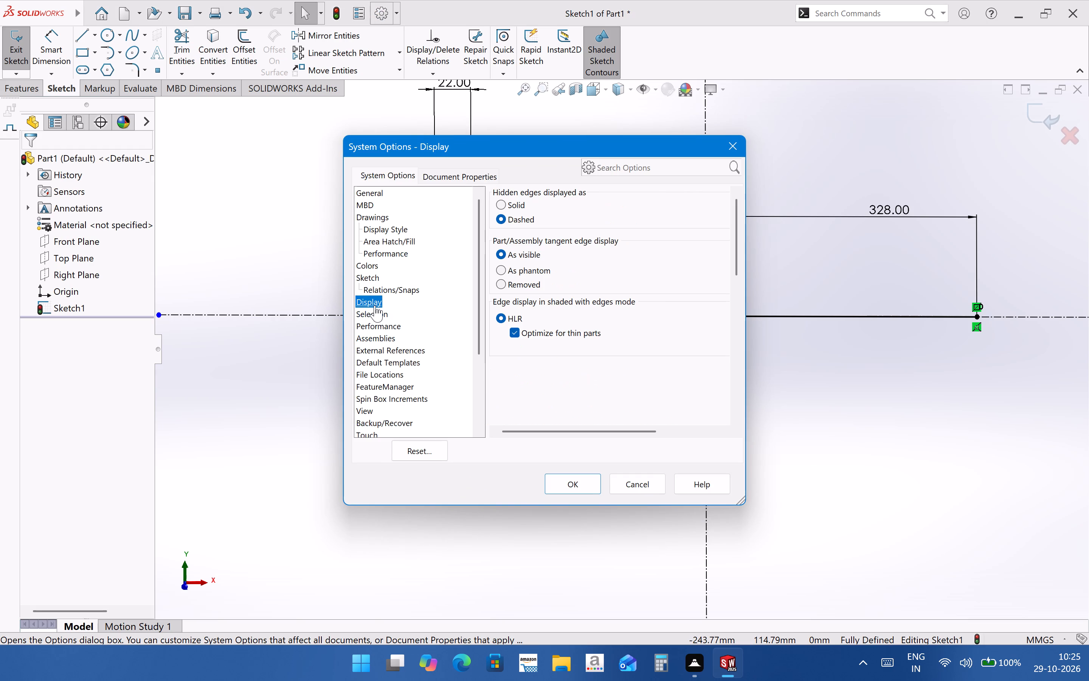
{"action": "scroll", "coordinate": [563, 334], "scroll_direction": "down", "scroll_amount": 1}
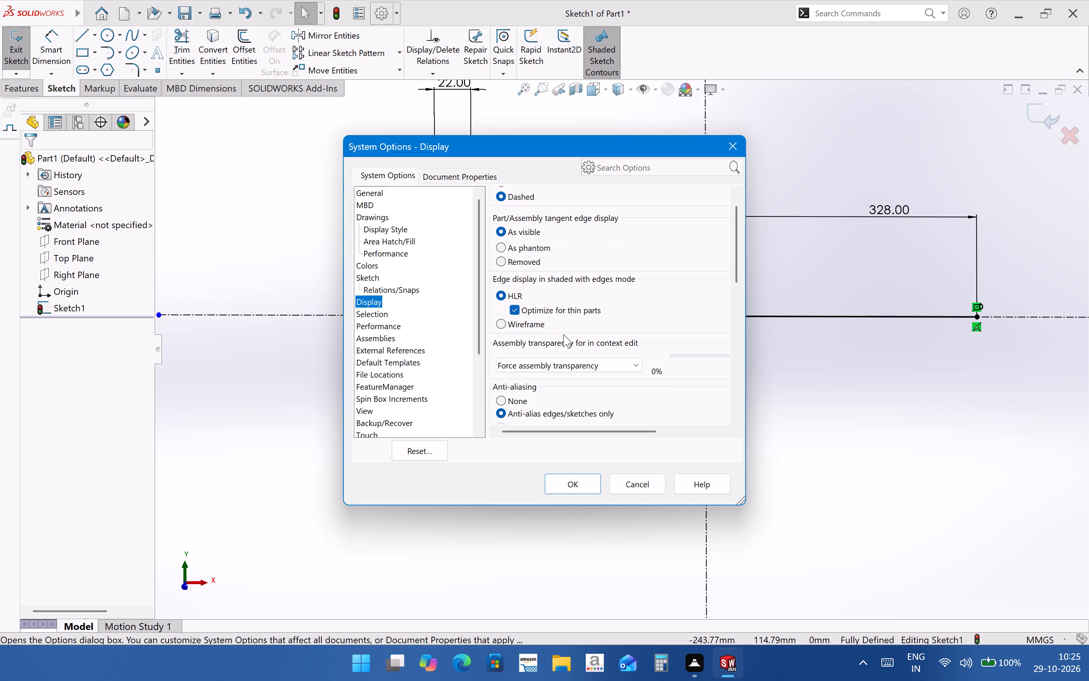
{"action": "scroll", "coordinate": [578, 387], "scroll_direction": "down", "scroll_amount": 8}
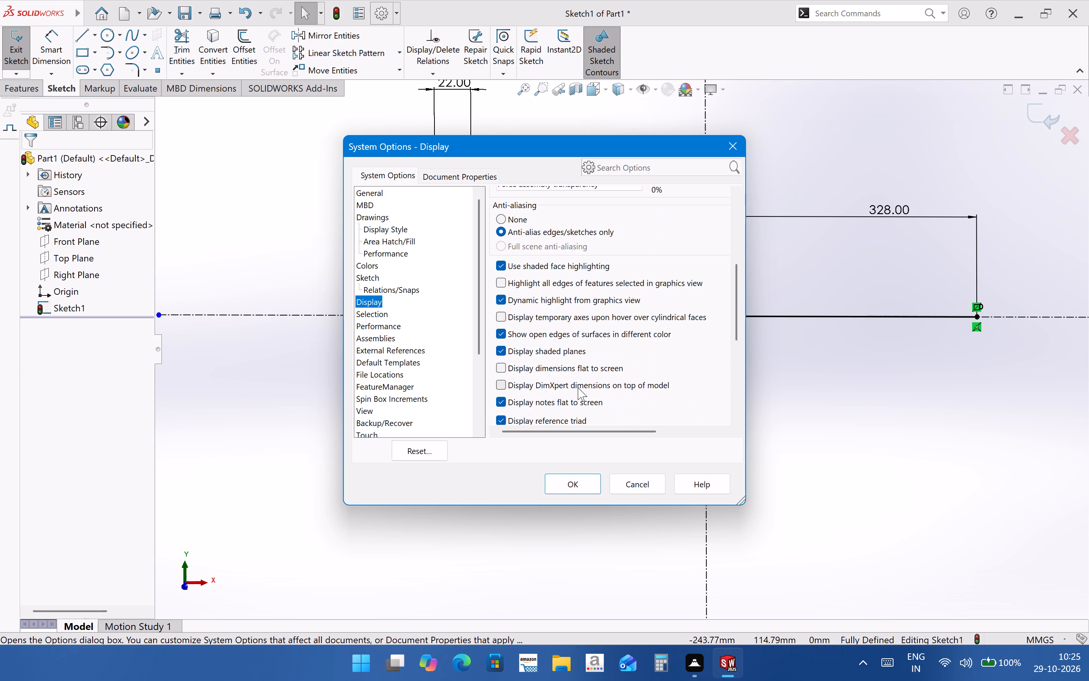
{"action": "scroll", "coordinate": [578, 387], "scroll_direction": "down", "scroll_amount": 11}
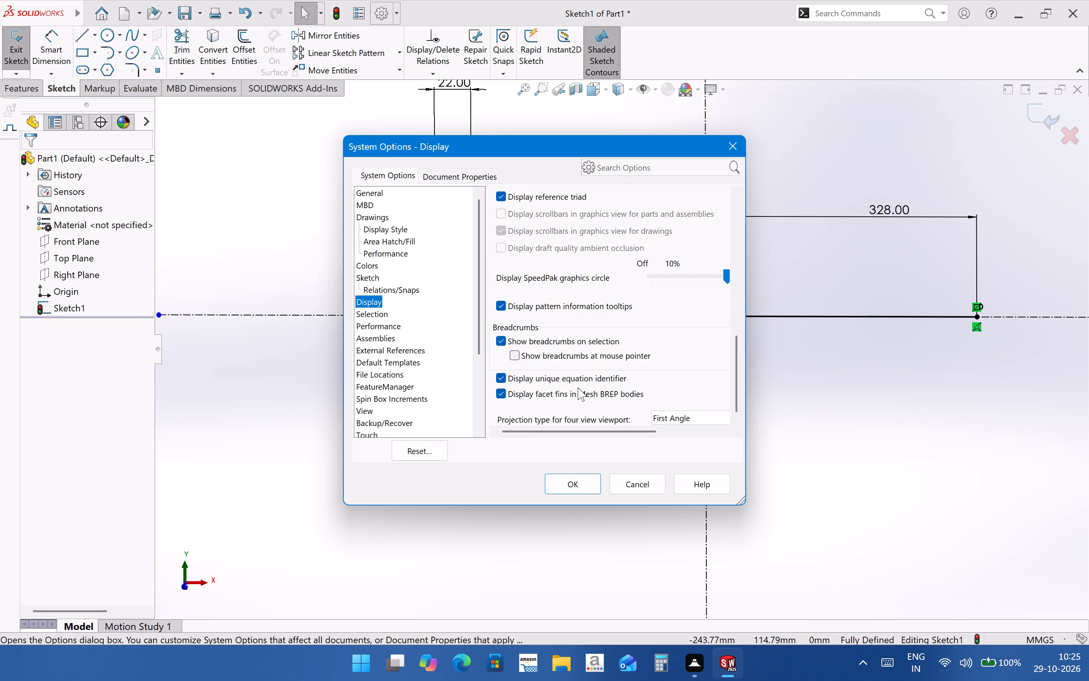
{"action": "scroll", "coordinate": [578, 387], "scroll_direction": "down", "scroll_amount": 4}
{"action": "left_click", "coordinate": [636, 481]}
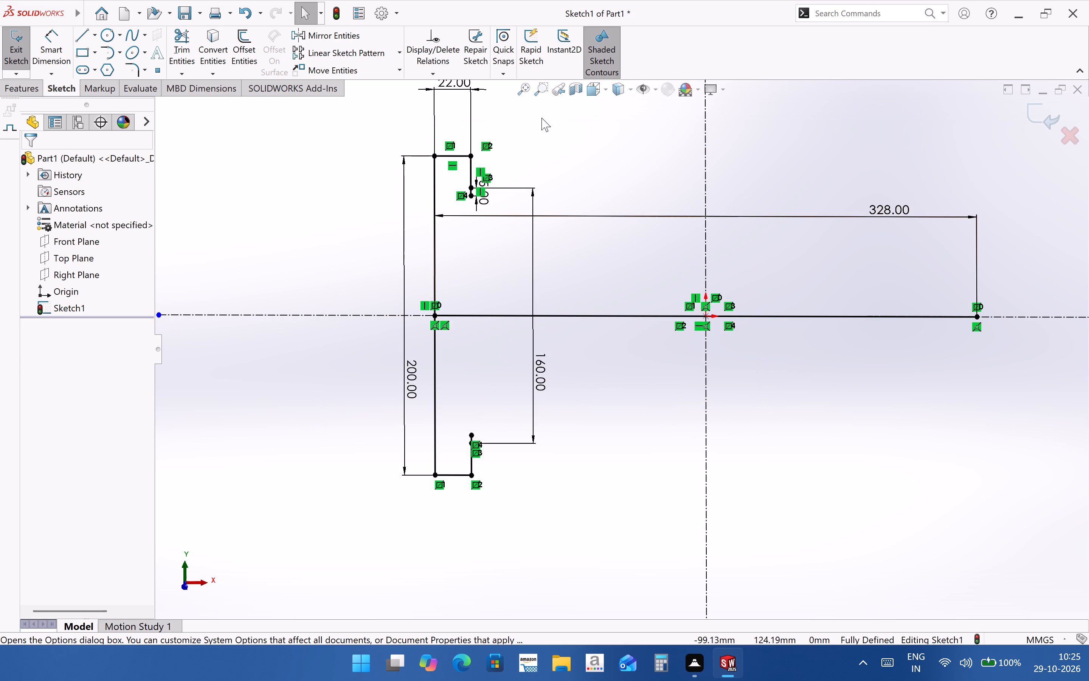
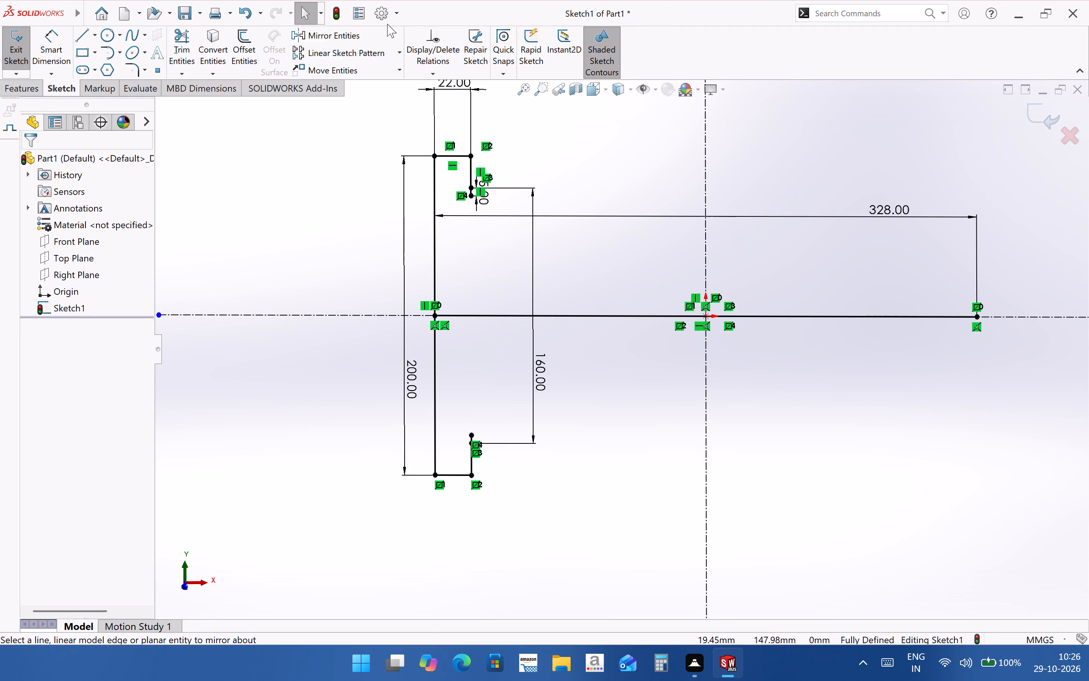
Look through the system option categories and examine the Display settings for edges, transparency and anti-aliasing.
{"action": "left_click", "coordinate": [379, 13]}
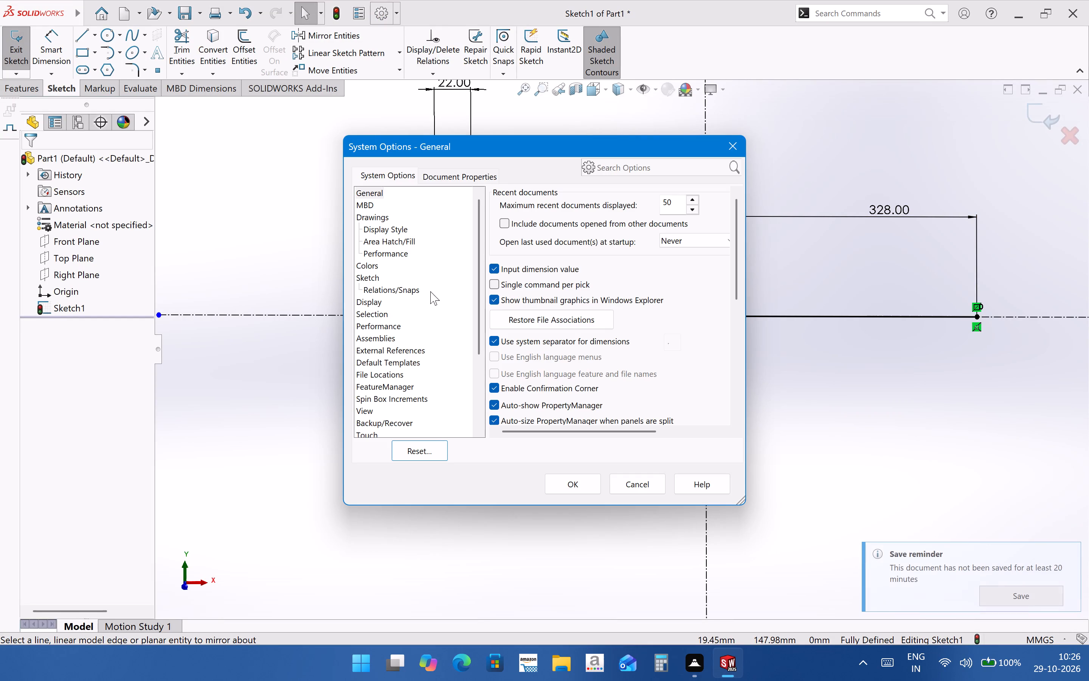
{"action": "scroll", "coordinate": [431, 350], "scroll_direction": "down", "scroll_amount": 2}
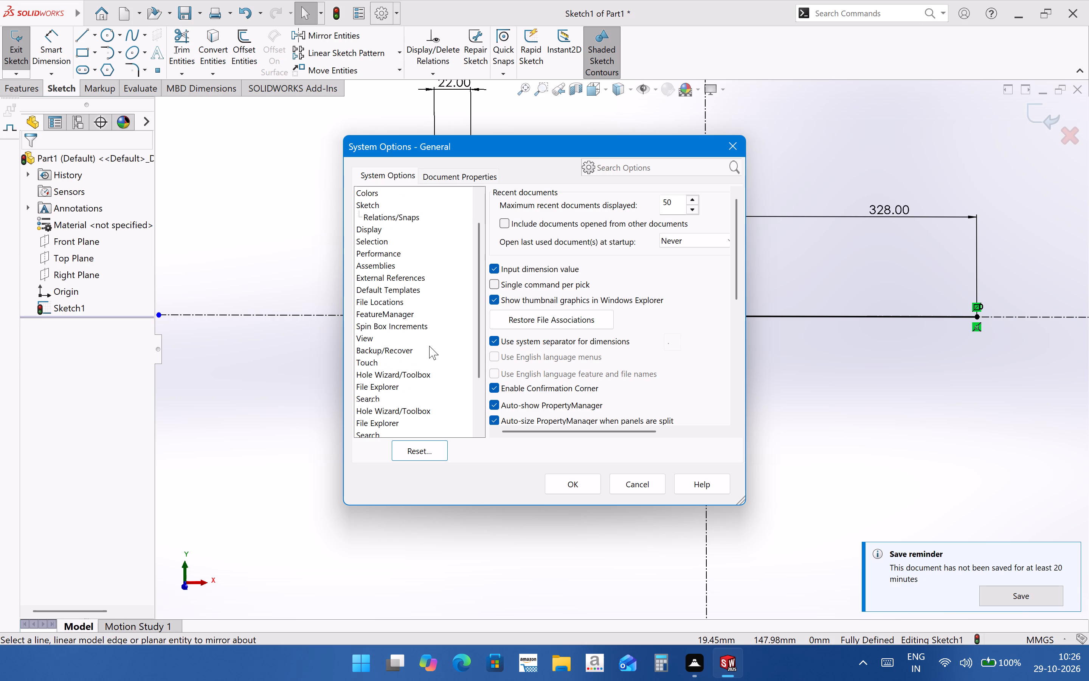
{"action": "scroll", "coordinate": [414, 304], "scroll_direction": "up", "scroll_amount": 3}
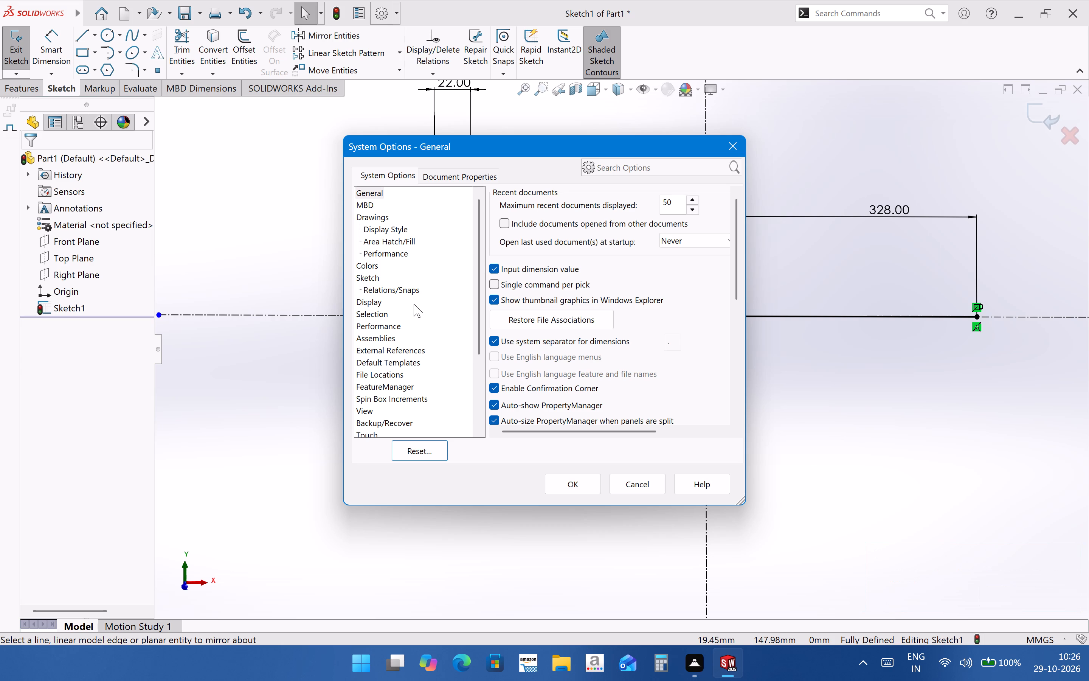
{"action": "left_click", "coordinate": [392, 322]}
{"action": "left_click", "coordinate": [382, 315]}
{"action": "left_click", "coordinate": [378, 307]}
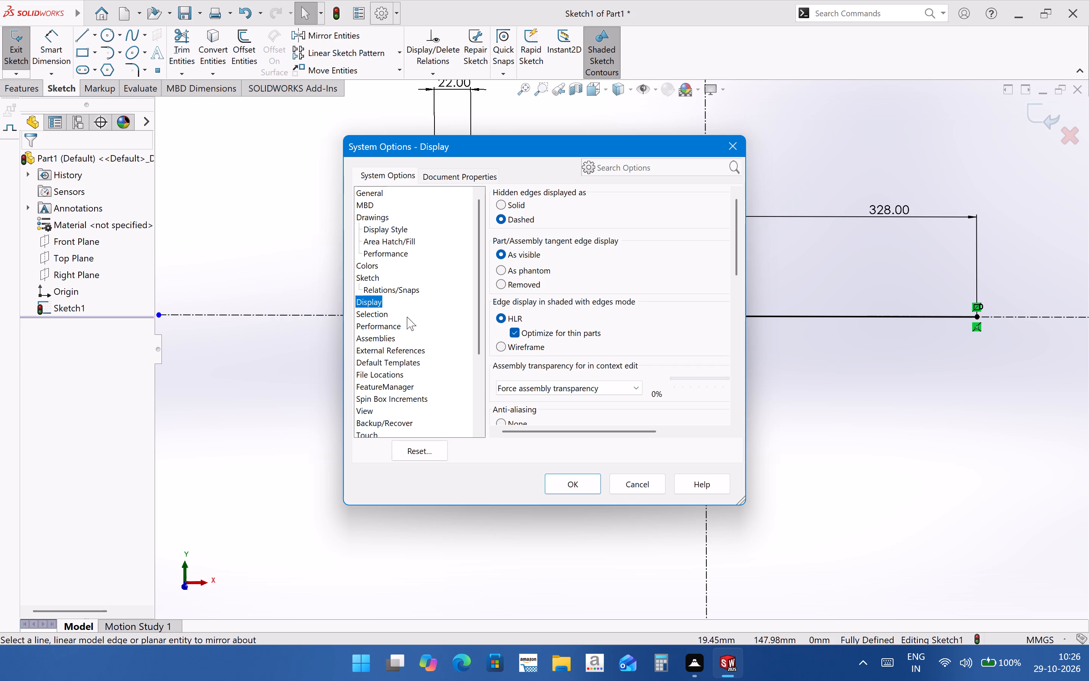
{"action": "scroll", "coordinate": [522, 348], "scroll_direction": "down", "scroll_amount": 2}
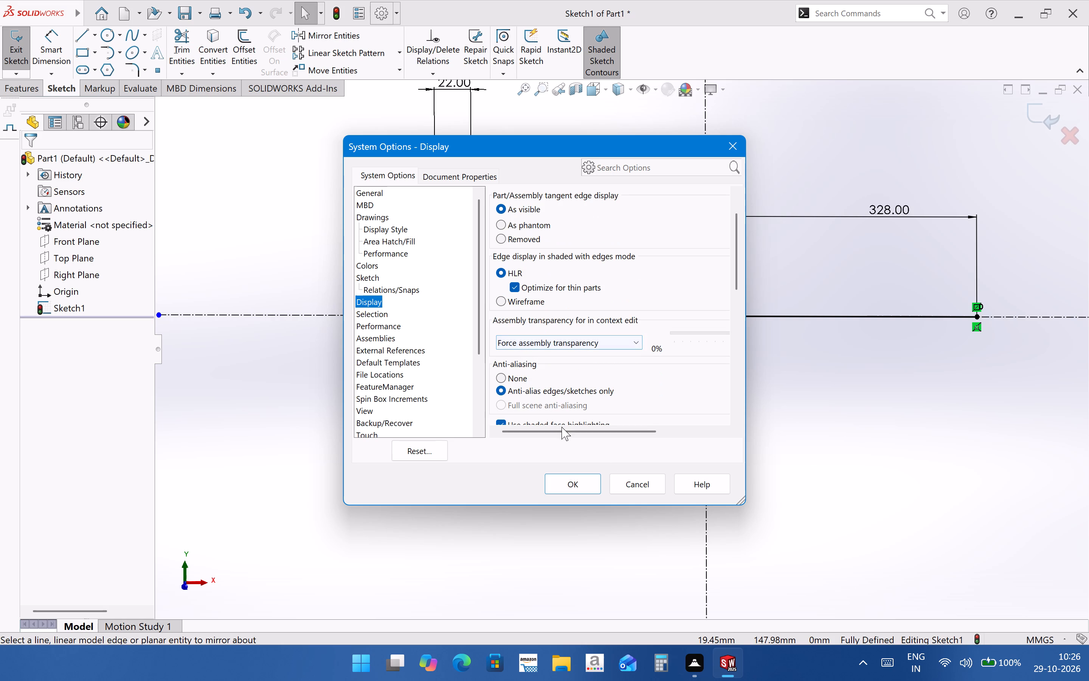
{"action": "left_click", "coordinate": [646, 477]}
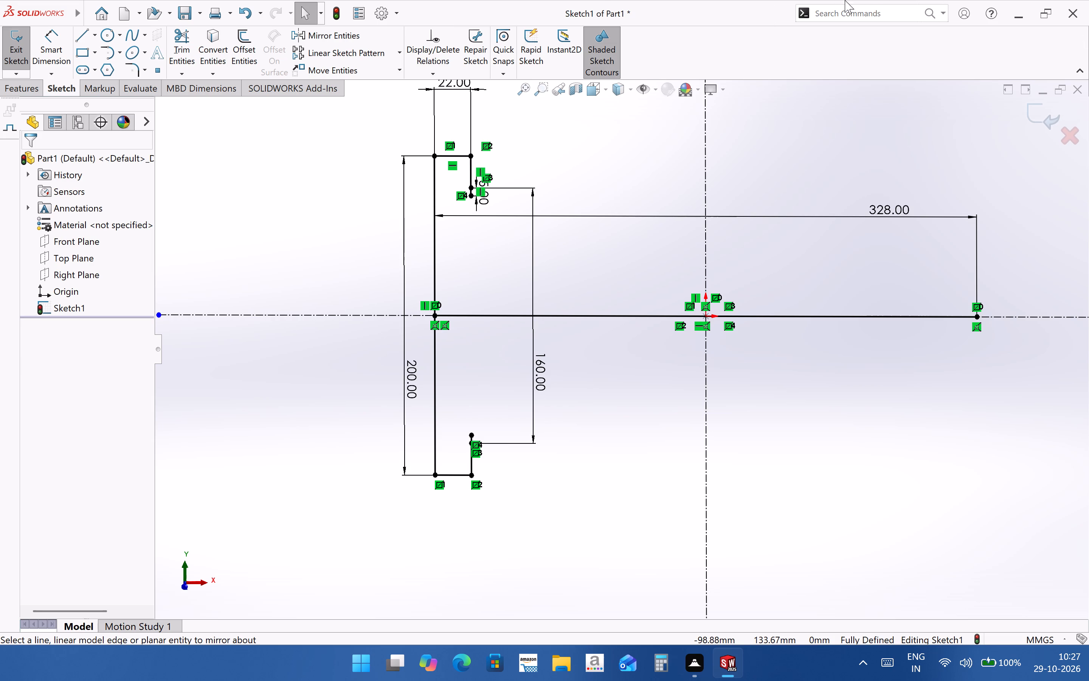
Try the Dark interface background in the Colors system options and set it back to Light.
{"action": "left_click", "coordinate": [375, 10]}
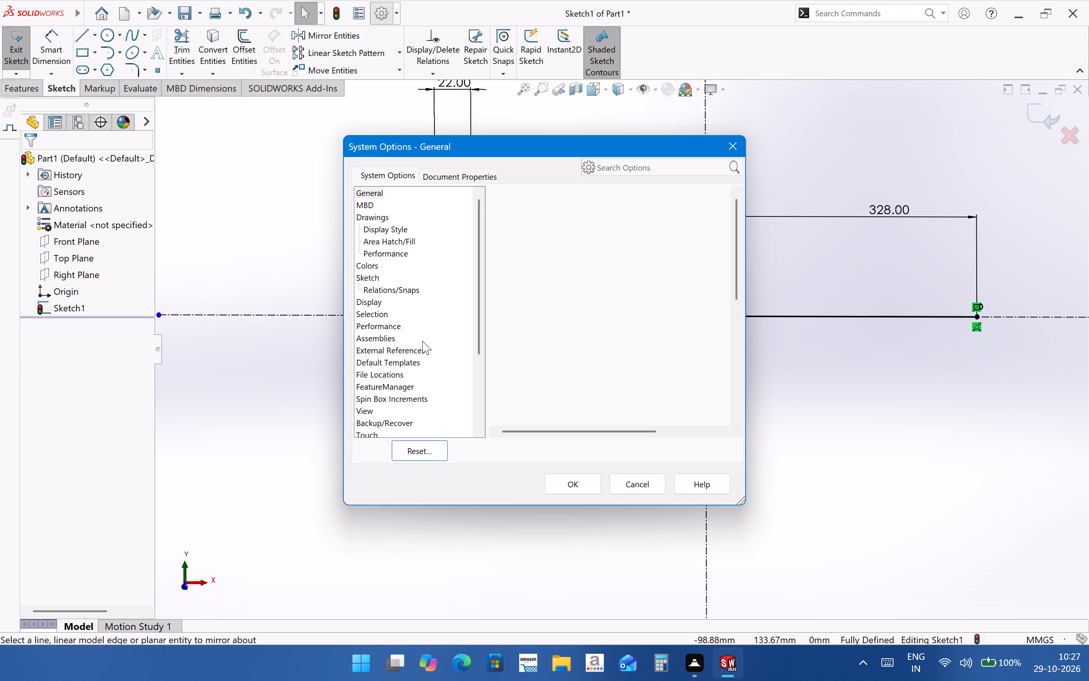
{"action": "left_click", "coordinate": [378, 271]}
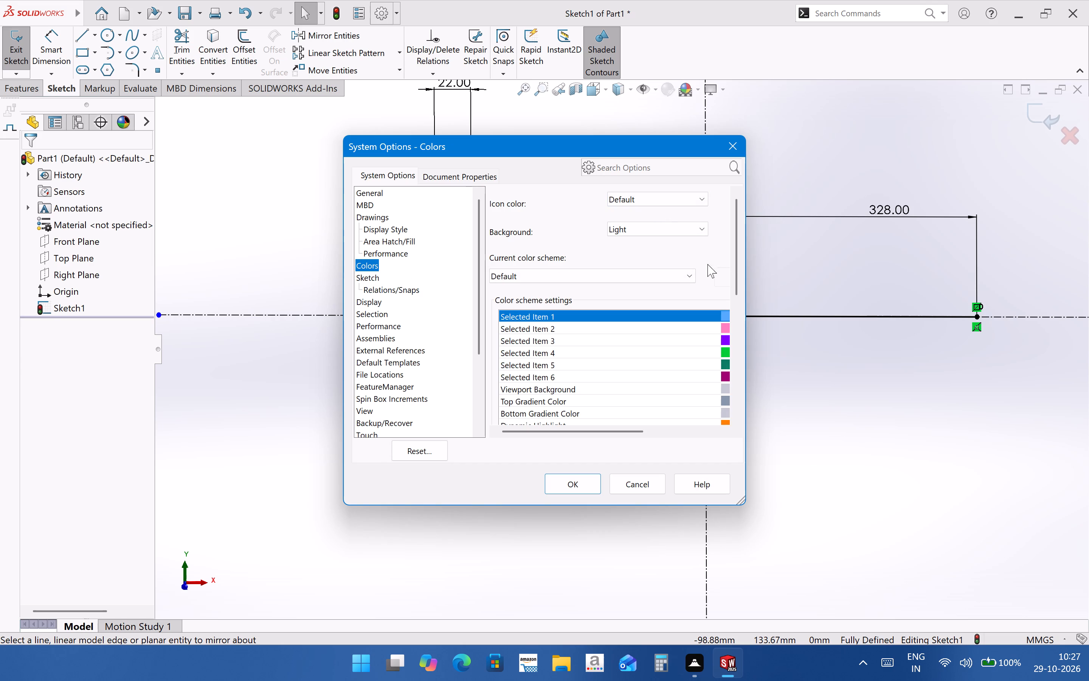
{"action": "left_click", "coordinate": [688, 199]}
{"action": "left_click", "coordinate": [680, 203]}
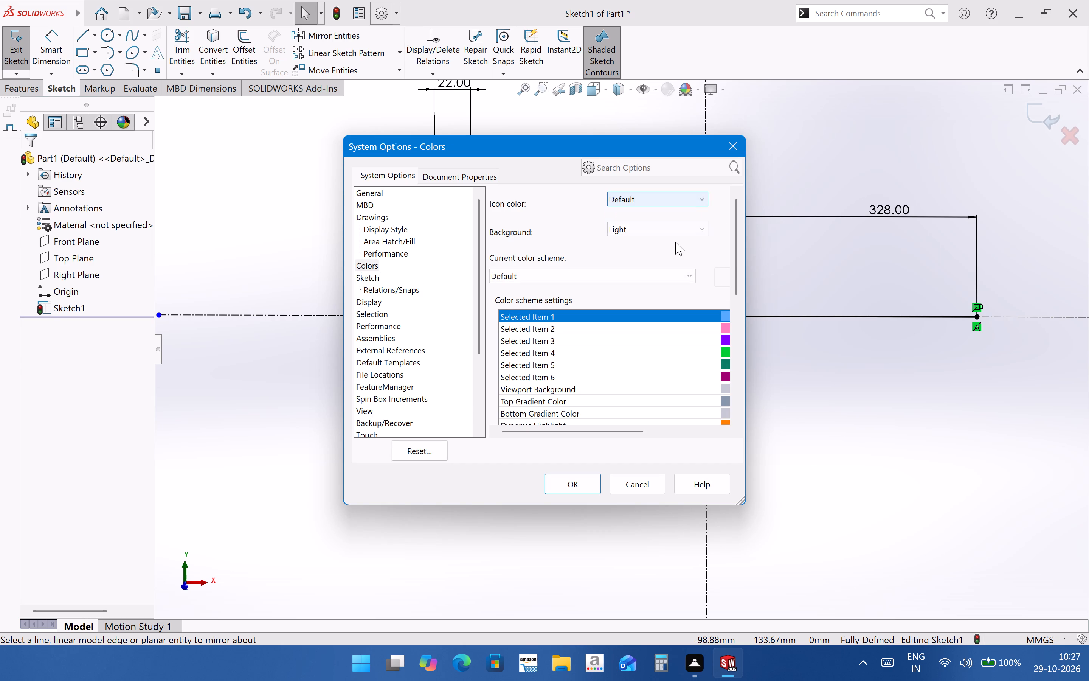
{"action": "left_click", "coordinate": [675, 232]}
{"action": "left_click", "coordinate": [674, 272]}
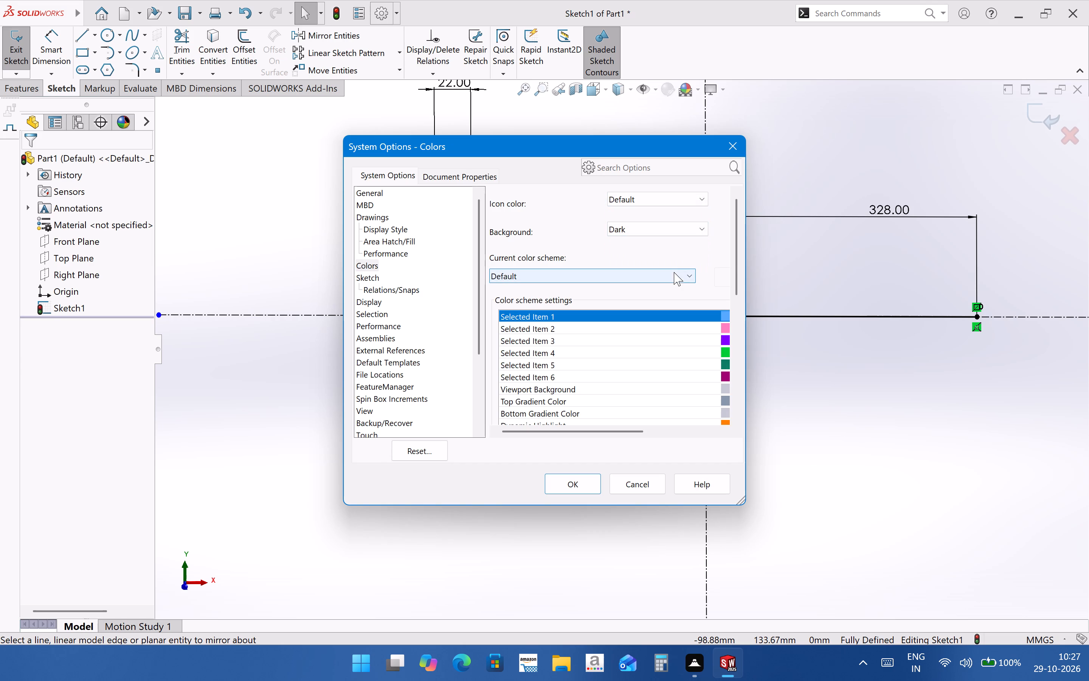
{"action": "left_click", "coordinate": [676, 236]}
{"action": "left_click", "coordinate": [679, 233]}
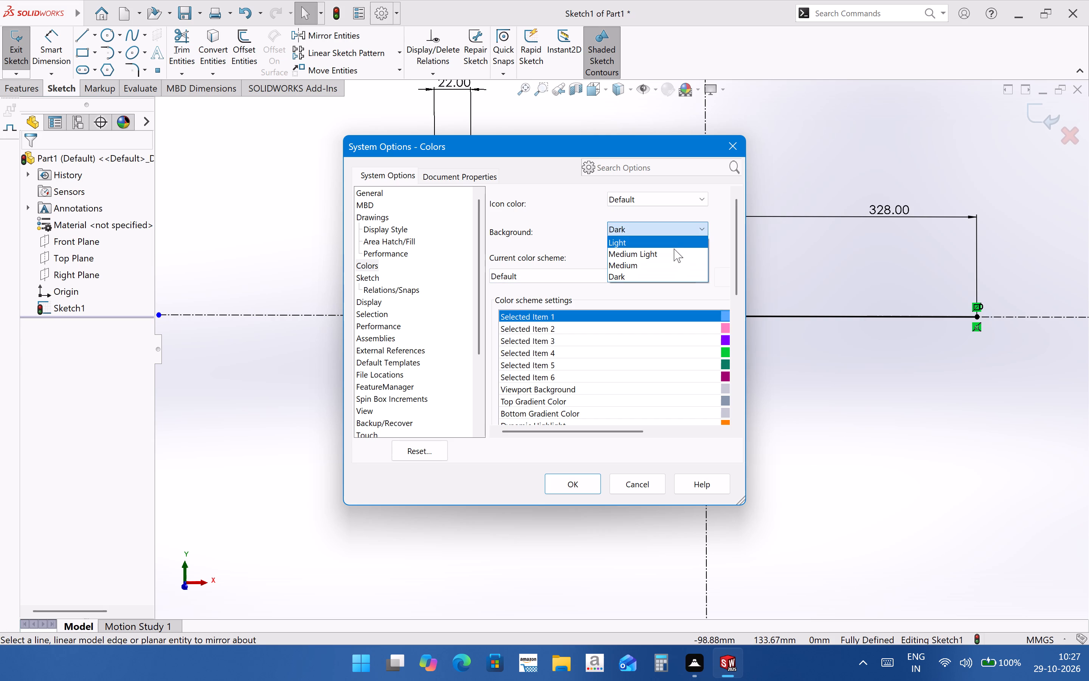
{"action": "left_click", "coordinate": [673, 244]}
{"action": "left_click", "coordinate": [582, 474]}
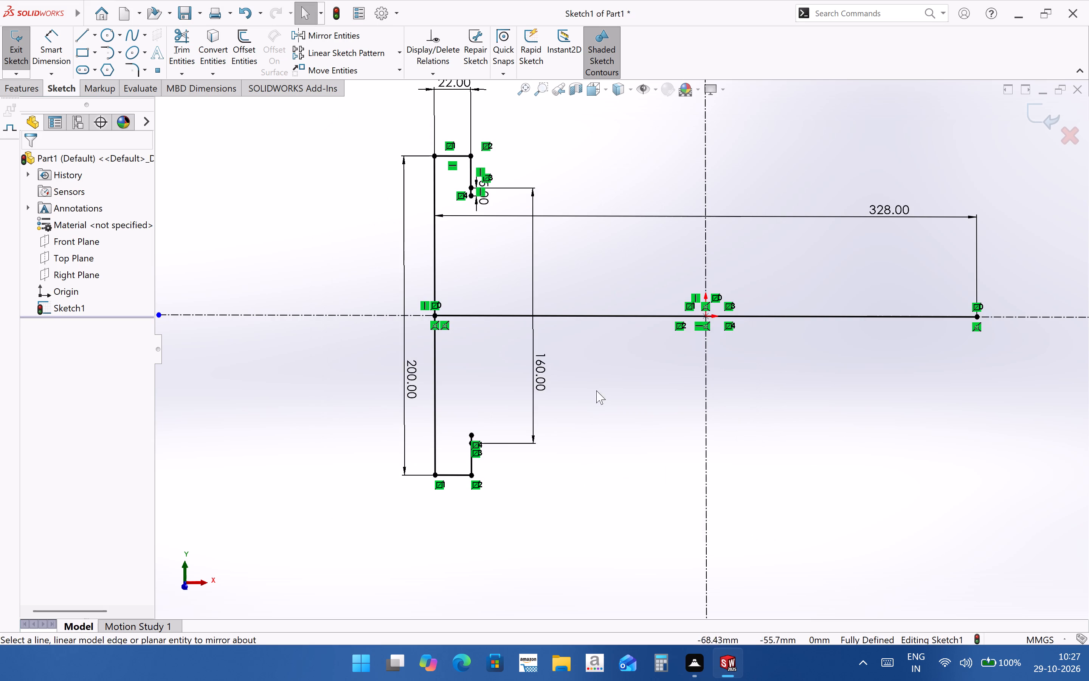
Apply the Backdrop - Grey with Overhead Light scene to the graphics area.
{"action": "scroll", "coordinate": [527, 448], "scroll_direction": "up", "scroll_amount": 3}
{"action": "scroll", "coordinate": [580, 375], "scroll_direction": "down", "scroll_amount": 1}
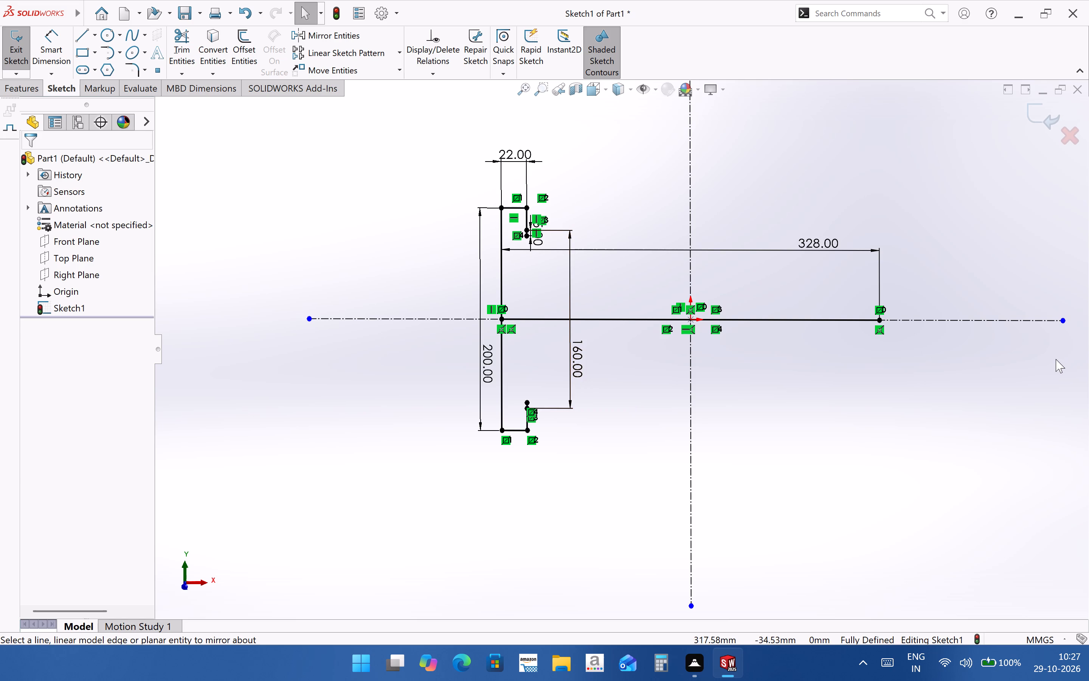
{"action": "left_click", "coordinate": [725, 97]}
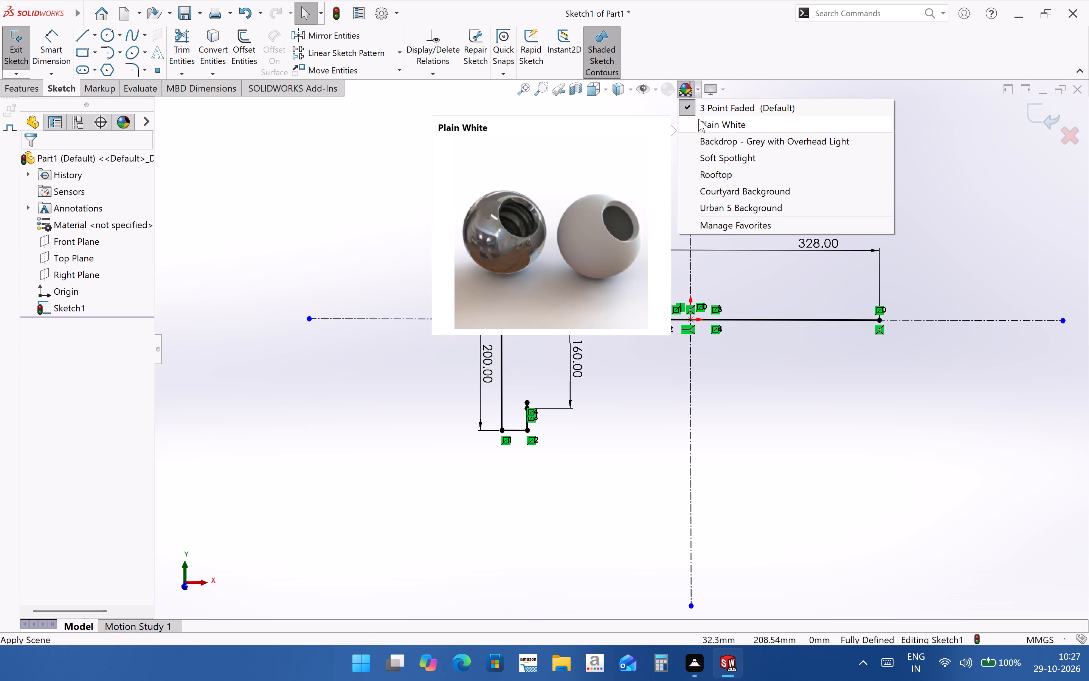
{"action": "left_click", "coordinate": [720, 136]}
Apply the Plain White scene to the graphics area.
{"action": "left_click", "coordinate": [699, 90]}
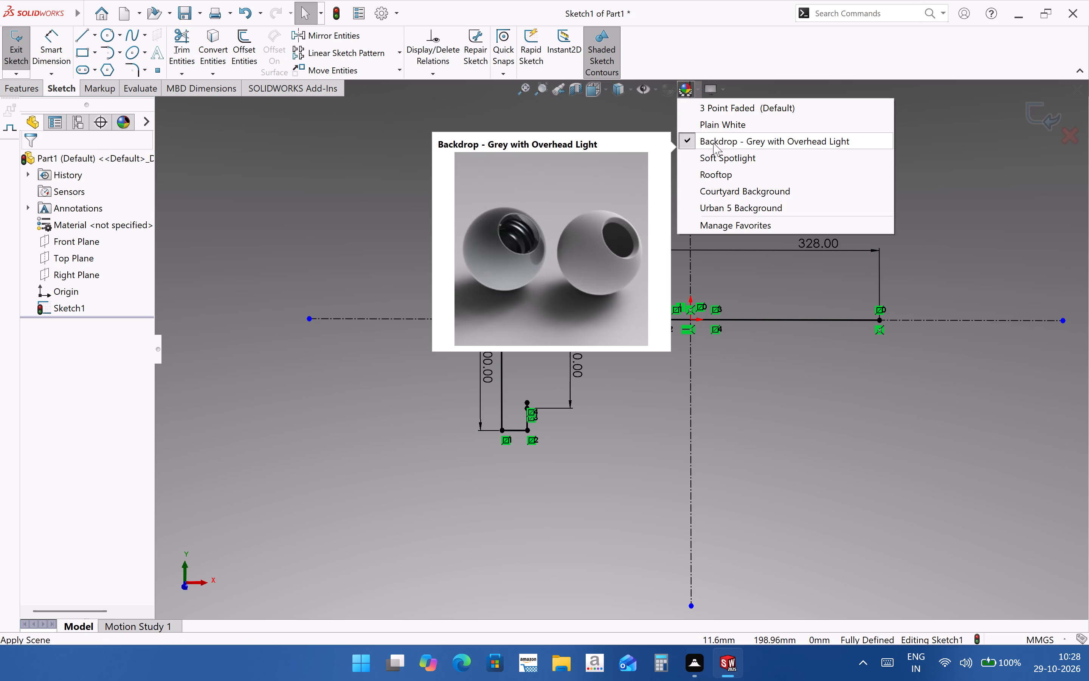
{"action": "left_click", "coordinate": [703, 121]}
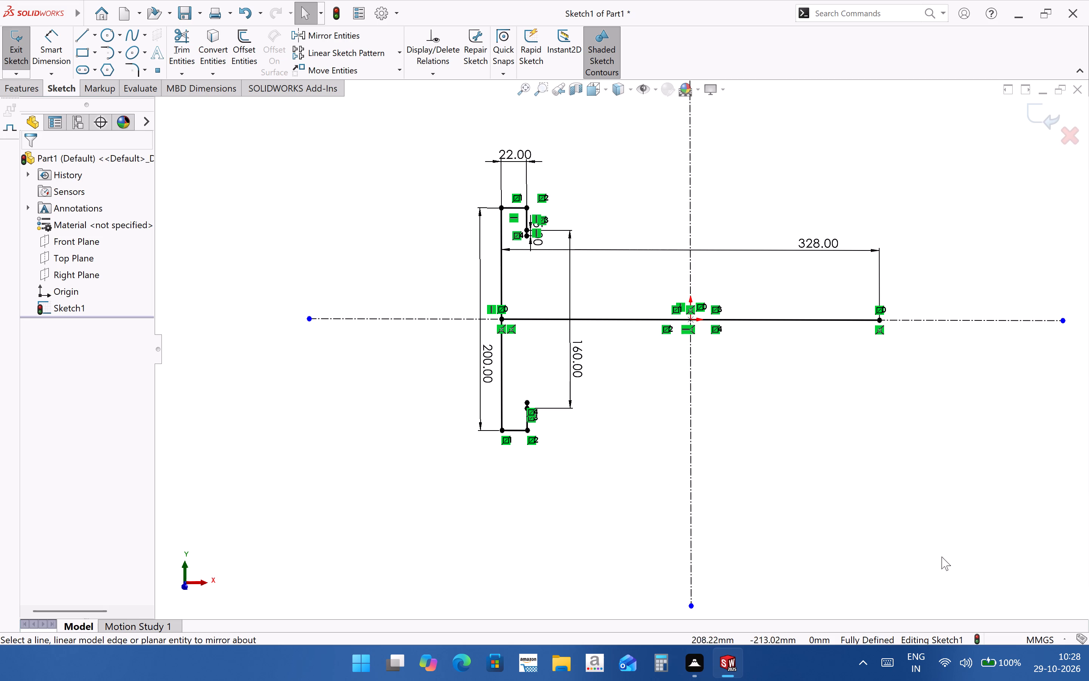
Sketch an inclined line about 108 mm long, rising toward the vertical centerline from the lower end of the upper 5 mm segment.
{"action": "scroll", "coordinate": [615, 394], "scroll_direction": "up", "scroll_amount": 2}
{"action": "scroll", "coordinate": [700, 337], "scroll_direction": "down", "scroll_amount": 3}
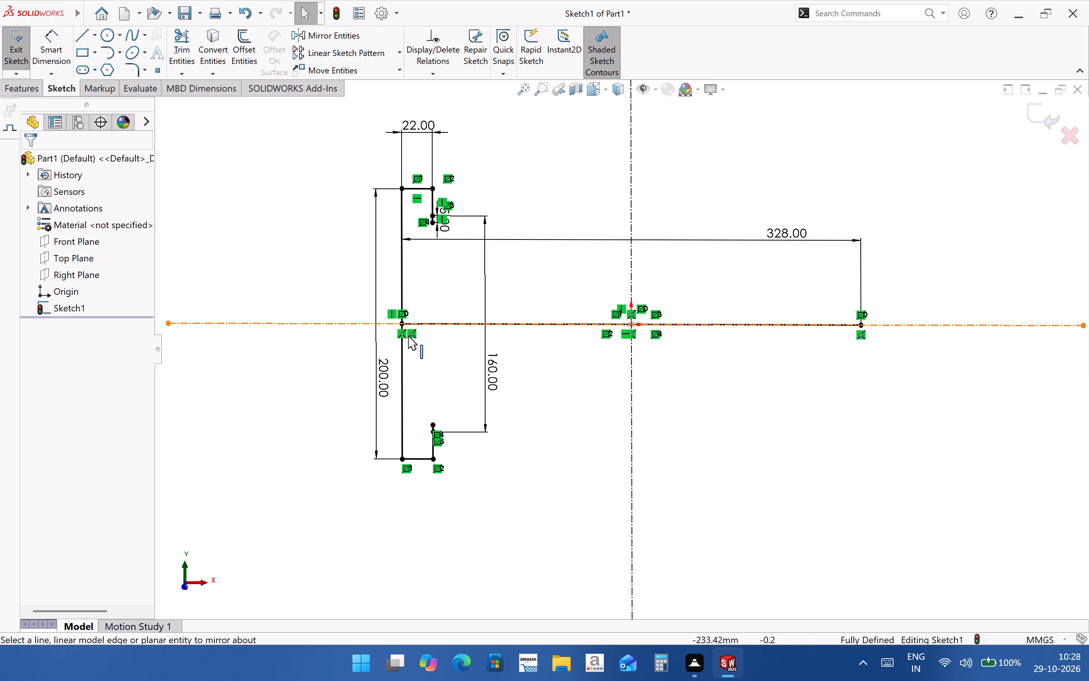
{"action": "scroll", "coordinate": [466, 230], "scroll_direction": "down", "scroll_amount": 2}
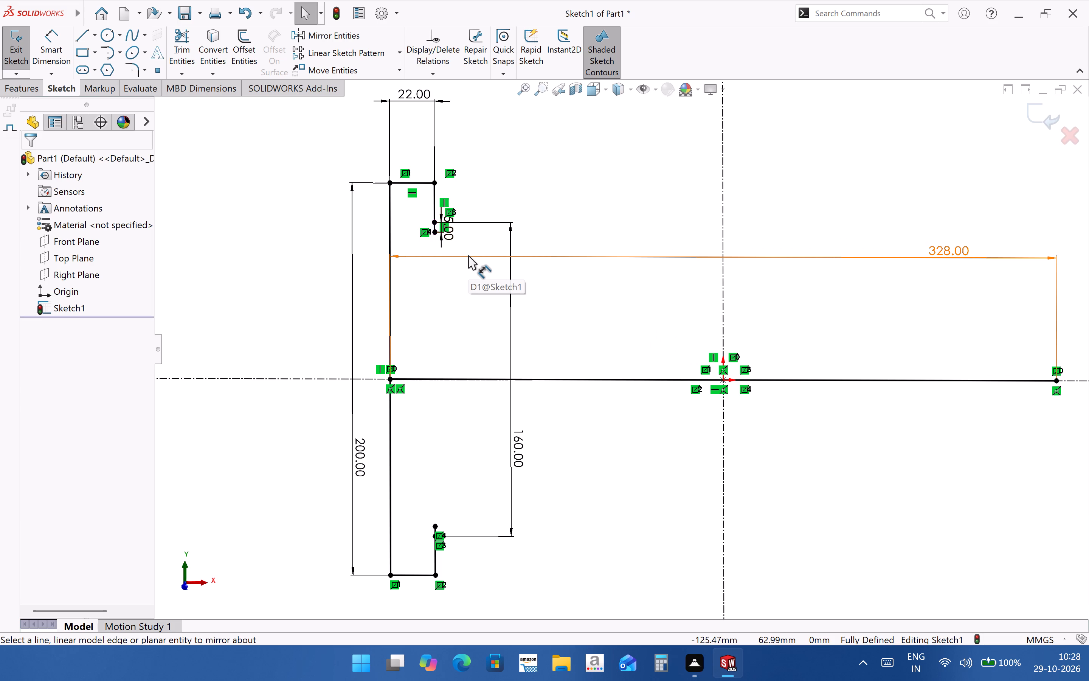
{"action": "left_click", "coordinate": [85, 28]}
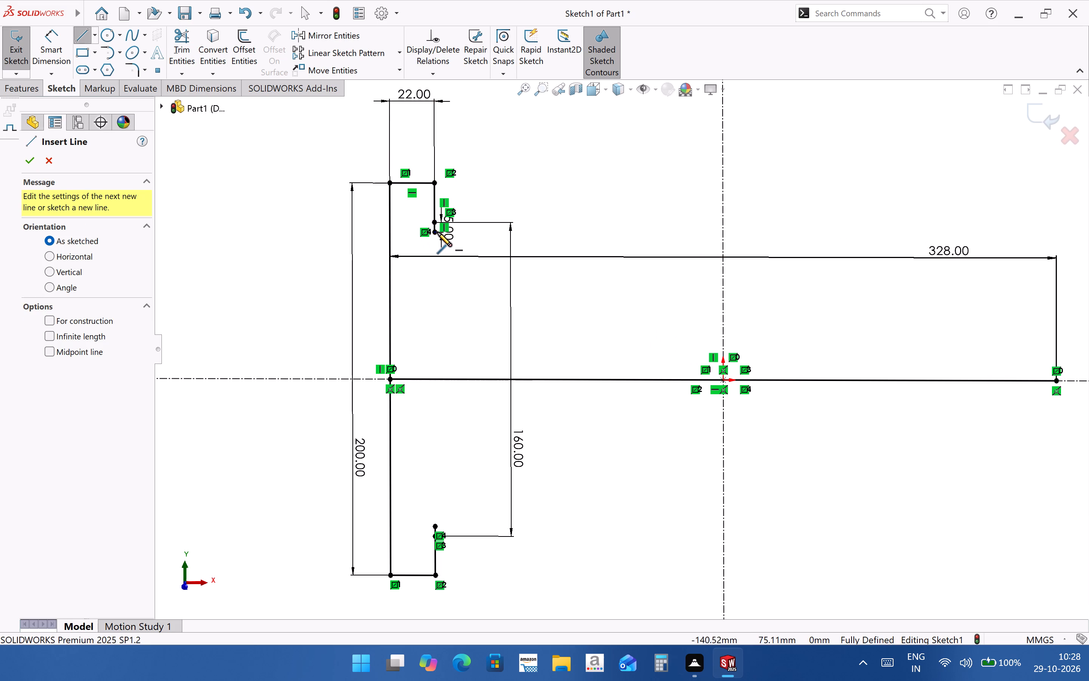
{"action": "left_click", "coordinate": [436, 232]}
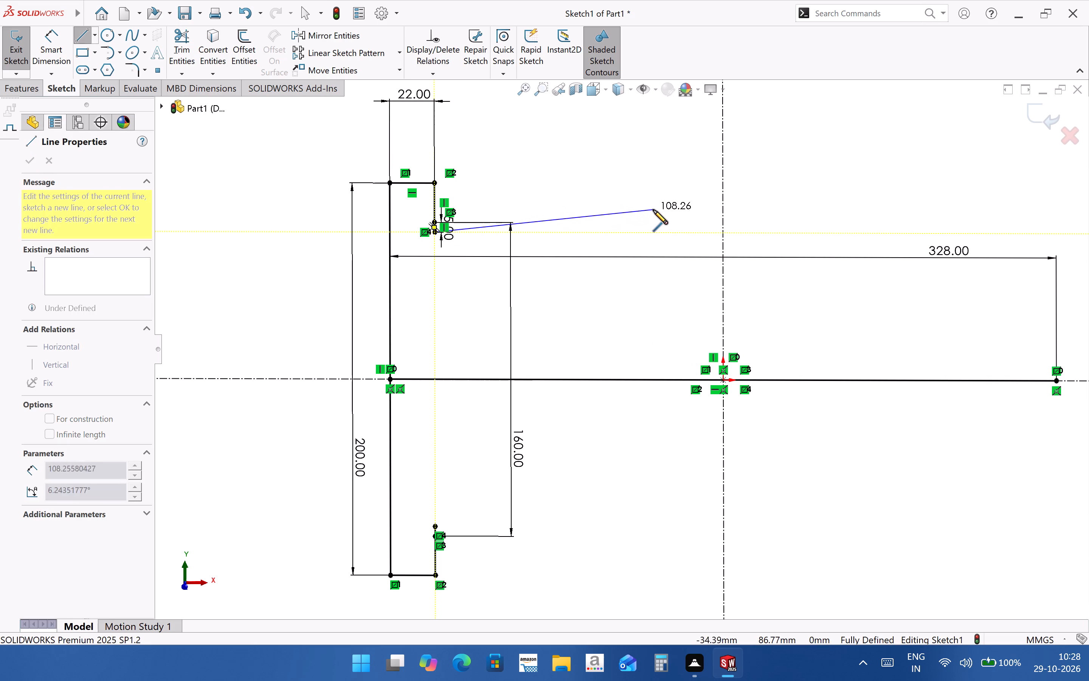
{"action": "left_click", "coordinate": [653, 210]}
{"action": "key", "text": "Escape"}
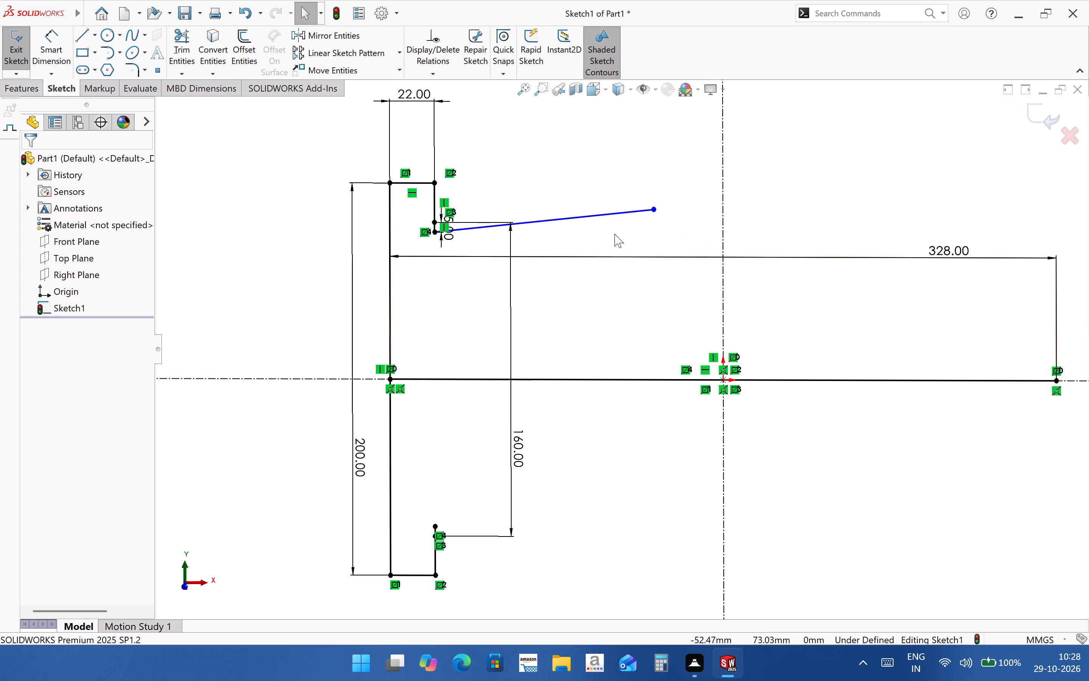
Dimension the angle between the inclined line and the horizontal 328 mm base line to 10°.
{"action": "left_click", "coordinate": [608, 216]}
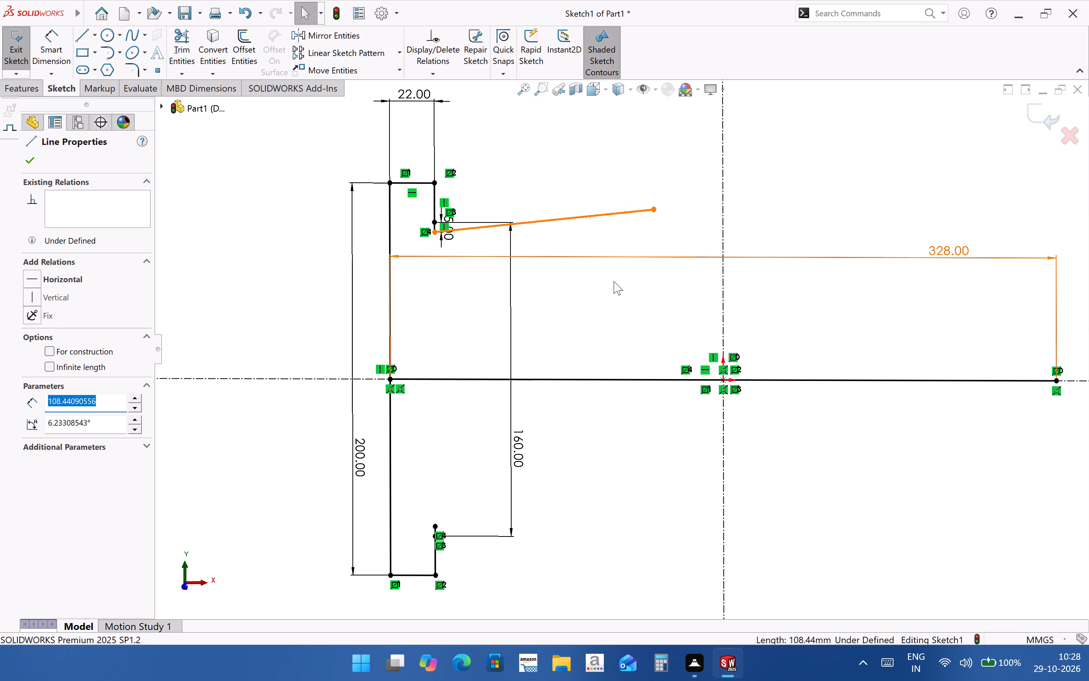
{"action": "left_click", "coordinate": [59, 38]}
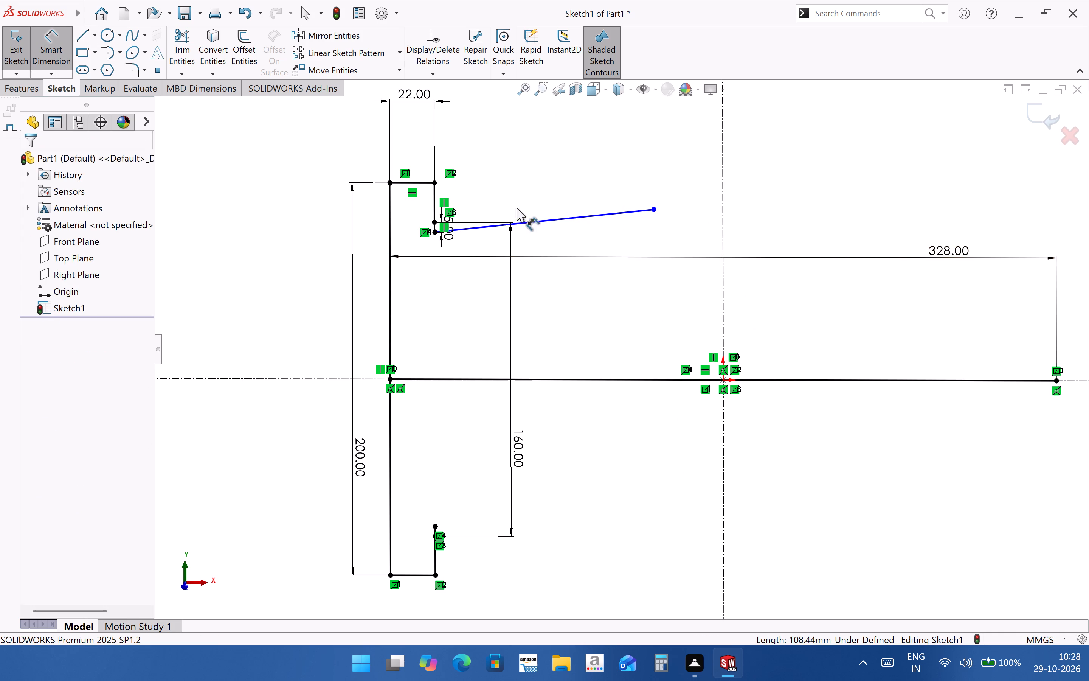
{"action": "left_click", "coordinate": [597, 216]}
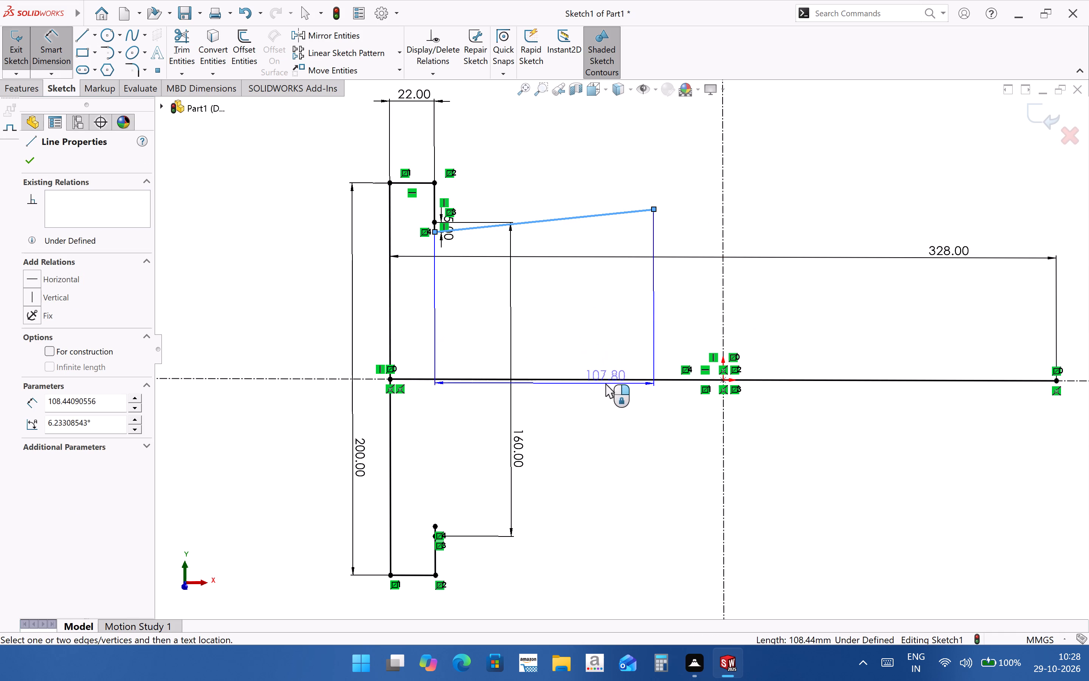
{"action": "left_click", "coordinate": [605, 380], "text": "ctrl"}
{"action": "left_click", "coordinate": [589, 335]}
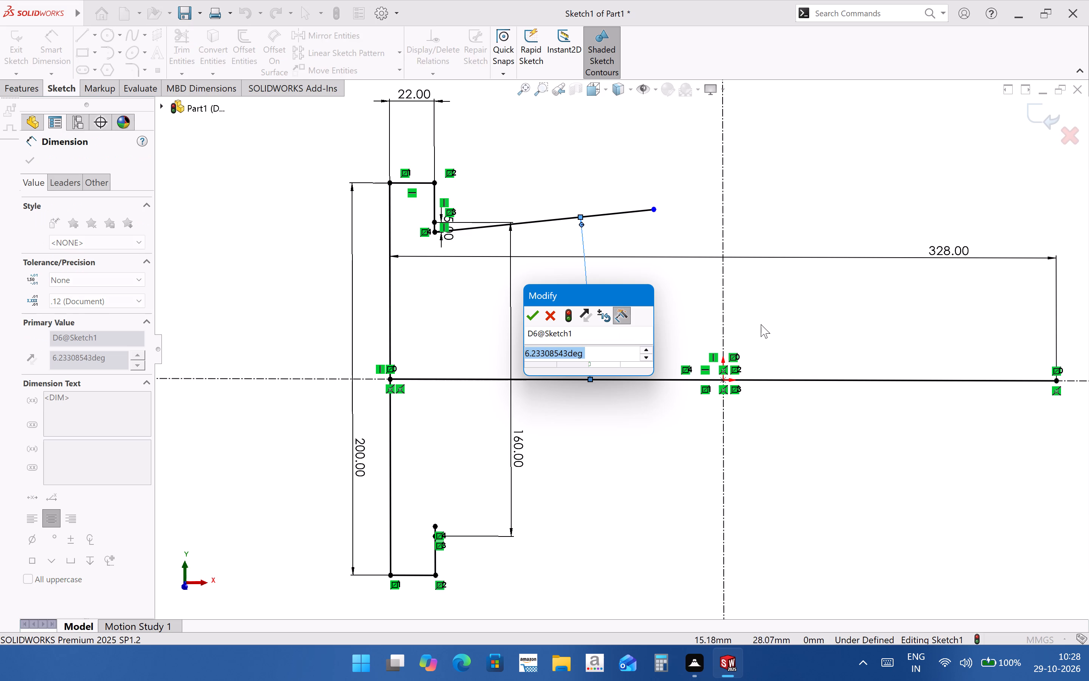
{"action": "type", "text": "10"}
{"action": "key", "text": "Return"}
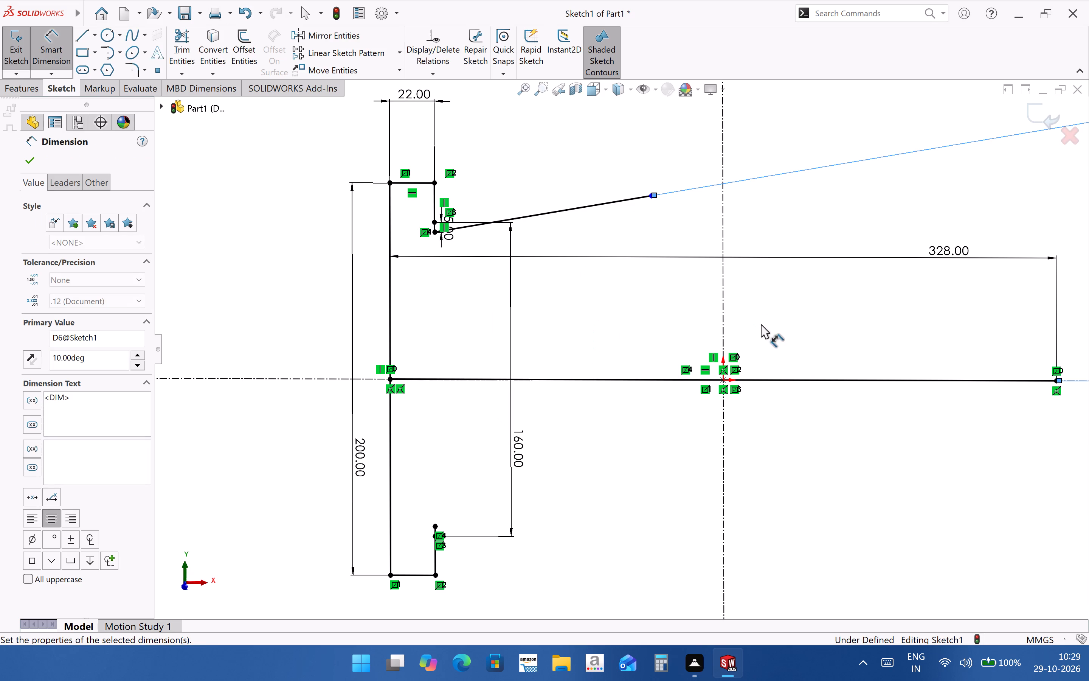
{"action": "left_click", "coordinate": [675, 468]}
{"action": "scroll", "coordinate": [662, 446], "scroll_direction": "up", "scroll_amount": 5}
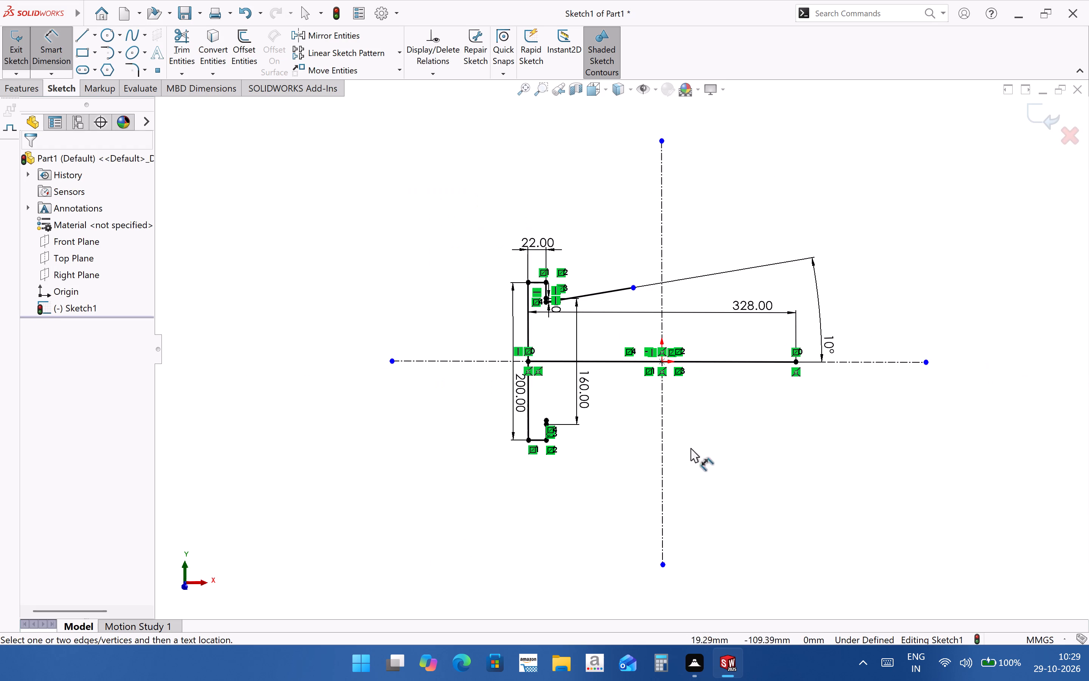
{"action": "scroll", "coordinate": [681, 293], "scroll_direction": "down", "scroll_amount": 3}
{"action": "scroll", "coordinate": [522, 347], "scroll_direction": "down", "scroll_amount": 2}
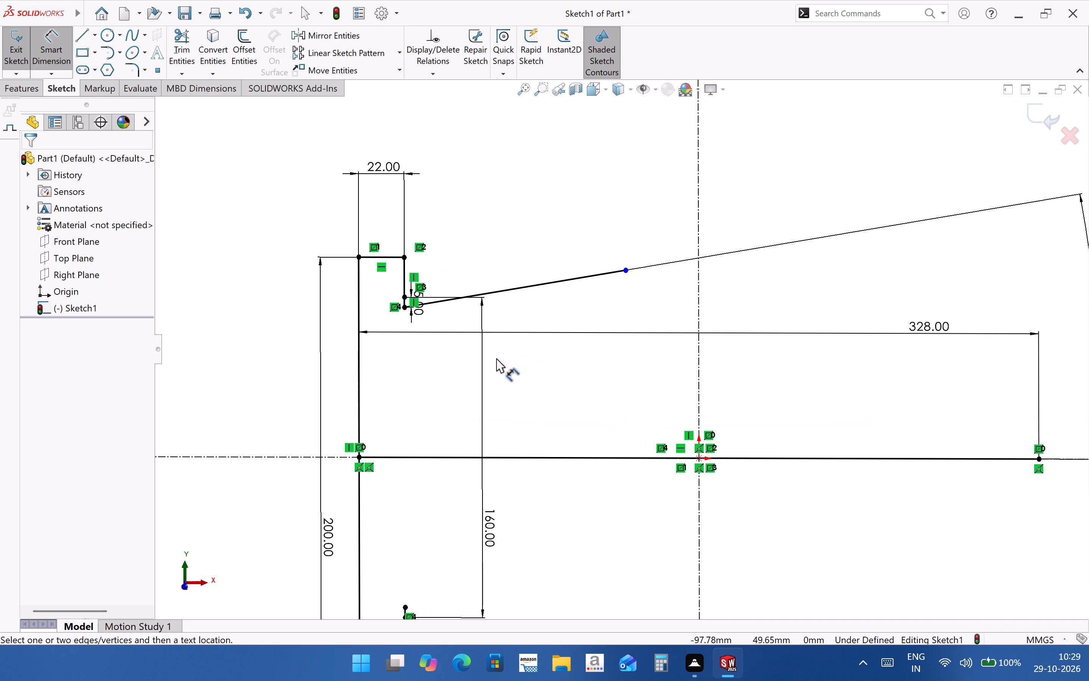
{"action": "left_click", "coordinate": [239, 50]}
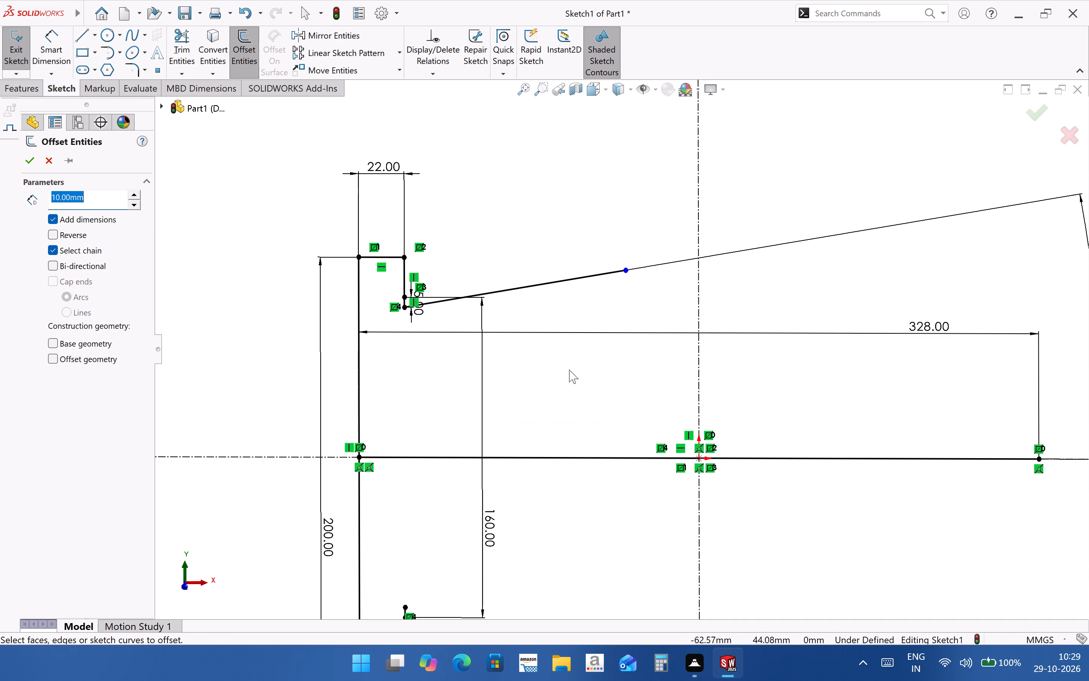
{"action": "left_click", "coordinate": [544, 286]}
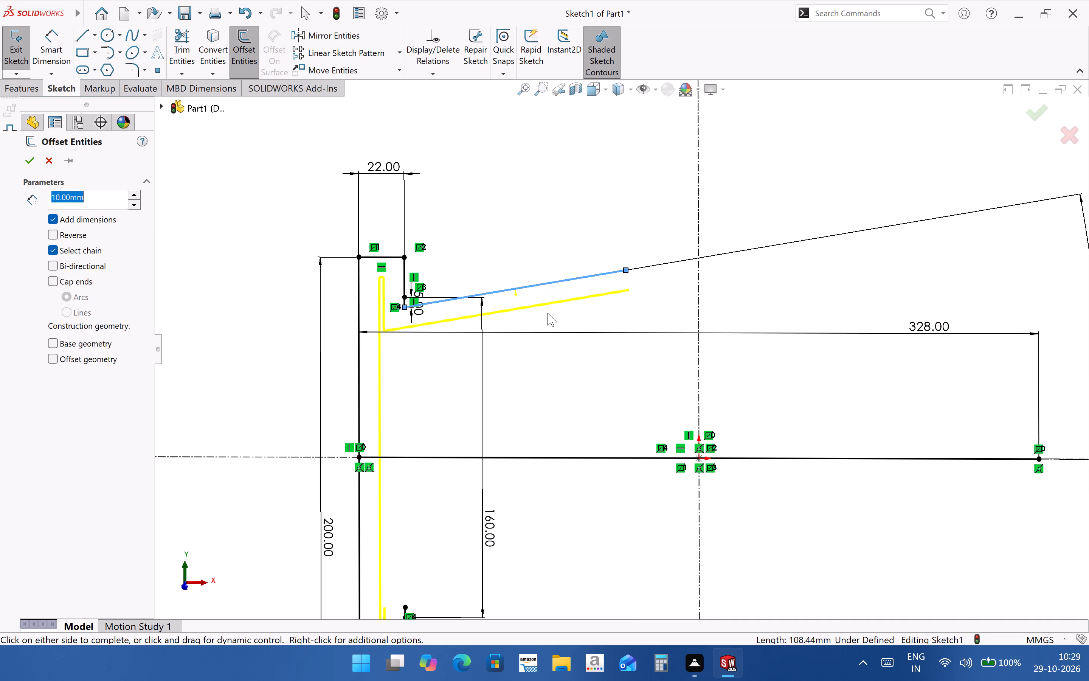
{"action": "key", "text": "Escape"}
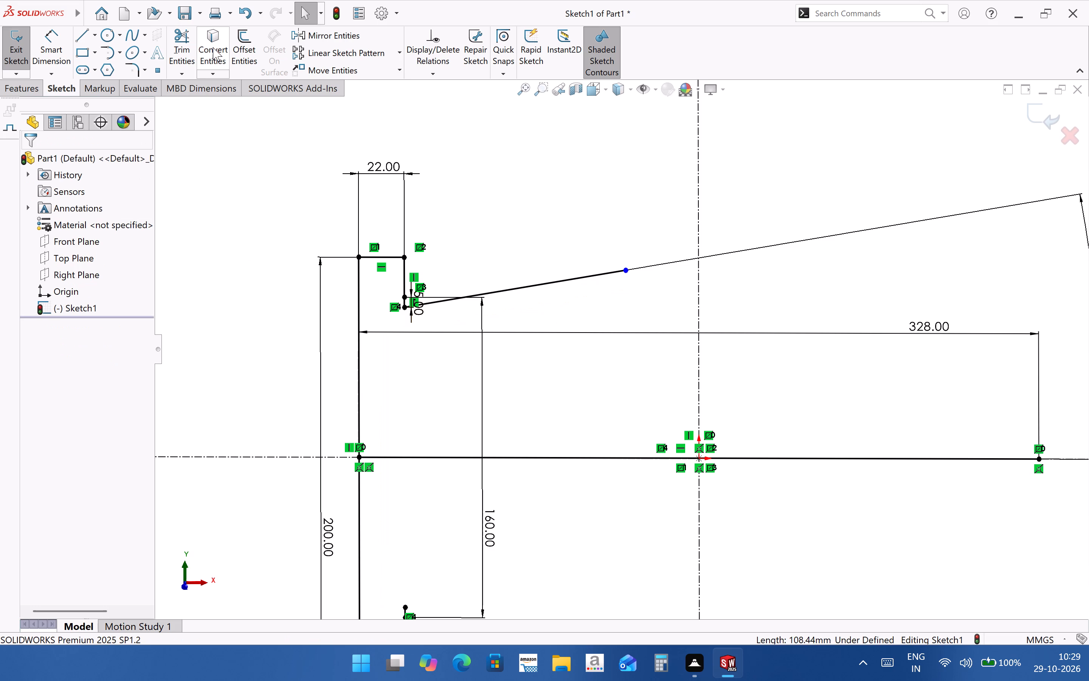
Offset the 10° inclined line and its connected chain inward by 22 mm, toward the 328 mm base line.
{"action": "left_click", "coordinate": [496, 292]}
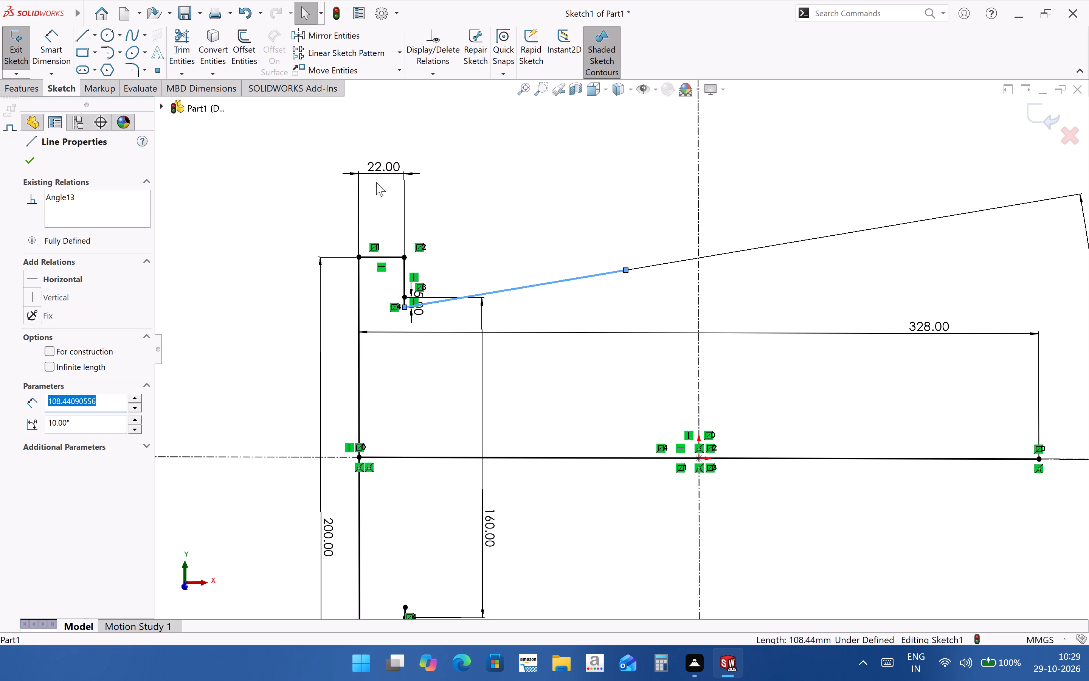
{"action": "left_click", "coordinate": [242, 53]}
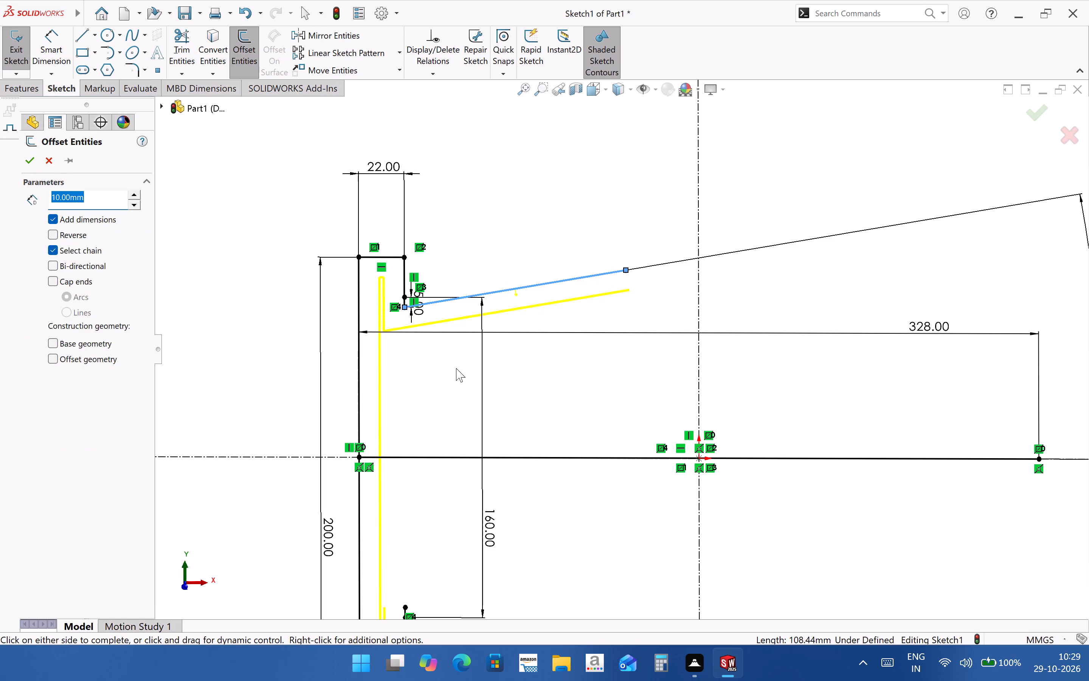
{"action": "type", "text": "22"}
{"action": "key", "text": "Return"}
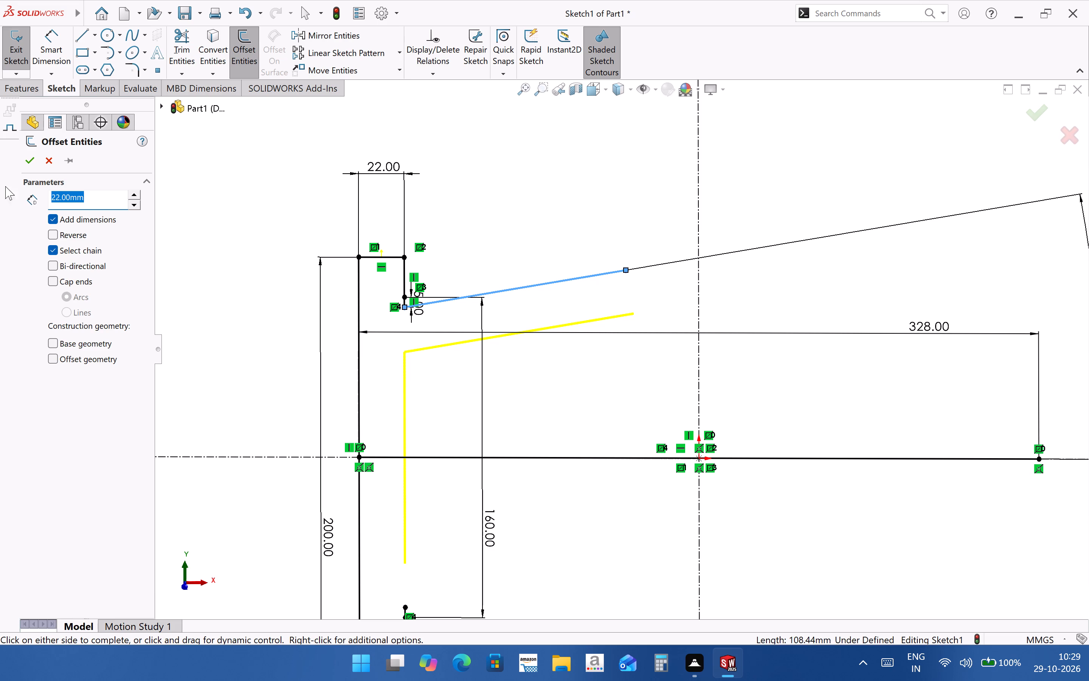
{"action": "left_click", "coordinate": [26, 155]}
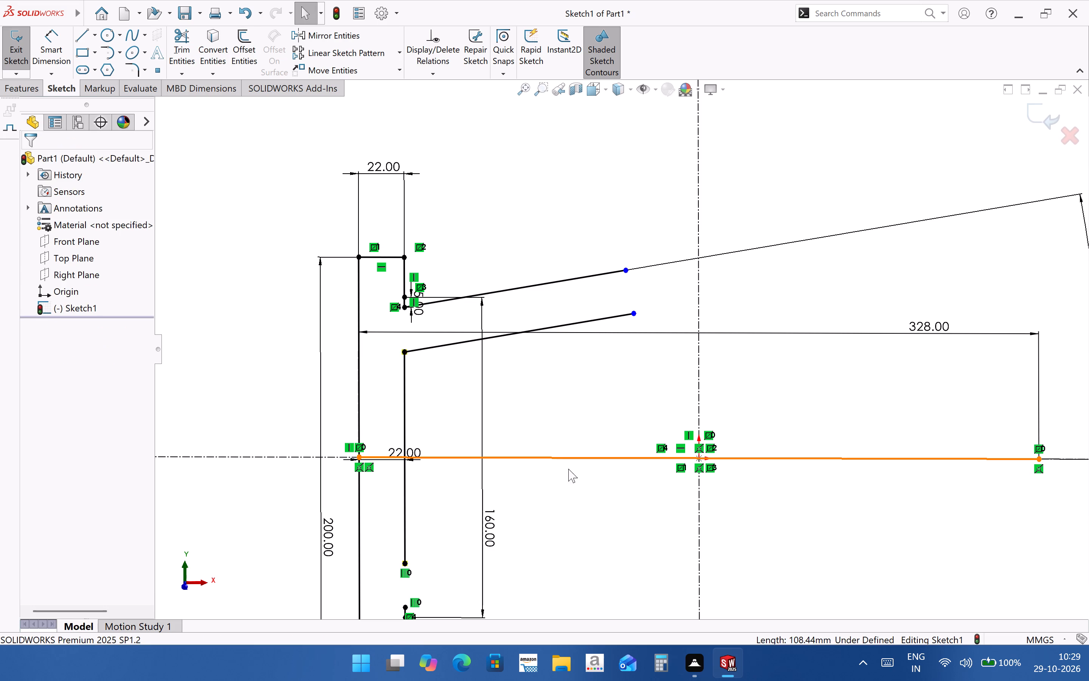
Trim away the offset's vertical line above and below the base line, keeping the offset inclined line.
{"action": "scroll", "coordinate": [383, 381], "scroll_direction": "up", "scroll_amount": 2}
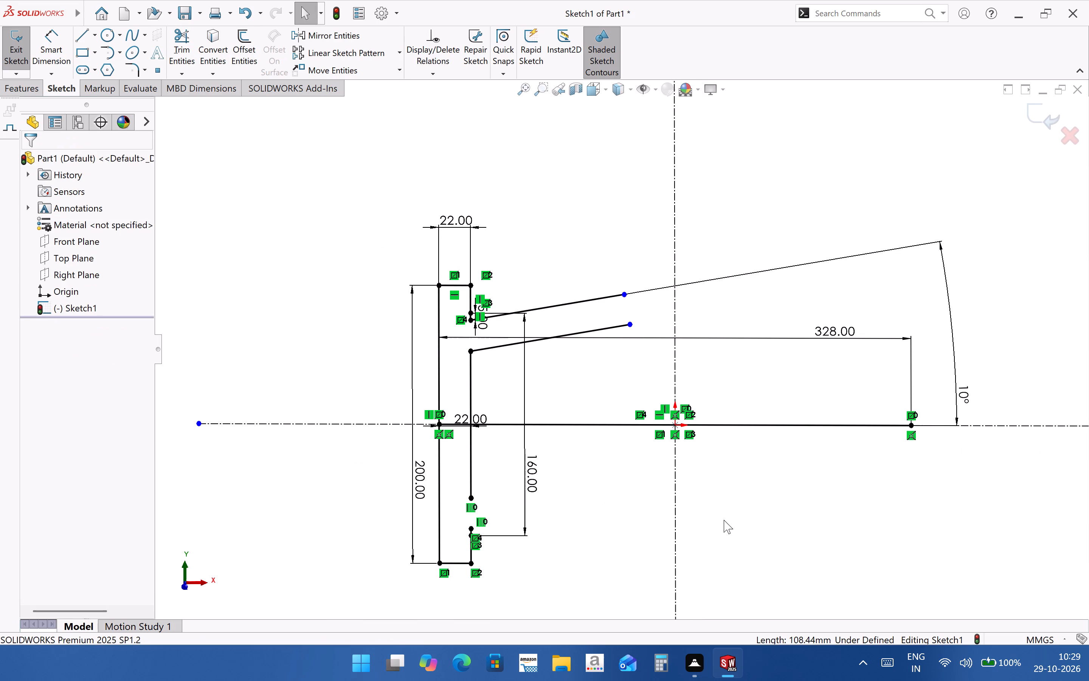
{"action": "left_click", "coordinate": [180, 49]}
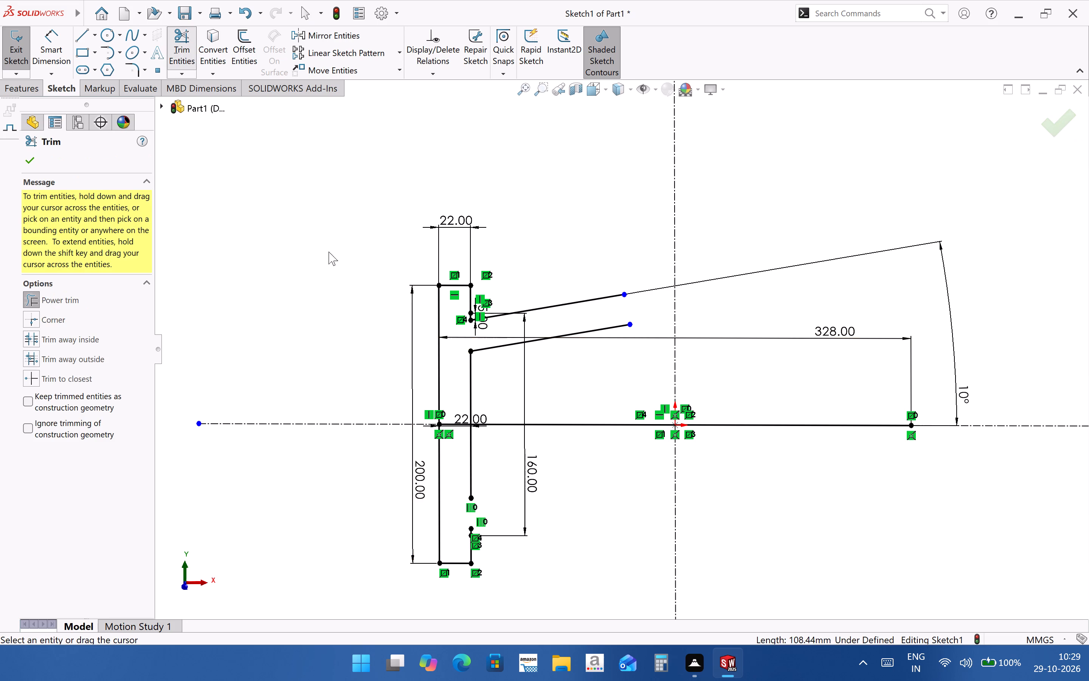
{"action": "left_click_drag", "start_coordinate": [504, 393], "coordinate": [455, 388]}
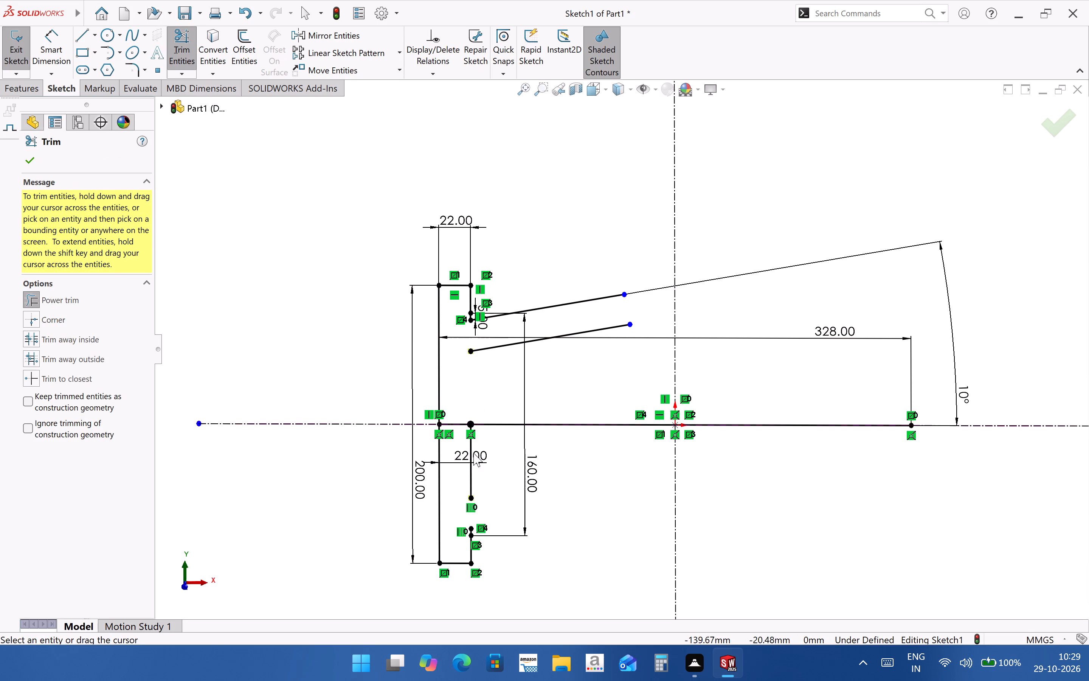
{"action": "left_click_drag", "start_coordinate": [492, 448], "coordinate": [462, 444]}
Set the offset distance between the two parallel inclined lines to 12 mm.
{"action": "scroll", "coordinate": [567, 359], "scroll_direction": "down", "scroll_amount": 2}
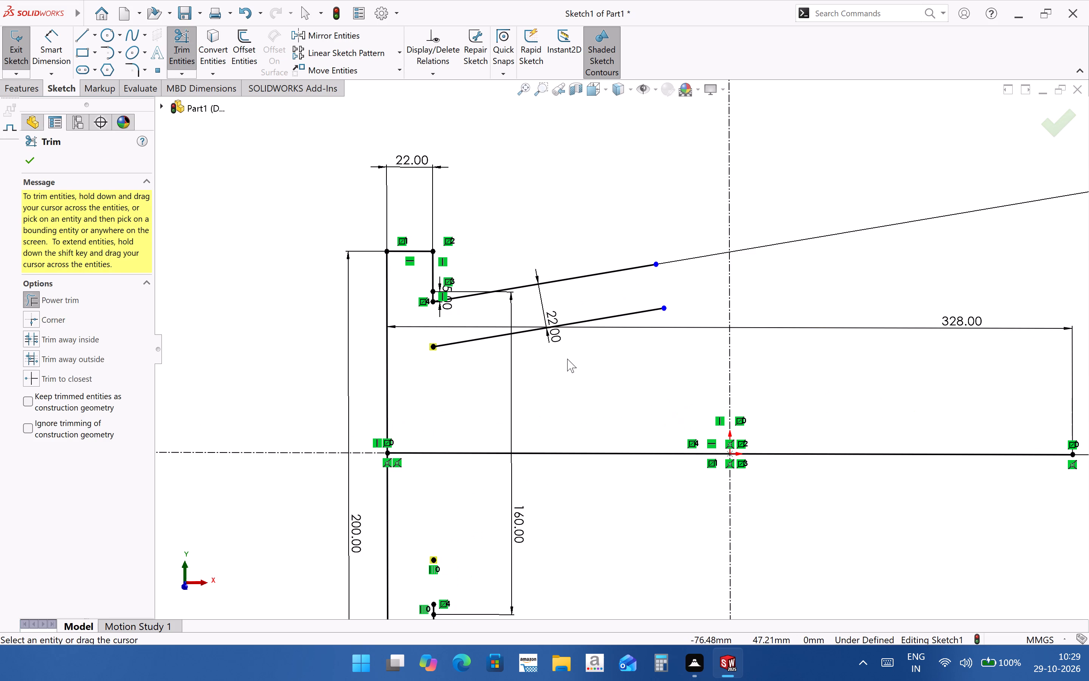
{"action": "double_click", "coordinate": [552, 319]}
{"action": "key", "text": "Escape"}
{"action": "double_click", "coordinate": [552, 320]}
{"action": "type", "text": "12"}
{"action": "key", "text": "Return"}
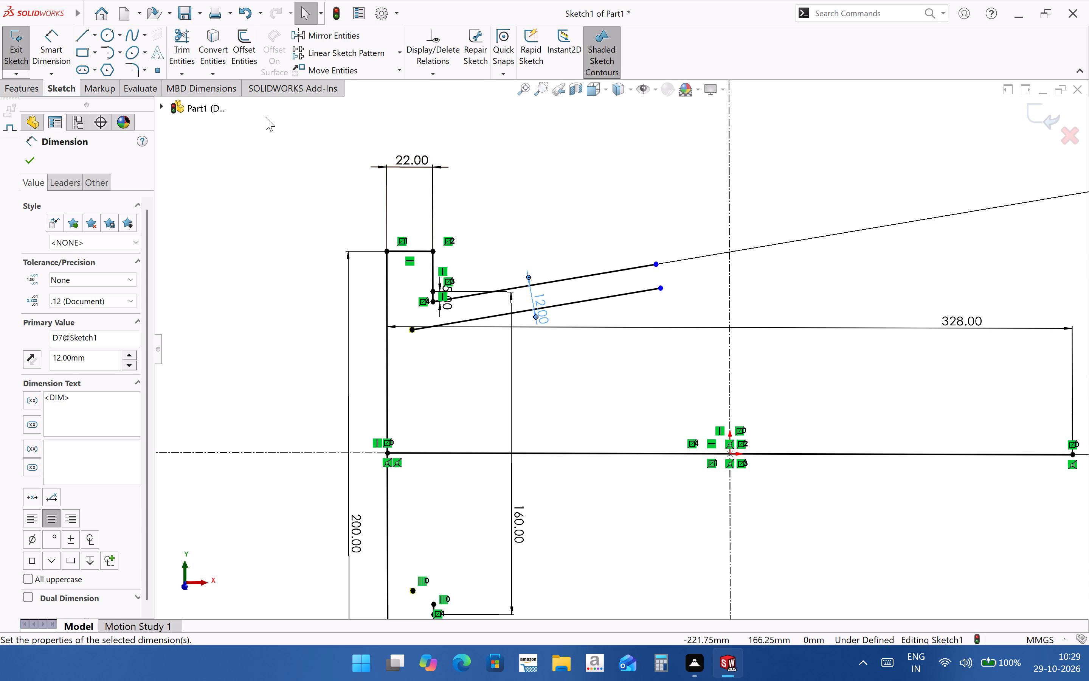
Extend the lower inclined line outward to meet the 200 mm vertical end line.
{"action": "left_click", "coordinate": [184, 76]}
{"action": "left_click", "coordinate": [204, 108]}
{"action": "left_click", "coordinate": [420, 327]}
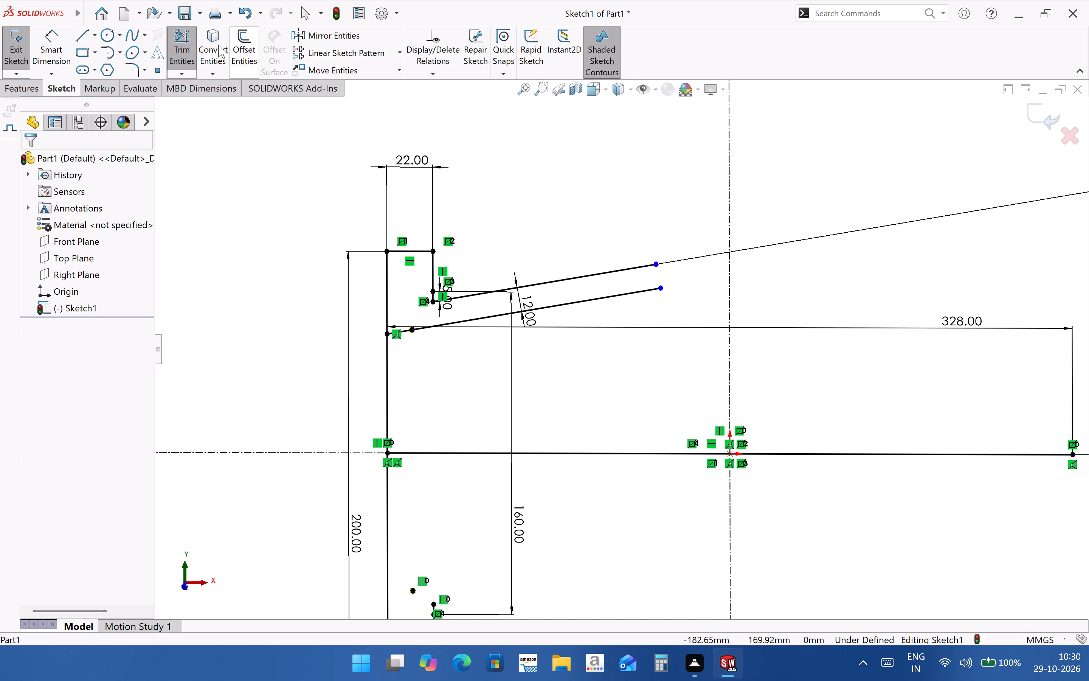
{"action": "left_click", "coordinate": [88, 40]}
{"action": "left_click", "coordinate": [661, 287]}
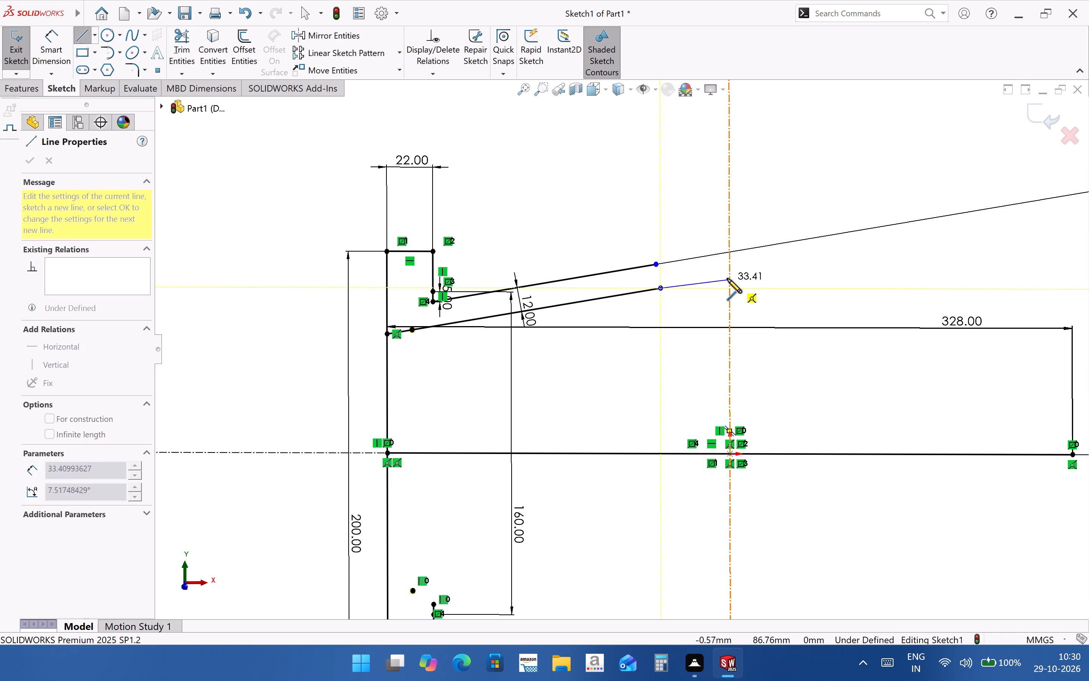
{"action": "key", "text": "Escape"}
Sketch a vertical line about 123 mm long along the centerline, from above the inclined lines down to the origin.
{"action": "left_click", "coordinate": [88, 39]}
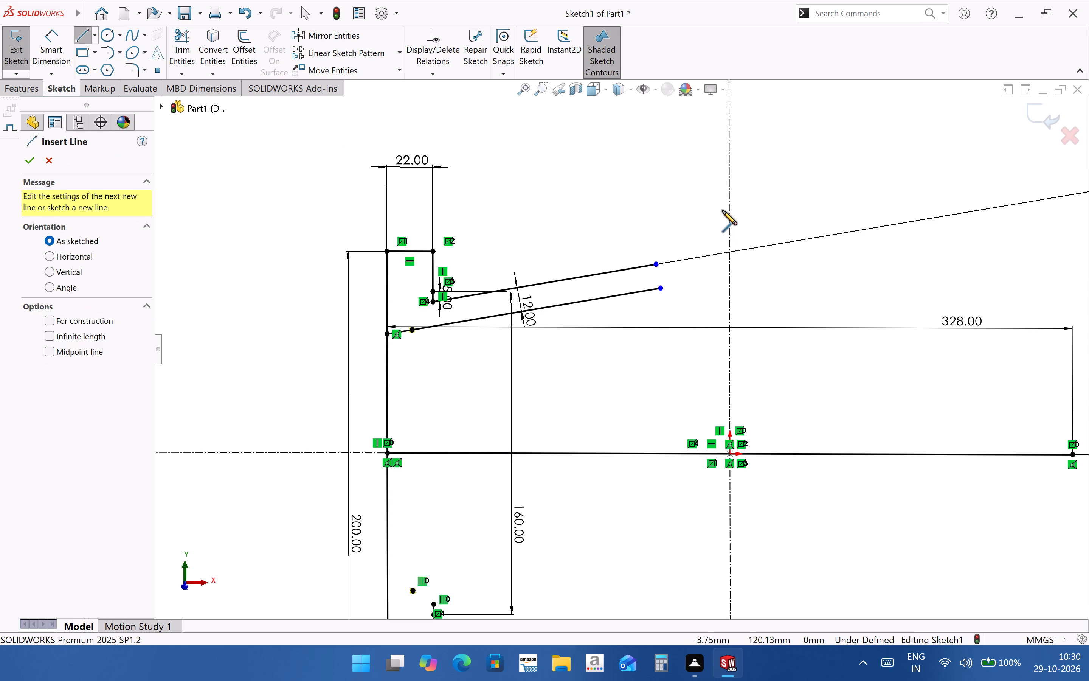
{"action": "left_click", "coordinate": [729, 206]}
{"action": "left_click", "coordinate": [730, 453]}
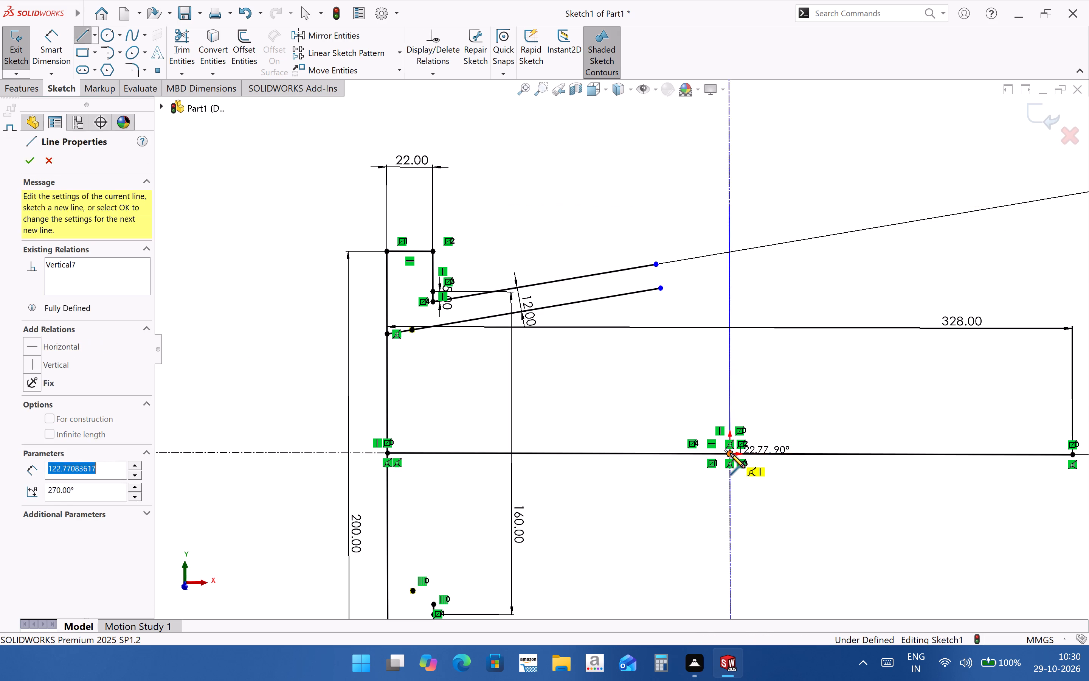
{"action": "key", "text": "Escape"}
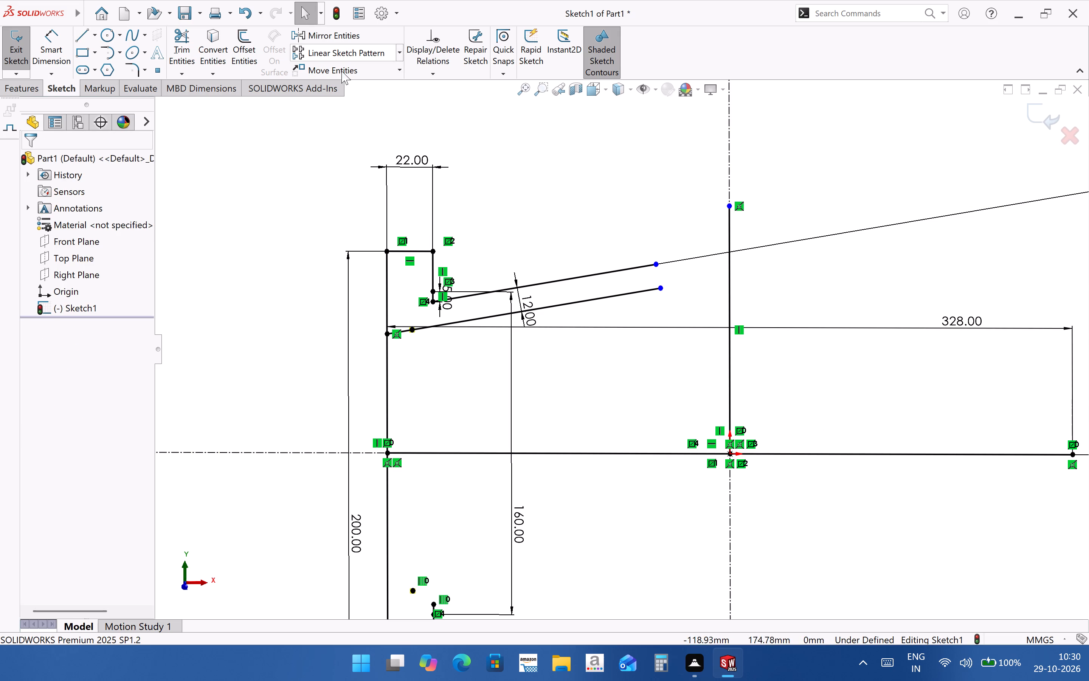
Extend both inclined lines to meet the vertical line at the center of the profile.
{"action": "left_click", "coordinate": [184, 75]}
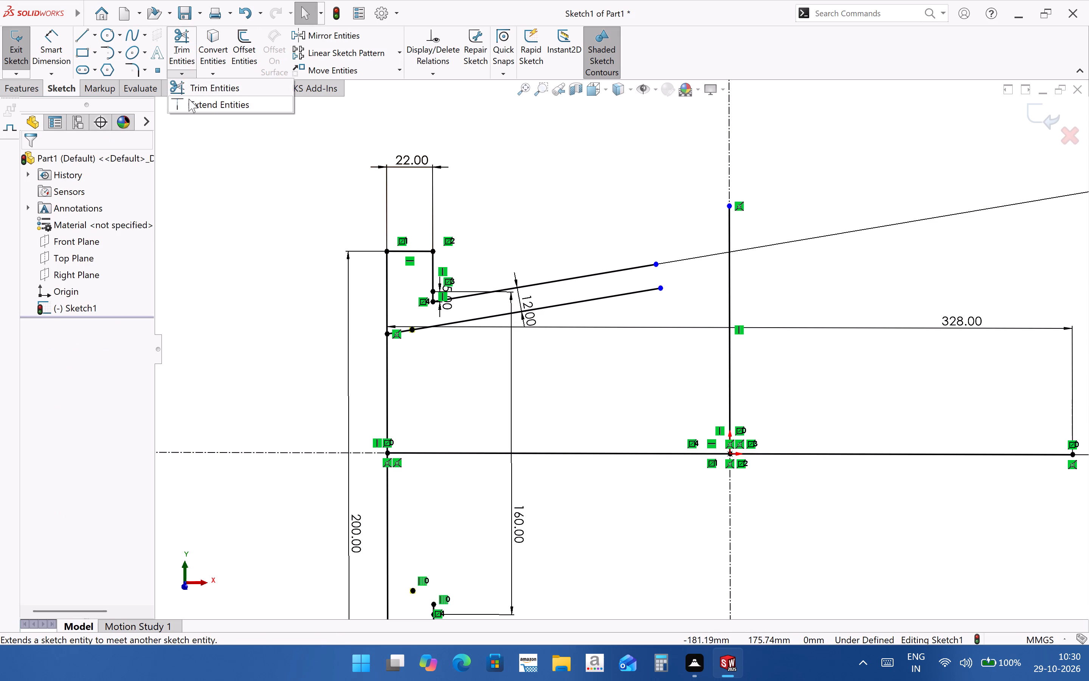
{"action": "left_click", "coordinate": [189, 99]}
{"action": "left_click", "coordinate": [599, 300]}
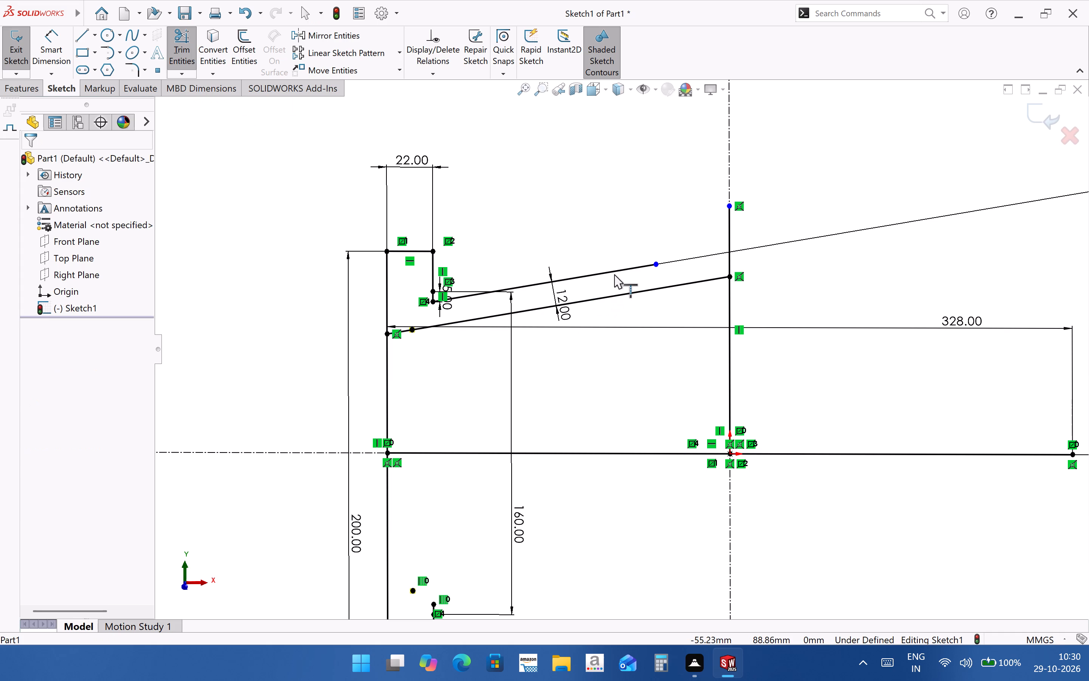
{"action": "left_click", "coordinate": [614, 273]}
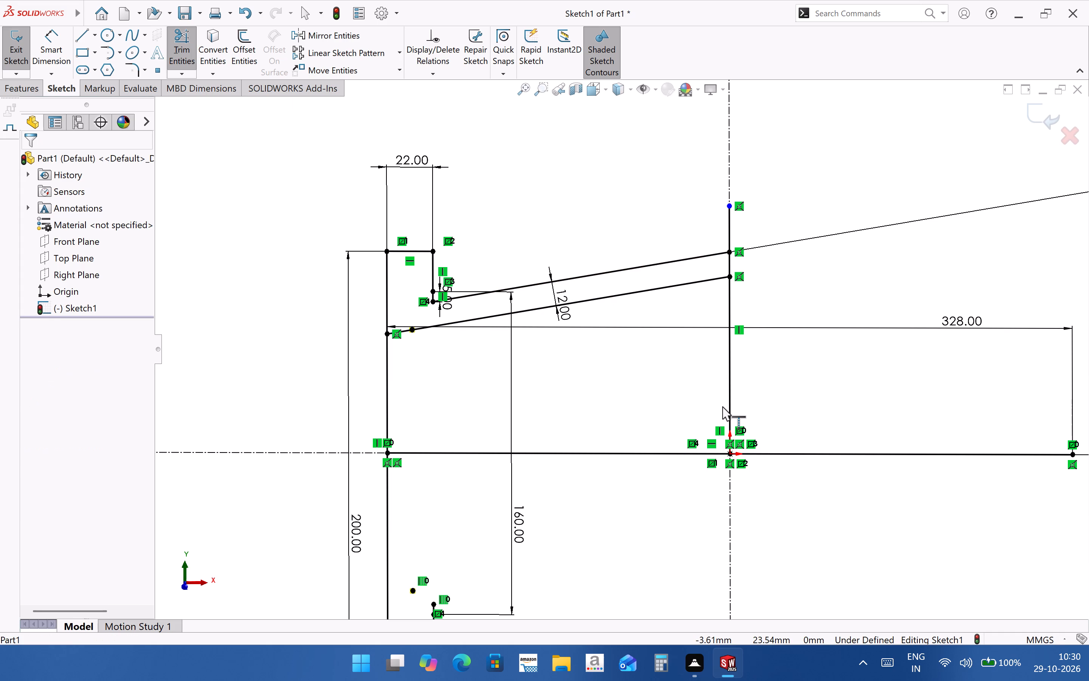
Trim the central vertical line to the segment between the inclined lines, and trim away the vertical centerline above and below.
{"action": "left_click", "coordinate": [180, 47]}
{"action": "left_click_drag", "start_coordinate": [681, 328], "coordinate": [734, 350]}
{"action": "left_click_drag", "start_coordinate": [708, 223], "coordinate": [737, 230]}
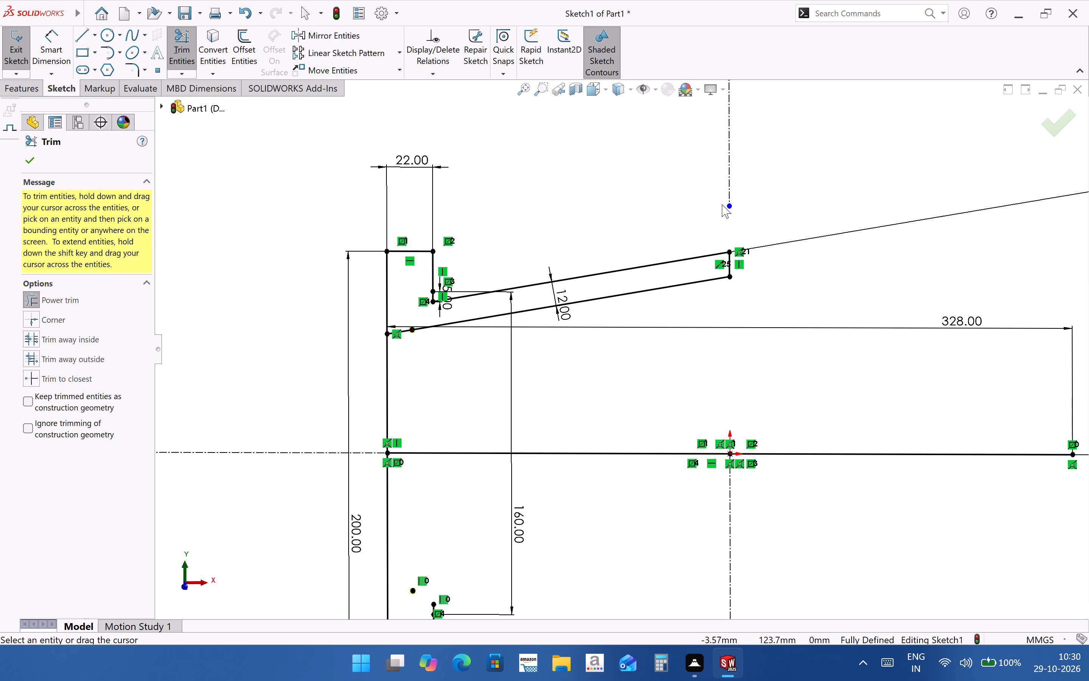
{"action": "left_click_drag", "start_coordinate": [722, 204], "coordinate": [738, 202]}
{"action": "left_click_drag", "start_coordinate": [704, 494], "coordinate": [788, 514]}
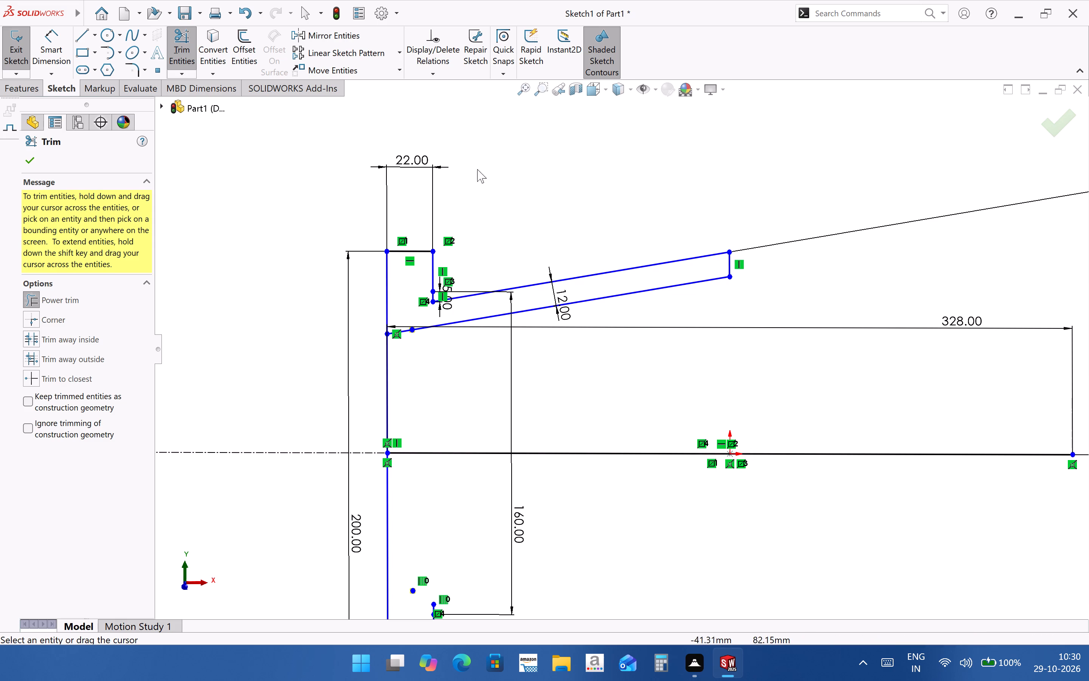
Sketch a new vertical centerline through the origin, extending above the inclined lines and well below the base line.
{"action": "left_click", "coordinate": [96, 33]}
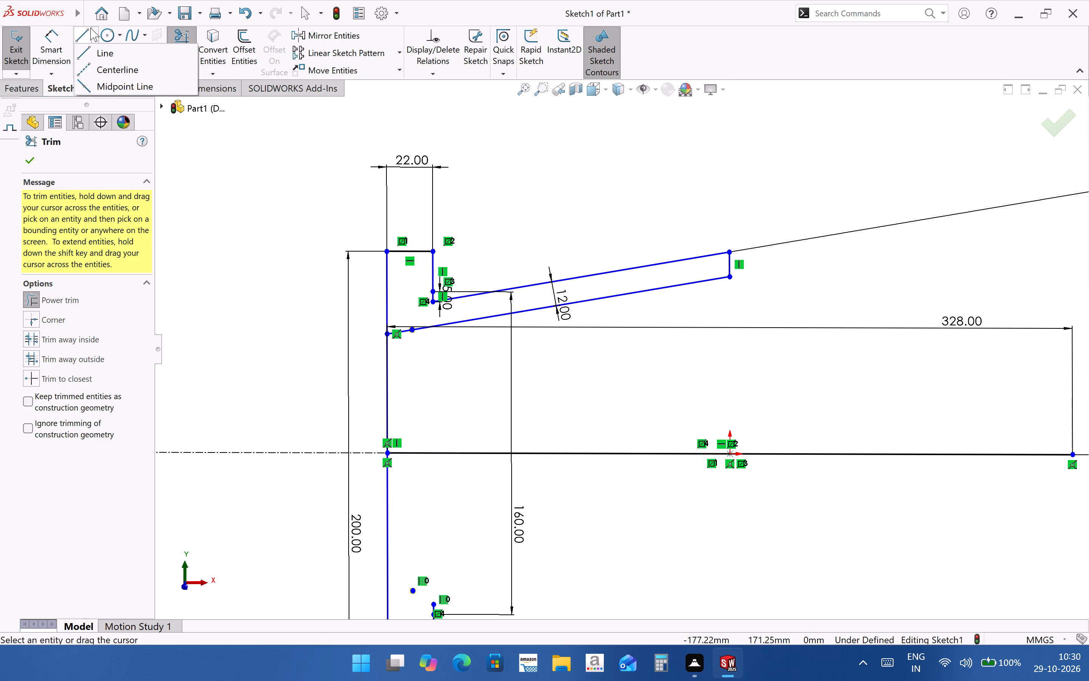
{"action": "left_click", "coordinate": [100, 65]}
{"action": "left_click", "coordinate": [731, 186]}
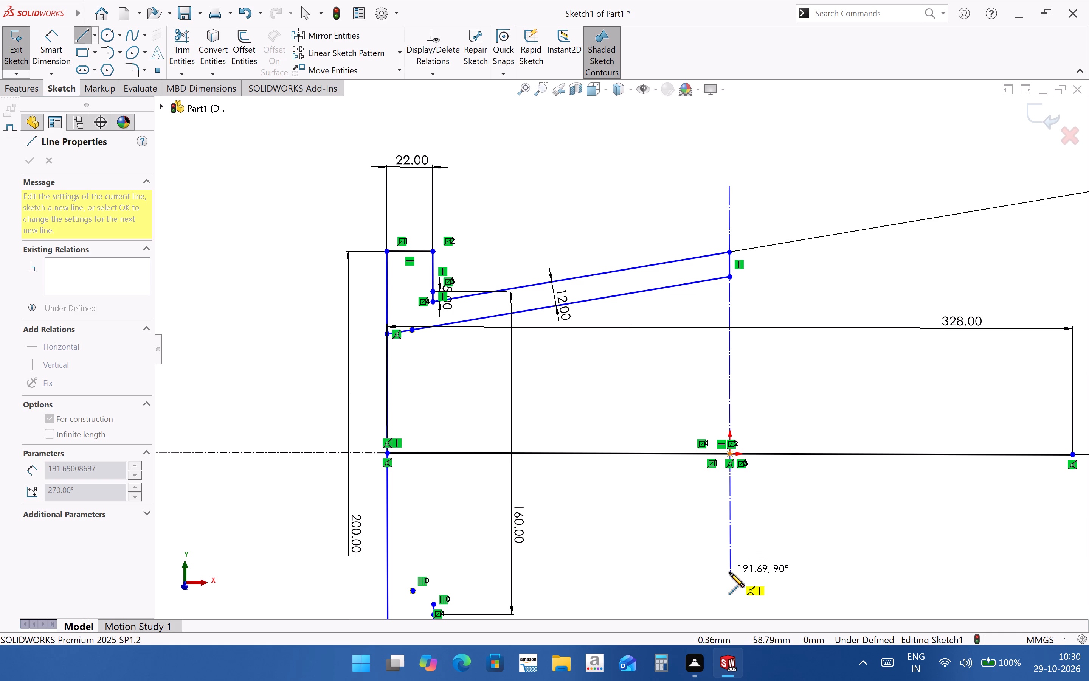
{"action": "scroll", "coordinate": [729, 586], "scroll_direction": "up", "scroll_amount": 1}
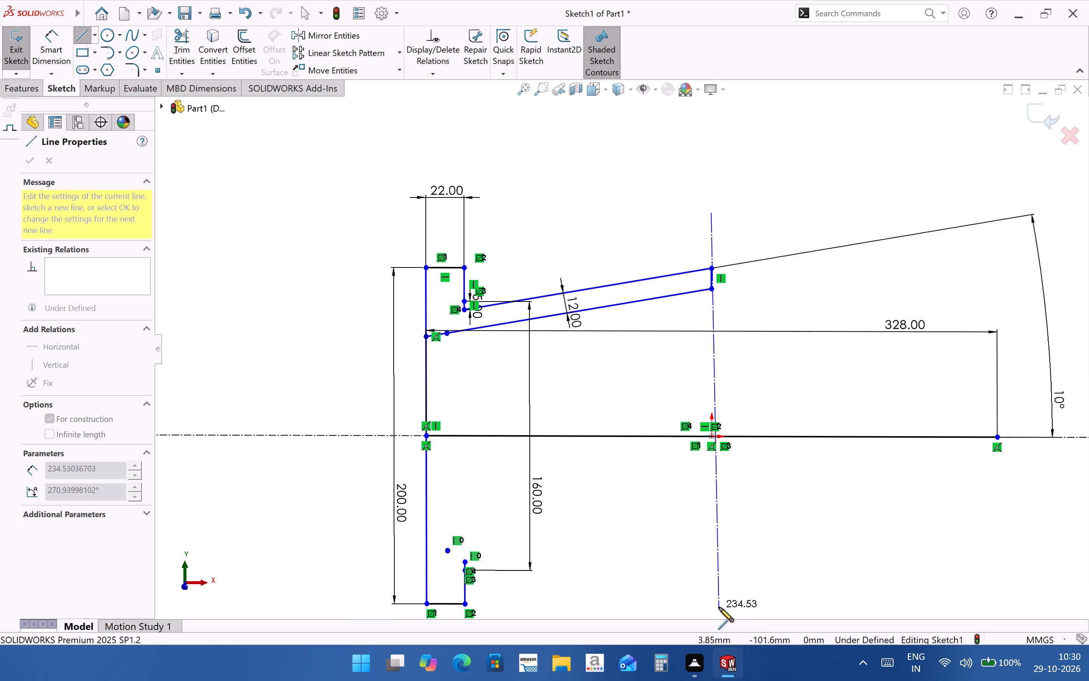
{"action": "left_click", "coordinate": [712, 600]}
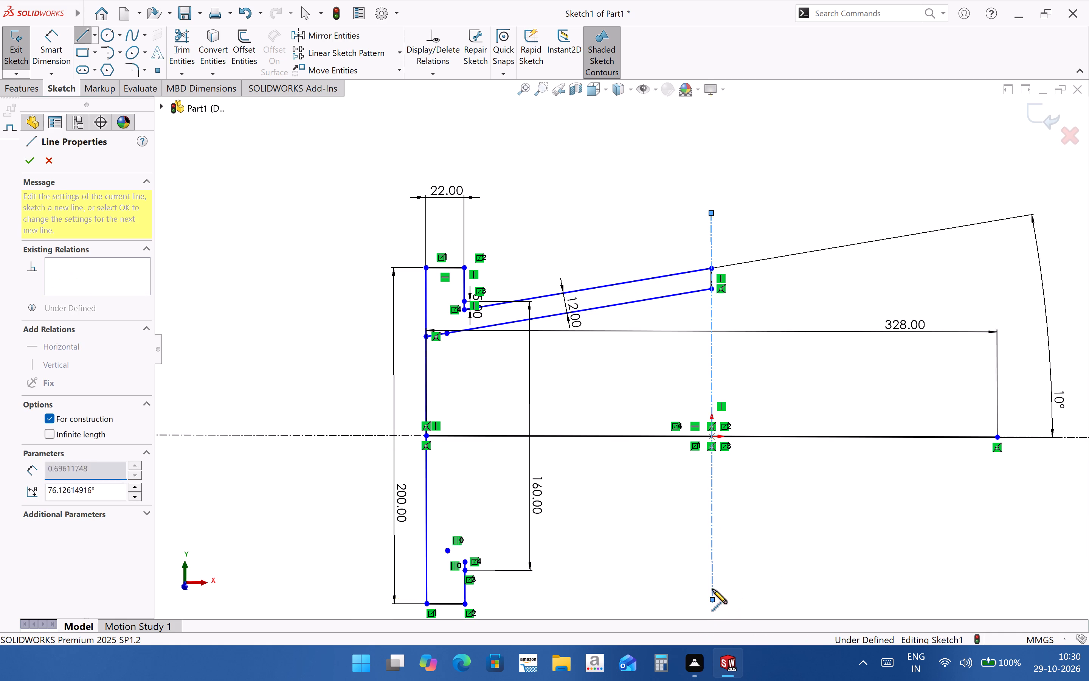
{"action": "key", "text": "Escape"}
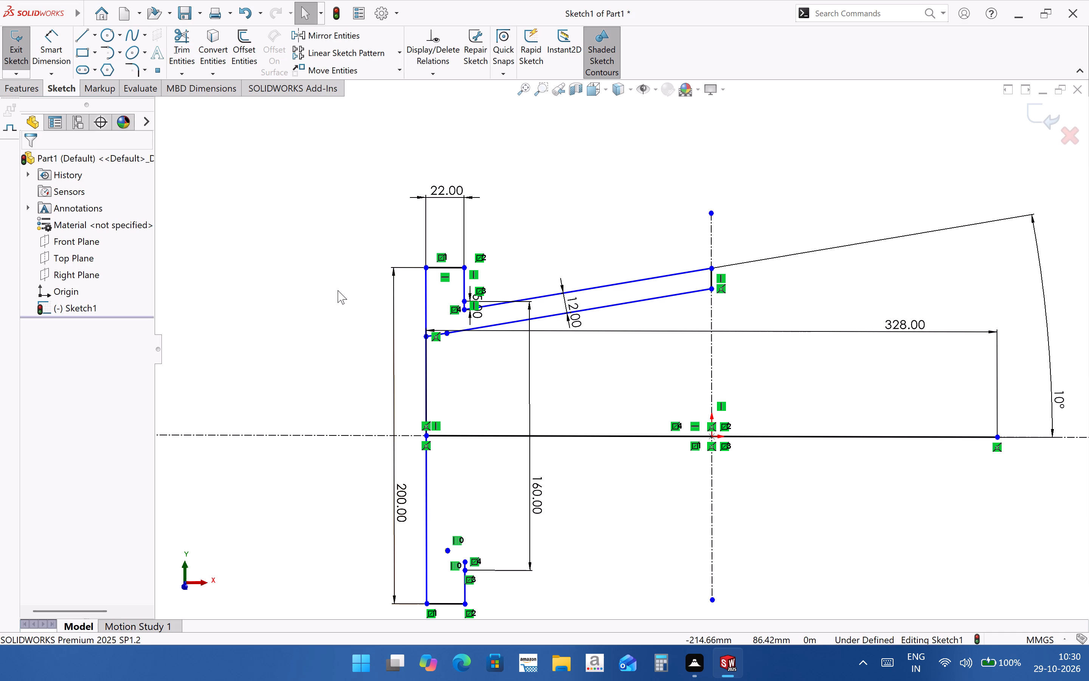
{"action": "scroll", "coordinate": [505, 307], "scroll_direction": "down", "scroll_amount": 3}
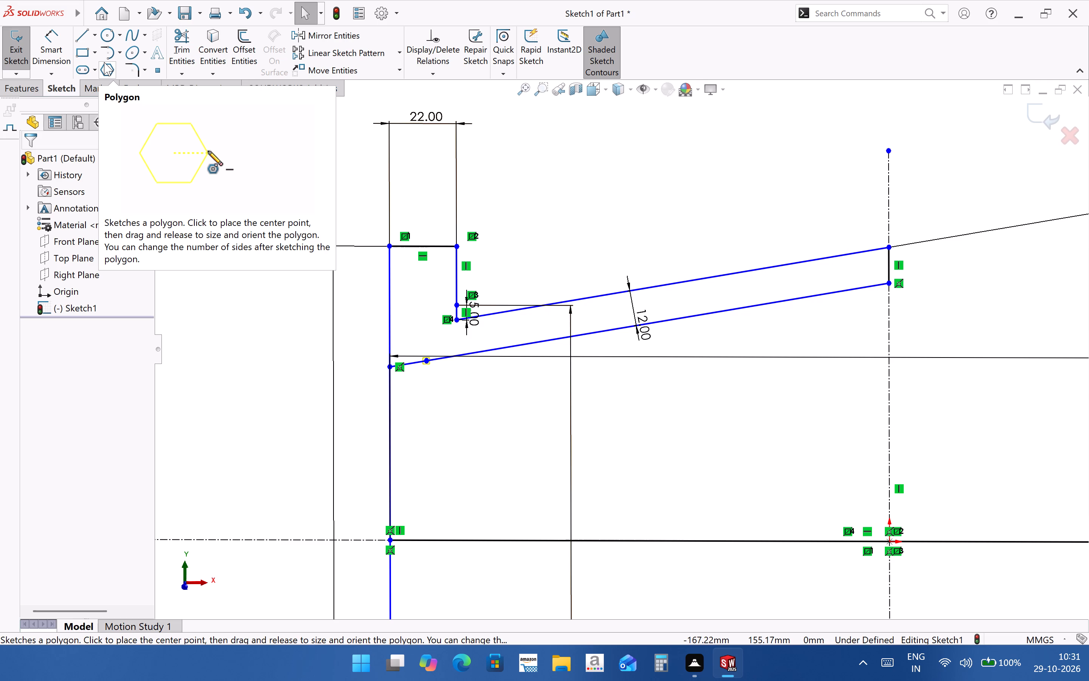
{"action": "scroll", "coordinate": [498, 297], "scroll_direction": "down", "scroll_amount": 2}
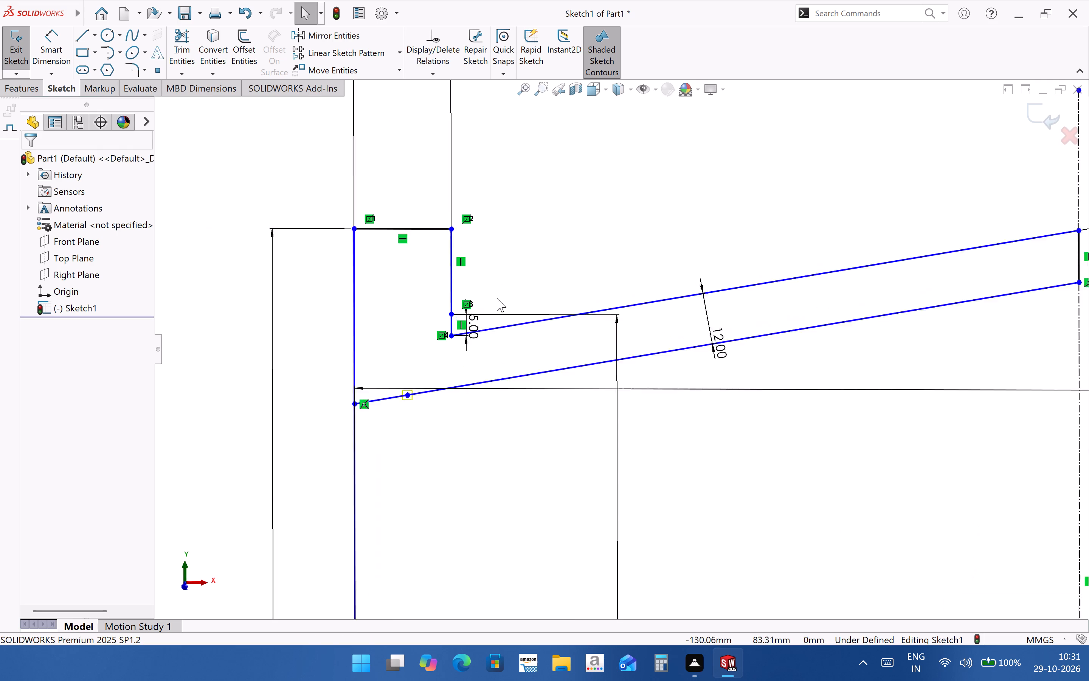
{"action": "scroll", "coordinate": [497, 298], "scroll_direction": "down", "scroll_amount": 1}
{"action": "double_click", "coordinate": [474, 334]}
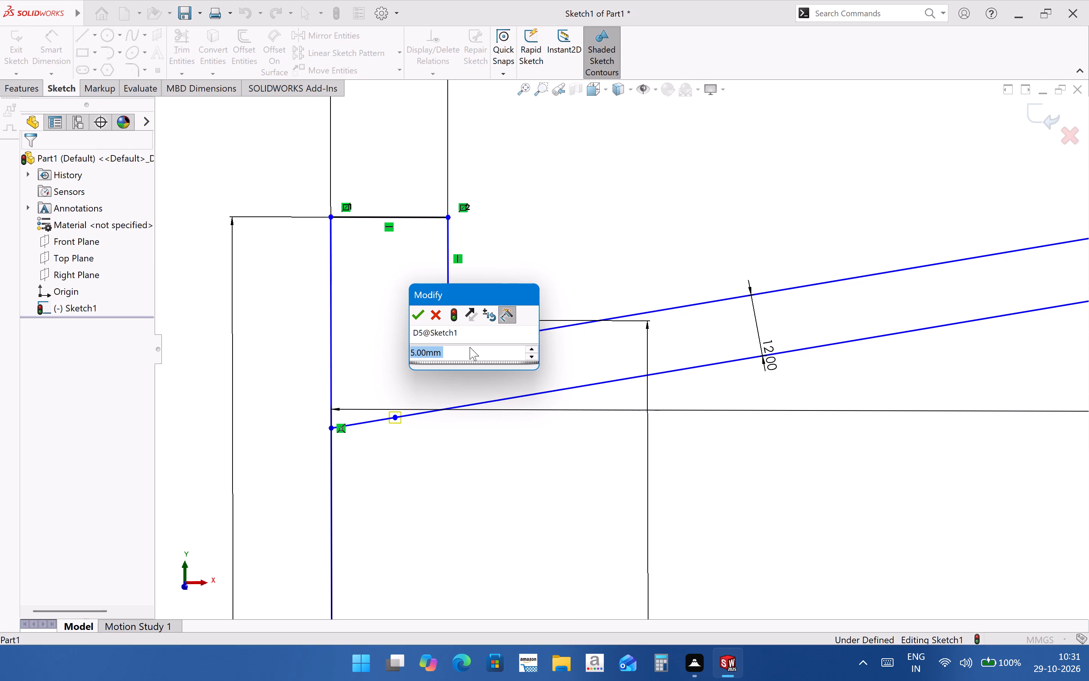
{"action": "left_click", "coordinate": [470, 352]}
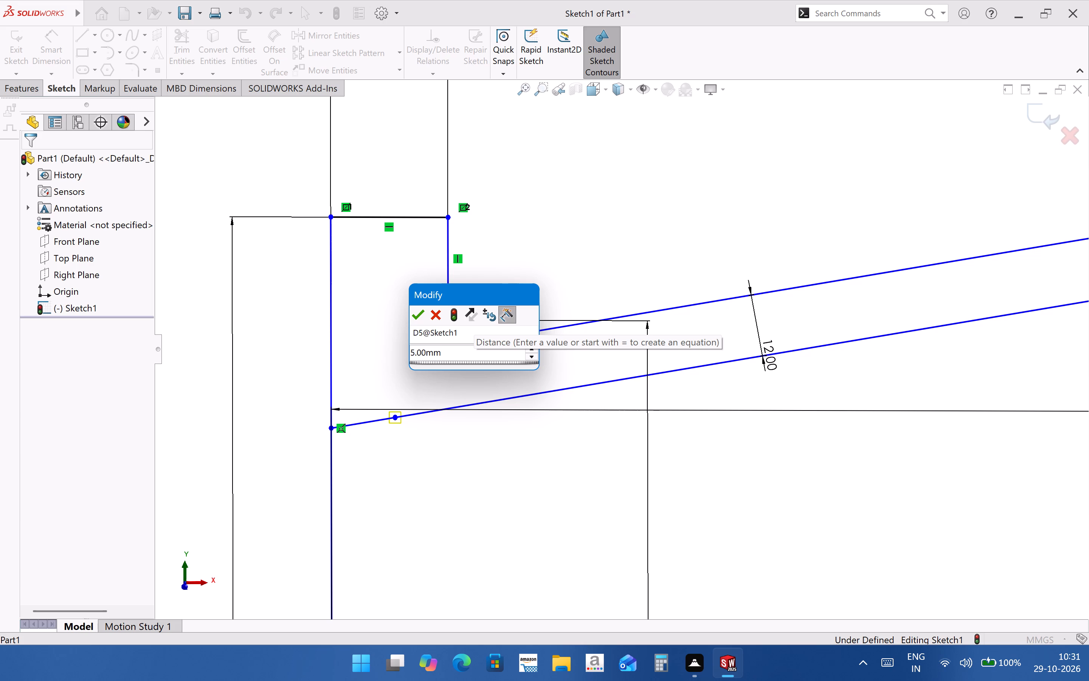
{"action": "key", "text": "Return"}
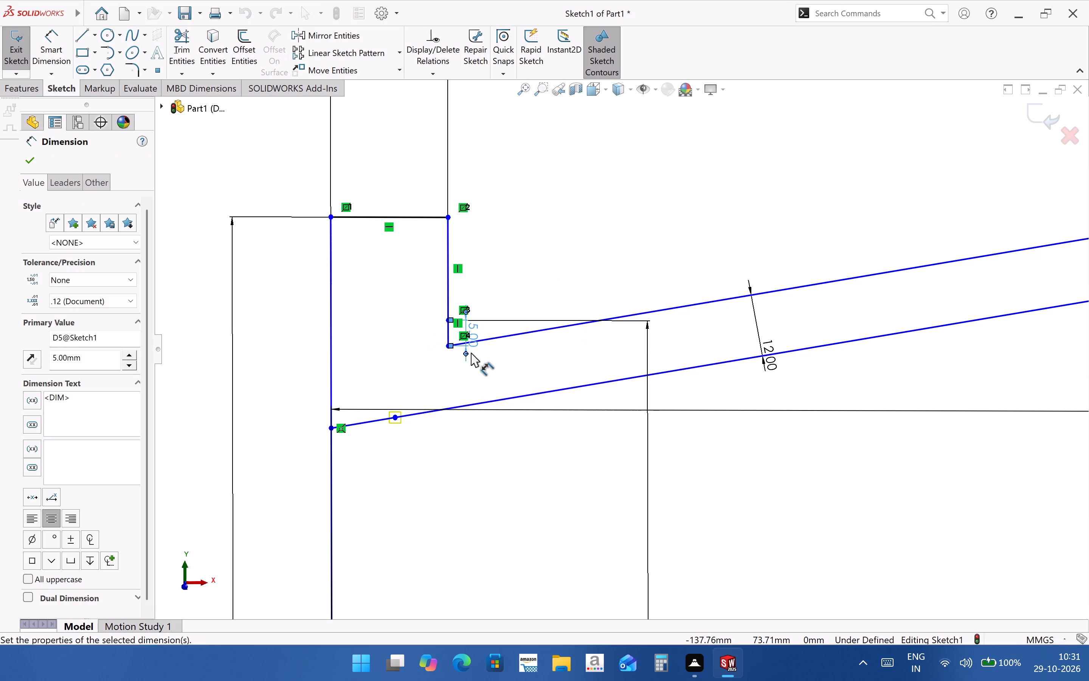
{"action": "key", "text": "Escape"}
Set the short vertical segment above the upper inclined line's outer end to 11 mm, adding 6 mm to its dimension.
{"action": "double_click", "coordinate": [471, 330]}
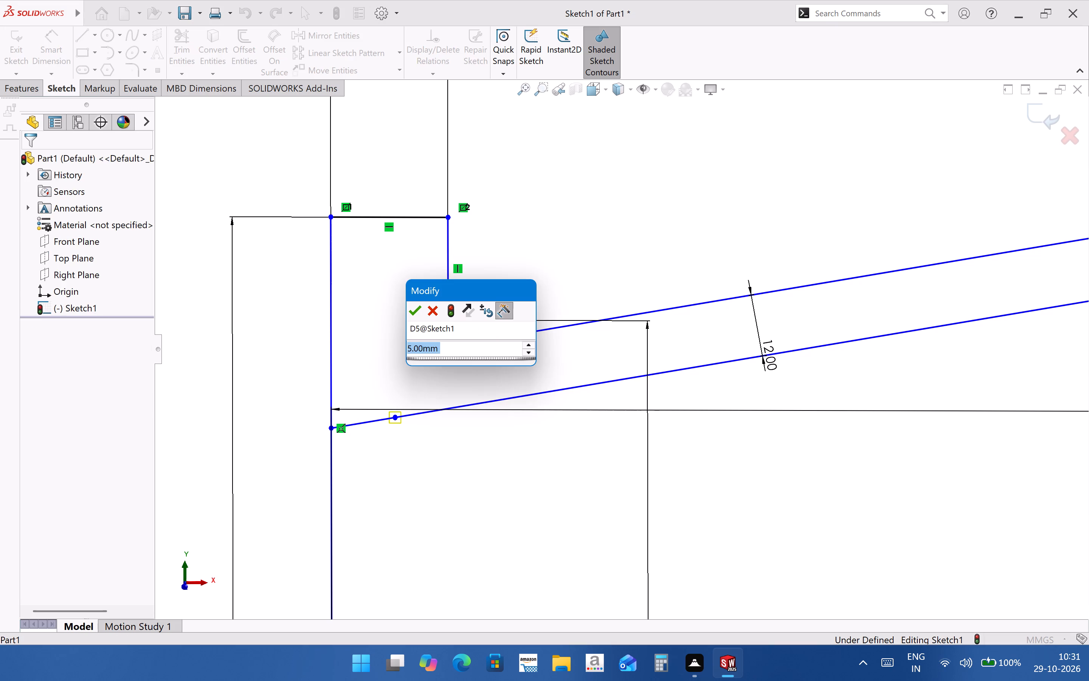
{"action": "left_click", "coordinate": [490, 346]}
{"action": "key", "text": "shift+plus"}
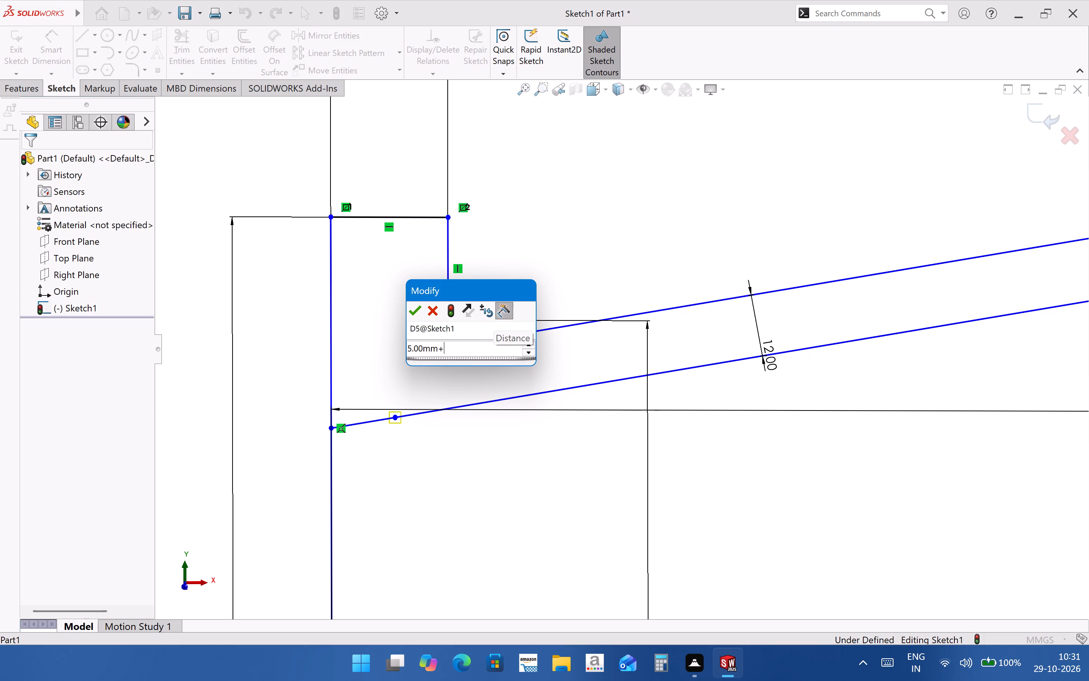
{"action": "key", "text": "6"}
{"action": "key", "text": "Return"}
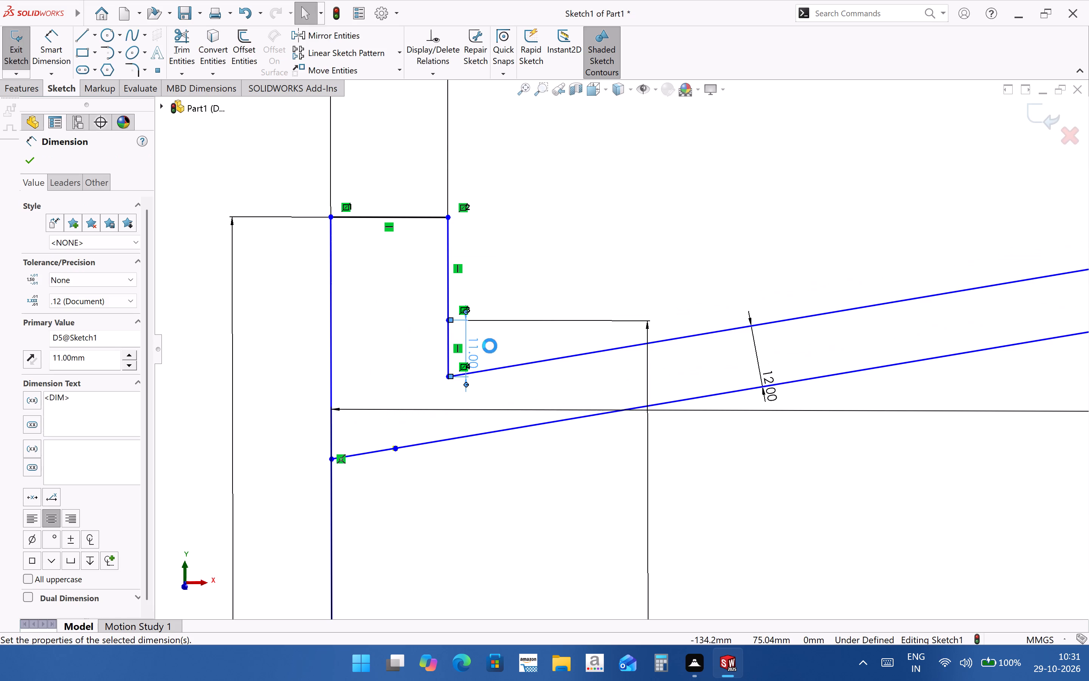
{"action": "scroll", "coordinate": [451, 325], "scroll_direction": "up", "scroll_amount": 4}
{"action": "scroll", "coordinate": [540, 348], "scroll_direction": "up", "scroll_amount": 5}
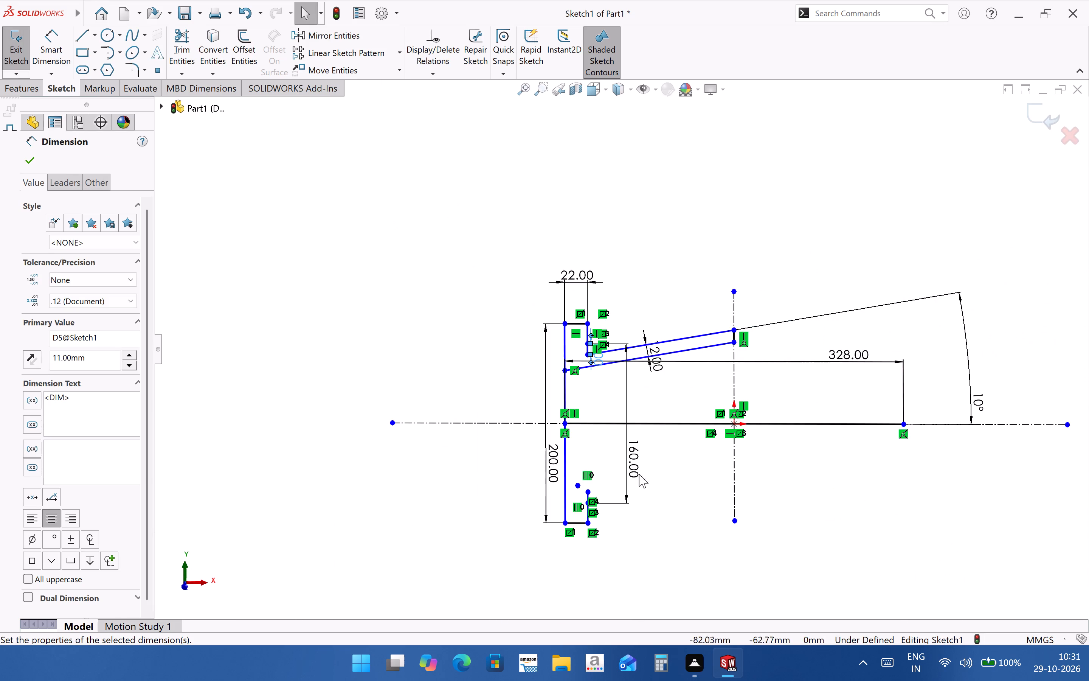
{"action": "scroll", "coordinate": [547, 389], "scroll_direction": "up", "scroll_amount": 1}
{"action": "left_click", "coordinate": [708, 535]}
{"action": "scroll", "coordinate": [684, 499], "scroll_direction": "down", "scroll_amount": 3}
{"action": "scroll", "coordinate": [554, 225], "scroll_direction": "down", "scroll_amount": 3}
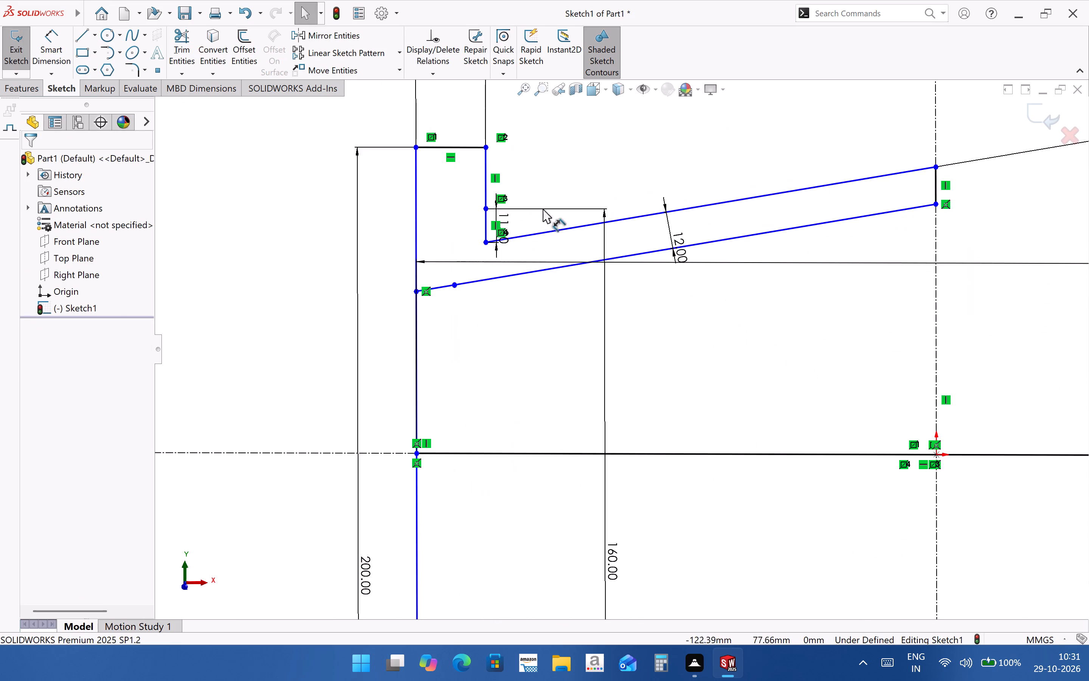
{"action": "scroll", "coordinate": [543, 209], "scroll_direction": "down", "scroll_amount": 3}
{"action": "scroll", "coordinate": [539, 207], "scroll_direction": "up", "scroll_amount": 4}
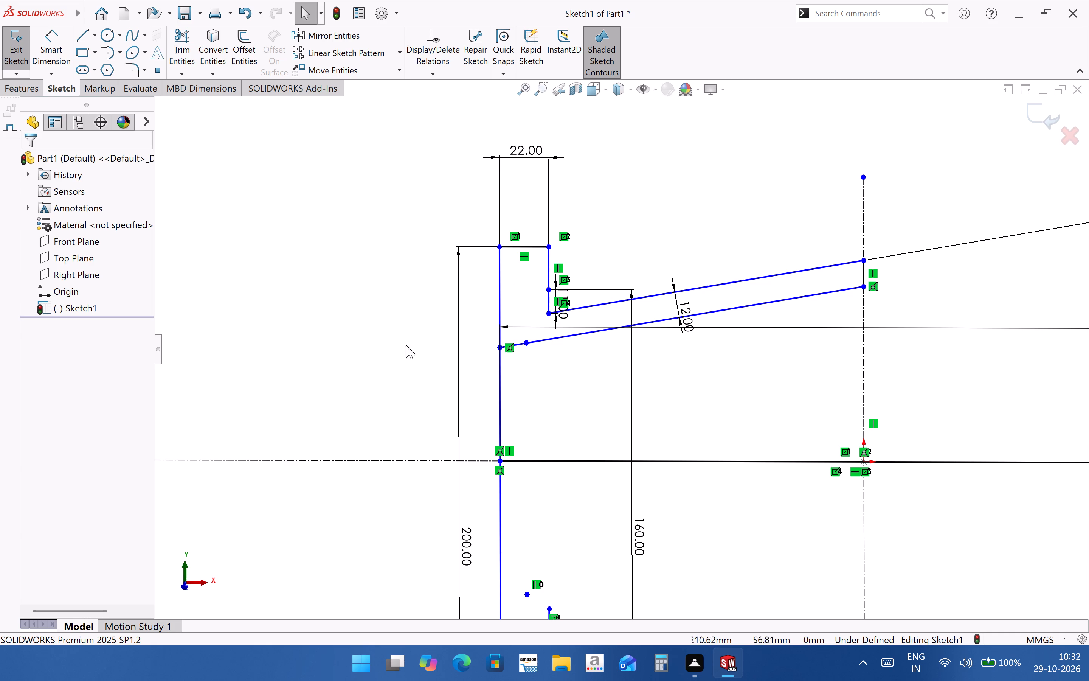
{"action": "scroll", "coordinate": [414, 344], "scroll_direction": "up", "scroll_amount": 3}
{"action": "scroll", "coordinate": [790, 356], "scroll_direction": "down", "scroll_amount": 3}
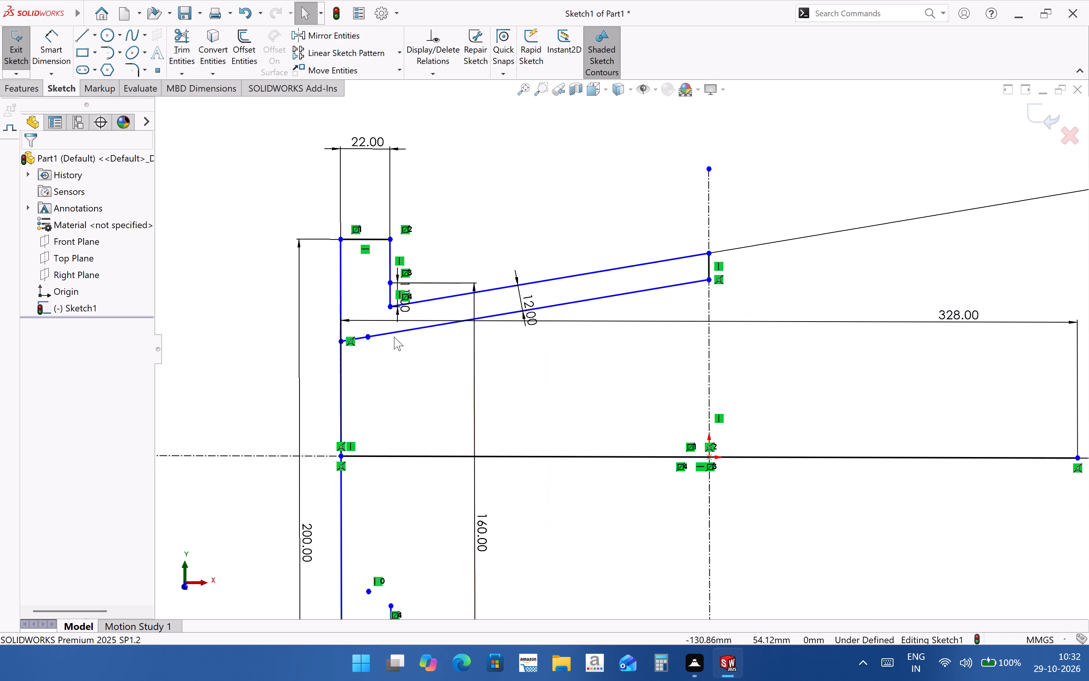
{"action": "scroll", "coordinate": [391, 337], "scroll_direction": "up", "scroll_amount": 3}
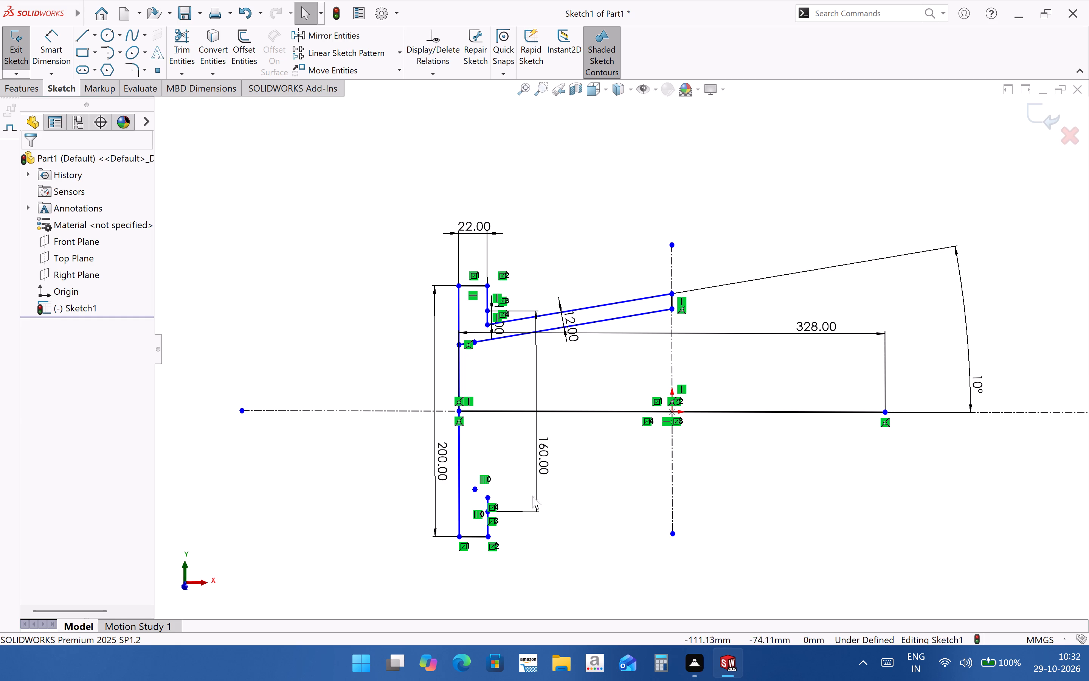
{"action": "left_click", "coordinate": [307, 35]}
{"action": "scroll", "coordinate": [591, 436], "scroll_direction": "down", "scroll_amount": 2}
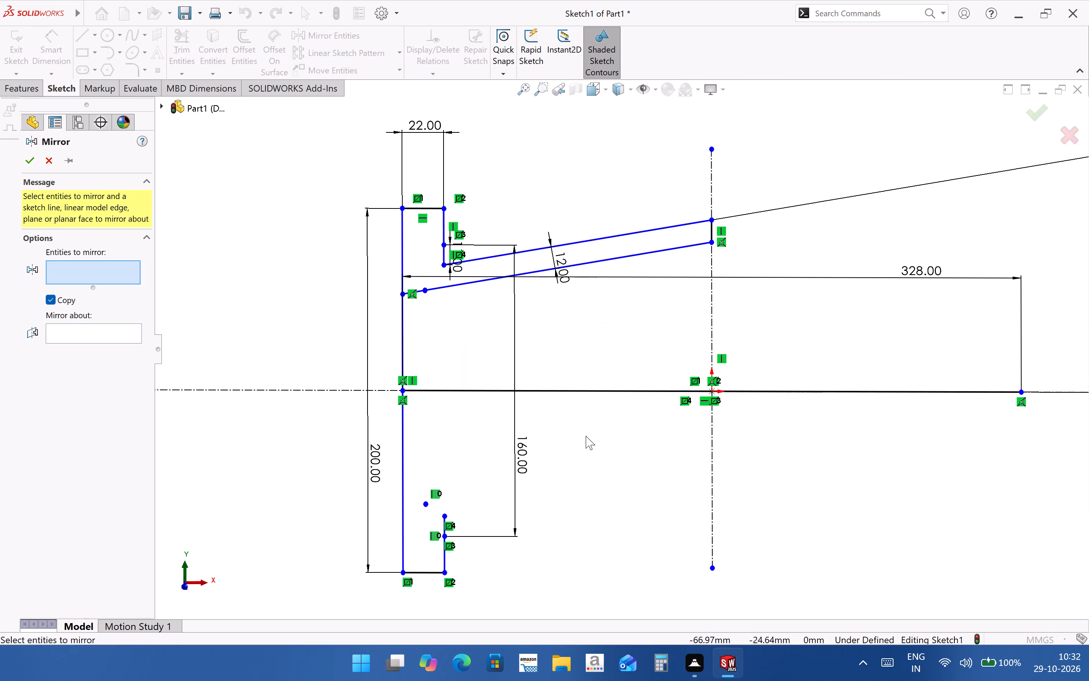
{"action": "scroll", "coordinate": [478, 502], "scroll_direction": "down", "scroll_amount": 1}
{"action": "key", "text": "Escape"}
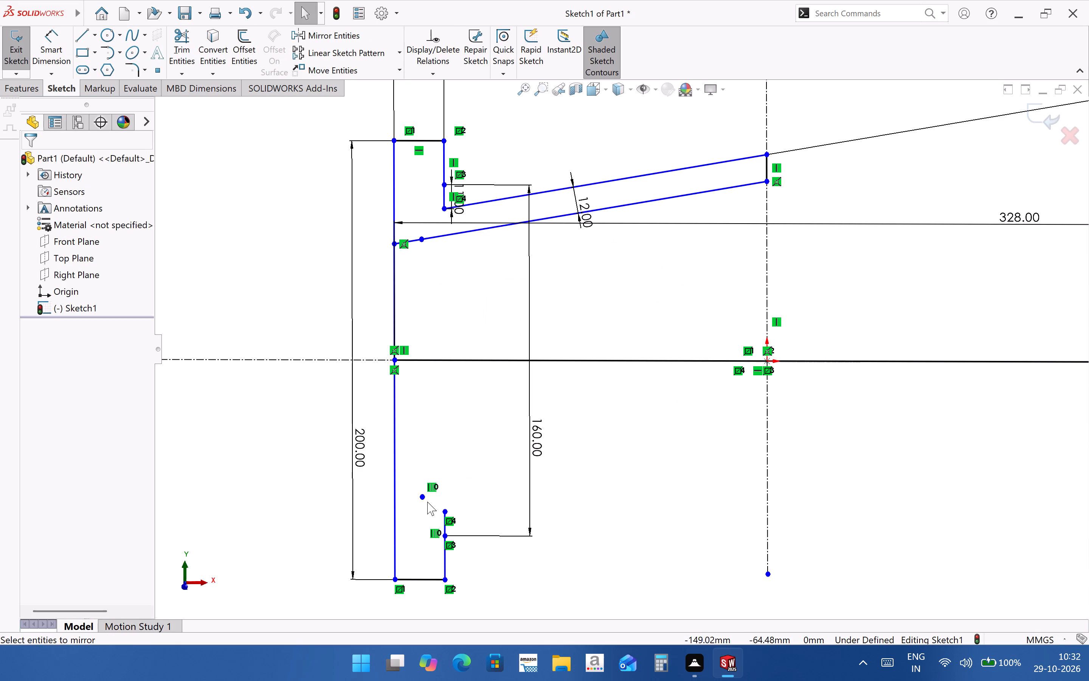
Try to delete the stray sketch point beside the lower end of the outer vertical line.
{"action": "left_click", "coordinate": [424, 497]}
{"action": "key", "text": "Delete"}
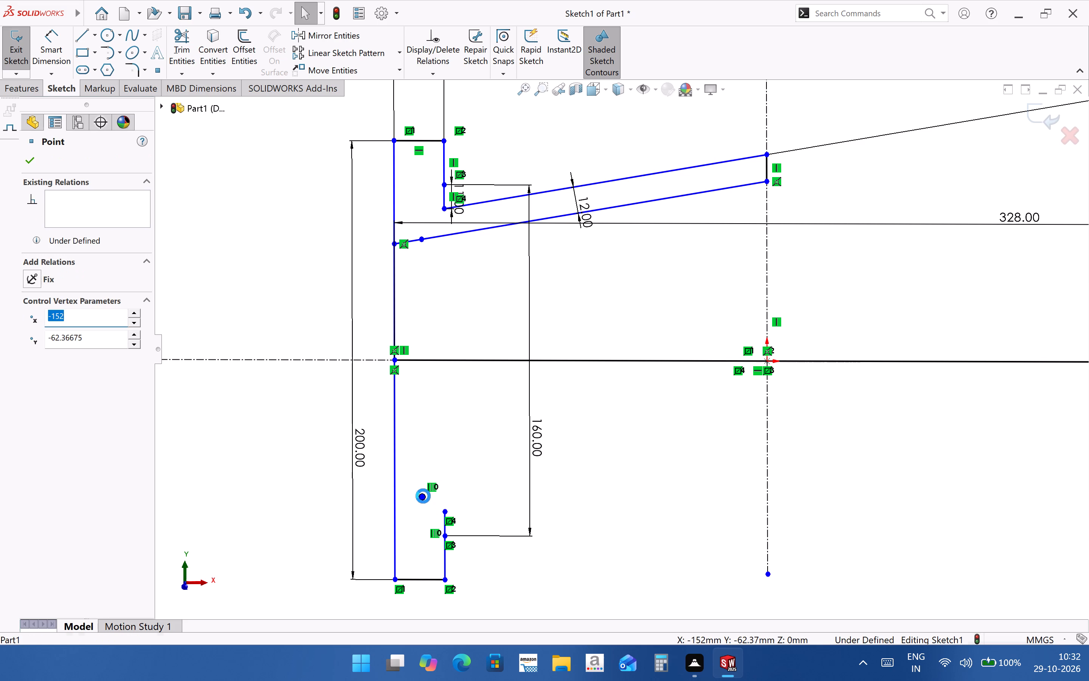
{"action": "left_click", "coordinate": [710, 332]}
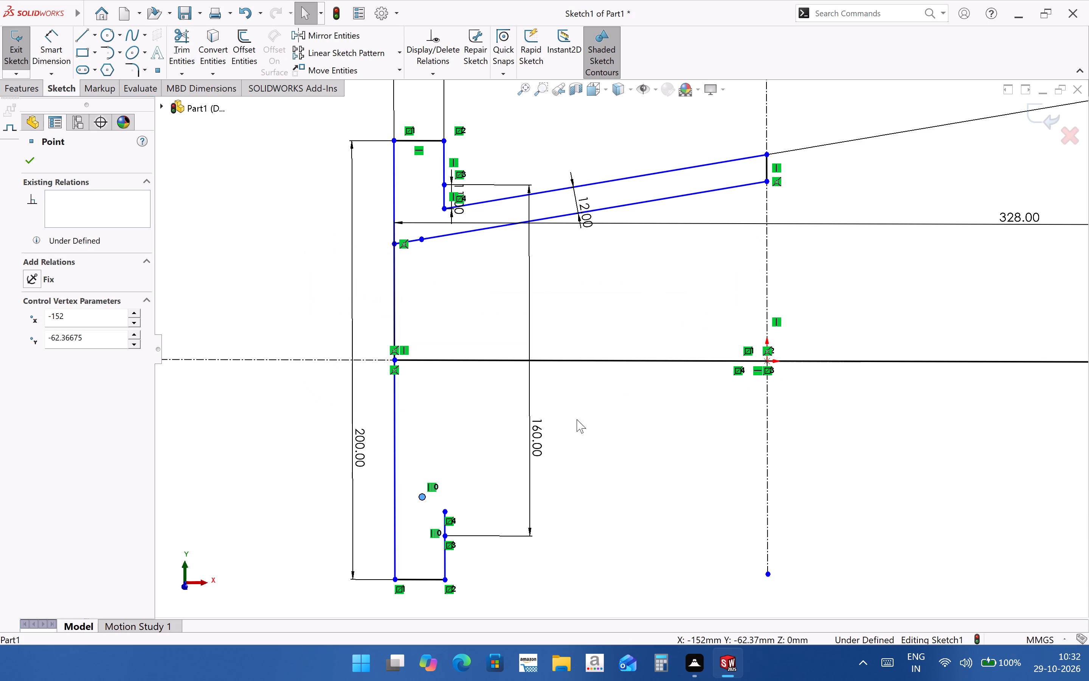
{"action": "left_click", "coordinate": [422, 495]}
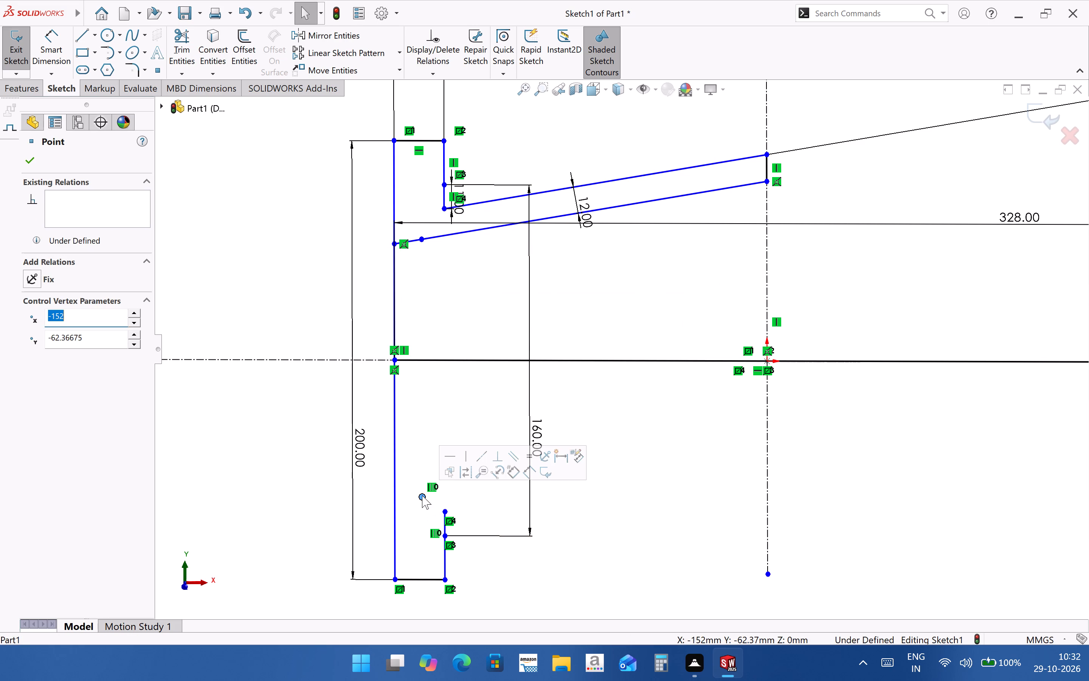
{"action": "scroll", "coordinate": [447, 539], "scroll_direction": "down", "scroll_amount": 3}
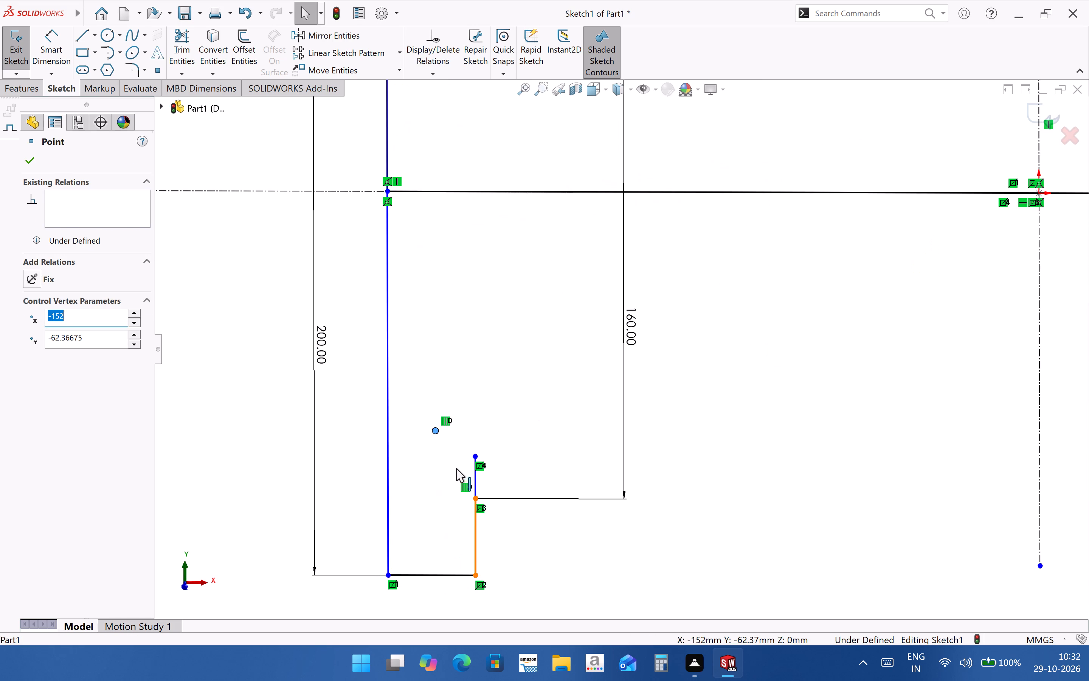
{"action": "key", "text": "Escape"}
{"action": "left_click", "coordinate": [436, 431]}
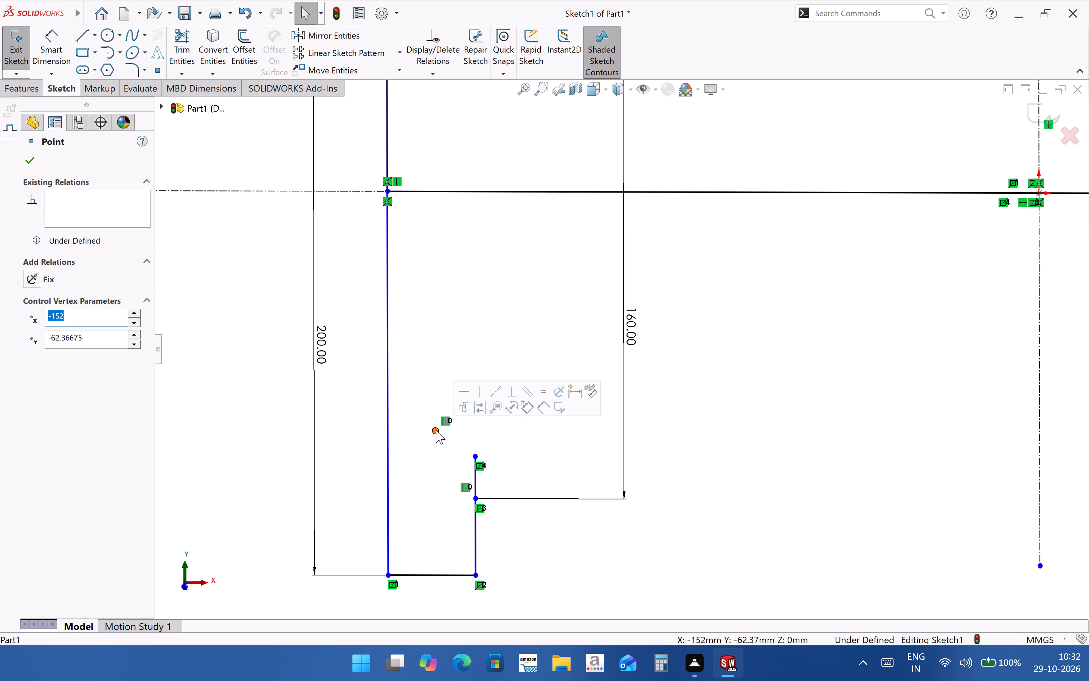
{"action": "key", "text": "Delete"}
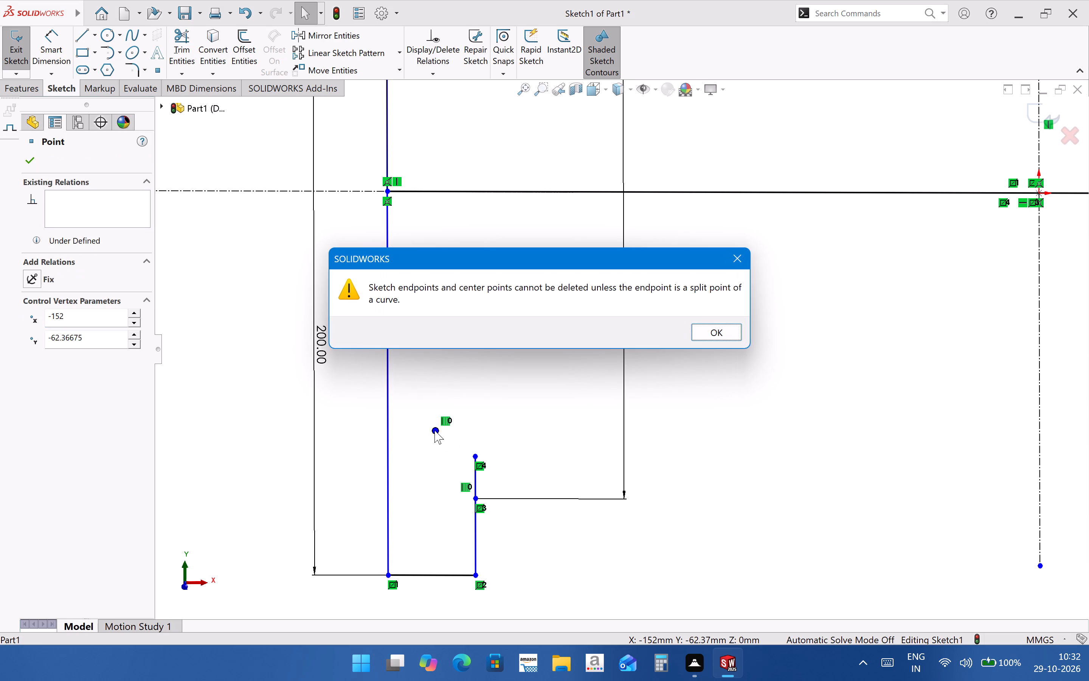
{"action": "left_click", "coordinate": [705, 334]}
Mirror both upper inclined lines and the short vertical segment joining them at the center about the horizontal centerline.
{"action": "scroll", "coordinate": [423, 409], "scroll_direction": "up", "scroll_amount": 2}
{"action": "scroll", "coordinate": [445, 502], "scroll_direction": "up", "scroll_amount": 3}
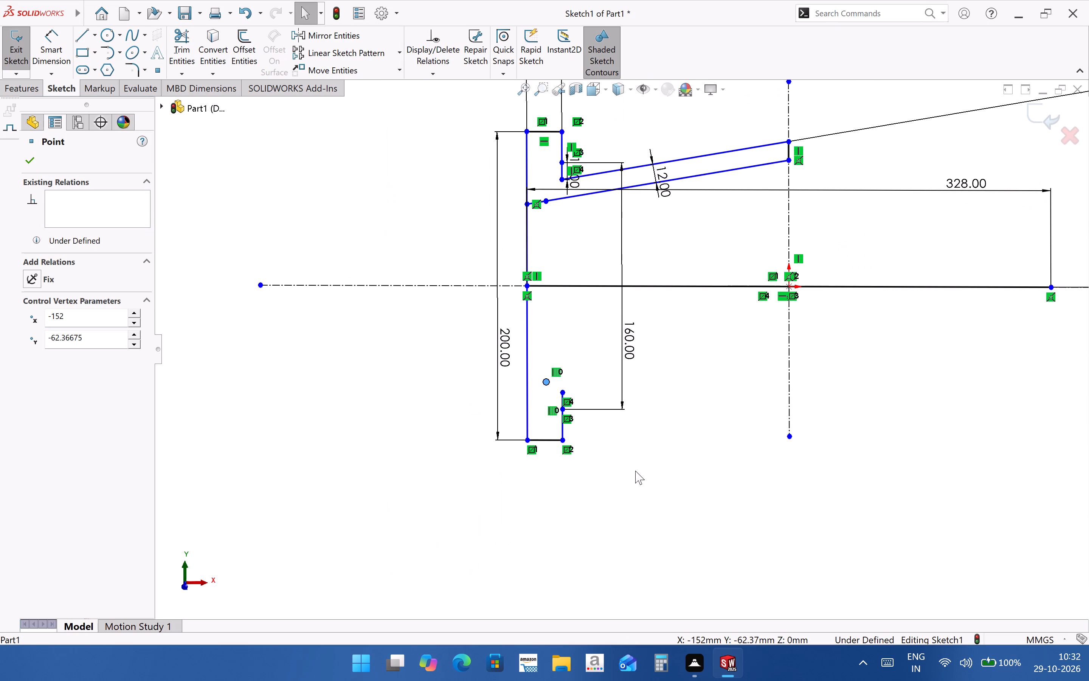
{"action": "middle_click_drag", "start_coordinate": [631, 470], "coordinate": [586, 481], "text": "ctrl"}
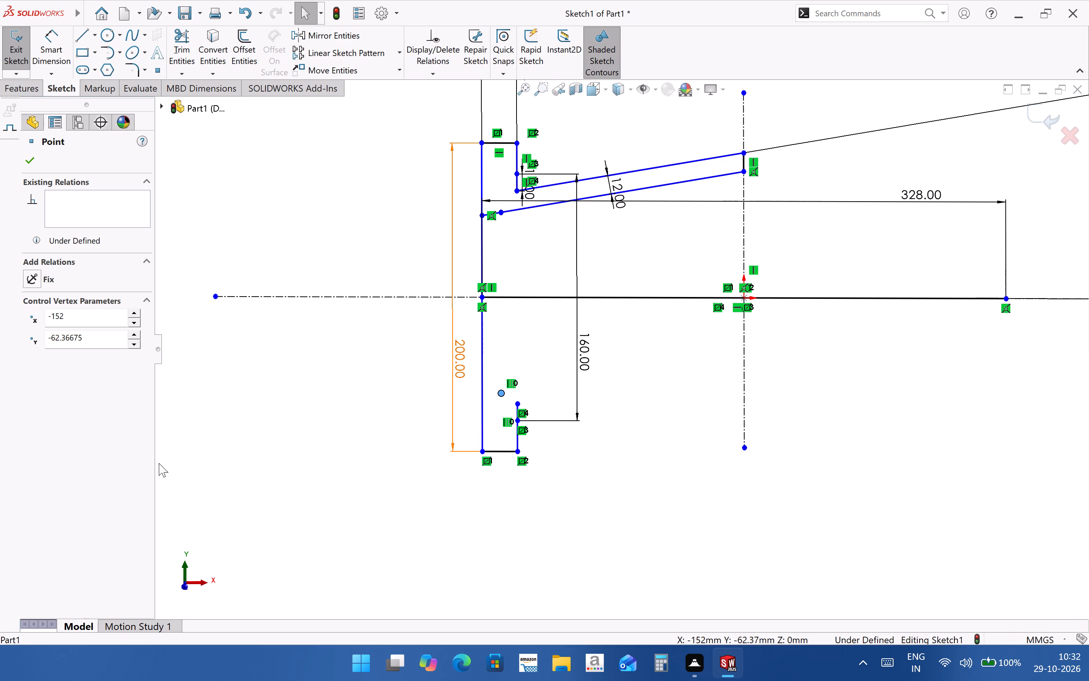
{"action": "left_click", "coordinate": [321, 32]}
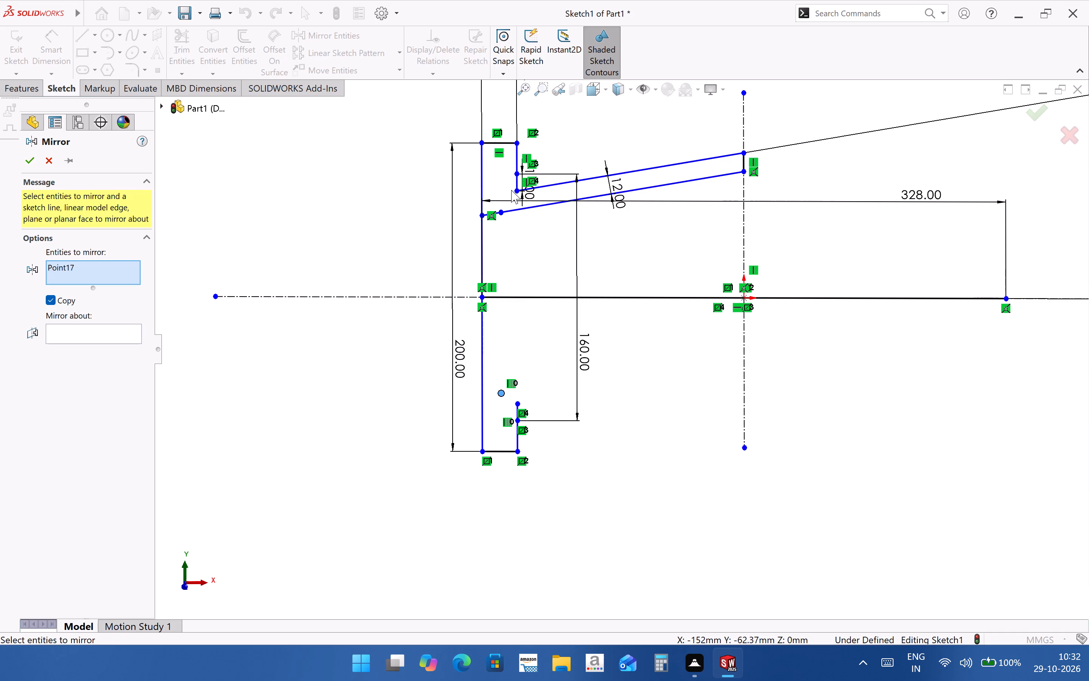
{"action": "left_click", "coordinate": [78, 261]}
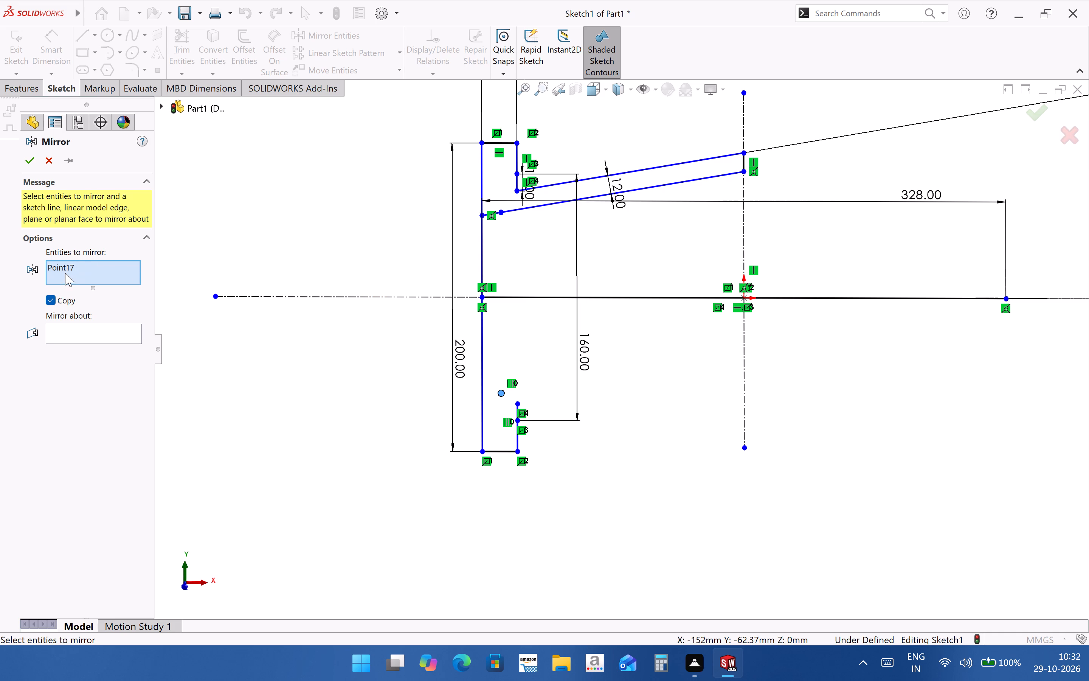
{"action": "left_click", "coordinate": [62, 270]}
{"action": "key", "text": "Delete"}
{"action": "left_click", "coordinate": [707, 161]}
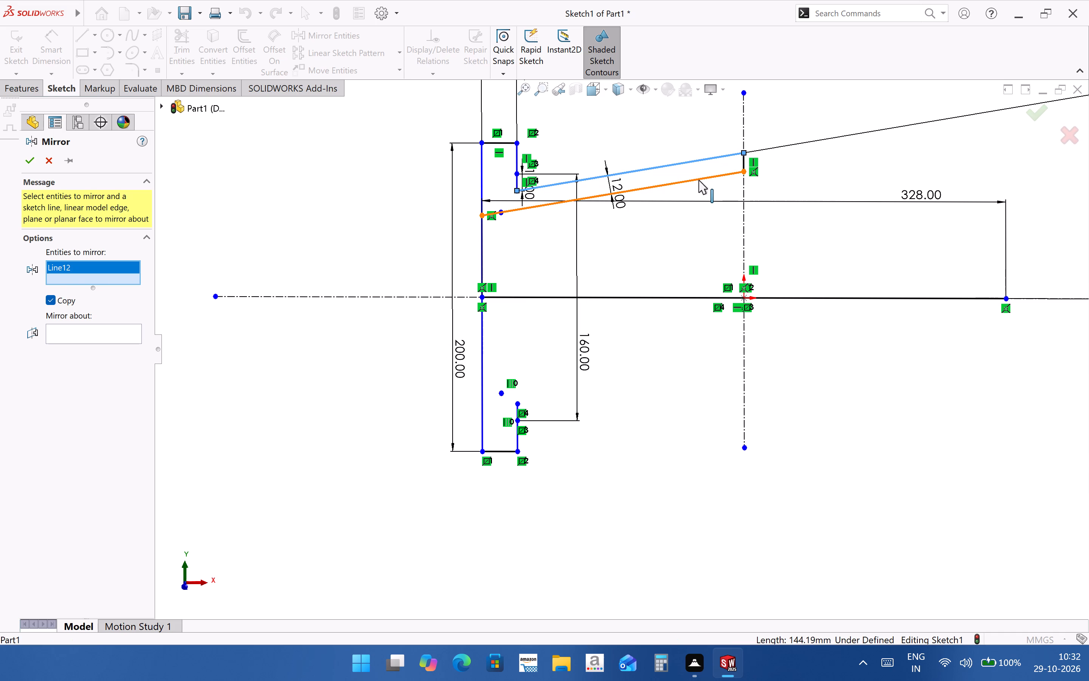
{"action": "left_click", "coordinate": [698, 180]}
{"action": "left_click", "coordinate": [744, 164]}
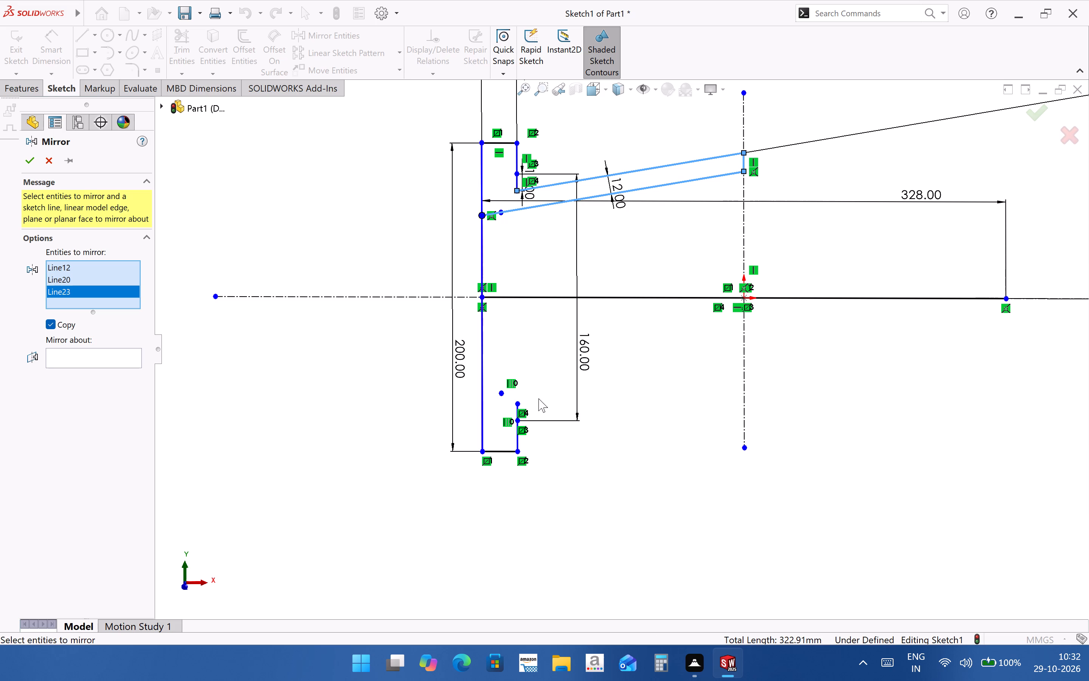
{"action": "scroll", "coordinate": [523, 184], "scroll_direction": "down", "scroll_amount": 2}
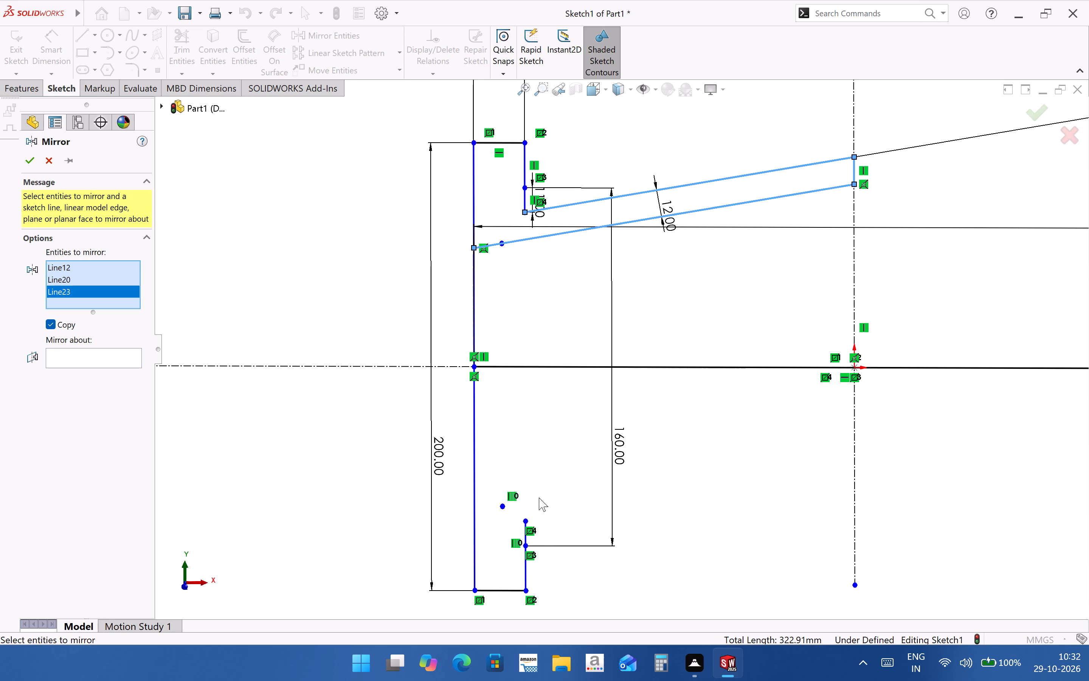
{"action": "left_click", "coordinate": [74, 358]}
{"action": "left_click", "coordinate": [442, 366]}
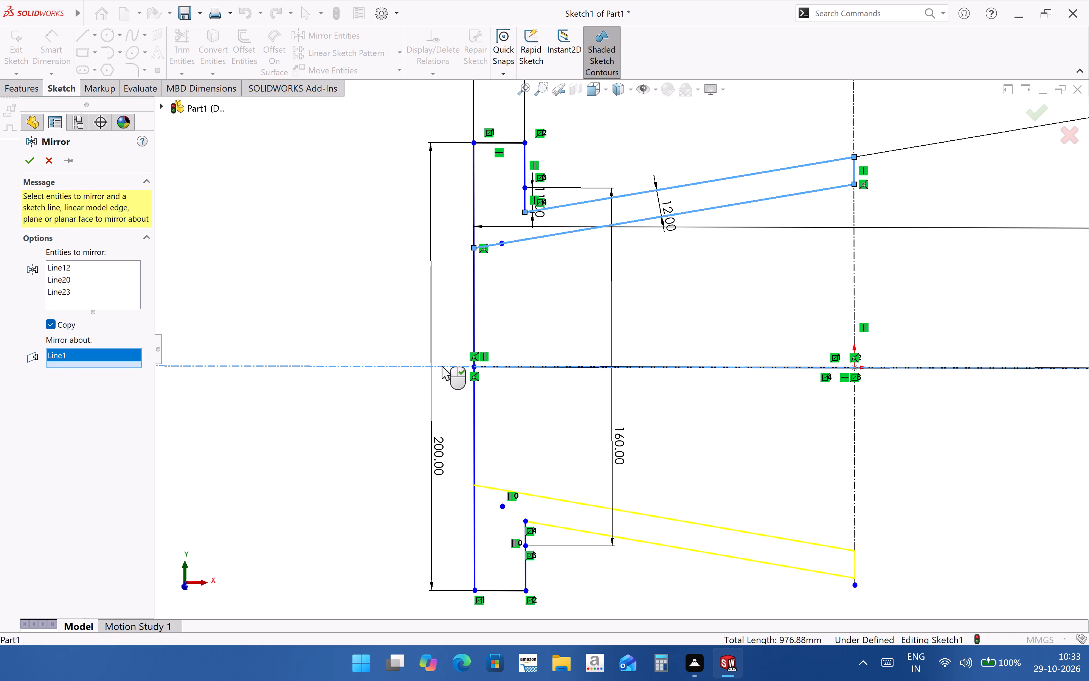
{"action": "left_click", "coordinate": [35, 162]}
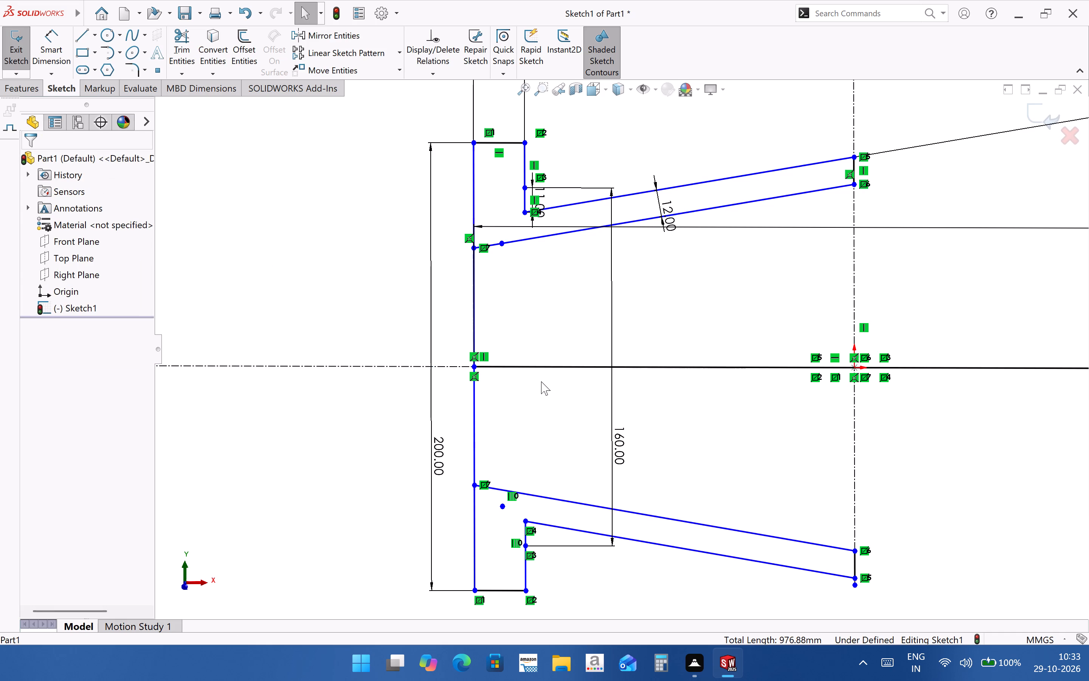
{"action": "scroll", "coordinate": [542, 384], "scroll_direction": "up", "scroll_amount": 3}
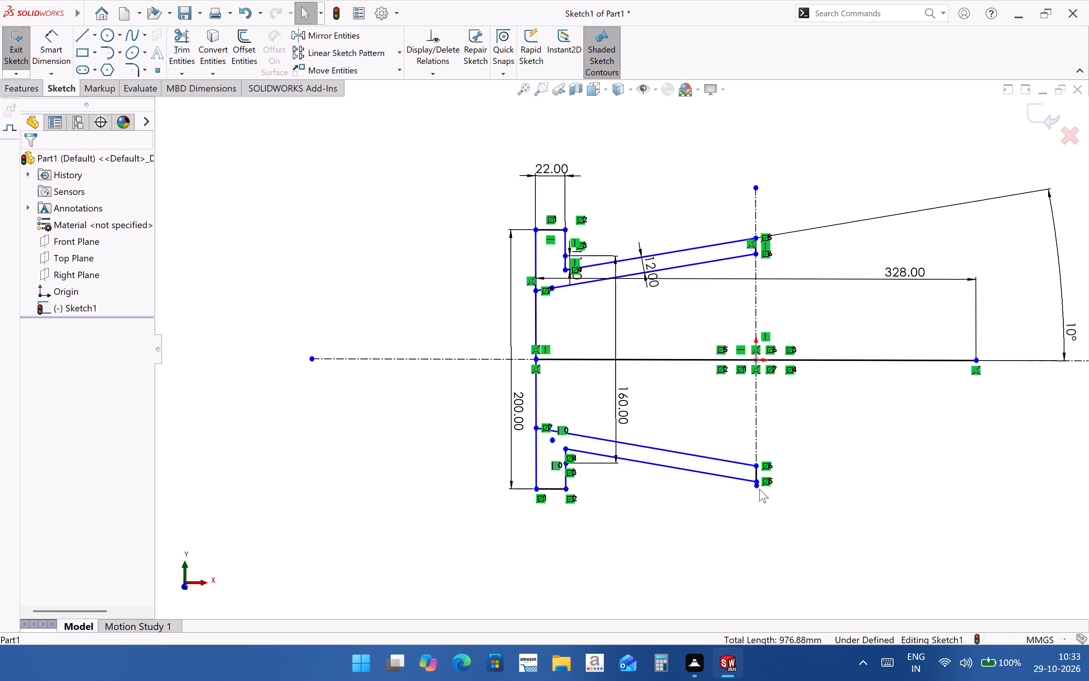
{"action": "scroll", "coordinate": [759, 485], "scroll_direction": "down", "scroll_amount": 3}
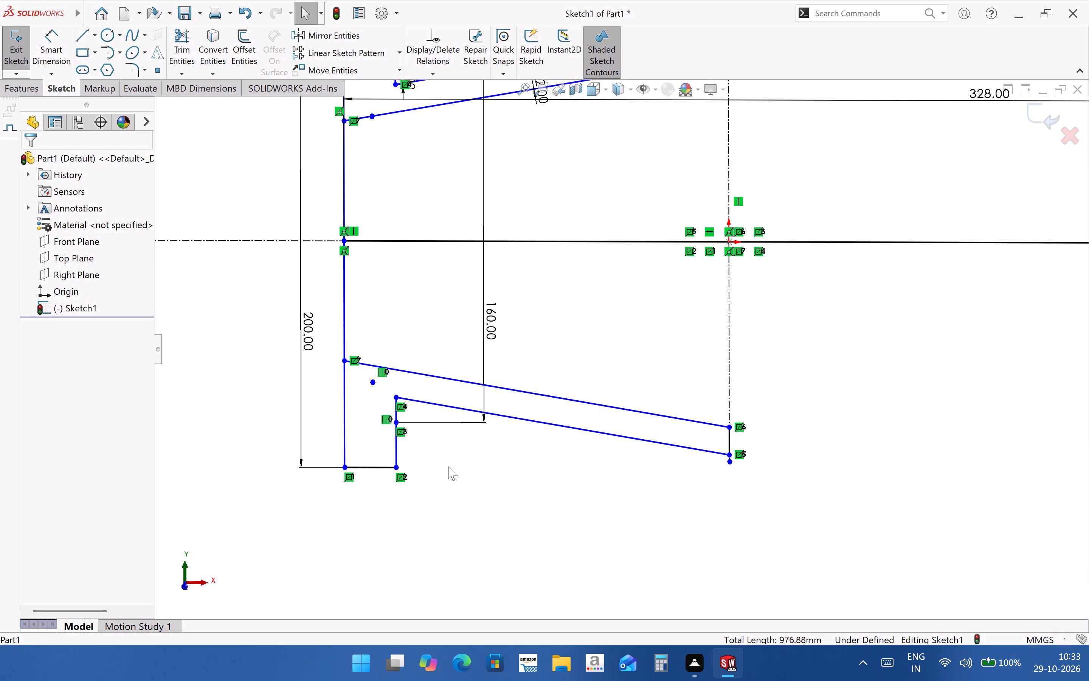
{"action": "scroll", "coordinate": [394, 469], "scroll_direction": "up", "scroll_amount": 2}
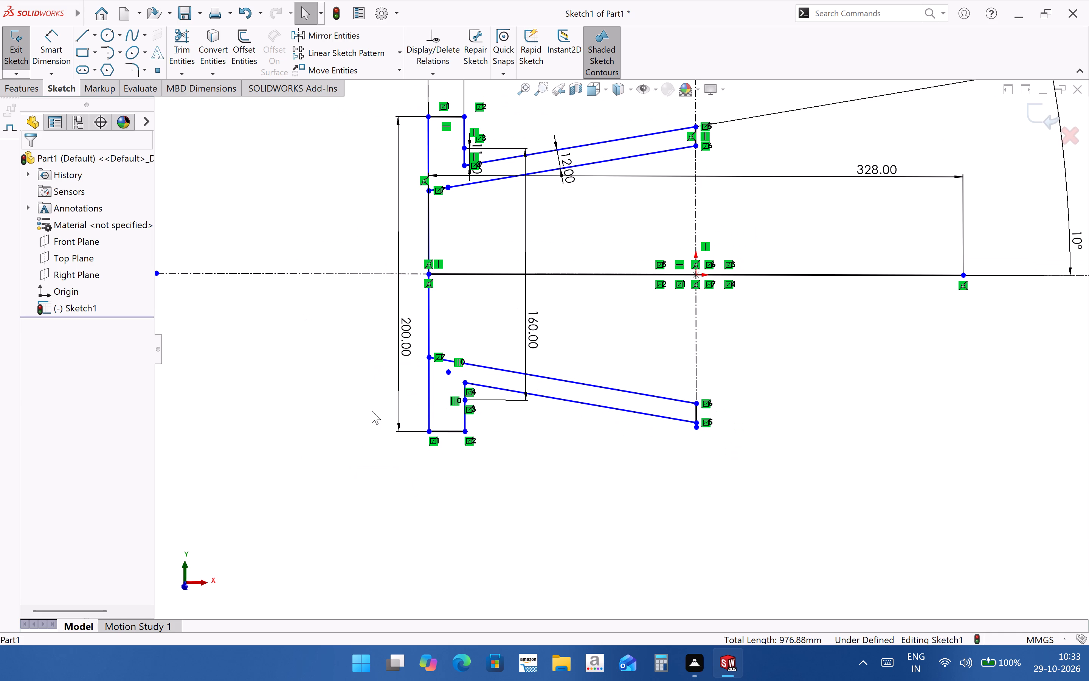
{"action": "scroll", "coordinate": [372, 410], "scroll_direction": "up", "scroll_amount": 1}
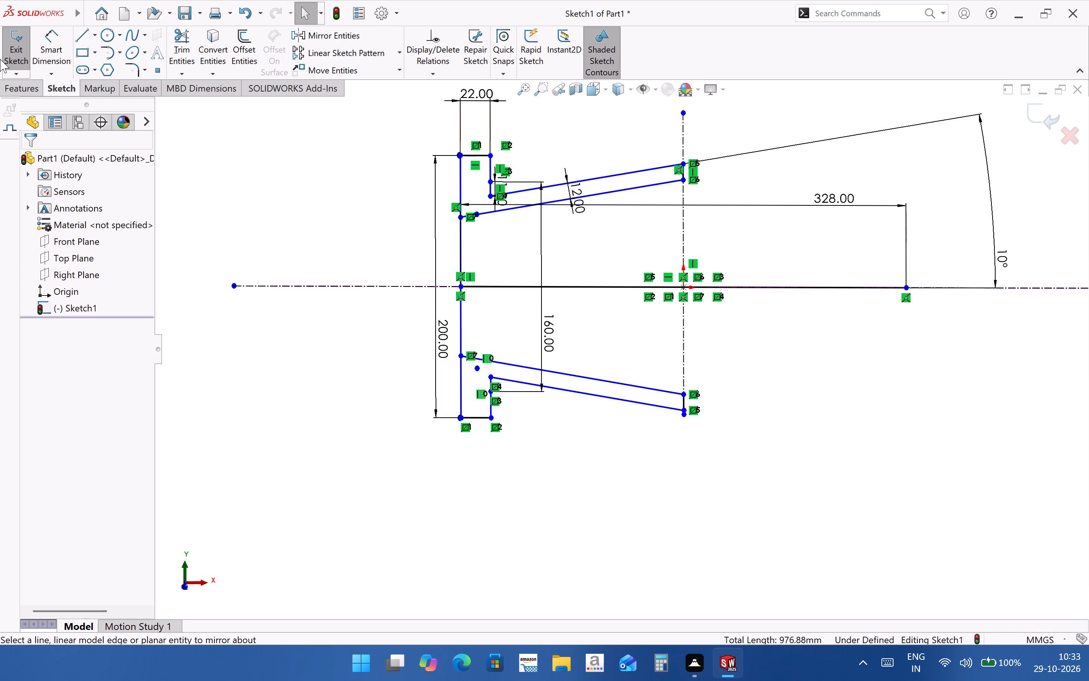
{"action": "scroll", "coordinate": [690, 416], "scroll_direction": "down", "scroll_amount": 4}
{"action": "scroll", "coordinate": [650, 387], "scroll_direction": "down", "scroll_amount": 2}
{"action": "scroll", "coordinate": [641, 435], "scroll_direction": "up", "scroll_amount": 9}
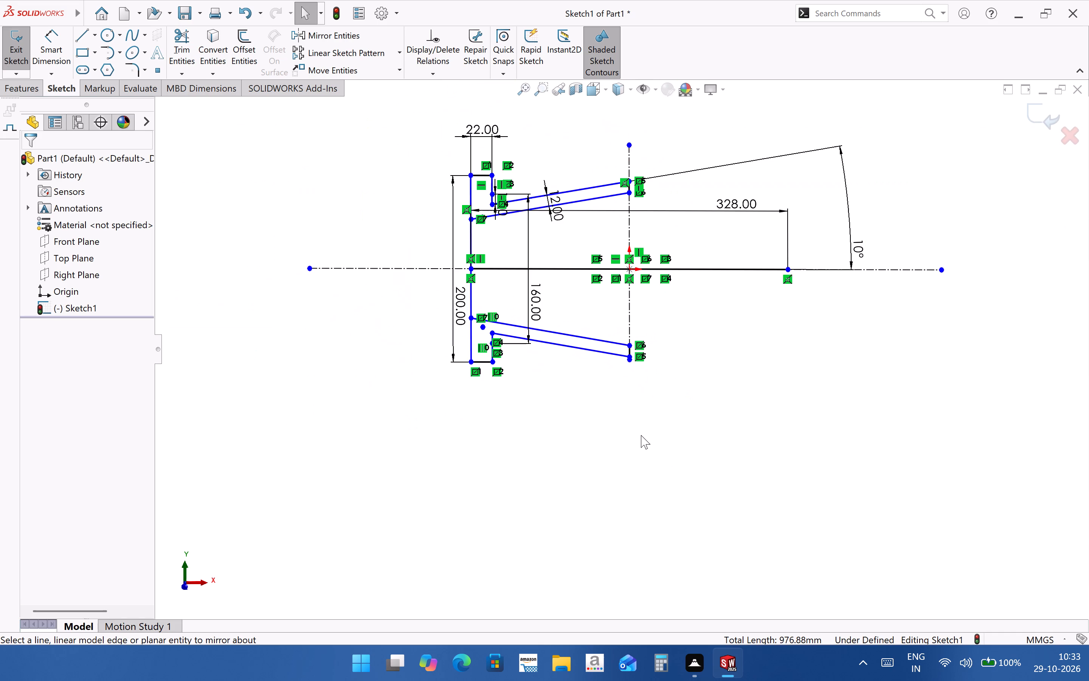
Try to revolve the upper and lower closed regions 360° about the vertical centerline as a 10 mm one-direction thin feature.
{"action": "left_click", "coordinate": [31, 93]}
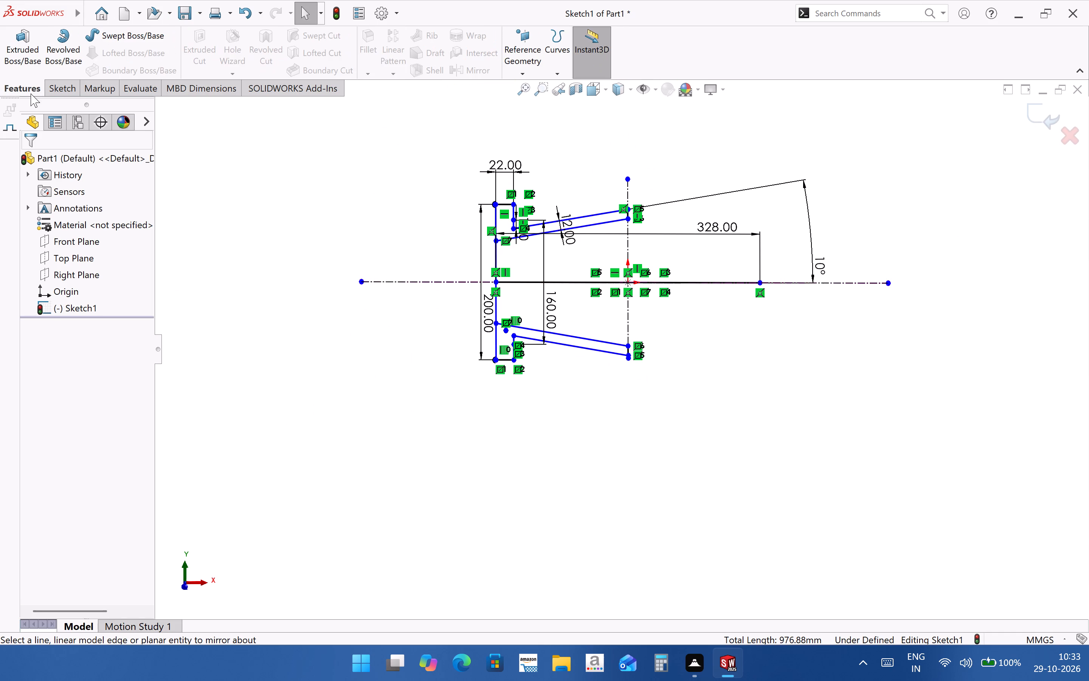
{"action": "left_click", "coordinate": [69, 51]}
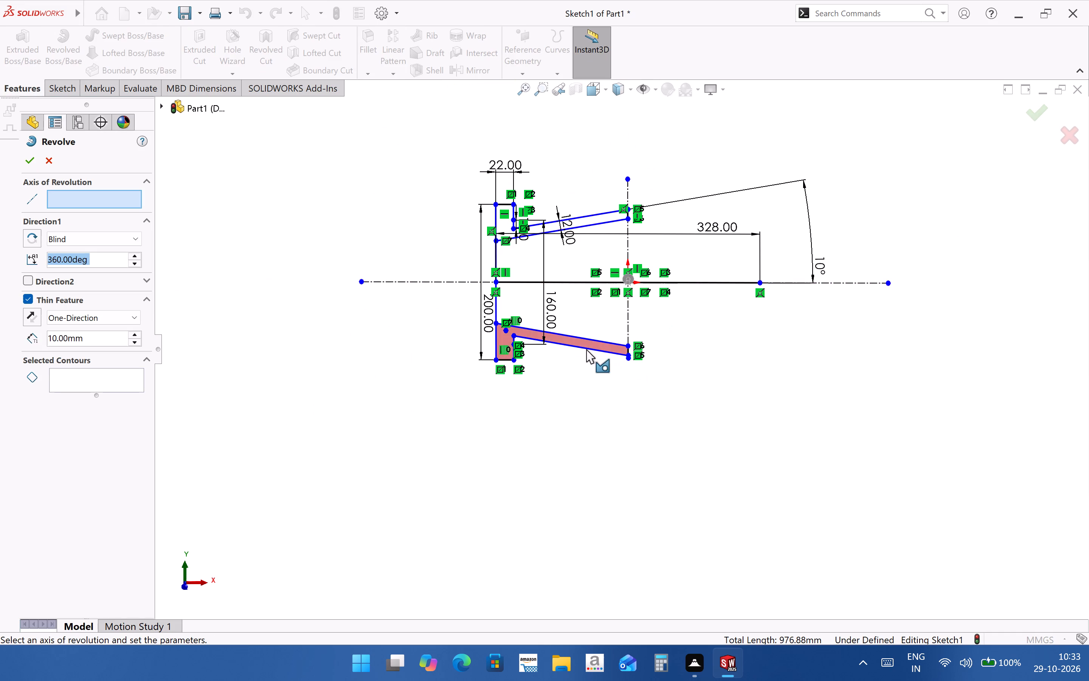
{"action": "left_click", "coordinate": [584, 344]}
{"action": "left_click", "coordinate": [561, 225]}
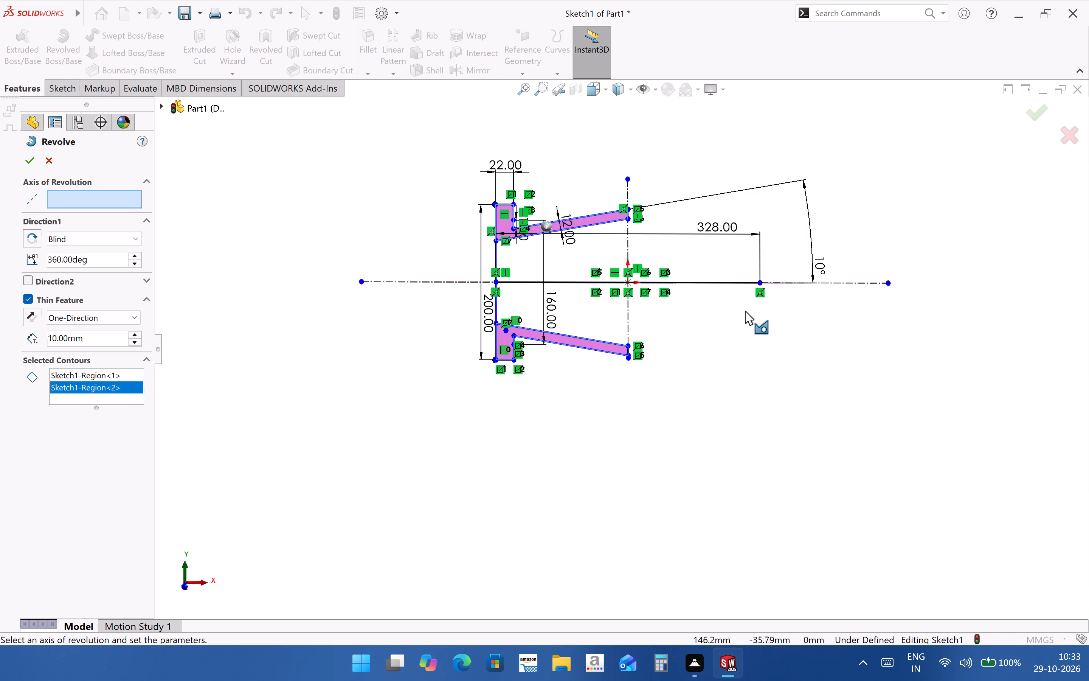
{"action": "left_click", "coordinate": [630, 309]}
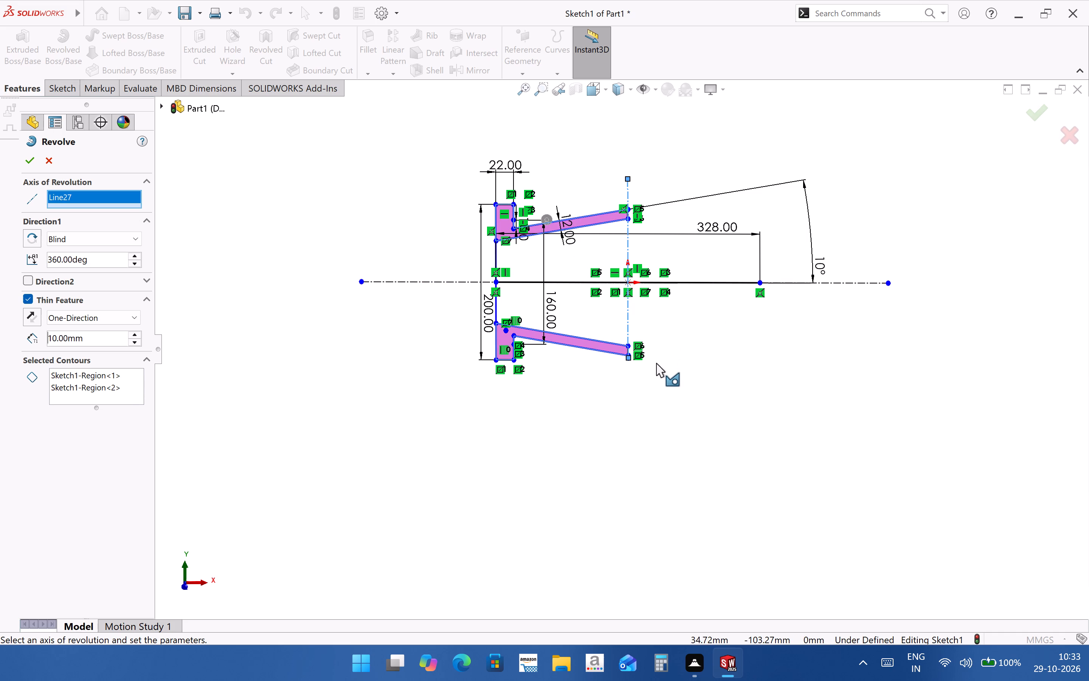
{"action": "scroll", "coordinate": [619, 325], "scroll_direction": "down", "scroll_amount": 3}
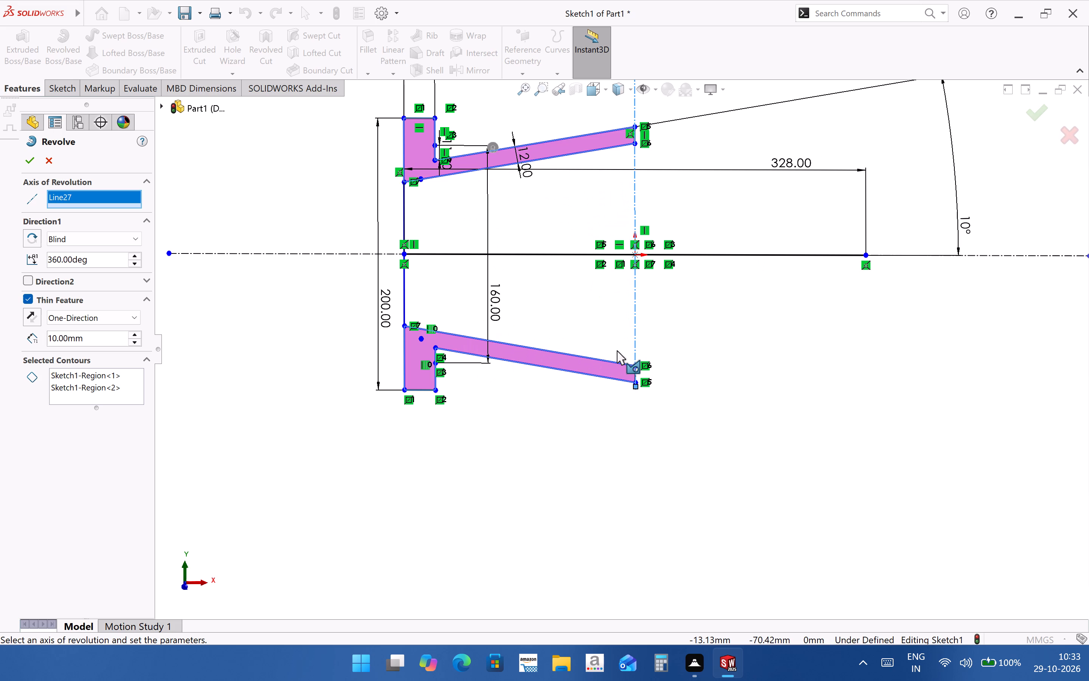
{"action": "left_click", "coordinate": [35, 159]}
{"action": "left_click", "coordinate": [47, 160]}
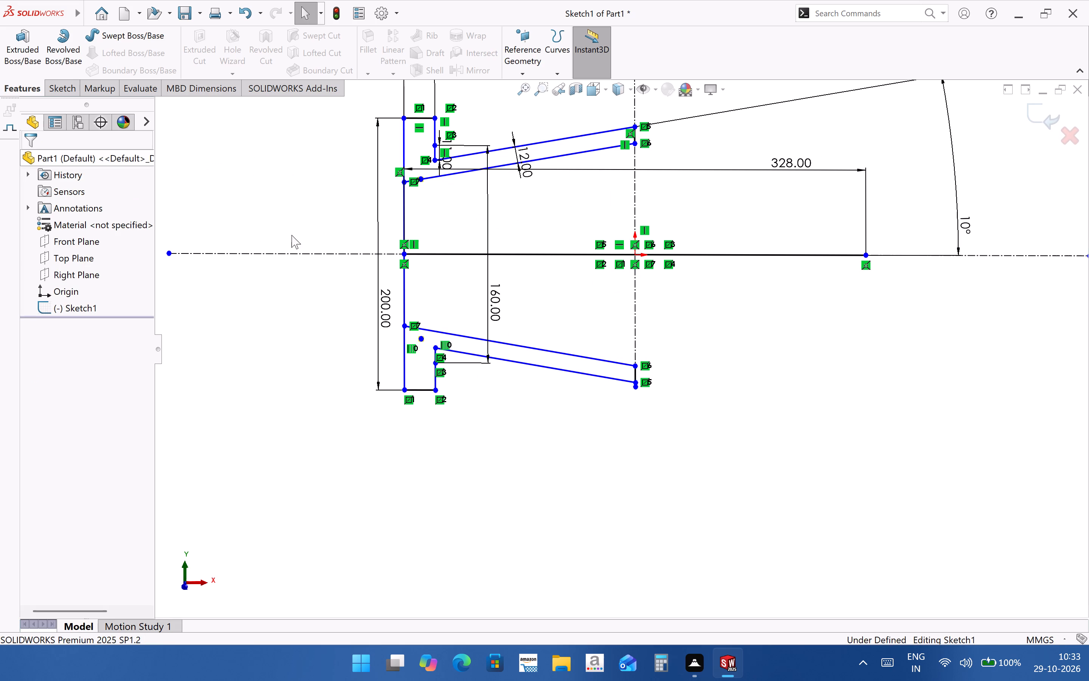
Trim away the outer vertical line between the two inner inclined lines, above and below the horizontal centerline.
{"action": "left_click", "coordinate": [79, 90]}
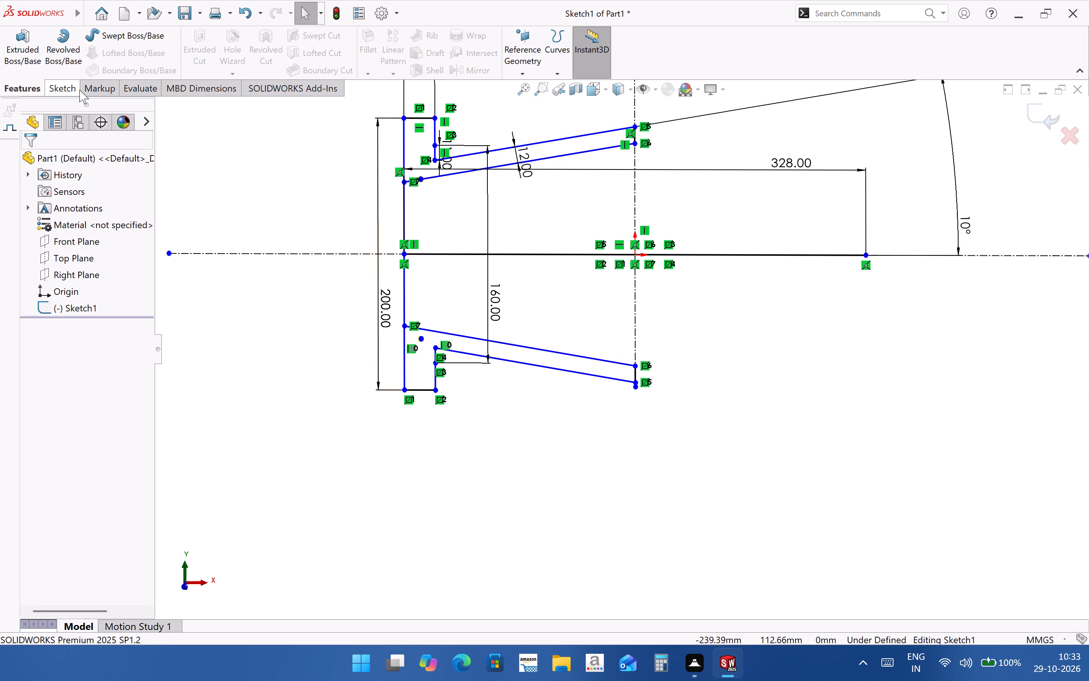
{"action": "left_click", "coordinate": [179, 46]}
{"action": "left_click_drag", "start_coordinate": [394, 215], "coordinate": [415, 215]}
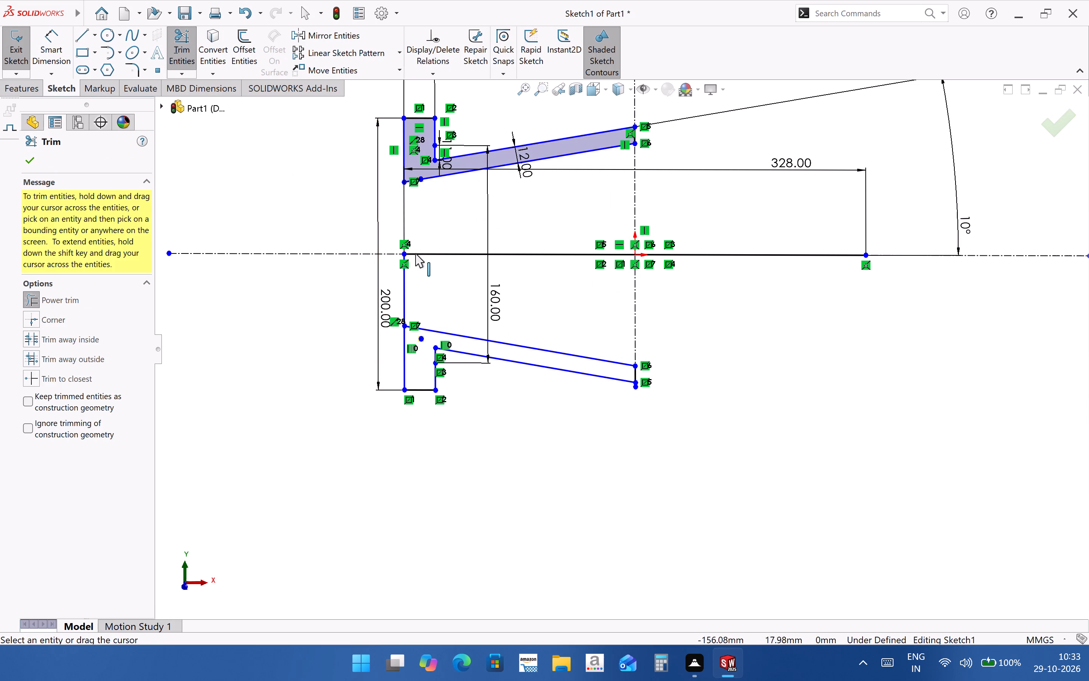
{"action": "left_click_drag", "start_coordinate": [392, 296], "coordinate": [423, 296]}
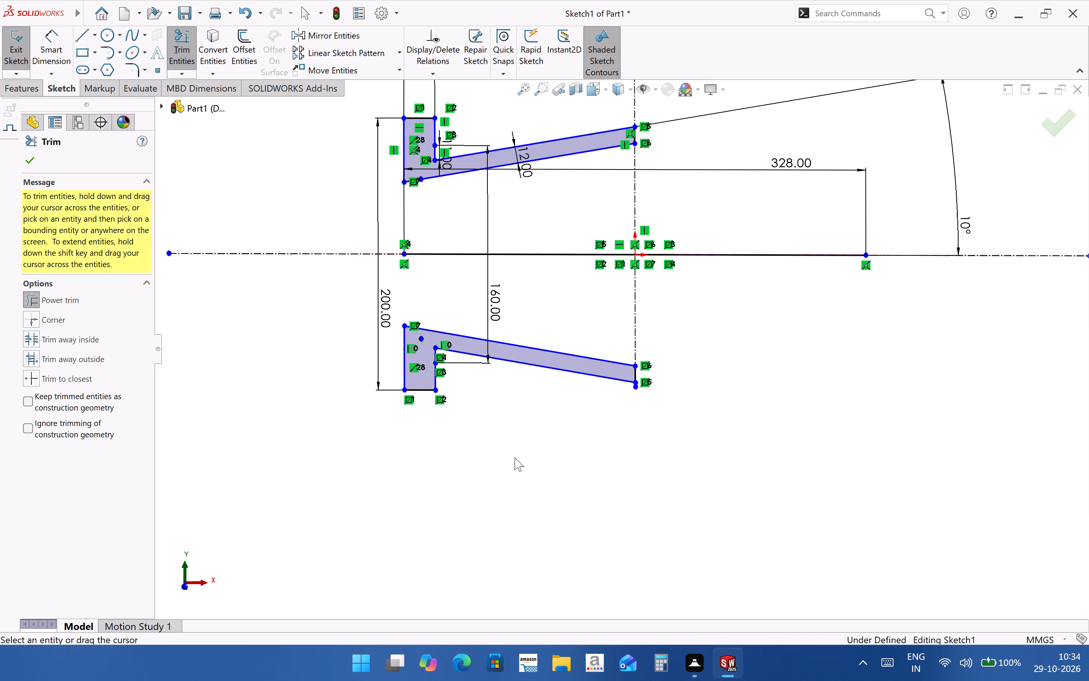
{"action": "scroll", "coordinate": [515, 457], "scroll_direction": "up", "scroll_amount": 1}
{"action": "scroll", "coordinate": [631, 391], "scroll_direction": "down", "scroll_amount": 7}
{"action": "scroll", "coordinate": [625, 420], "scroll_direction": "up", "scroll_amount": 4}
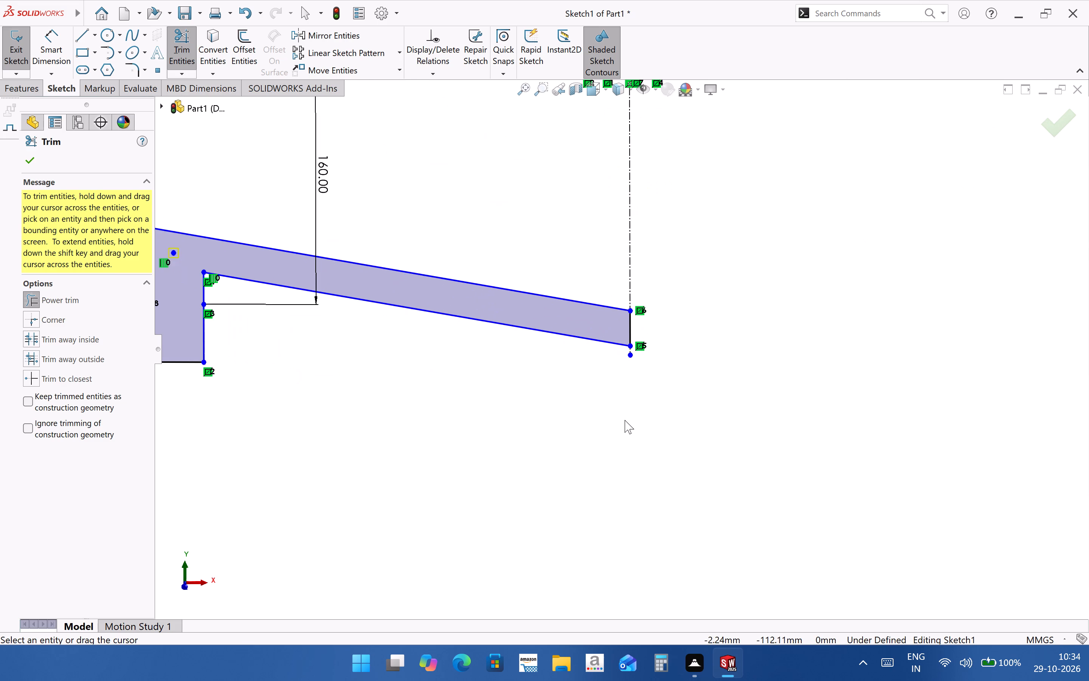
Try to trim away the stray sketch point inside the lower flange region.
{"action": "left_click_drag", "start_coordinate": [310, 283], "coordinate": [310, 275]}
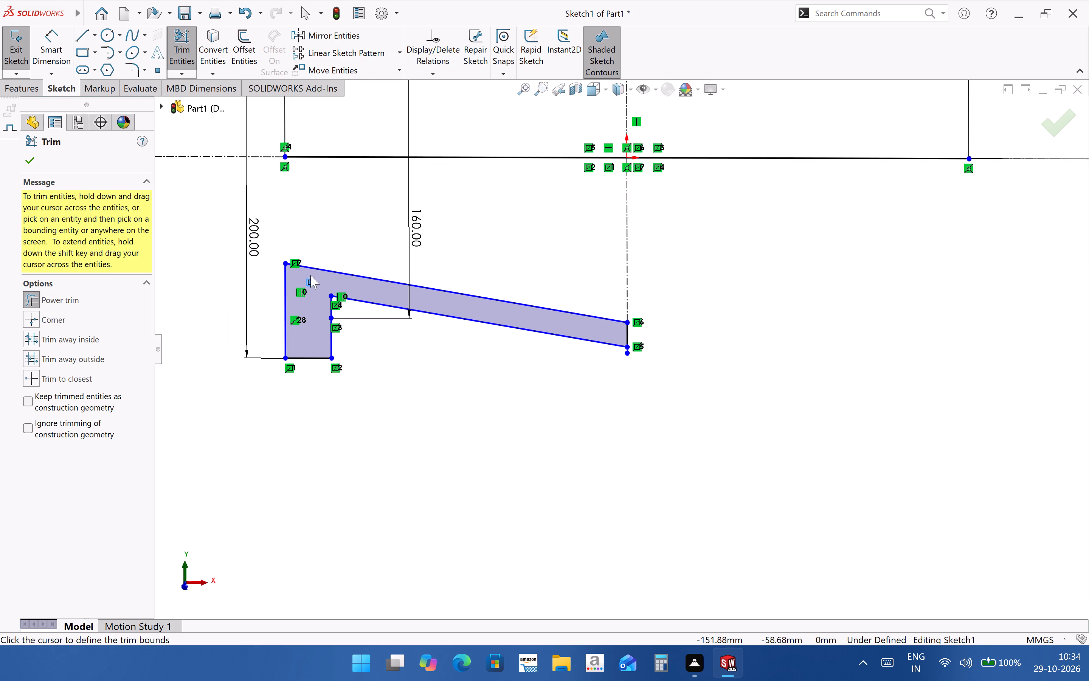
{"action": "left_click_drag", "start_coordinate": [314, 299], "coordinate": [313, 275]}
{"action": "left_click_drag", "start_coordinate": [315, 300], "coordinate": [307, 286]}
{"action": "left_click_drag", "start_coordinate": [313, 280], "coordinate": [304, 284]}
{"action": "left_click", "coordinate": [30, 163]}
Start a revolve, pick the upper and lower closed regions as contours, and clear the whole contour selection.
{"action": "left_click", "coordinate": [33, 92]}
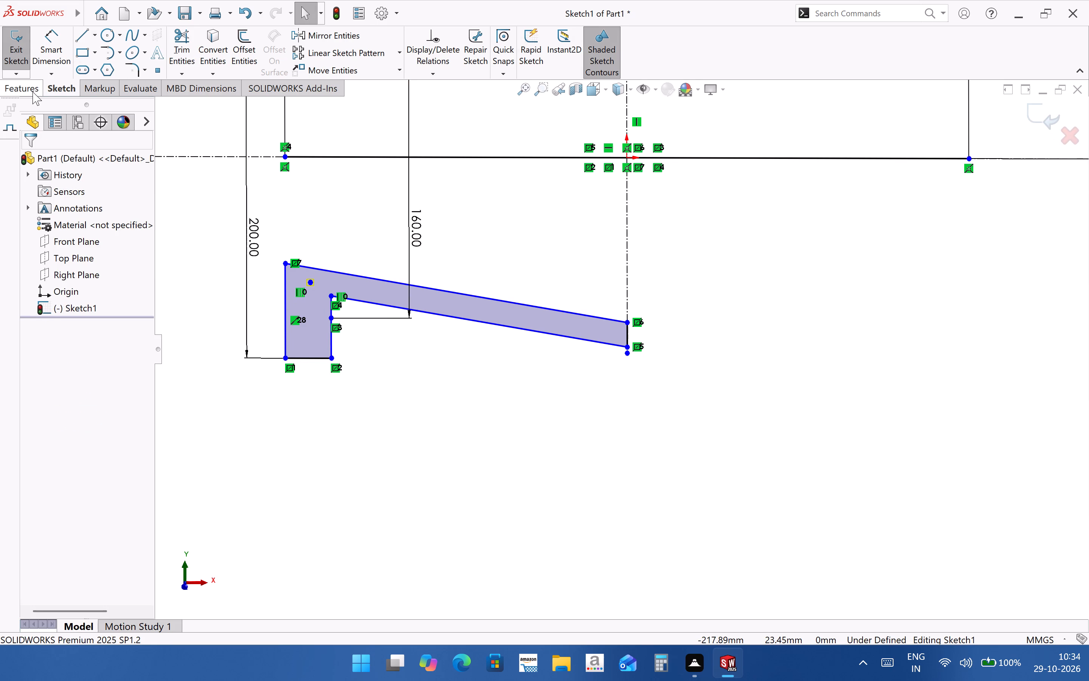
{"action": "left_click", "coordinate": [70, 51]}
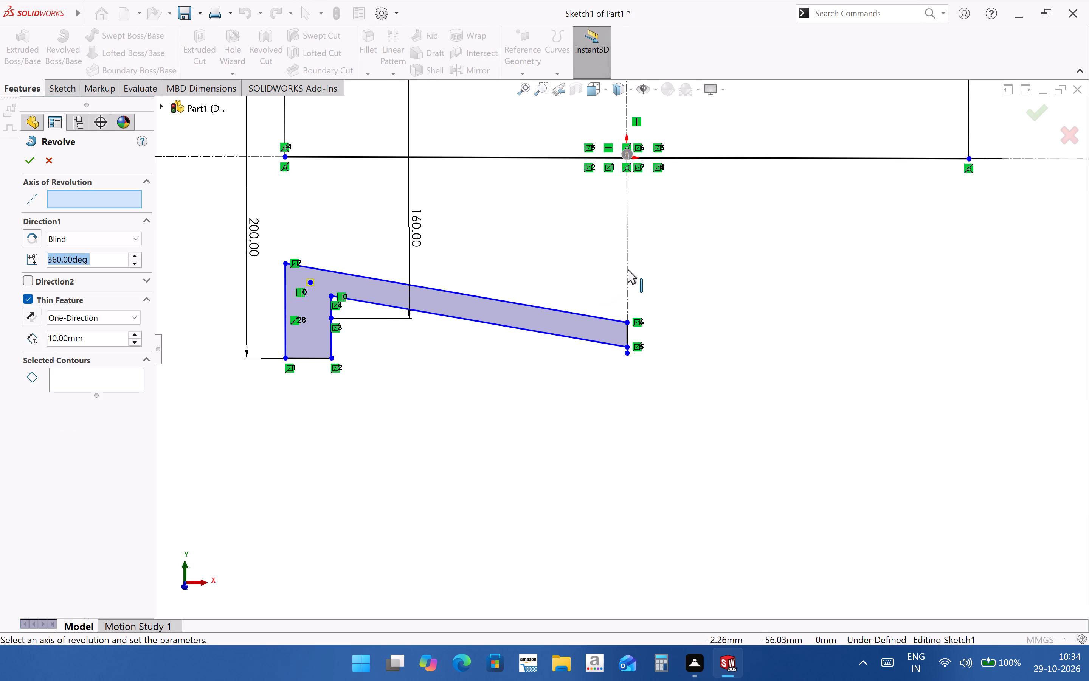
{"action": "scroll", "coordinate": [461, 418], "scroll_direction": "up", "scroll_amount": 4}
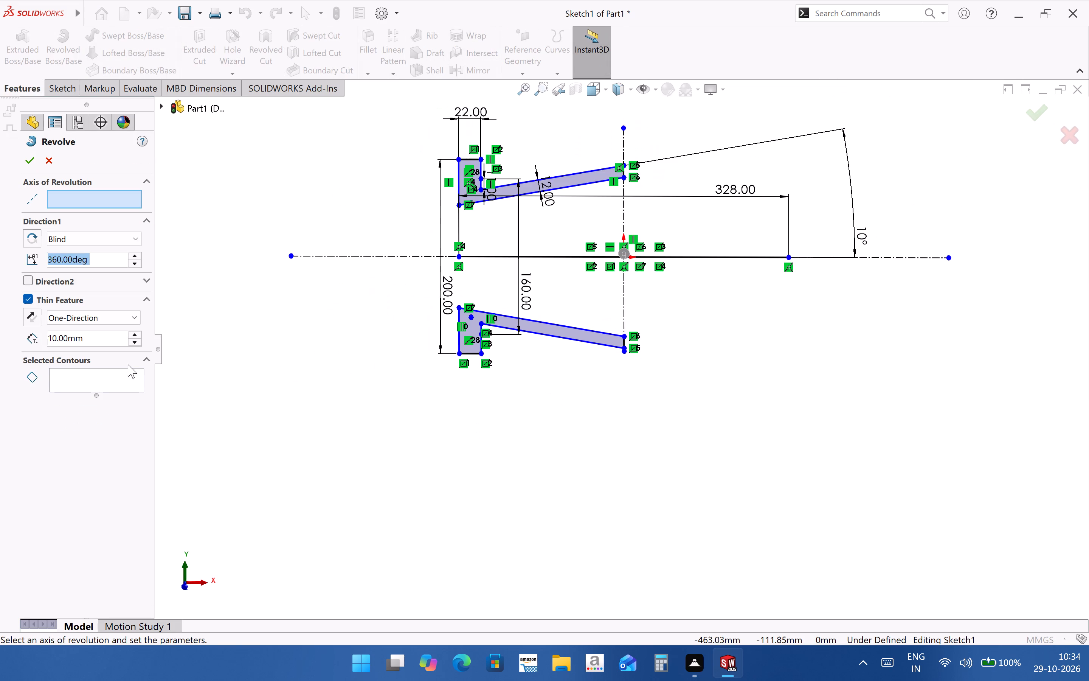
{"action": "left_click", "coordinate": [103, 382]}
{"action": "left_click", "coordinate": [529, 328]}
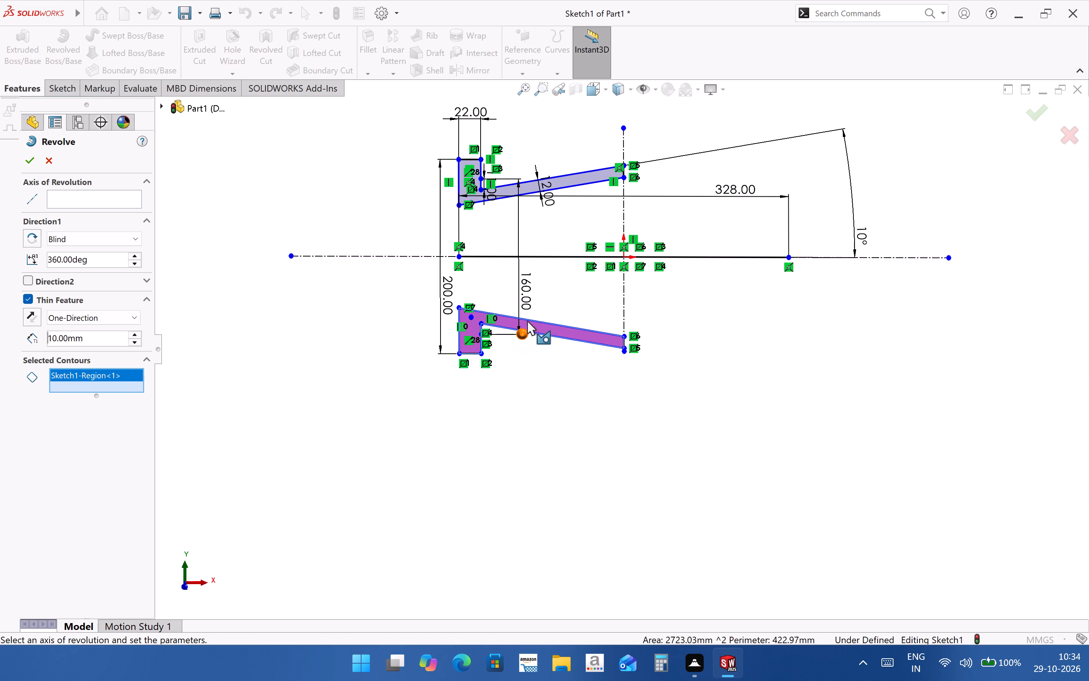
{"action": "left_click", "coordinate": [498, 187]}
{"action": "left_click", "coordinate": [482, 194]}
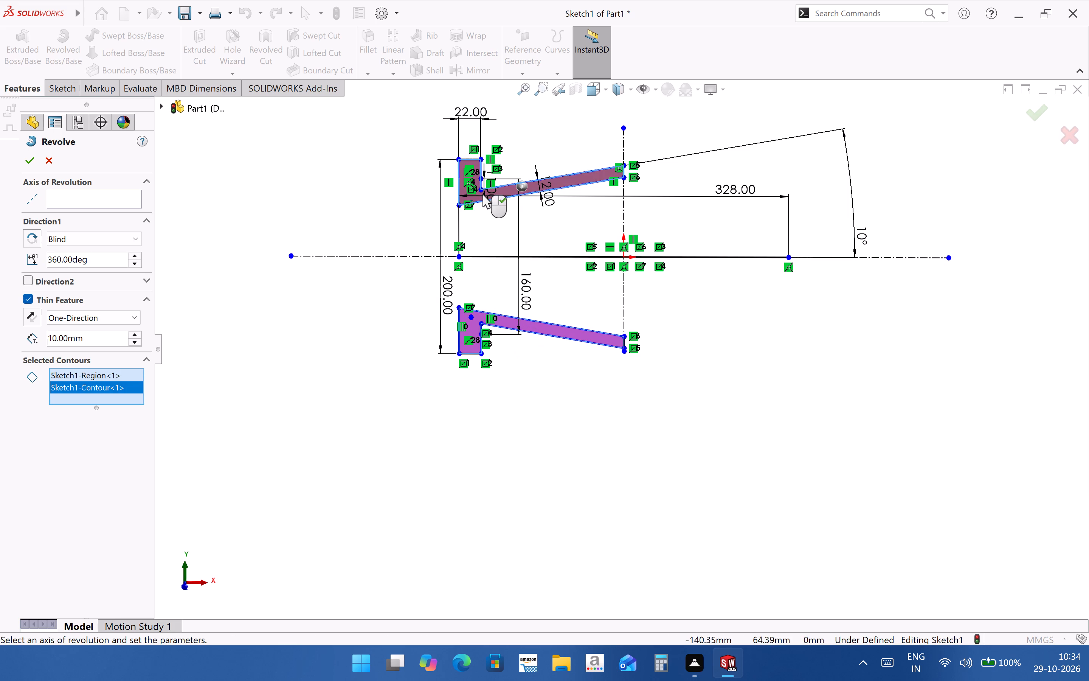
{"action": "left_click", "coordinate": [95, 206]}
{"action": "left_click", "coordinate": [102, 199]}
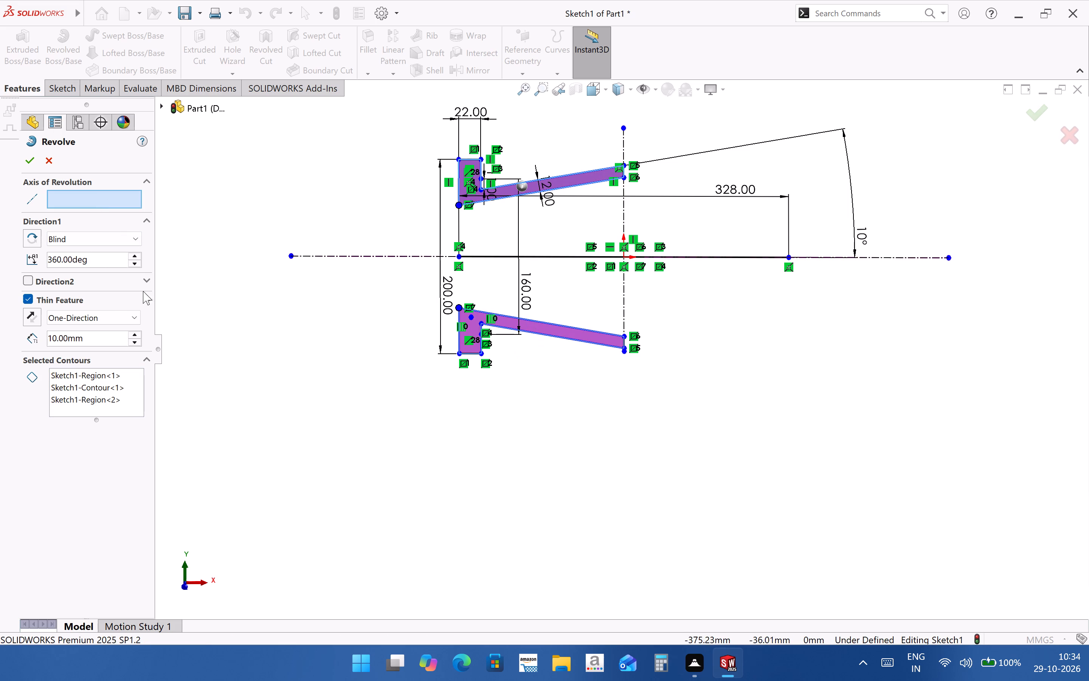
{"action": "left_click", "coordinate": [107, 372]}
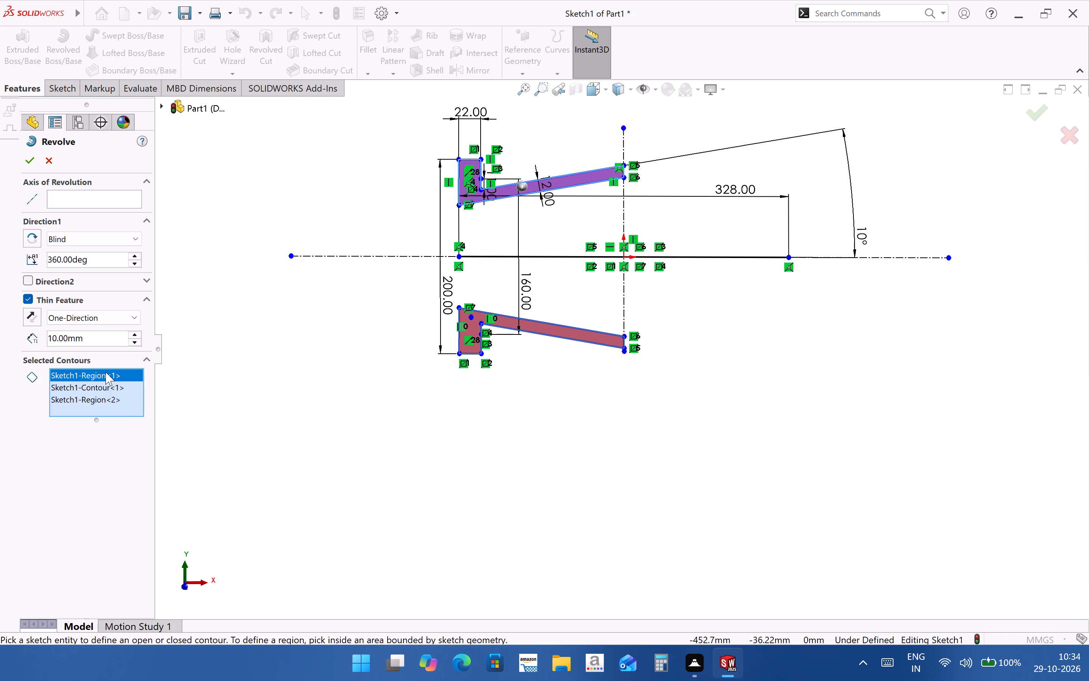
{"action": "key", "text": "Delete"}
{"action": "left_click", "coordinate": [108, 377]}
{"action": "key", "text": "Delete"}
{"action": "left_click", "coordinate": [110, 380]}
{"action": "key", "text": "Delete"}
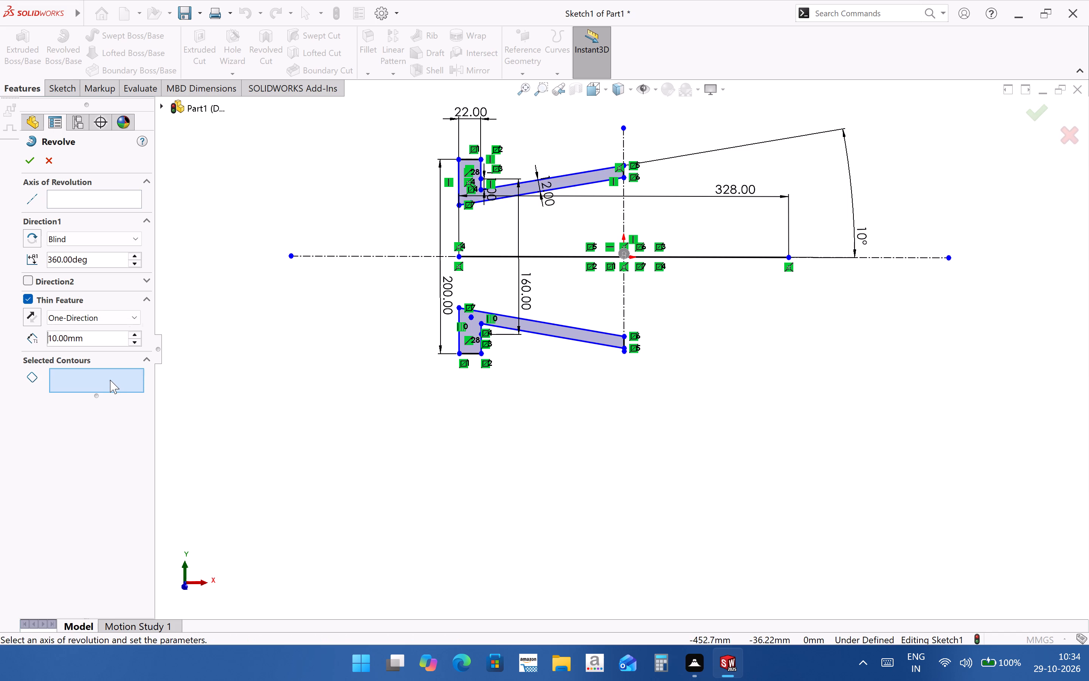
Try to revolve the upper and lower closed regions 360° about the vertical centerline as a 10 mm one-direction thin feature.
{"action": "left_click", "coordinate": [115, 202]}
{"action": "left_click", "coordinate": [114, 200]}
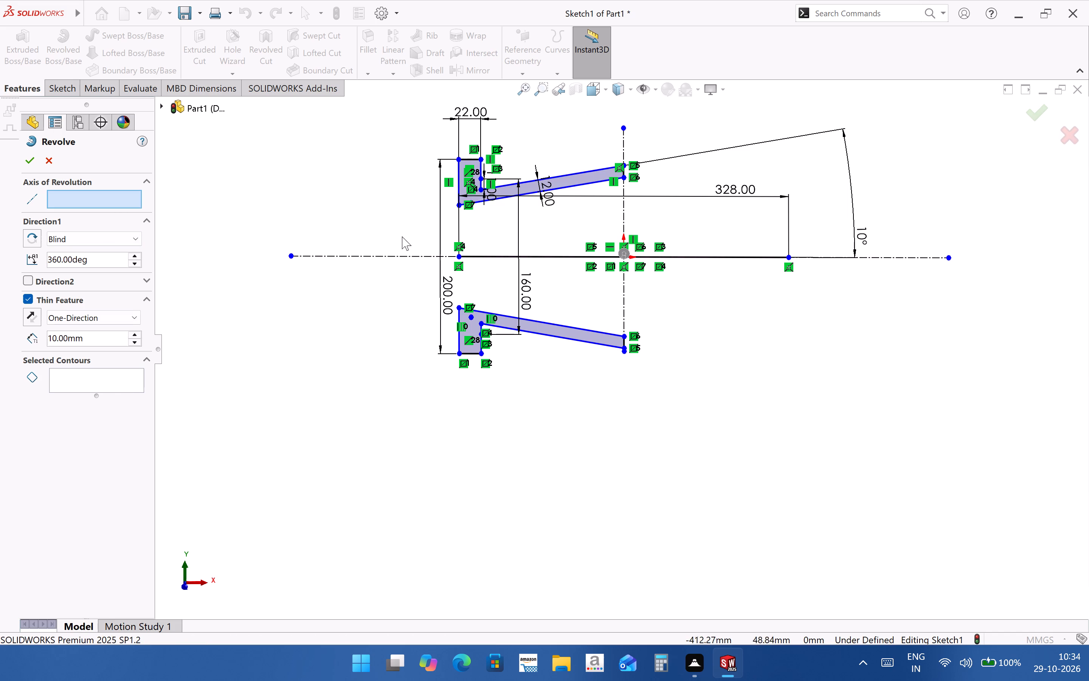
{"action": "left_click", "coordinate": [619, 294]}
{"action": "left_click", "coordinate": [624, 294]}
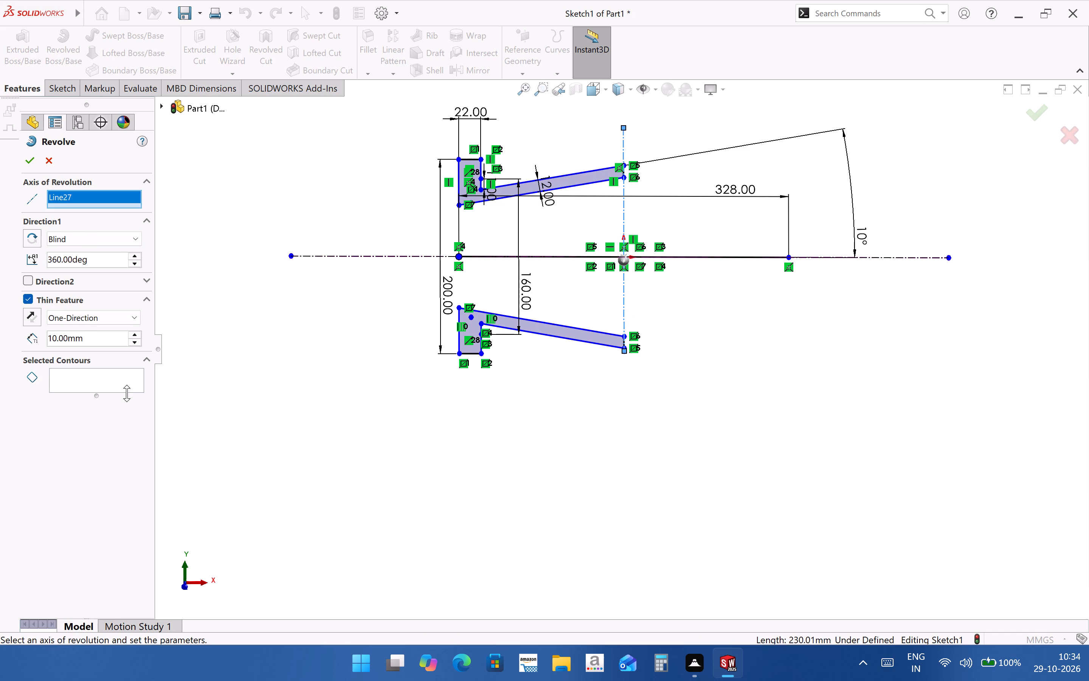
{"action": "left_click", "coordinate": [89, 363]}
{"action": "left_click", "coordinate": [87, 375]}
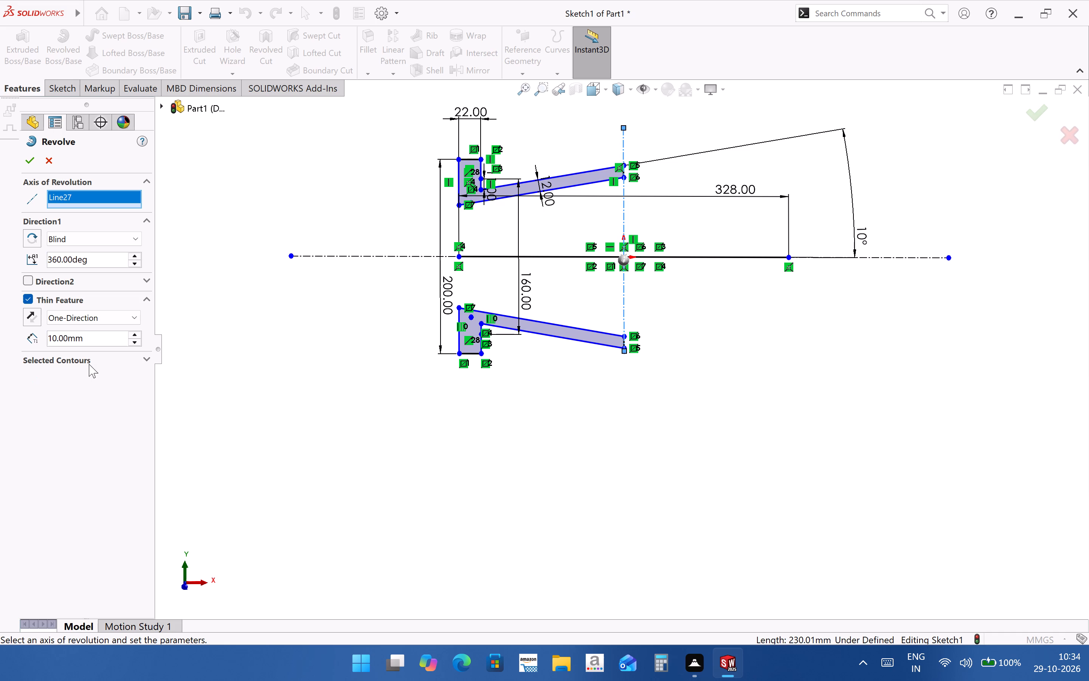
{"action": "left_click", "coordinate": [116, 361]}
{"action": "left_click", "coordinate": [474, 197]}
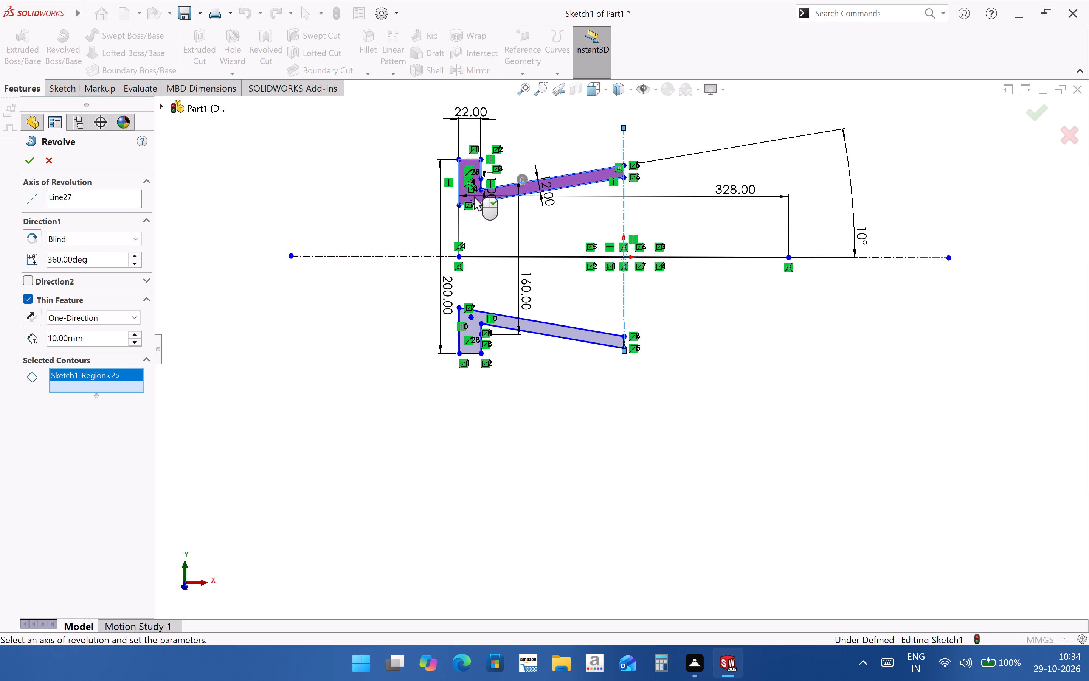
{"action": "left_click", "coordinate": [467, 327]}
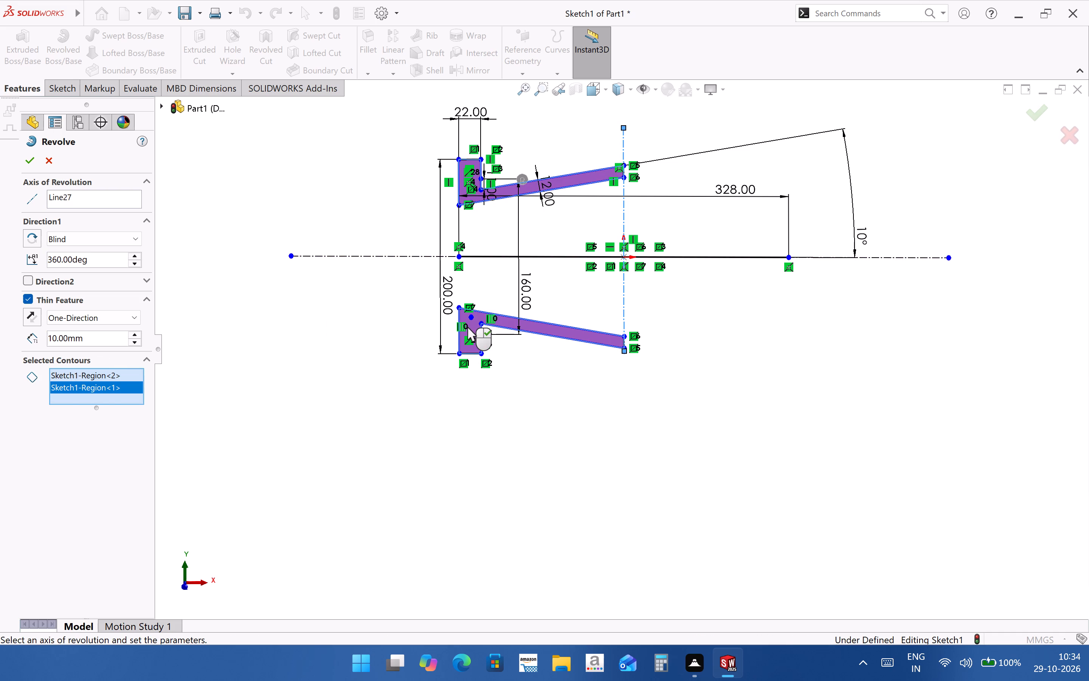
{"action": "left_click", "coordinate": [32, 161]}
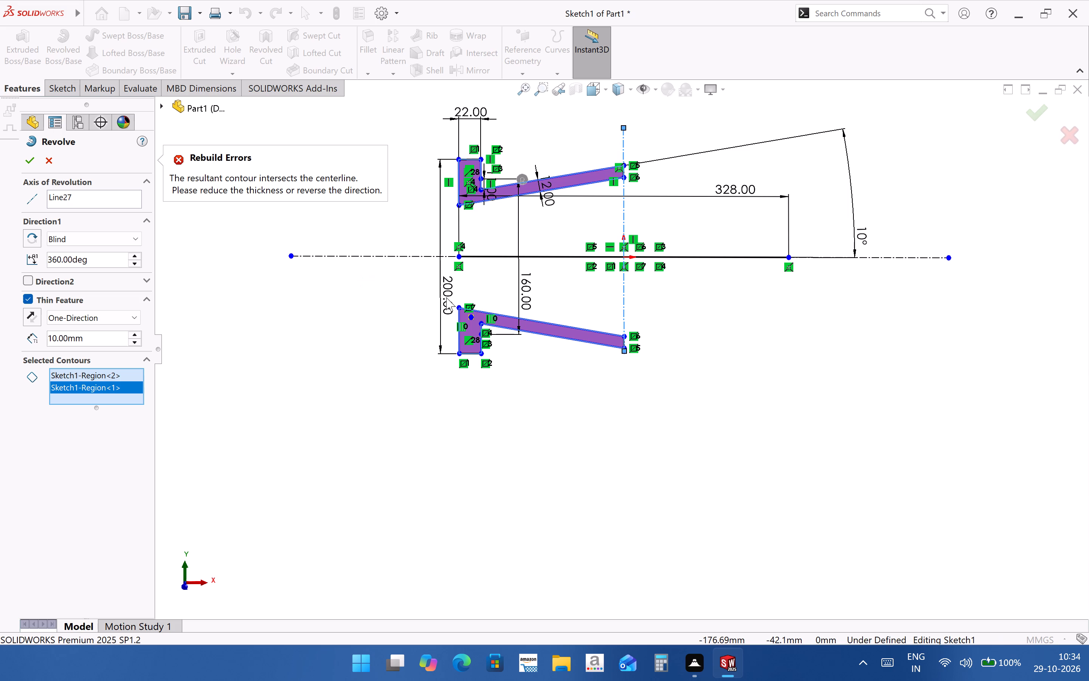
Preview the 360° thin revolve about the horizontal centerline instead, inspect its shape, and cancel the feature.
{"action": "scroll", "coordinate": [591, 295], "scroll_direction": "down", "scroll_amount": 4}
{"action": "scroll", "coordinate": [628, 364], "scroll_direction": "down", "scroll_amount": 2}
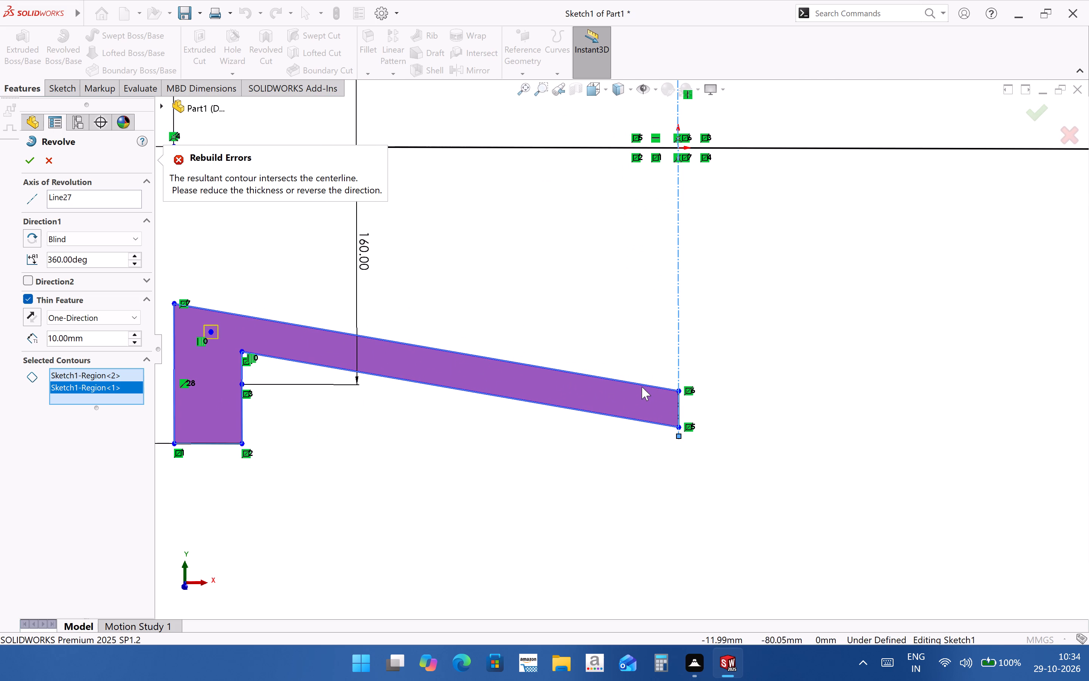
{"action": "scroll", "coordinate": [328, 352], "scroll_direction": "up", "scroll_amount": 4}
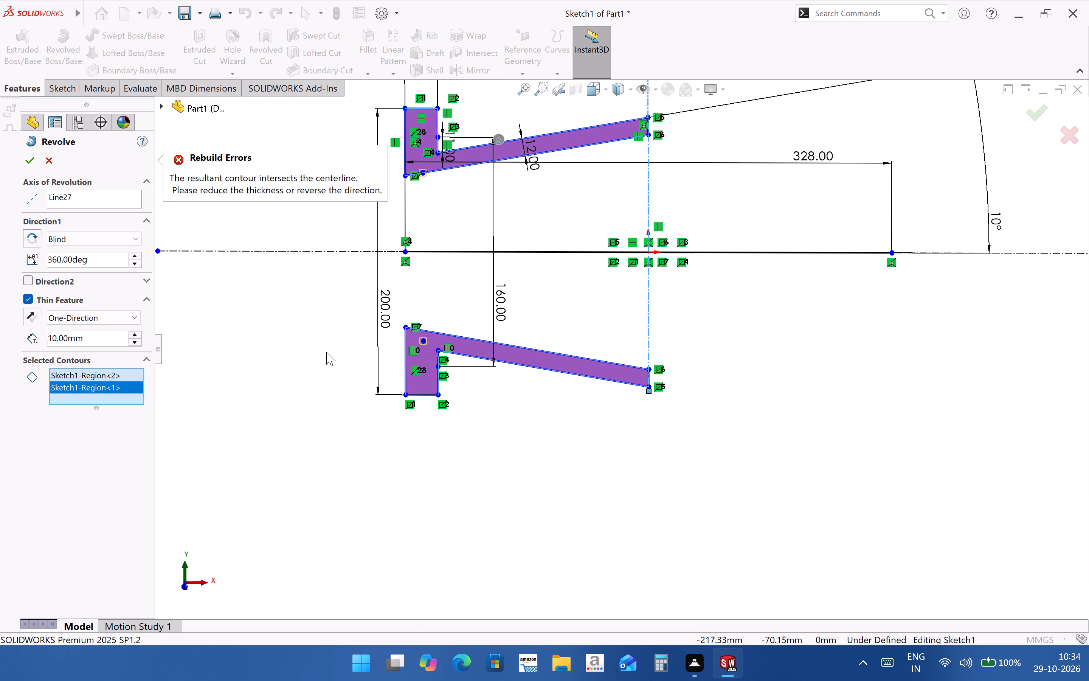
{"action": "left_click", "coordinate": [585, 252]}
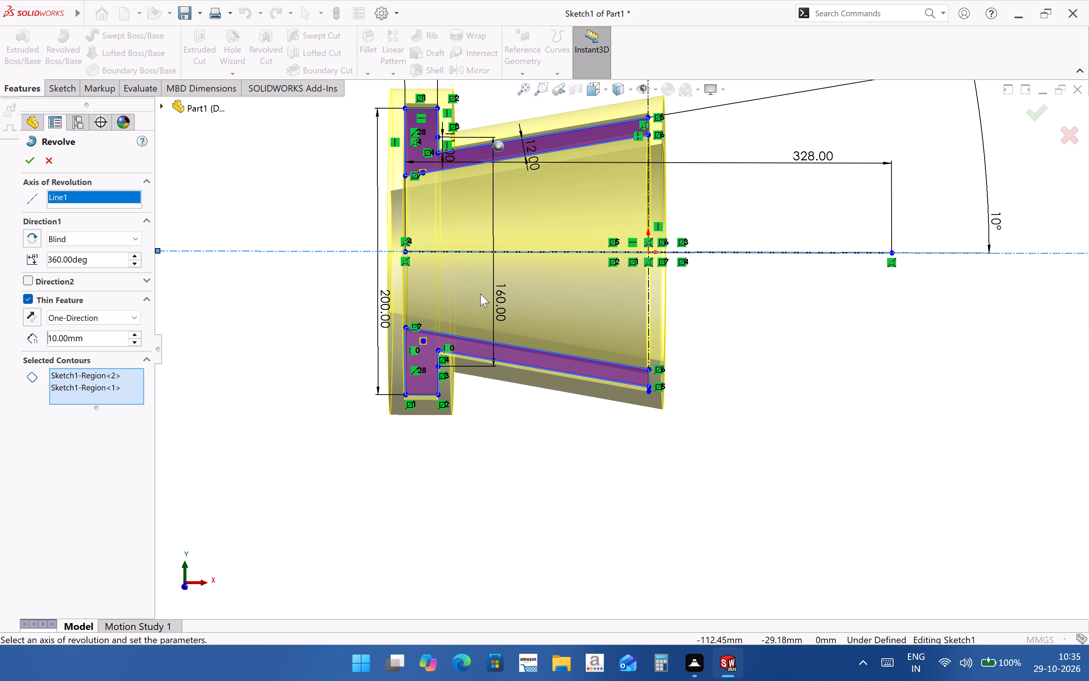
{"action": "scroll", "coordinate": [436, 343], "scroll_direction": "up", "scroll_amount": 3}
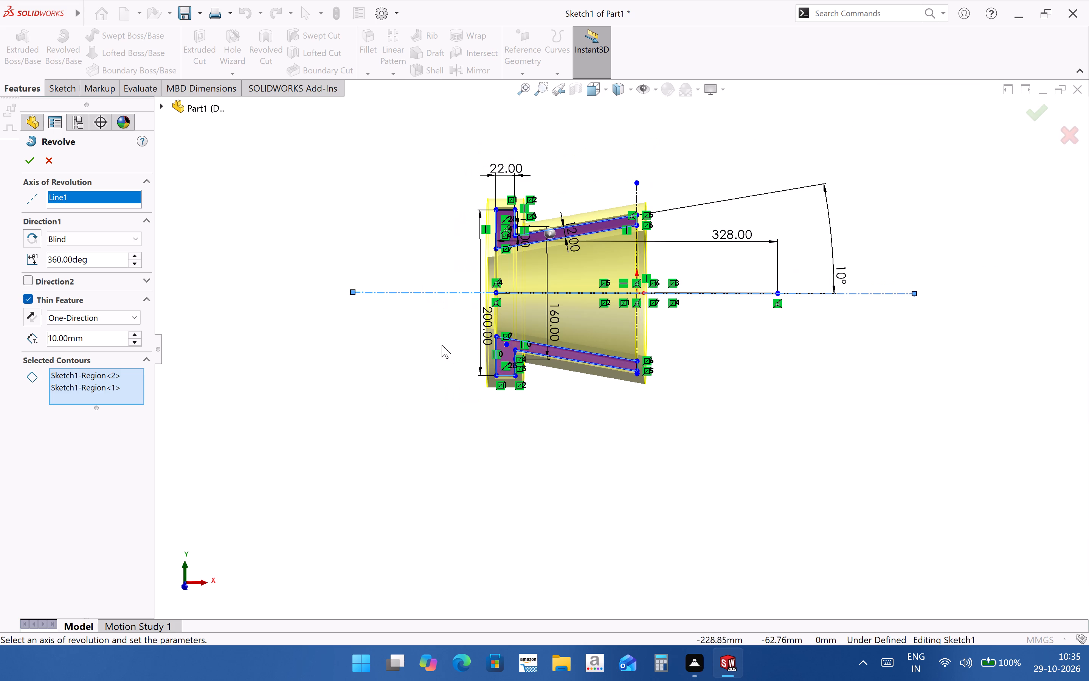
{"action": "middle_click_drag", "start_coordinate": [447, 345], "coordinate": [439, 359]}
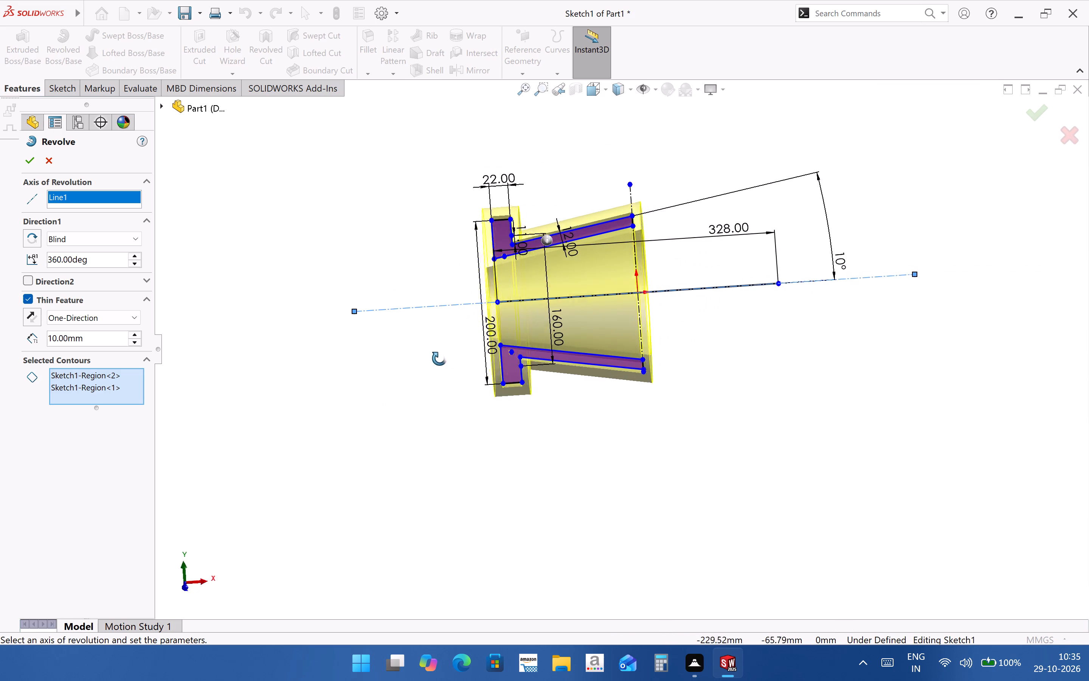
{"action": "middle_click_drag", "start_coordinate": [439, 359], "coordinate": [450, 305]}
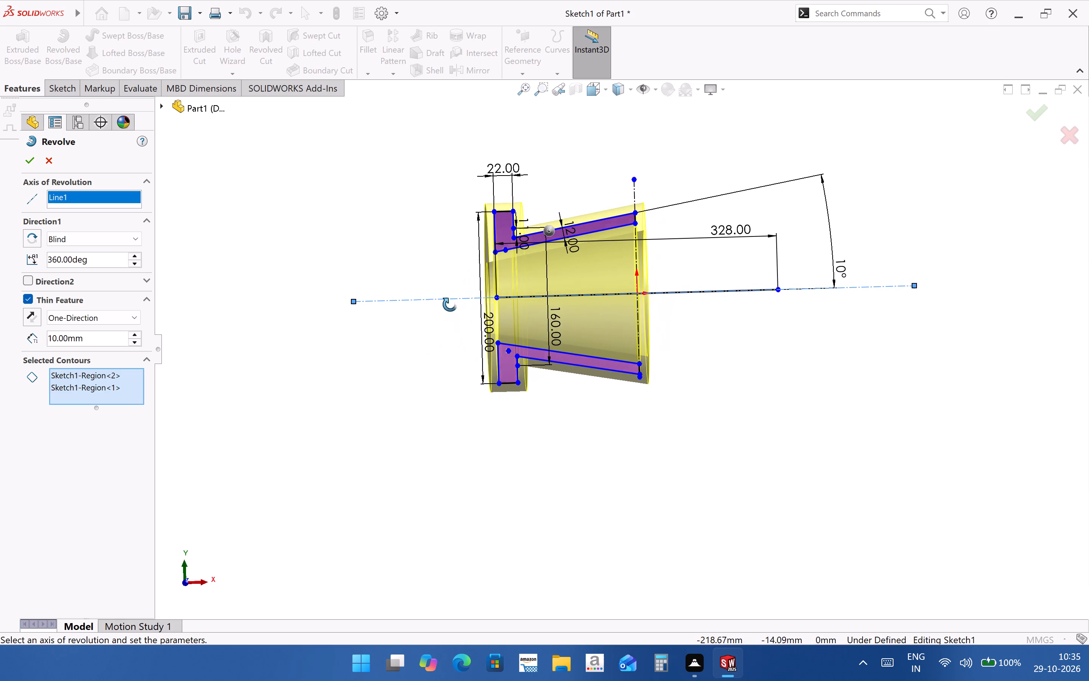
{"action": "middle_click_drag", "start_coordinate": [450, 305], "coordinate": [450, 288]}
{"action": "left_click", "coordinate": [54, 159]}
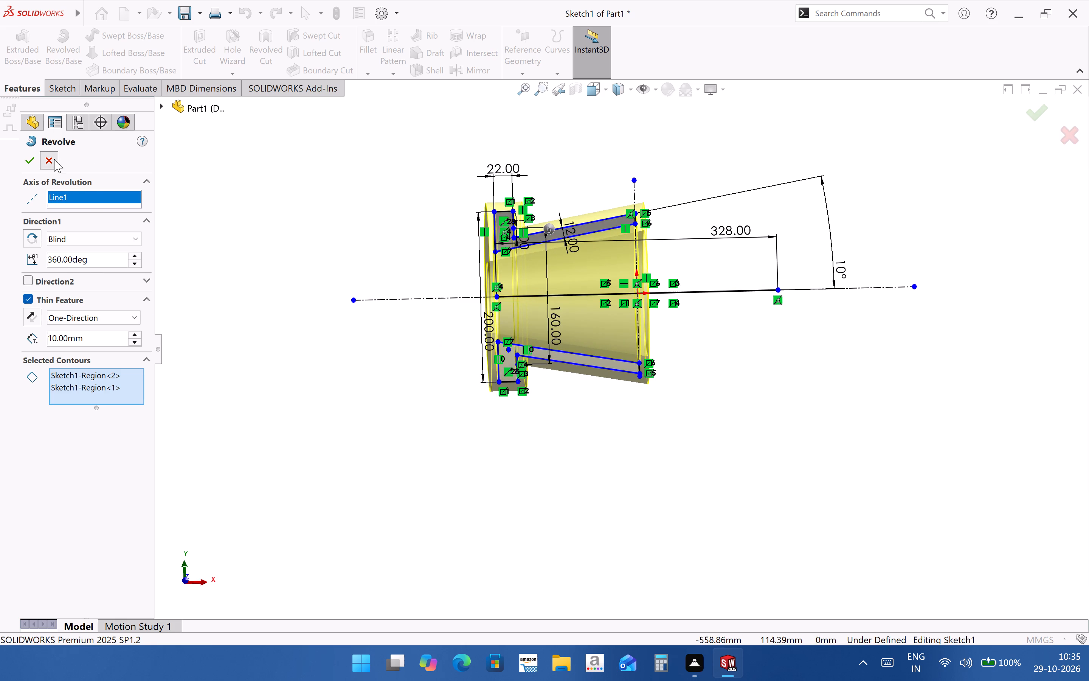
Examine the upper and lower sketch profiles and their position relative to both centerlines.
{"action": "scroll", "coordinate": [738, 305], "scroll_direction": "down", "scroll_amount": 1}
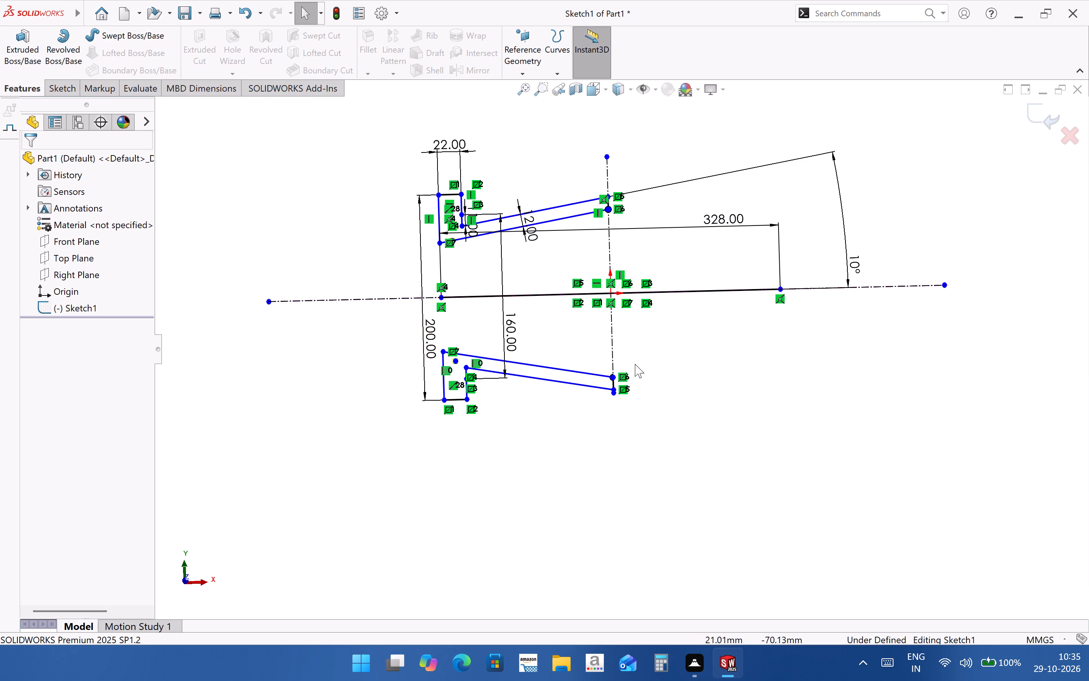
{"action": "scroll", "coordinate": [523, 213], "scroll_direction": "down", "scroll_amount": 3}
{"action": "scroll", "coordinate": [538, 365], "scroll_direction": "up", "scroll_amount": 3}
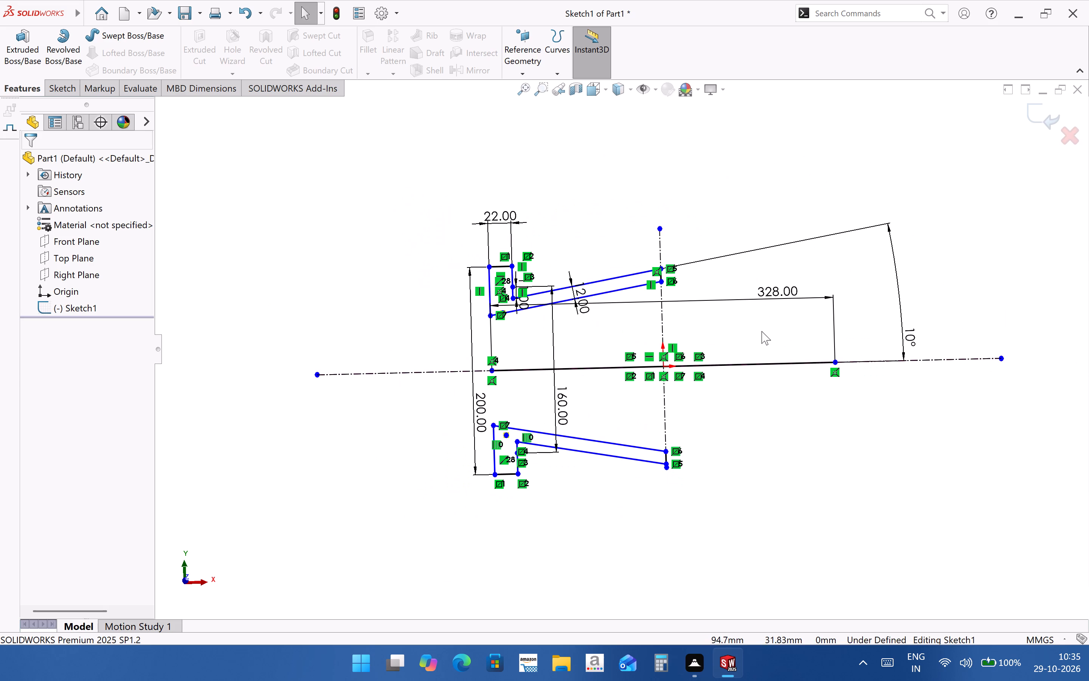
{"action": "scroll", "coordinate": [533, 319], "scroll_direction": "down", "scroll_amount": 2}
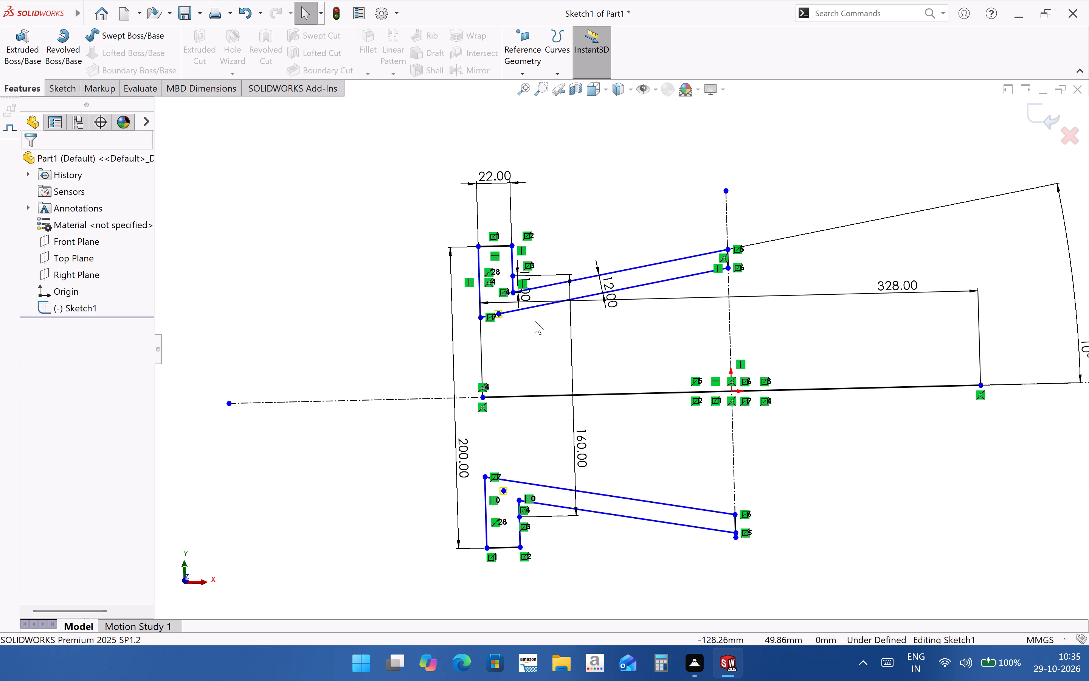
{"action": "middle_click_drag", "start_coordinate": [520, 409], "coordinate": [522, 403]}
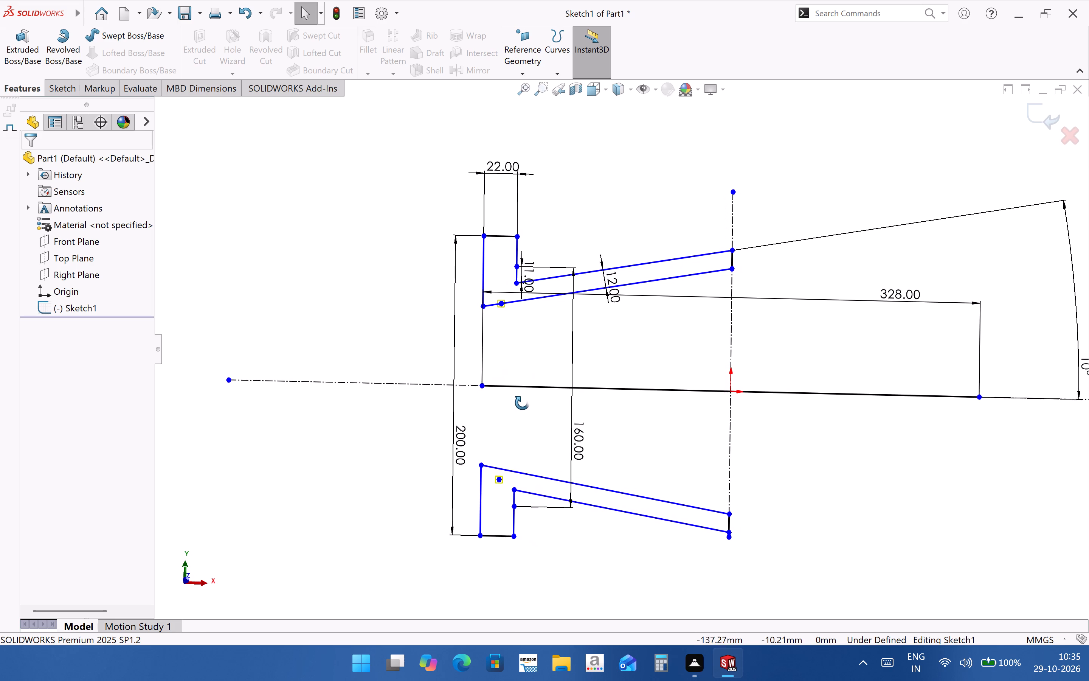
{"action": "middle_click_drag", "start_coordinate": [522, 403], "coordinate": [520, 423]}
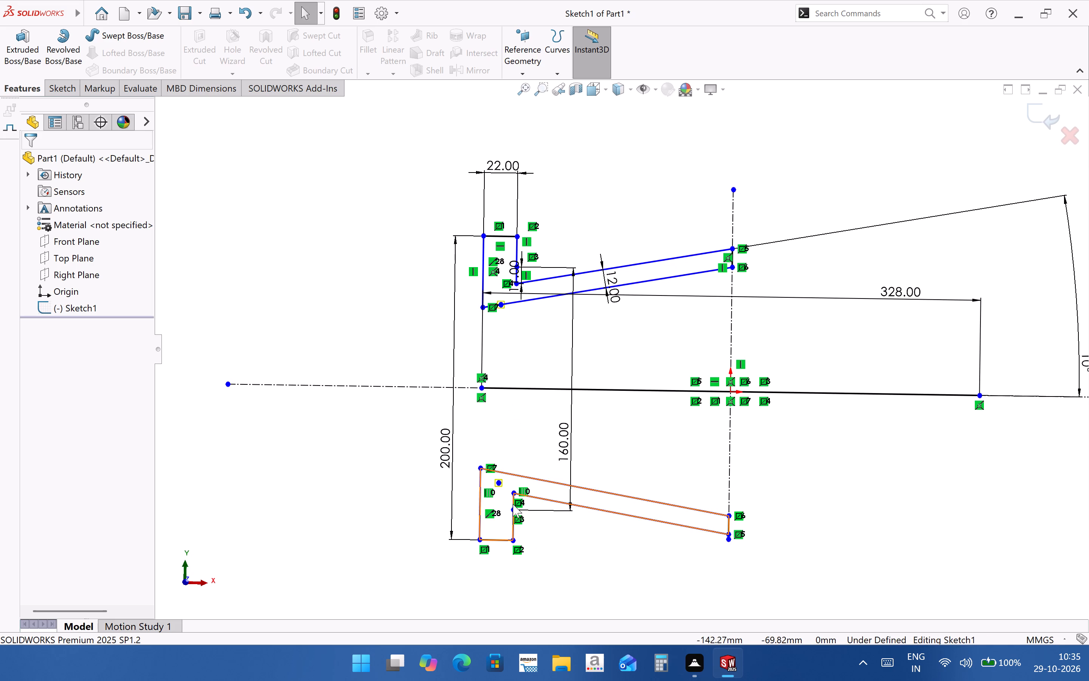
{"action": "scroll", "coordinate": [504, 395], "scroll_direction": "up", "scroll_amount": 2}
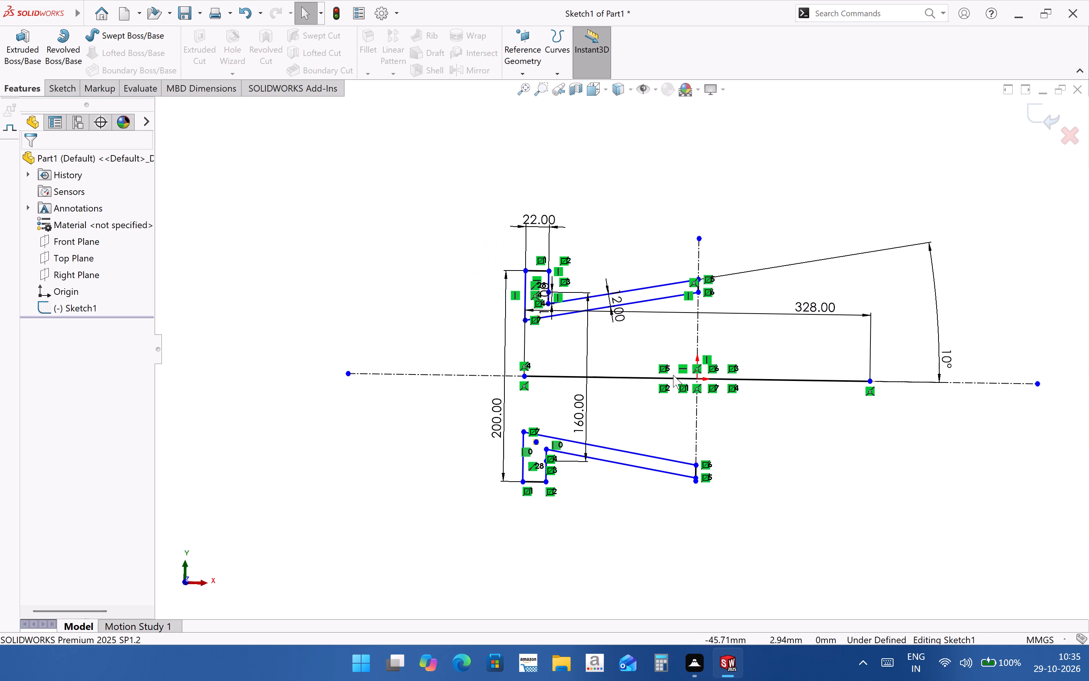
{"action": "scroll", "coordinate": [678, 374], "scroll_direction": "down", "scroll_amount": 3}
{"action": "scroll", "coordinate": [676, 375], "scroll_direction": "up", "scroll_amount": 2}
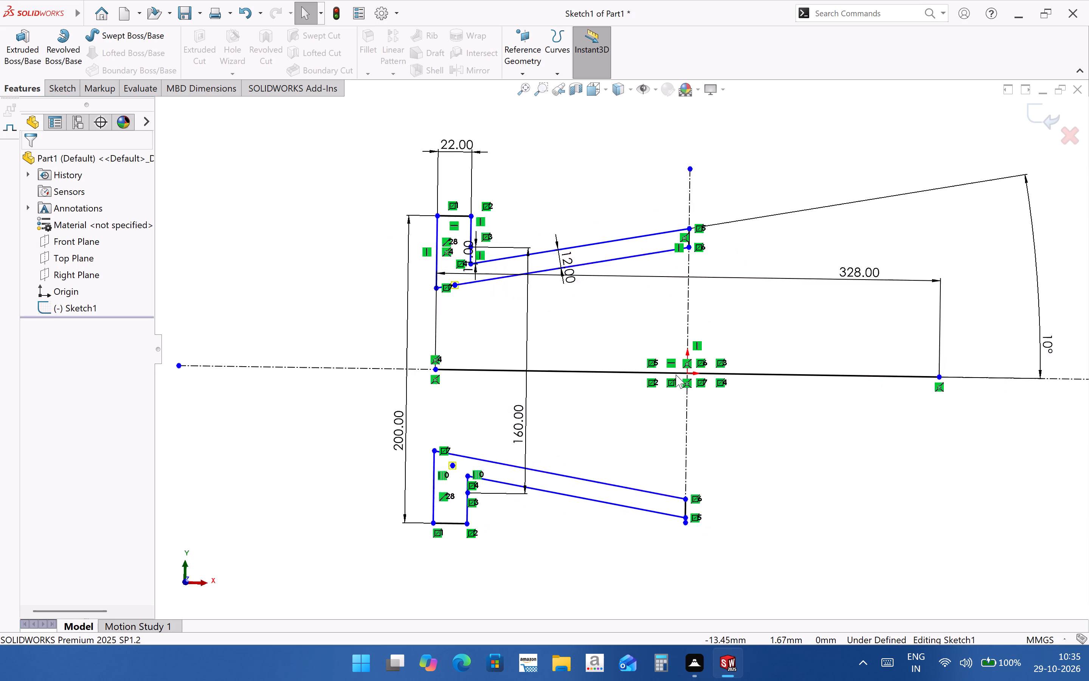
{"action": "scroll", "coordinate": [676, 375], "scroll_direction": "up", "scroll_amount": 1}
Mirror the upper flange and inclined wall profile about the vertical centerline.
{"action": "left_click_drag", "start_coordinate": [453, 233], "coordinate": [458, 233]}
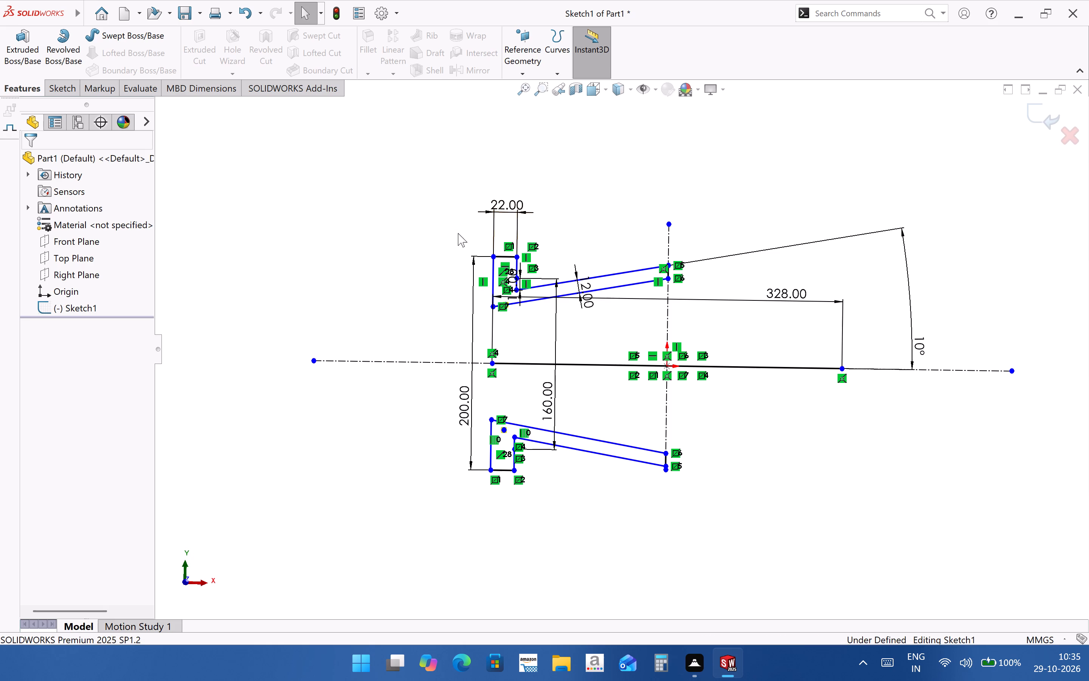
{"action": "left_click_drag", "start_coordinate": [458, 233], "coordinate": [686, 344]}
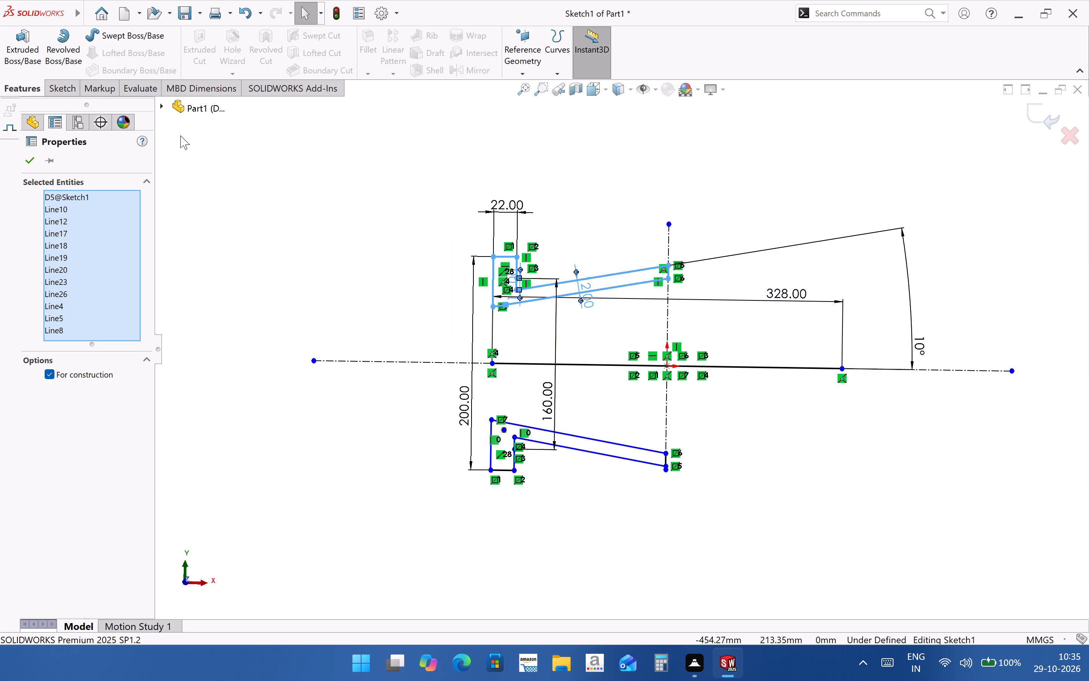
{"action": "left_click", "coordinate": [63, 92]}
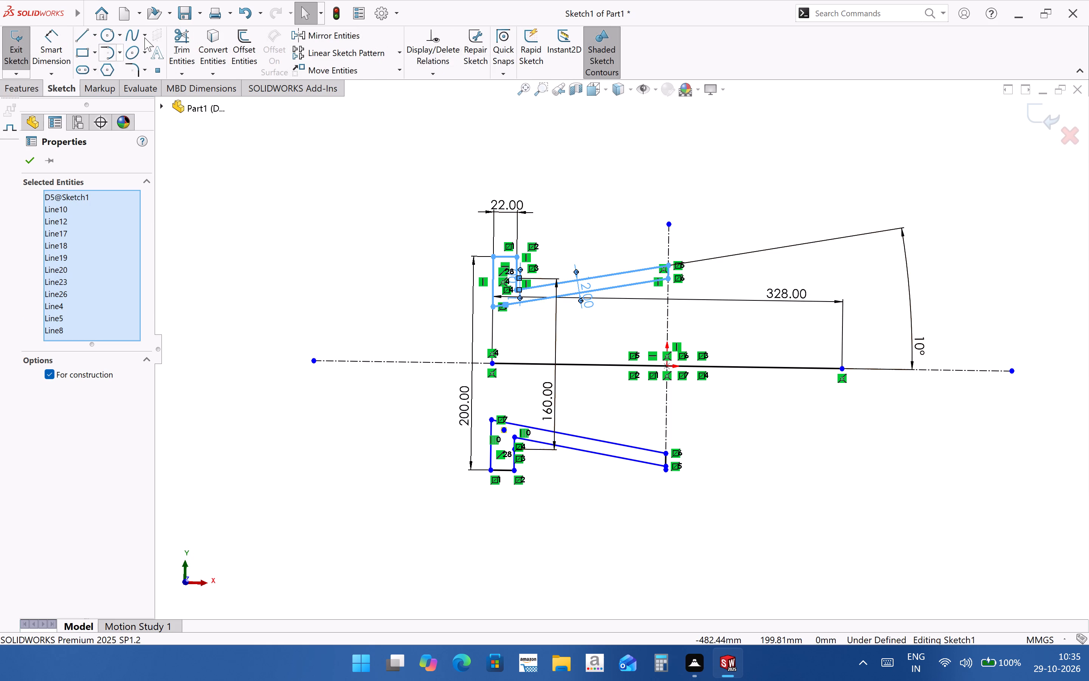
{"action": "left_click", "coordinate": [321, 33]}
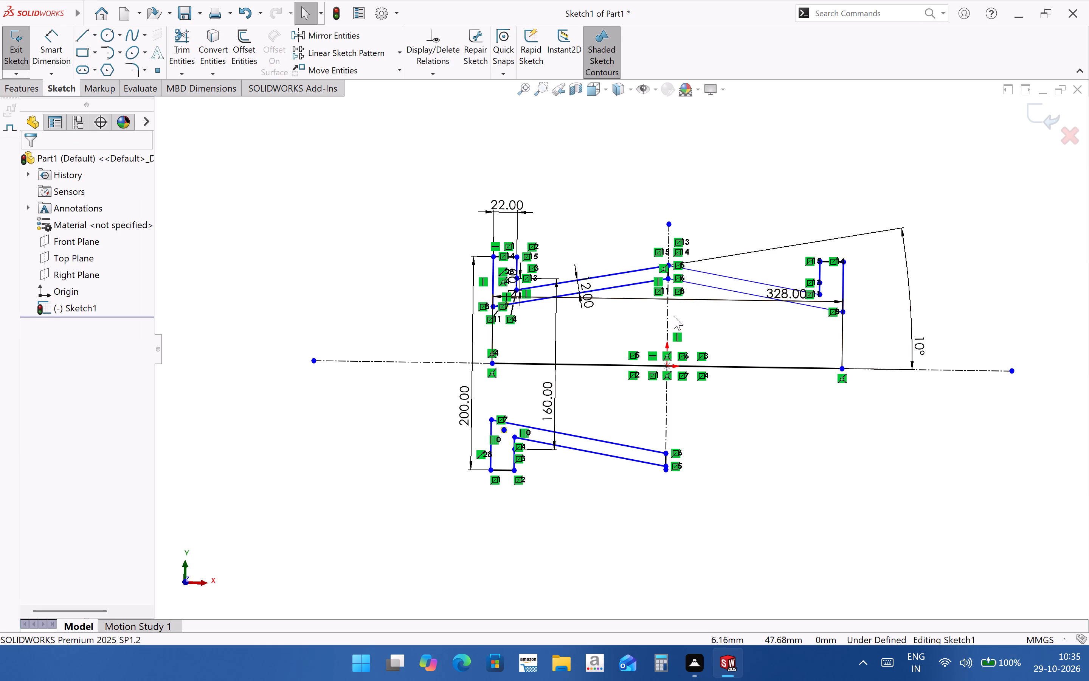
{"action": "scroll", "coordinate": [773, 328], "scroll_direction": "down", "scroll_amount": 3}
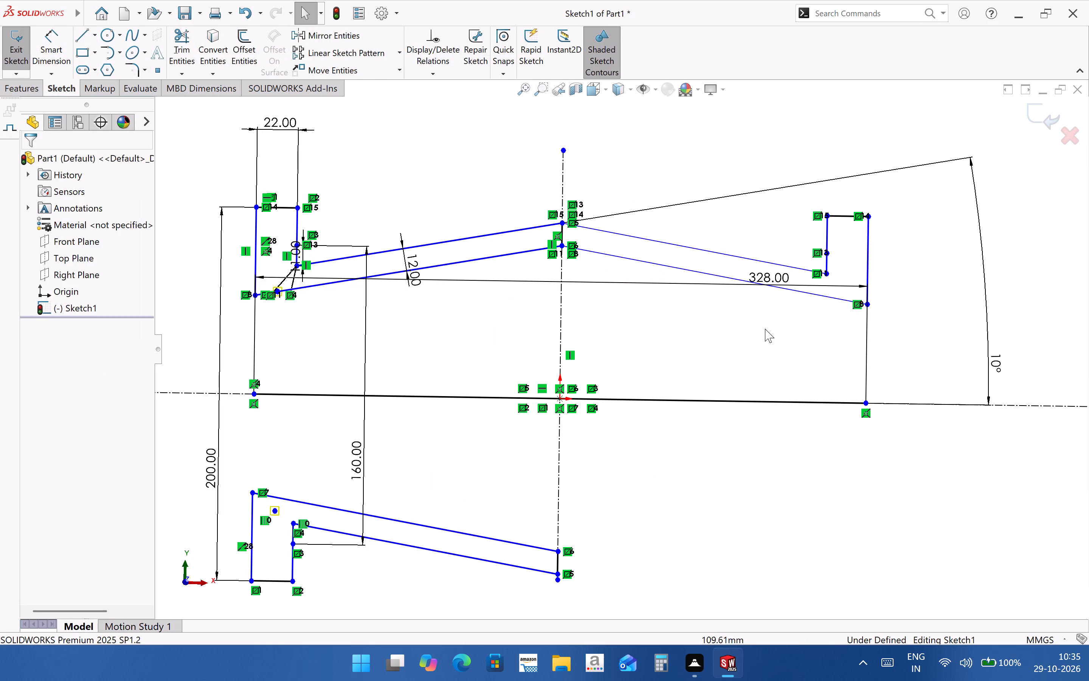
Trim away the lower flange and inclined wall lines below the horizontal centerline.
{"action": "left_click", "coordinate": [1052, 245]}
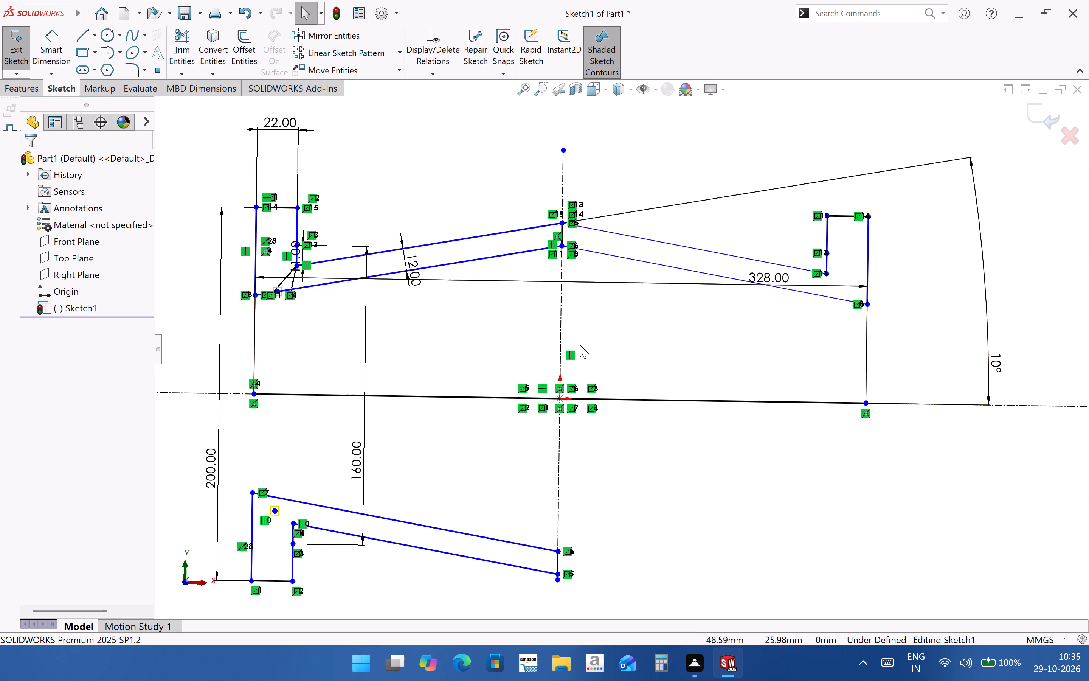
{"action": "scroll", "coordinate": [543, 334], "scroll_direction": "up", "scroll_amount": 3}
{"action": "left_click", "coordinate": [699, 448]}
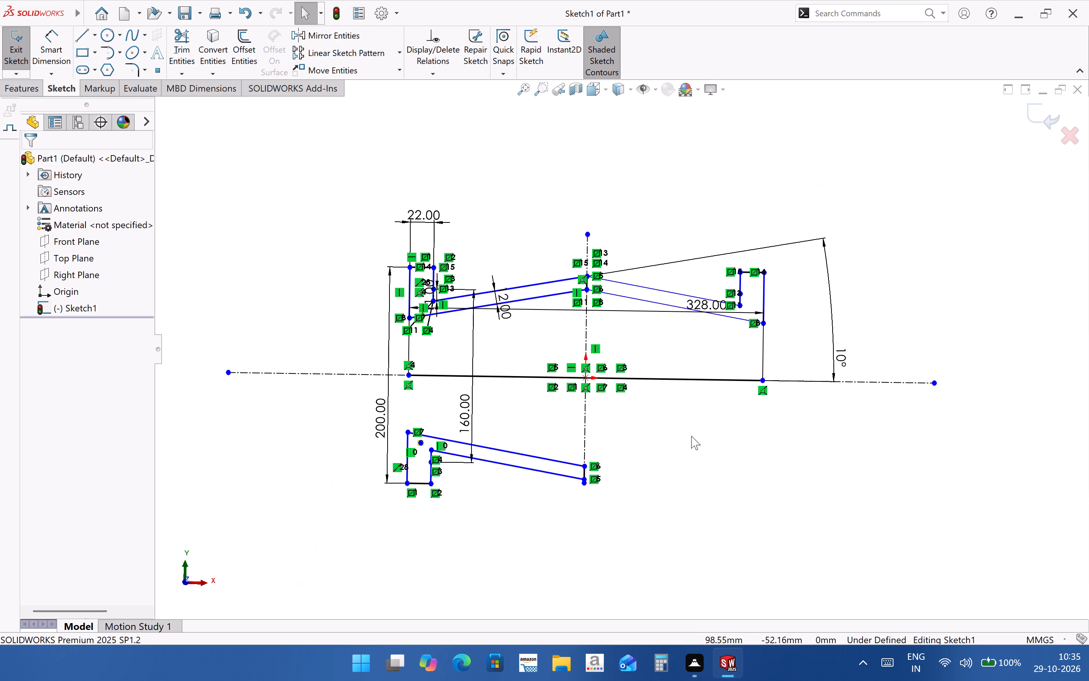
{"action": "scroll", "coordinate": [704, 302], "scroll_direction": "down", "scroll_amount": 4}
{"action": "middle_click_drag", "start_coordinate": [695, 384], "coordinate": [707, 389]}
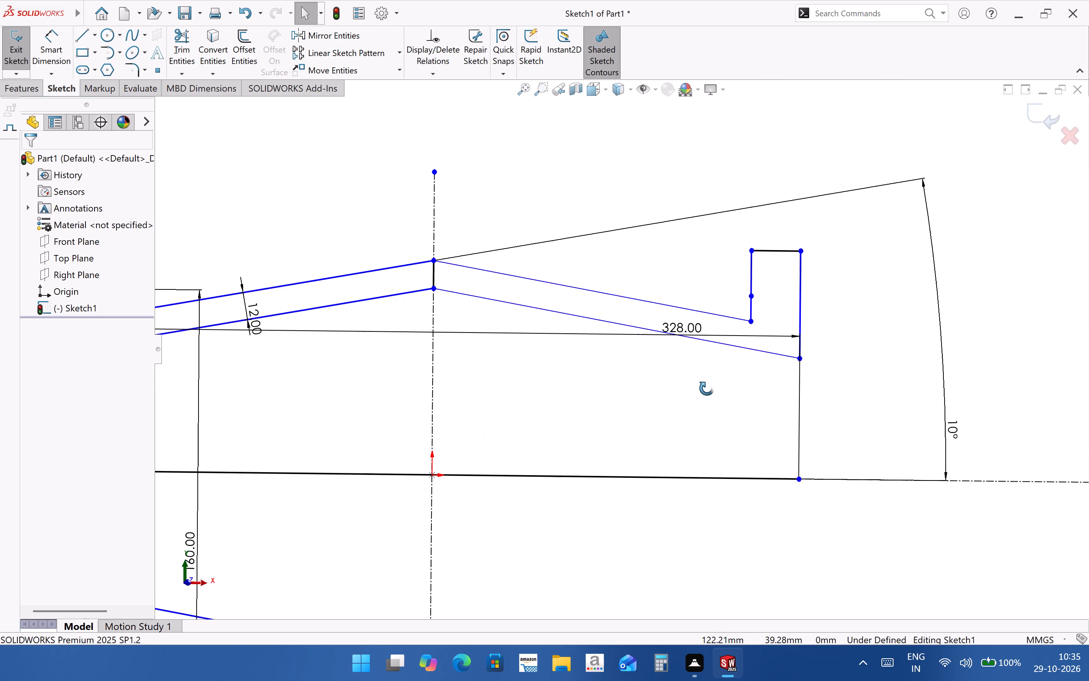
{"action": "middle_click_drag", "start_coordinate": [707, 389], "coordinate": [711, 403]}
{"action": "scroll", "coordinate": [658, 364], "scroll_direction": "up", "scroll_amount": 3}
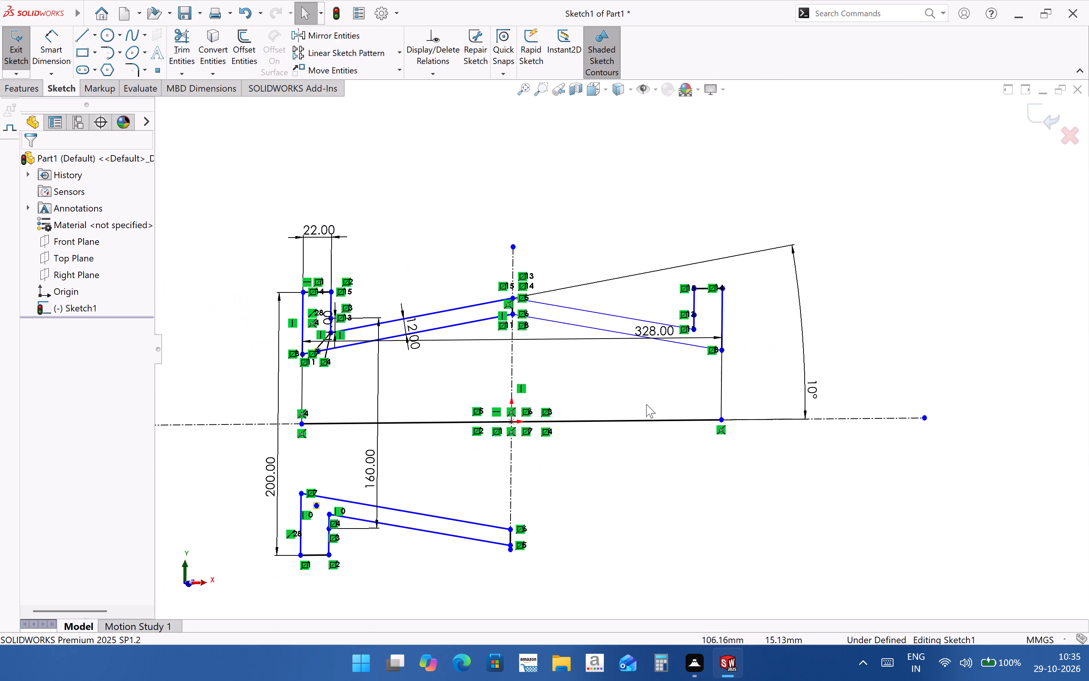
{"action": "scroll", "coordinate": [451, 439], "scroll_direction": "up", "scroll_amount": 2}
{"action": "left_click", "coordinate": [178, 42]}
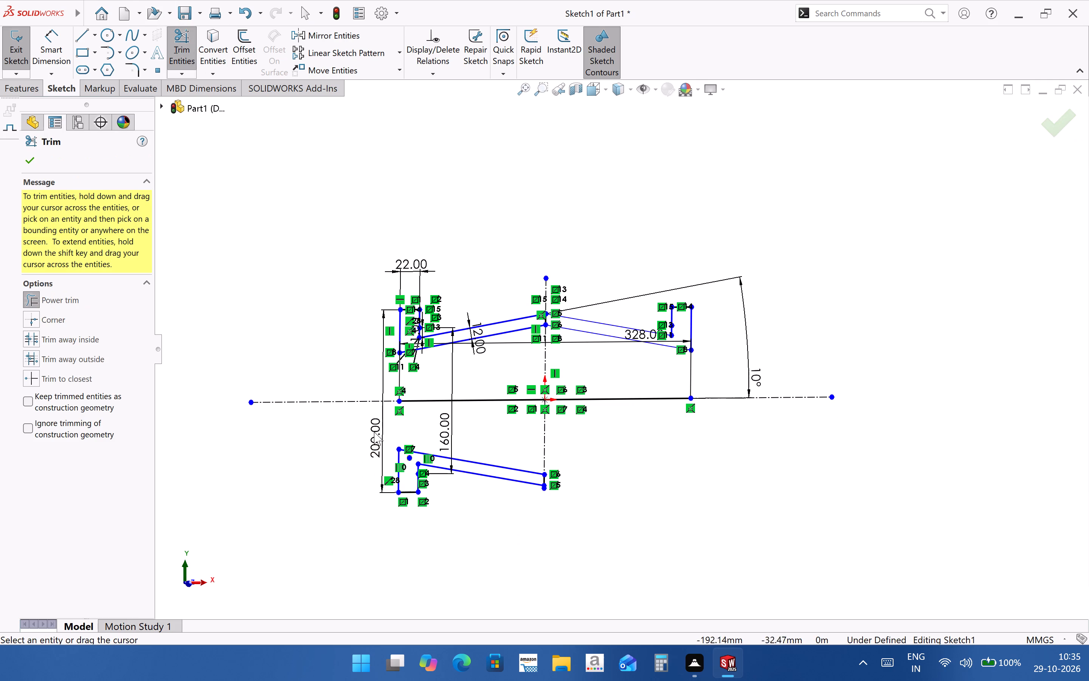
{"action": "left_click_drag", "start_coordinate": [358, 477], "coordinate": [550, 480]}
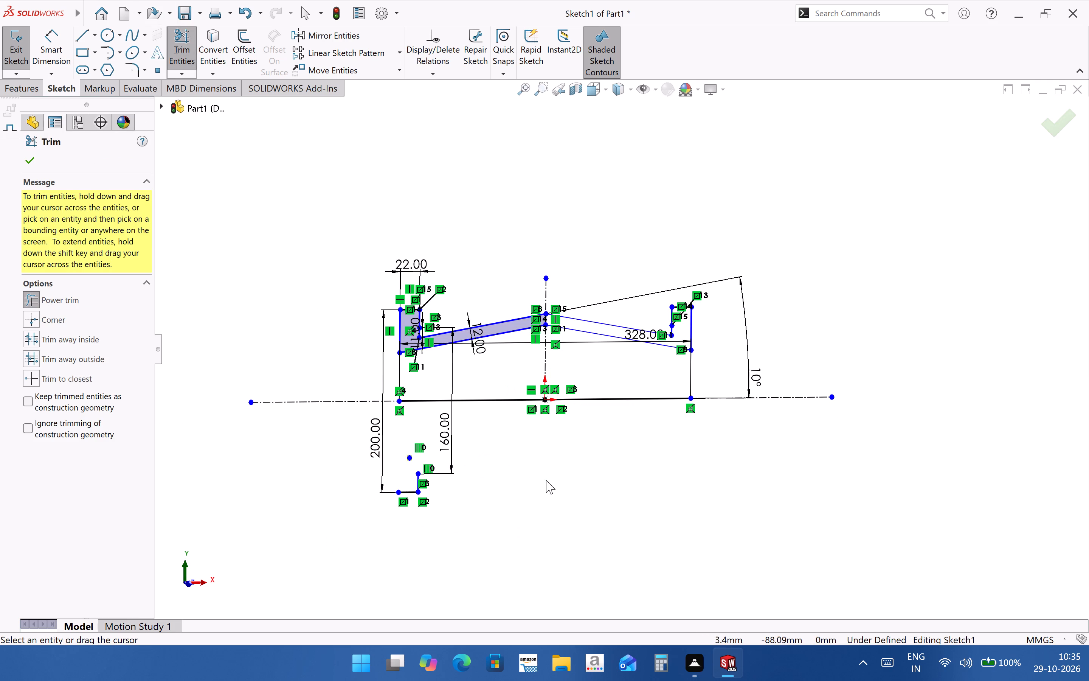
{"action": "scroll", "coordinate": [466, 471], "scroll_direction": "down", "scroll_amount": 2}
{"action": "left_click_drag", "start_coordinate": [402, 522], "coordinate": [409, 463]}
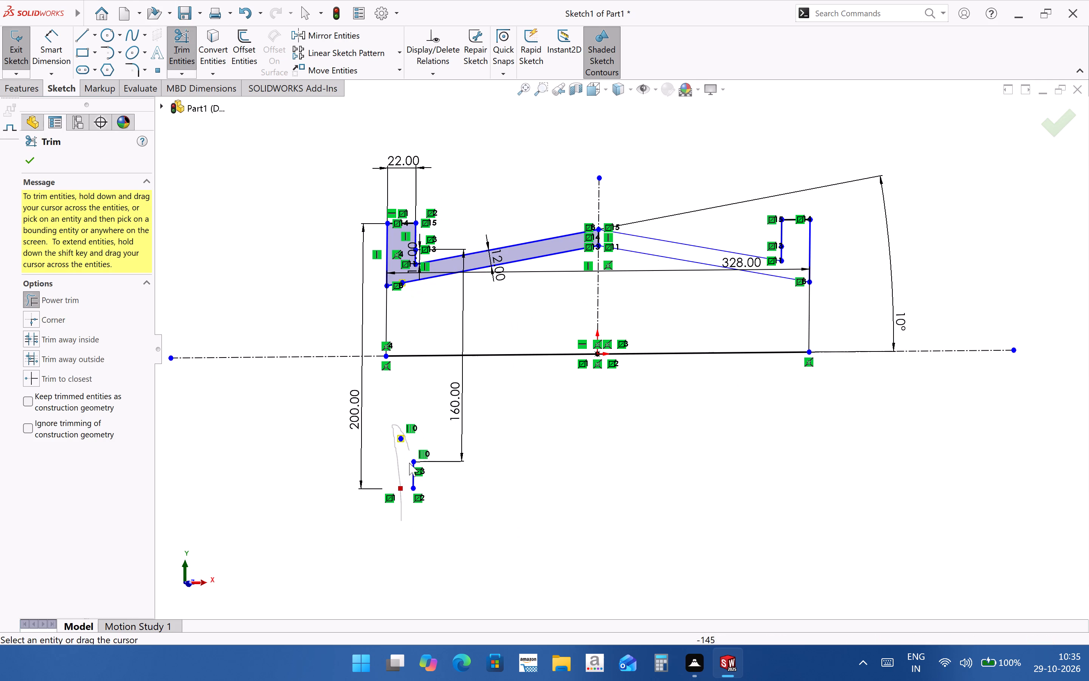
{"action": "left_click_drag", "start_coordinate": [409, 463], "coordinate": [391, 446]}
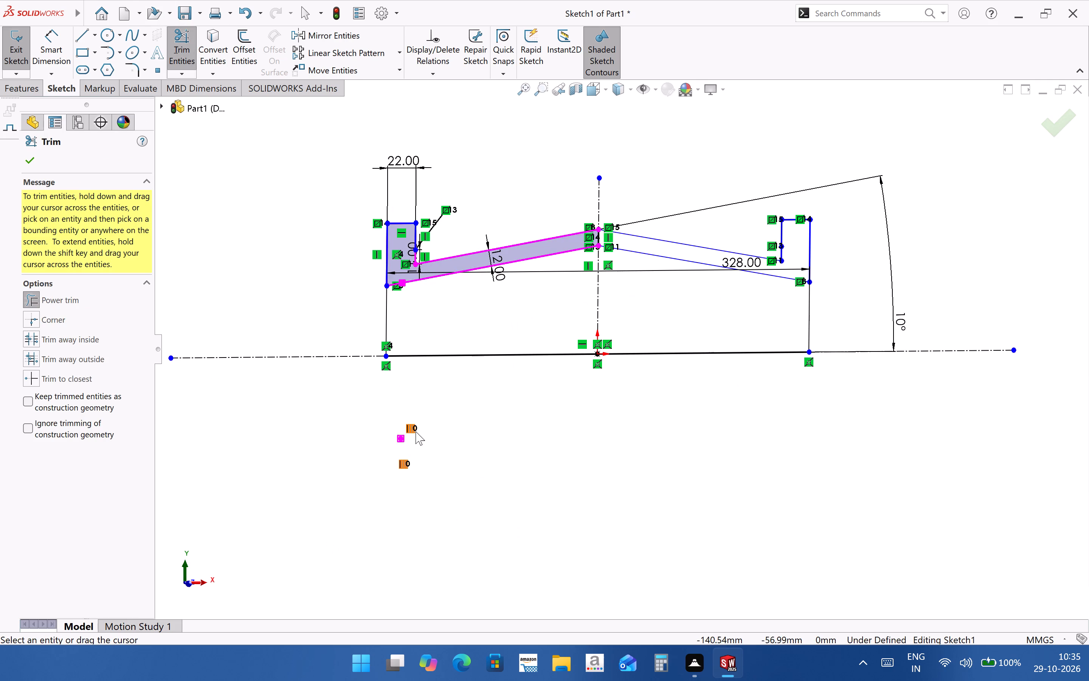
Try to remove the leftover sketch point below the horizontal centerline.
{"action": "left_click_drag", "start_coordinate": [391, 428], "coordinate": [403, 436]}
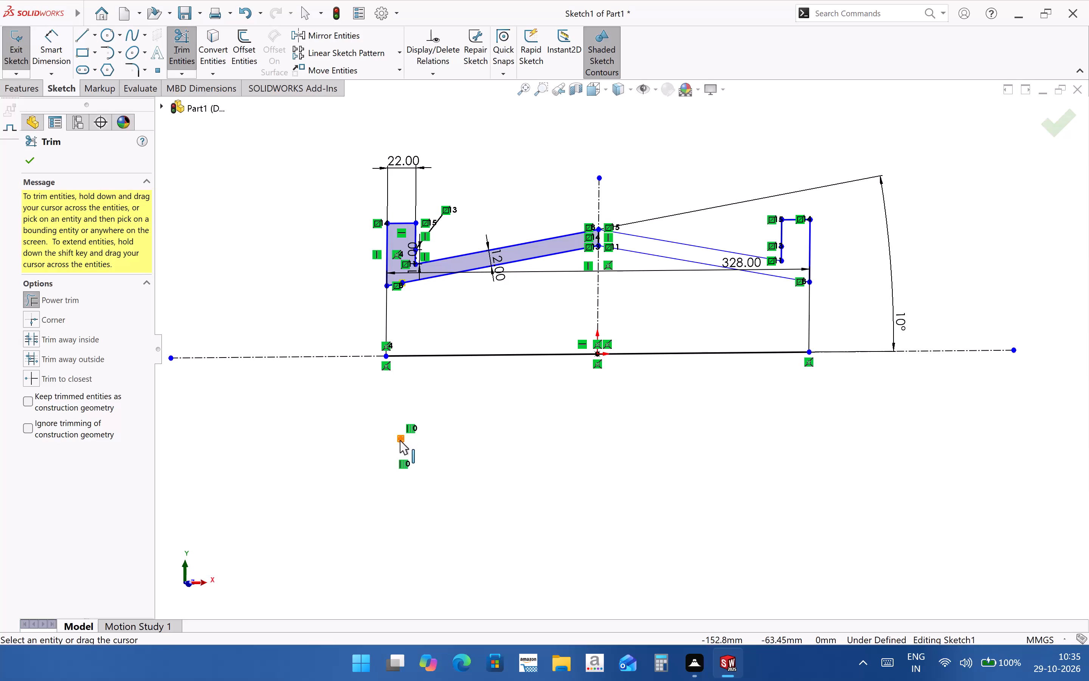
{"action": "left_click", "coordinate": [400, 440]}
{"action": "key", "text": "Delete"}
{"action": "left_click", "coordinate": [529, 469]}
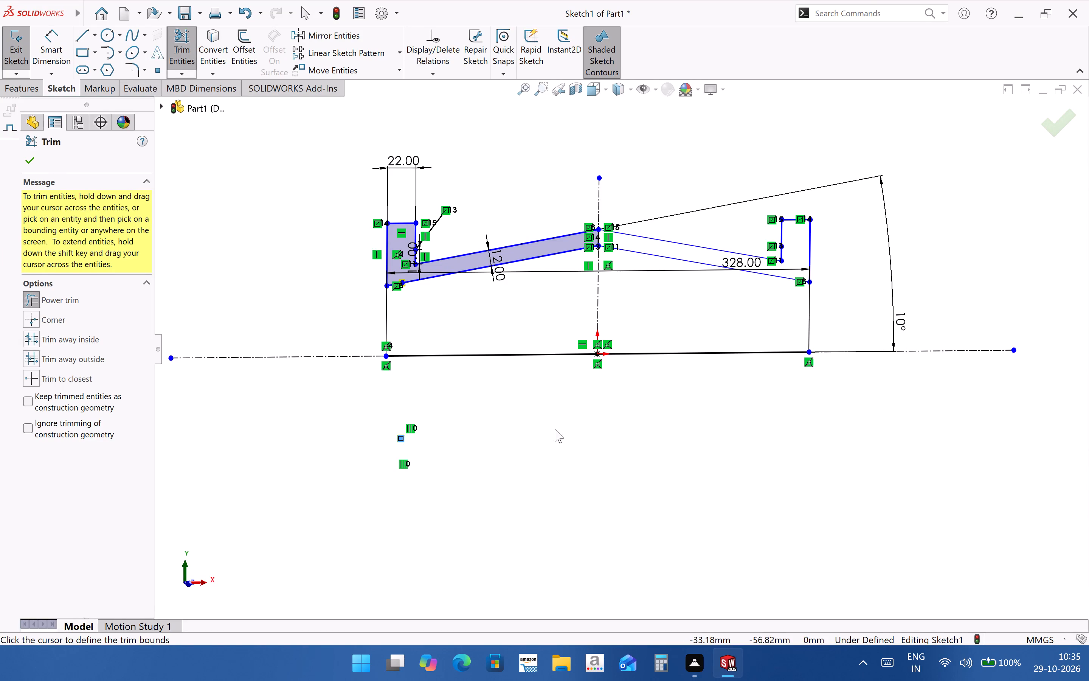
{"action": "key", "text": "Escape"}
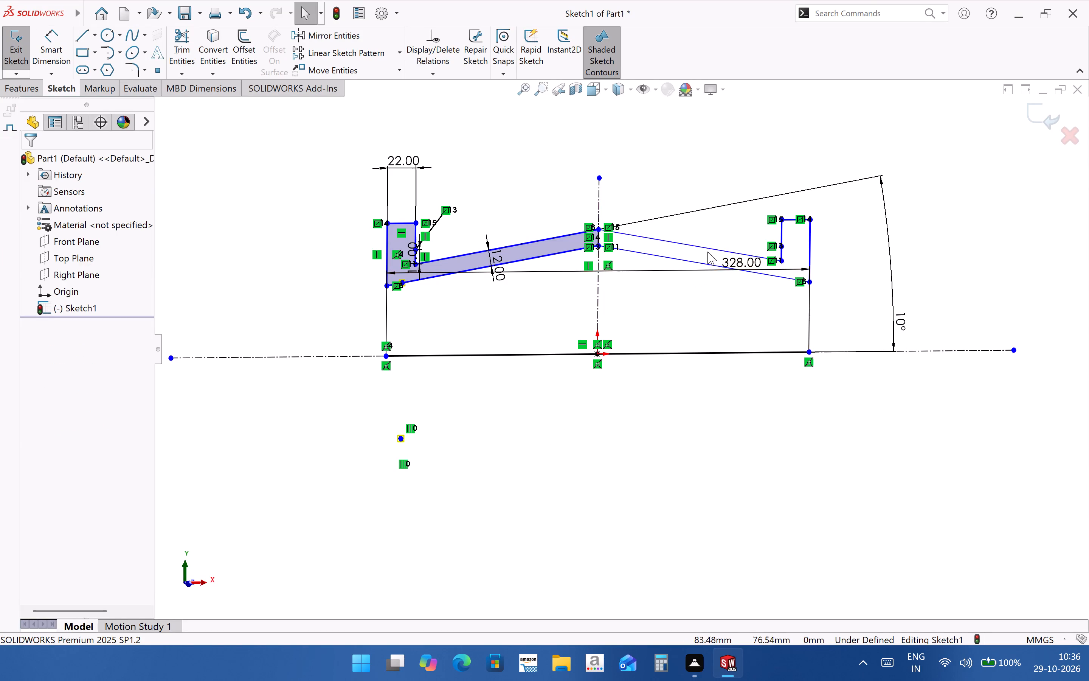
Trim the short vertical line joining the two inclined walls at the vertical centerline.
{"action": "scroll", "coordinate": [709, 252], "scroll_direction": "down", "scroll_amount": 3}
{"action": "scroll", "coordinate": [516, 248], "scroll_direction": "down", "scroll_amount": 6}
{"action": "left_click", "coordinate": [183, 38]}
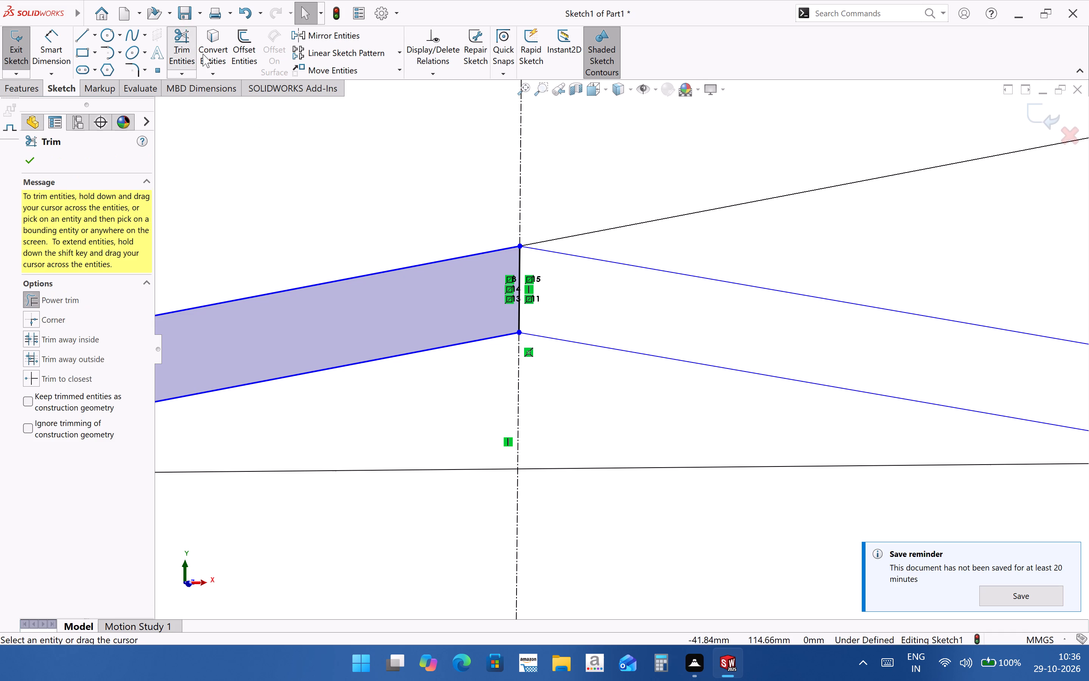
{"action": "left_click_drag", "start_coordinate": [540, 267], "coordinate": [515, 270]}
{"action": "scroll", "coordinate": [528, 330], "scroll_direction": "up", "scroll_amount": 8}
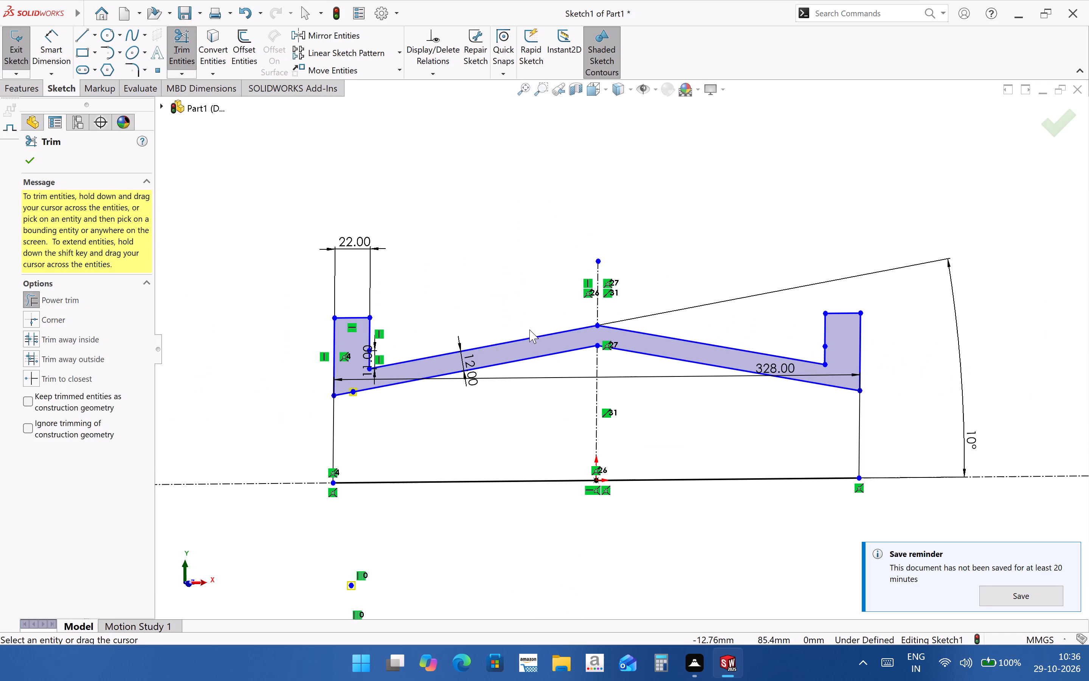
{"action": "left_click", "coordinate": [31, 164]}
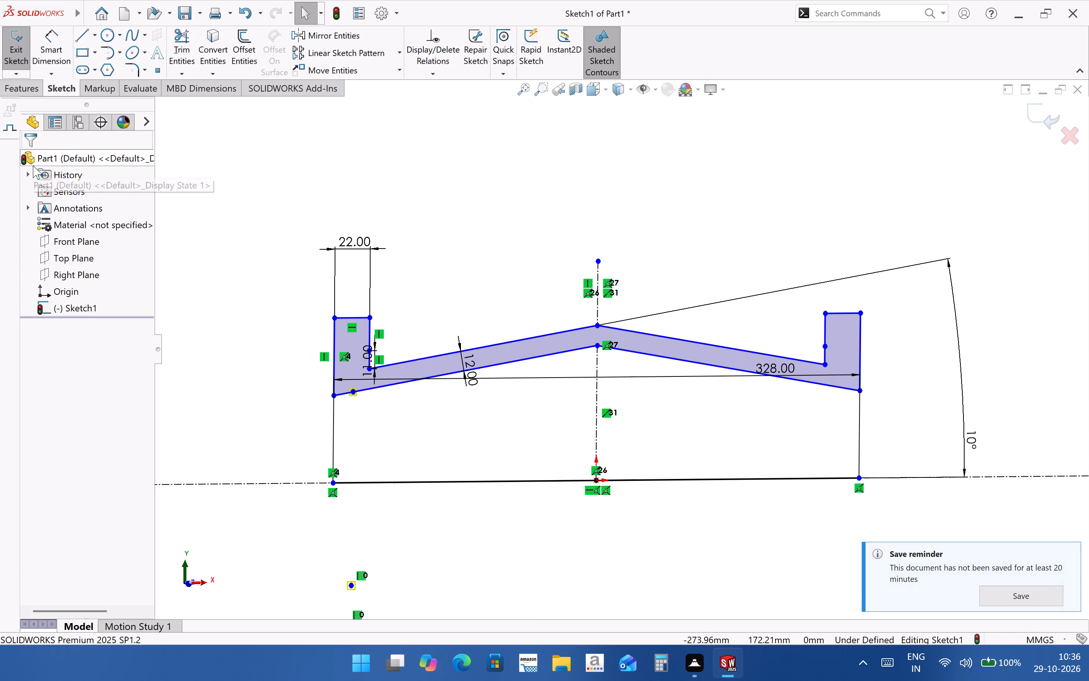
Revolve the closed upper profile region 360° about the horizontal centerline as a 10 mm one-direction thin feature.
{"action": "left_click", "coordinate": [40, 87]}
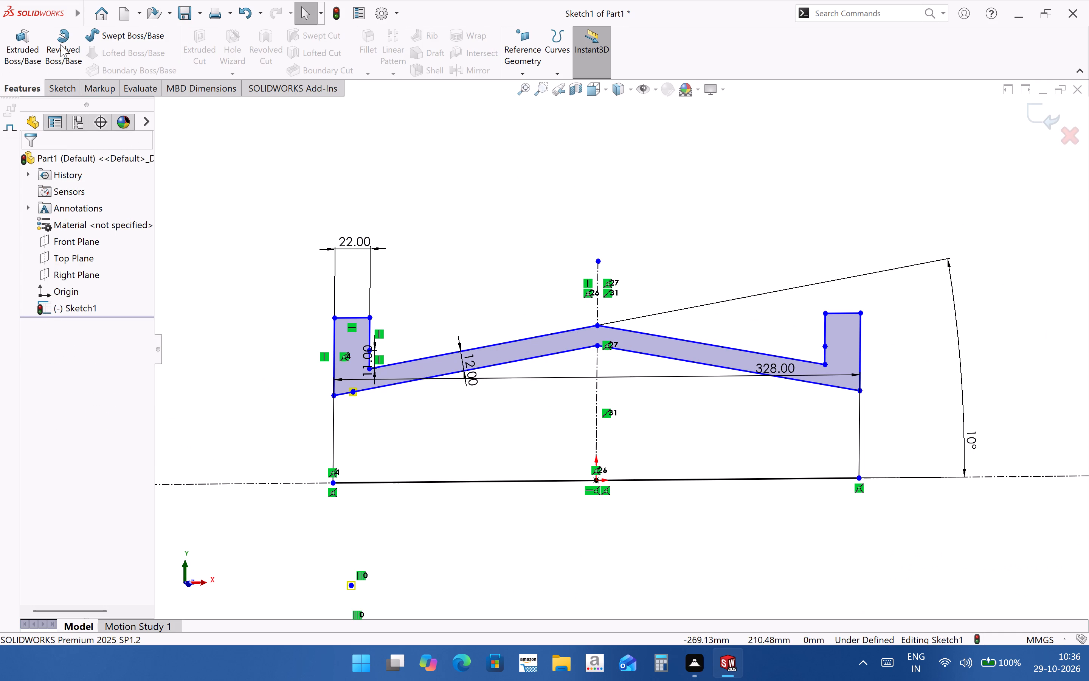
{"action": "left_click", "coordinate": [60, 44]}
{"action": "left_click", "coordinate": [518, 479]}
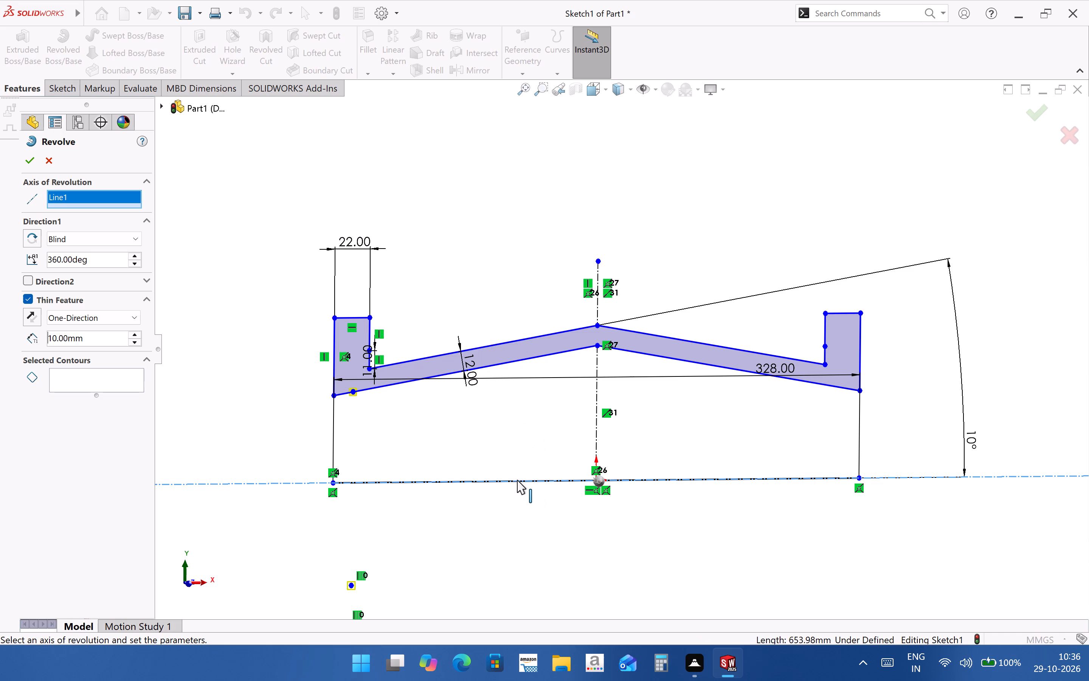
{"action": "left_click", "coordinate": [111, 382]}
{"action": "left_click", "coordinate": [435, 368]}
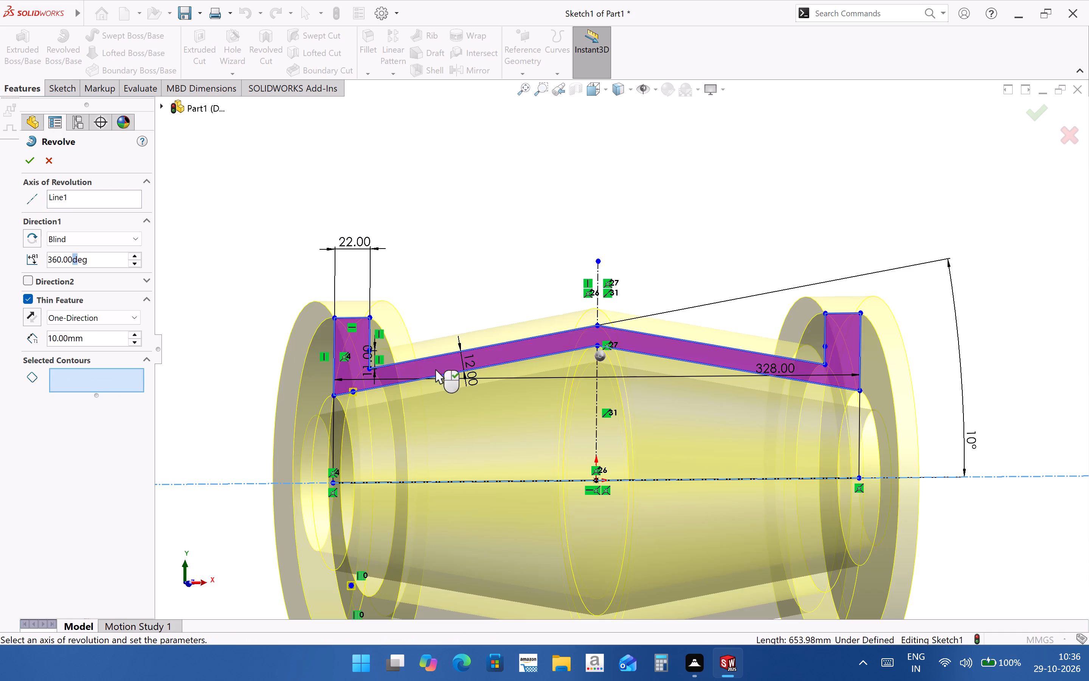
{"action": "scroll", "coordinate": [525, 486], "scroll_direction": "up", "scroll_amount": 5}
{"action": "middle_click_drag", "start_coordinate": [516, 494], "coordinate": [561, 497]}
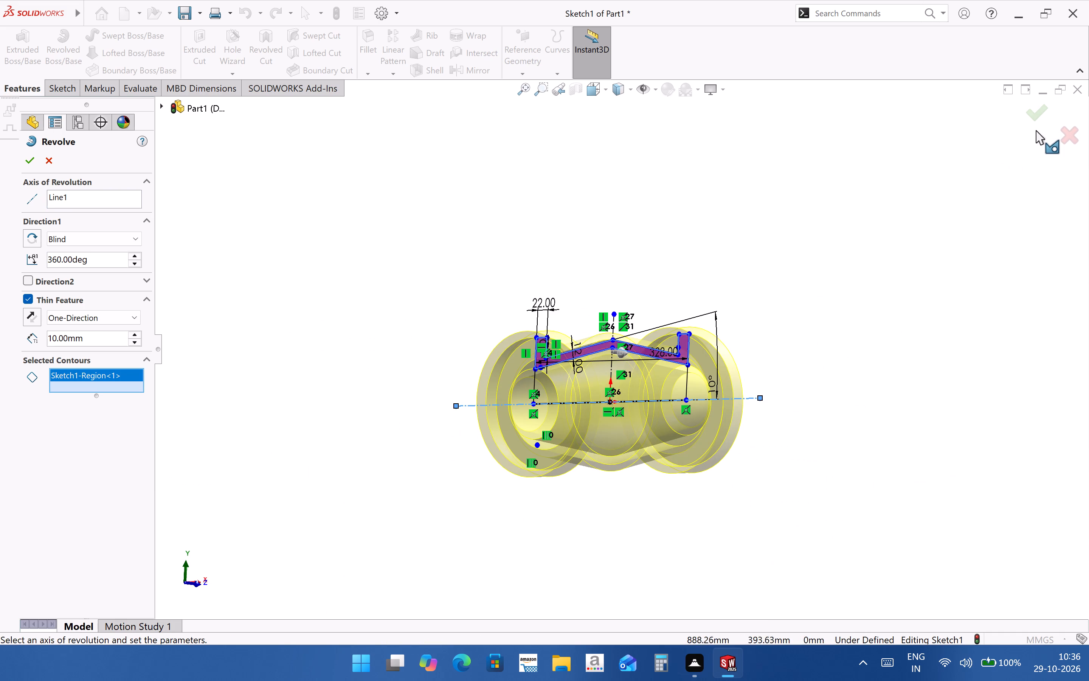
{"action": "left_click", "coordinate": [1037, 124]}
{"action": "left_click", "coordinate": [946, 367]}
Section the part on the Front Plane and examine the inside of its flanges and tapered walls.
{"action": "middle_click_drag", "start_coordinate": [682, 506], "coordinate": [632, 541]}
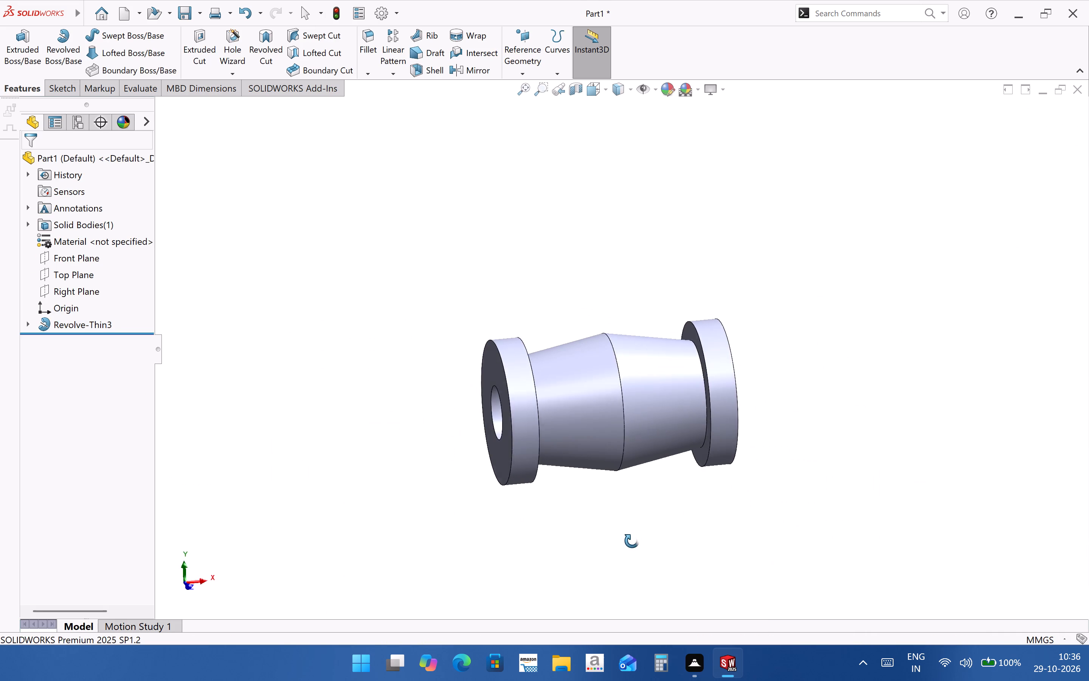
{"action": "middle_click_drag", "start_coordinate": [632, 541], "coordinate": [606, 540]}
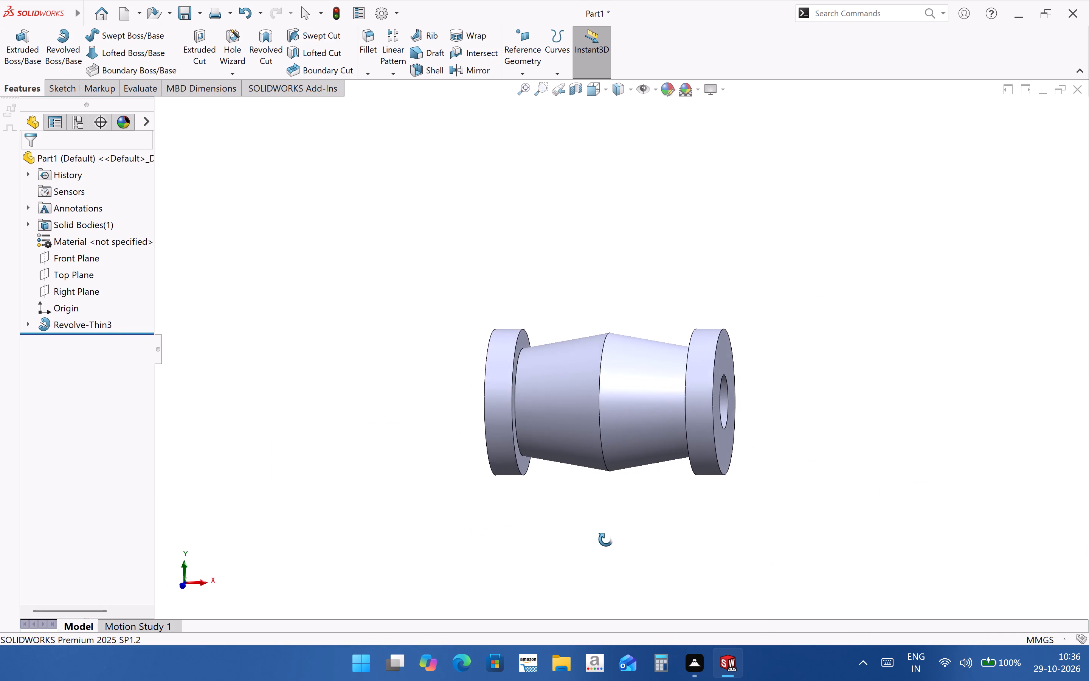
{"action": "middle_click_drag", "start_coordinate": [606, 540], "coordinate": [628, 541]}
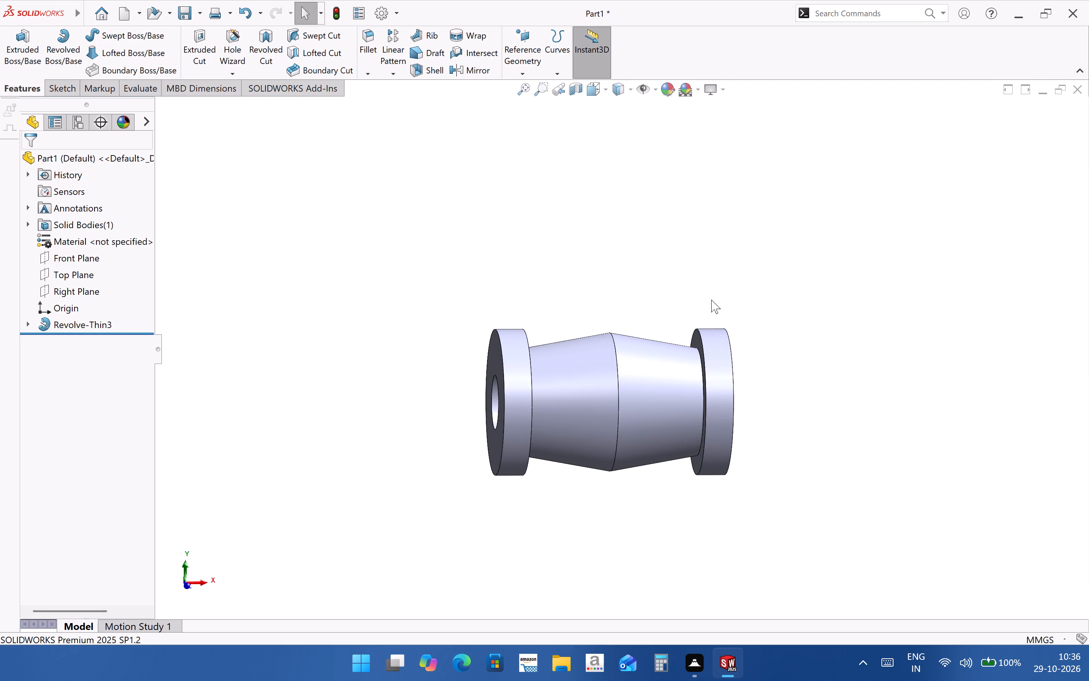
{"action": "scroll", "coordinate": [714, 300], "scroll_direction": "down", "scroll_amount": 3}
{"action": "middle_click_drag", "start_coordinate": [694, 461], "coordinate": [619, 385]}
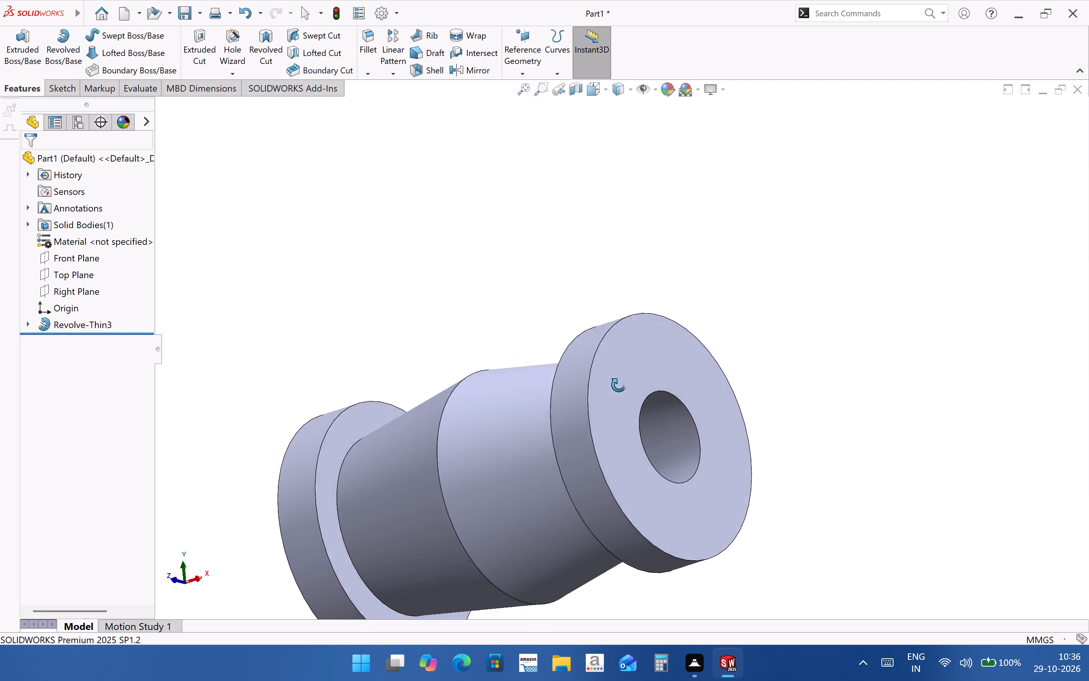
{"action": "middle_click_drag", "start_coordinate": [619, 385], "coordinate": [716, 431]}
{"action": "left_click", "coordinate": [577, 91]}
{"action": "scroll", "coordinate": [566, 368], "scroll_direction": "up", "scroll_amount": 2}
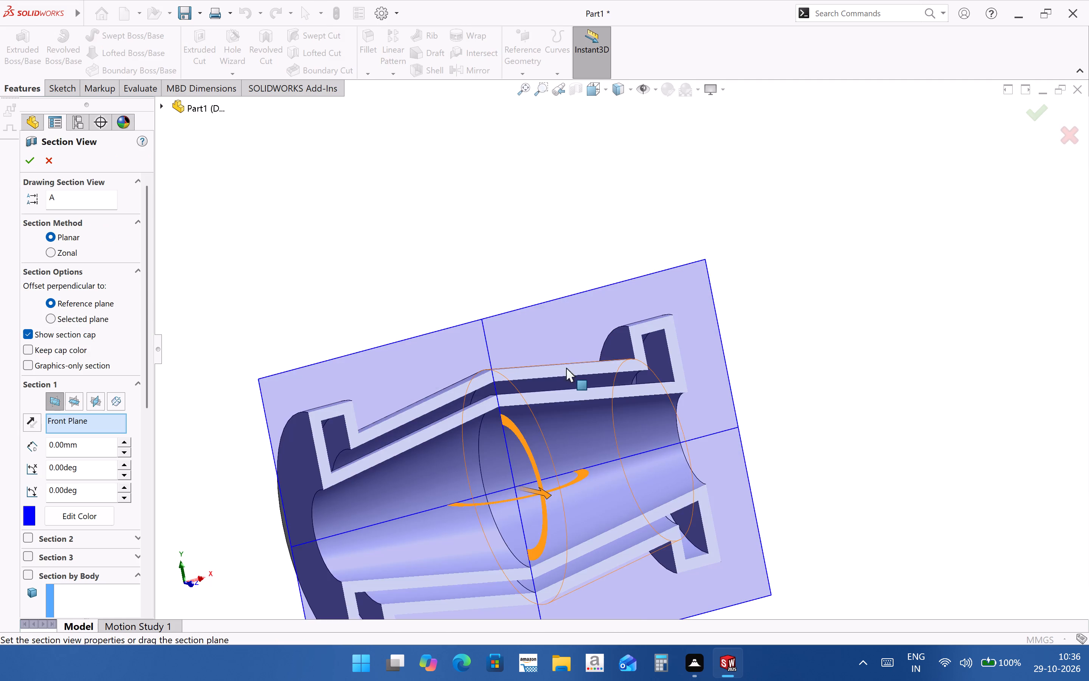
{"action": "scroll", "coordinate": [566, 368], "scroll_direction": "up", "scroll_amount": 4}
{"action": "middle_click_drag", "start_coordinate": [566, 426], "coordinate": [541, 436]}
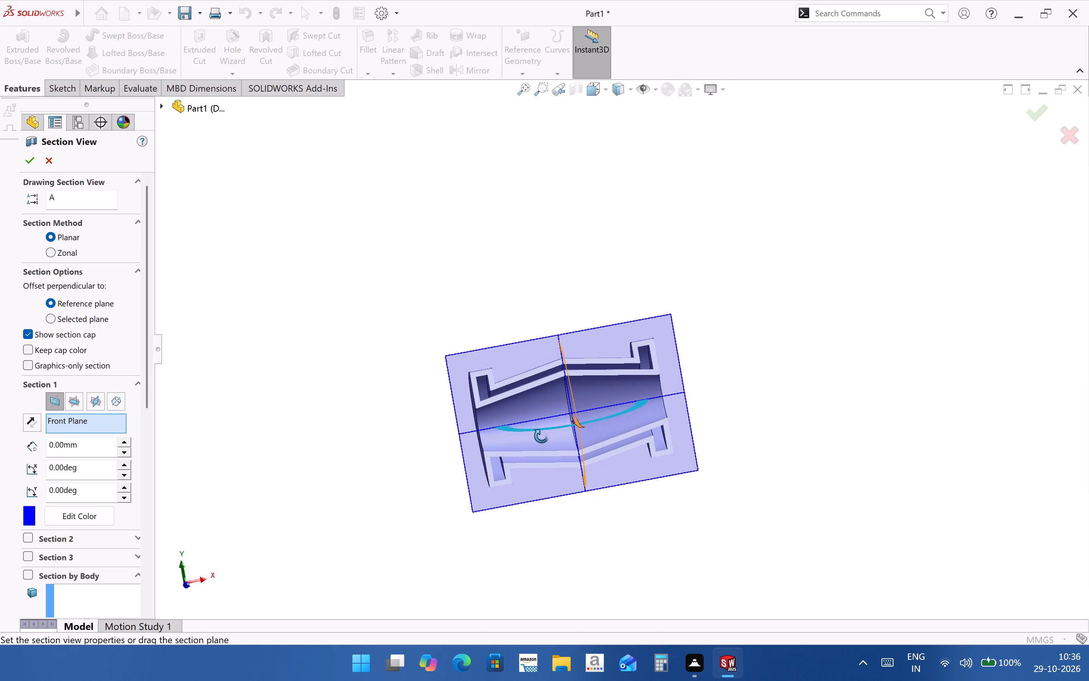
{"action": "middle_click_drag", "start_coordinate": [541, 436], "coordinate": [547, 405]}
{"action": "left_click", "coordinate": [1046, 126]}
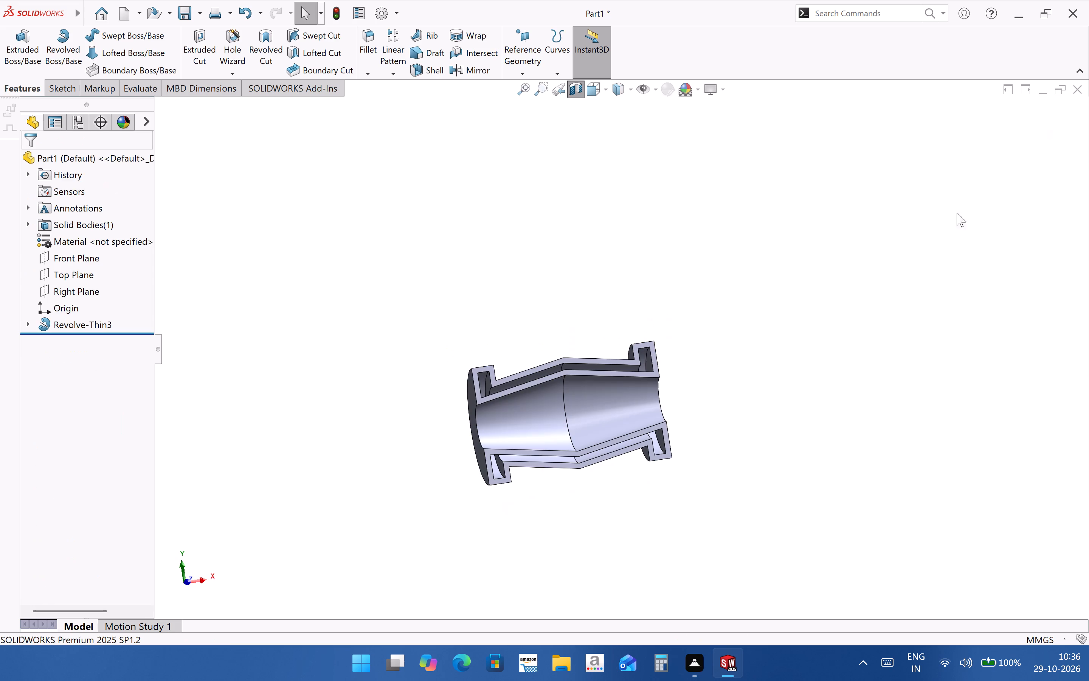
{"action": "left_click", "coordinate": [872, 396]}
{"action": "scroll", "coordinate": [447, 489], "scroll_direction": "down", "scroll_amount": 2}
{"action": "middle_click_drag", "start_coordinate": [590, 468], "coordinate": [556, 427]}
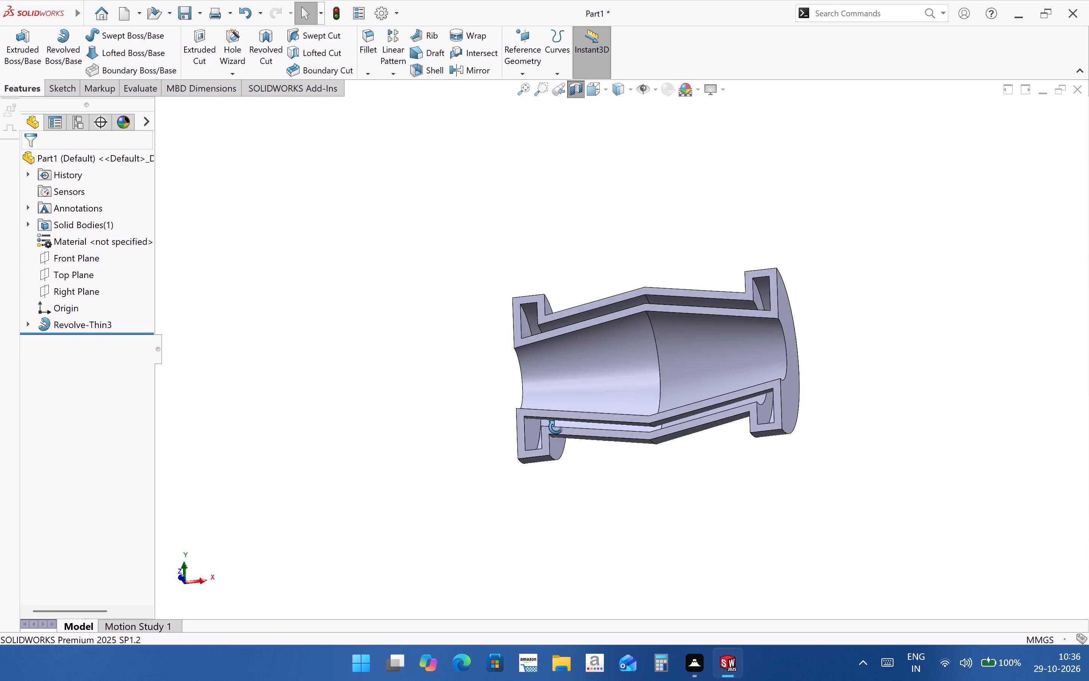
{"action": "middle_click_drag", "start_coordinate": [556, 427], "coordinate": [586, 466]}
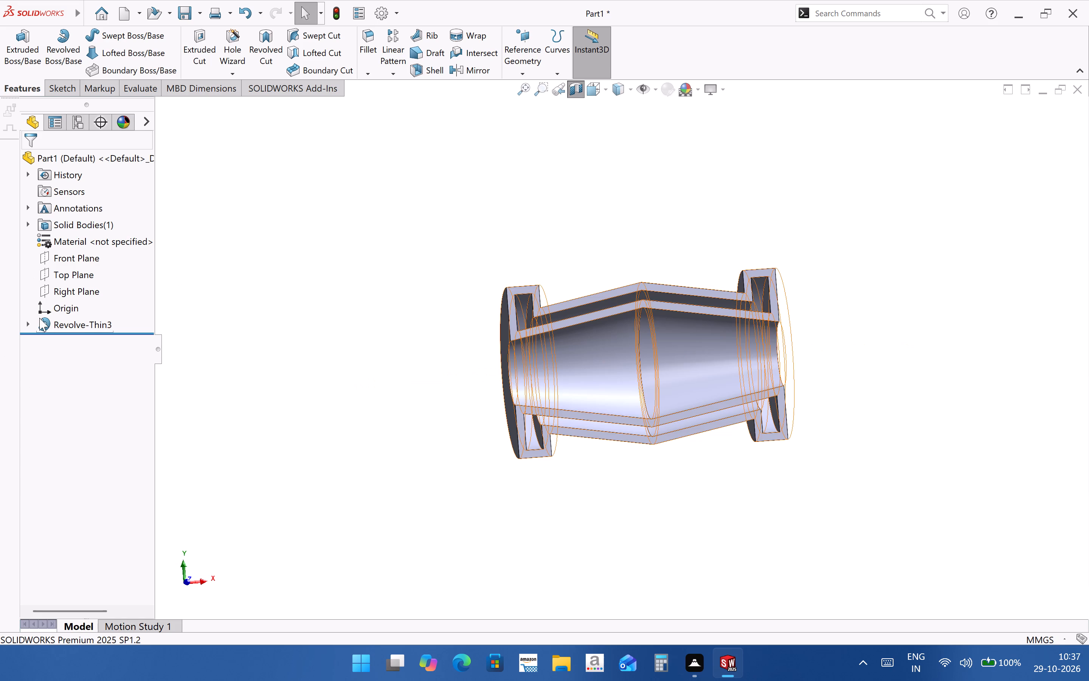
Open the revolve's profile sketch, examine it against the revolved preview, and exit the sketch.
{"action": "left_click", "coordinate": [28, 322]}
{"action": "left_click", "coordinate": [60, 337]}
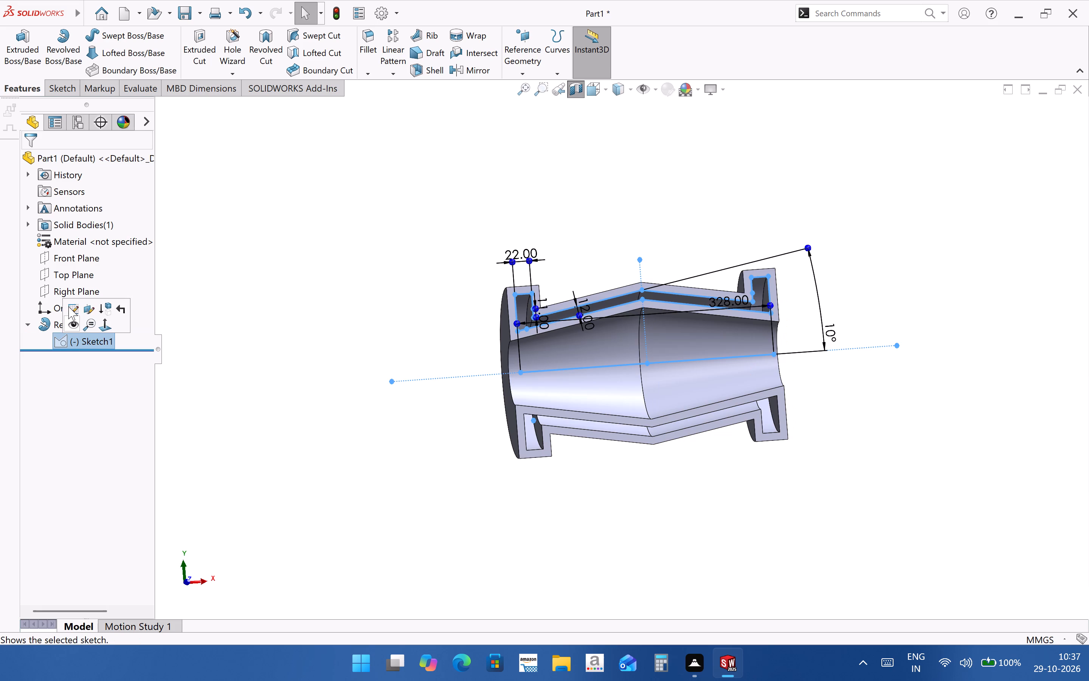
{"action": "left_click", "coordinate": [68, 306]}
{"action": "scroll", "coordinate": [552, 382], "scroll_direction": "down", "scroll_amount": 3}
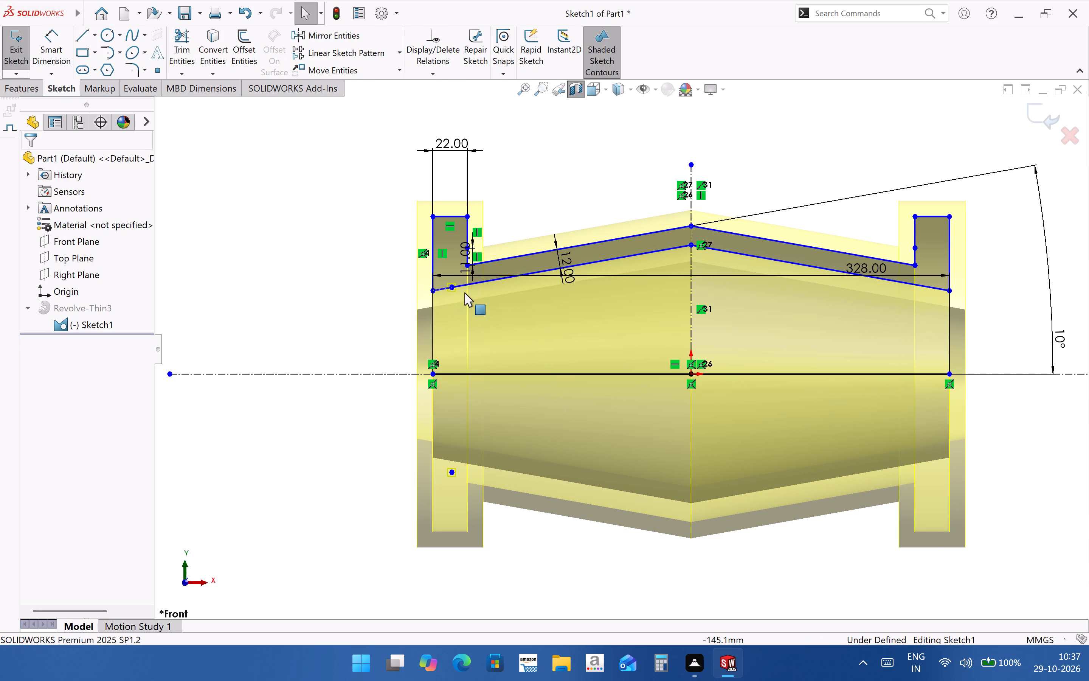
{"action": "scroll", "coordinate": [526, 409], "scroll_direction": "up", "scroll_amount": 4}
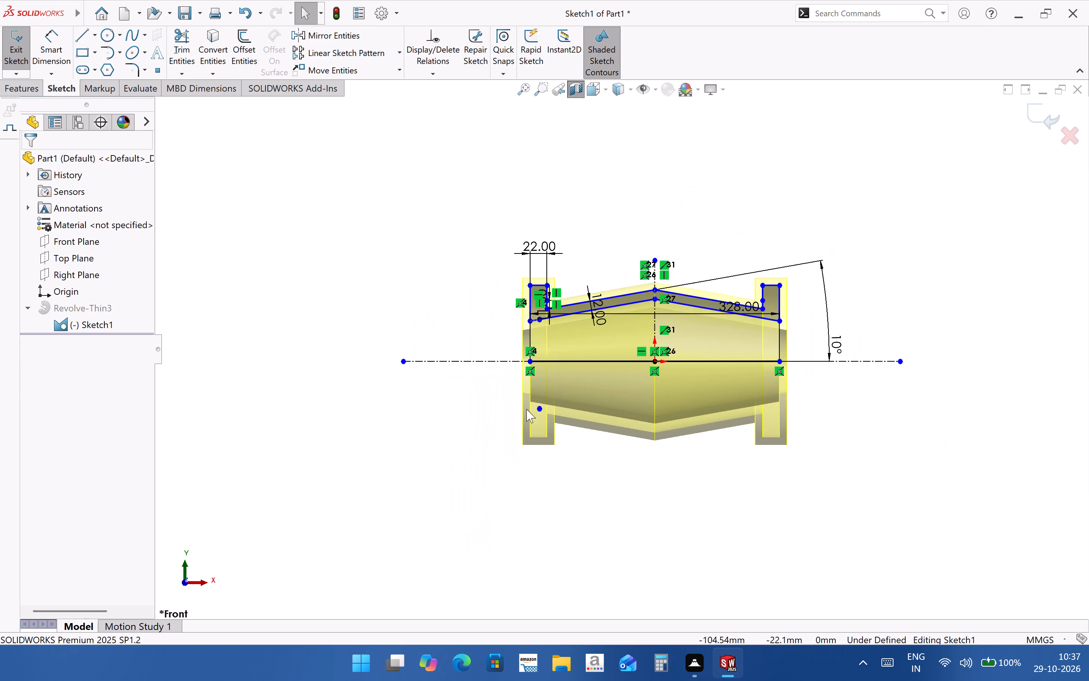
{"action": "middle_click_drag", "start_coordinate": [531, 412], "coordinate": [595, 419]}
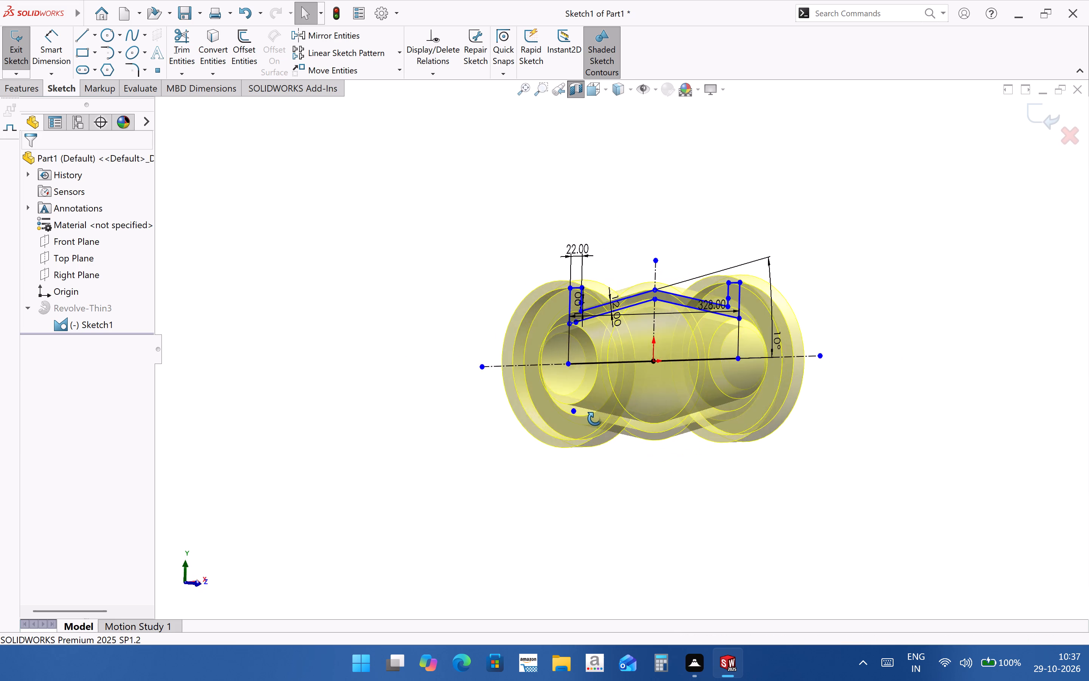
{"action": "middle_click_drag", "start_coordinate": [595, 419], "coordinate": [558, 426]}
{"action": "middle_click_drag", "start_coordinate": [562, 423], "coordinate": [578, 427]}
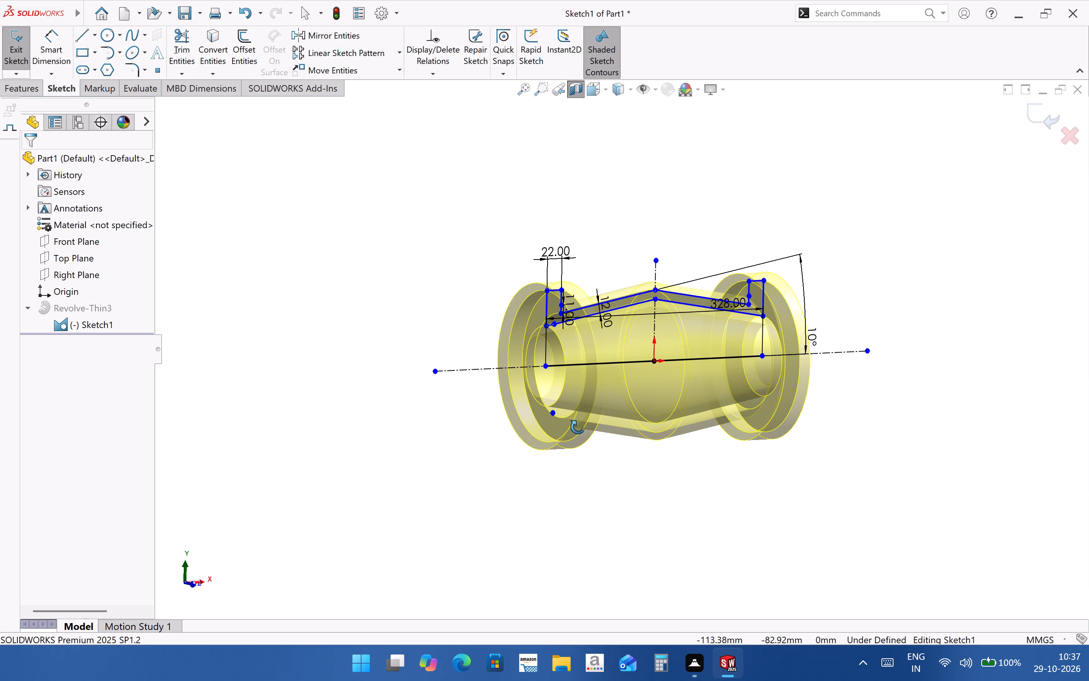
{"action": "middle_click_drag", "start_coordinate": [578, 427], "coordinate": [538, 403]}
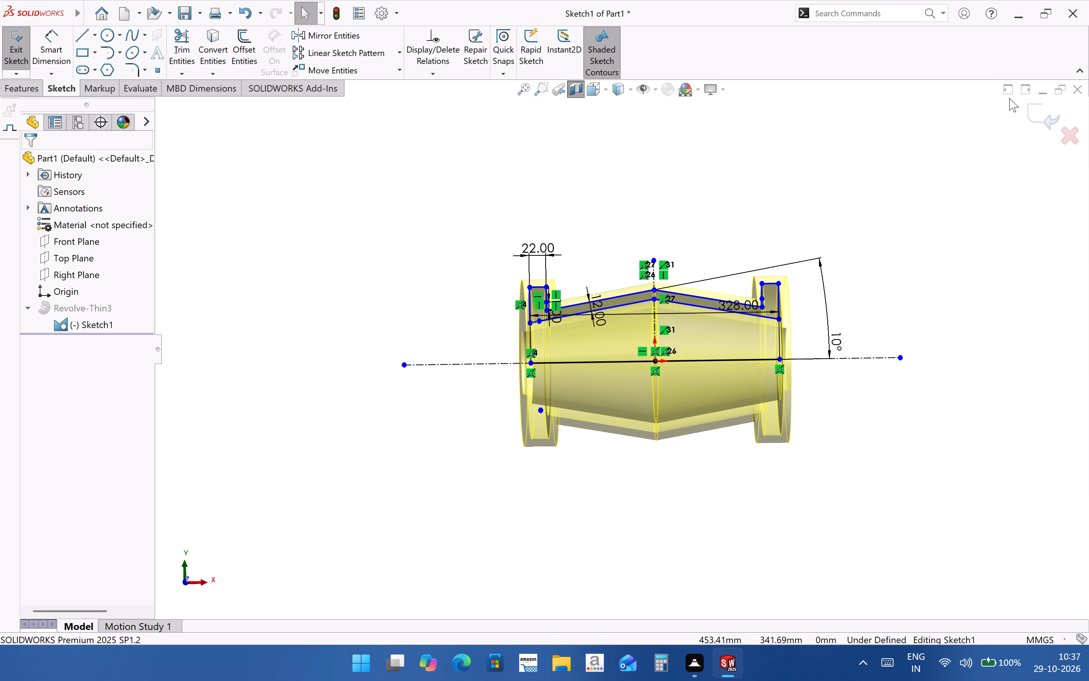
{"action": "left_click", "coordinate": [453, 244]}
{"action": "left_click", "coordinate": [1043, 111]}
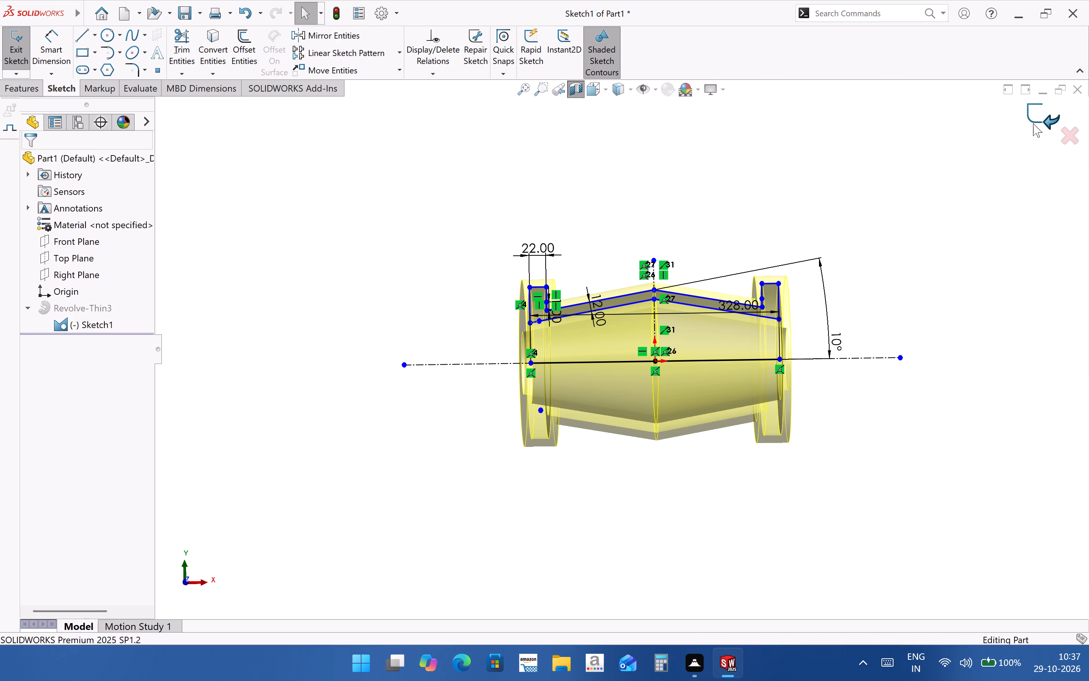
Turn off the section view and examine the whole part's exterior and bore.
{"action": "middle_click_drag", "start_coordinate": [644, 429], "coordinate": [722, 432]}
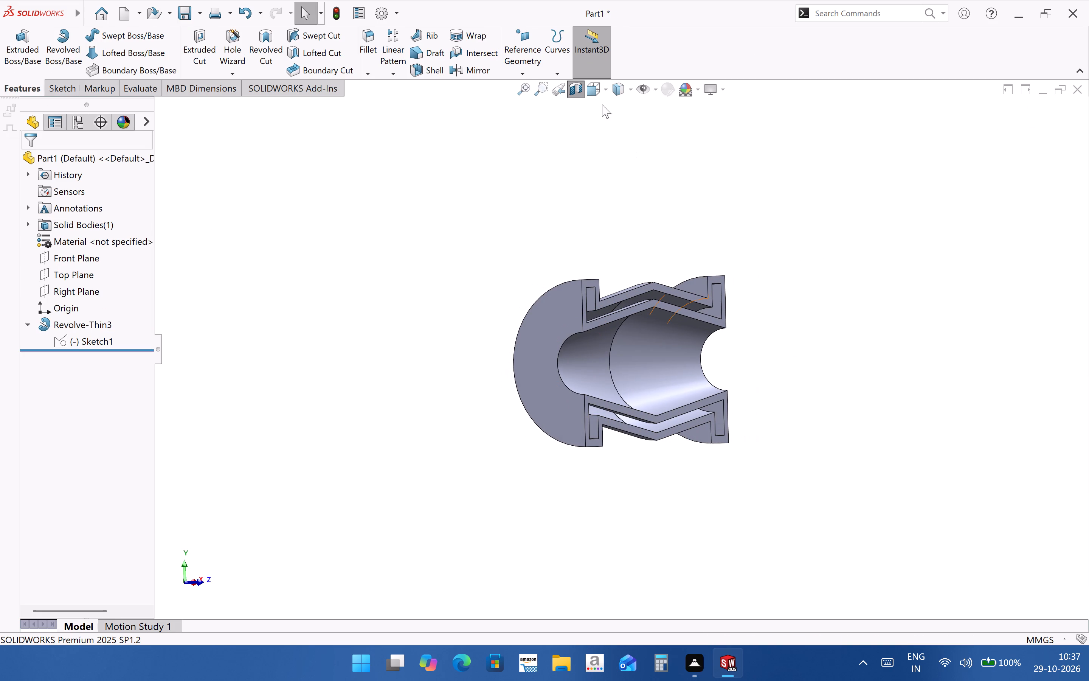
{"action": "left_click", "coordinate": [575, 87]}
{"action": "middle_click_drag", "start_coordinate": [624, 438], "coordinate": [677, 509]}
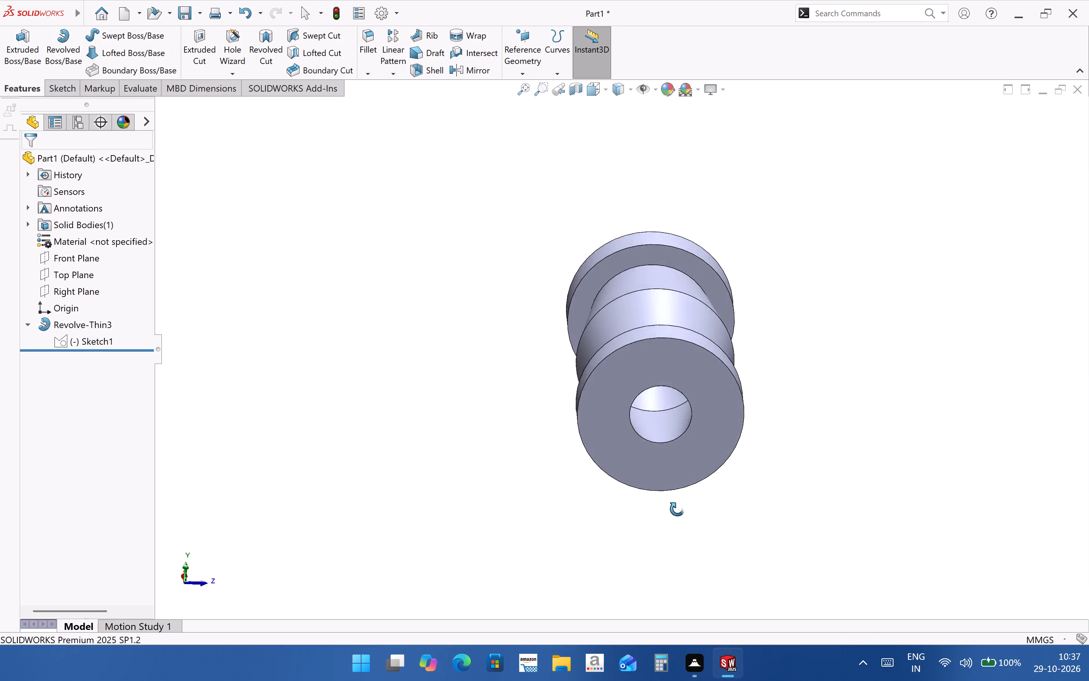
{"action": "middle_click_drag", "start_coordinate": [677, 509], "coordinate": [712, 414]}
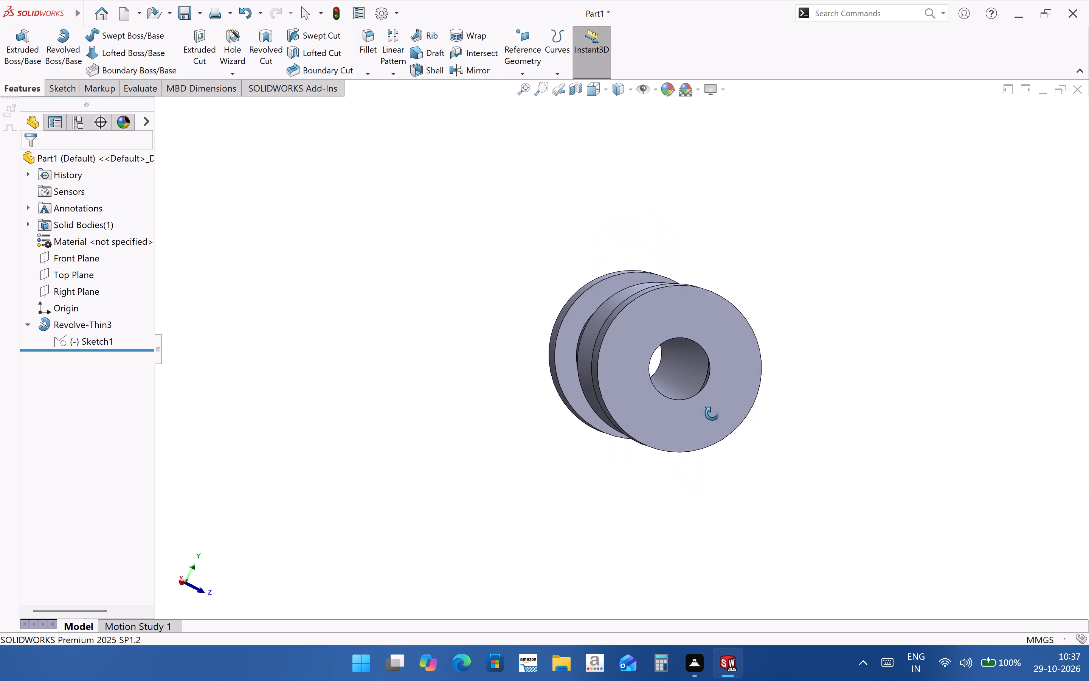
{"action": "middle_click_drag", "start_coordinate": [712, 414], "coordinate": [698, 405]}
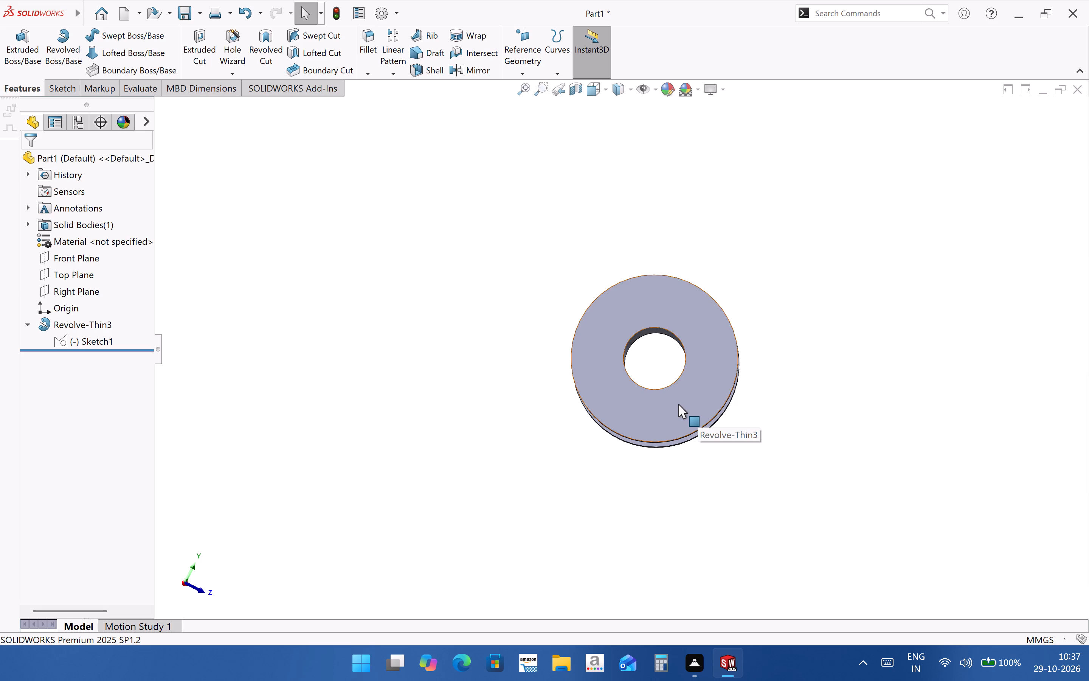
Reopen the revolve's profile sketch for editing.
{"action": "left_click", "coordinate": [91, 345]}
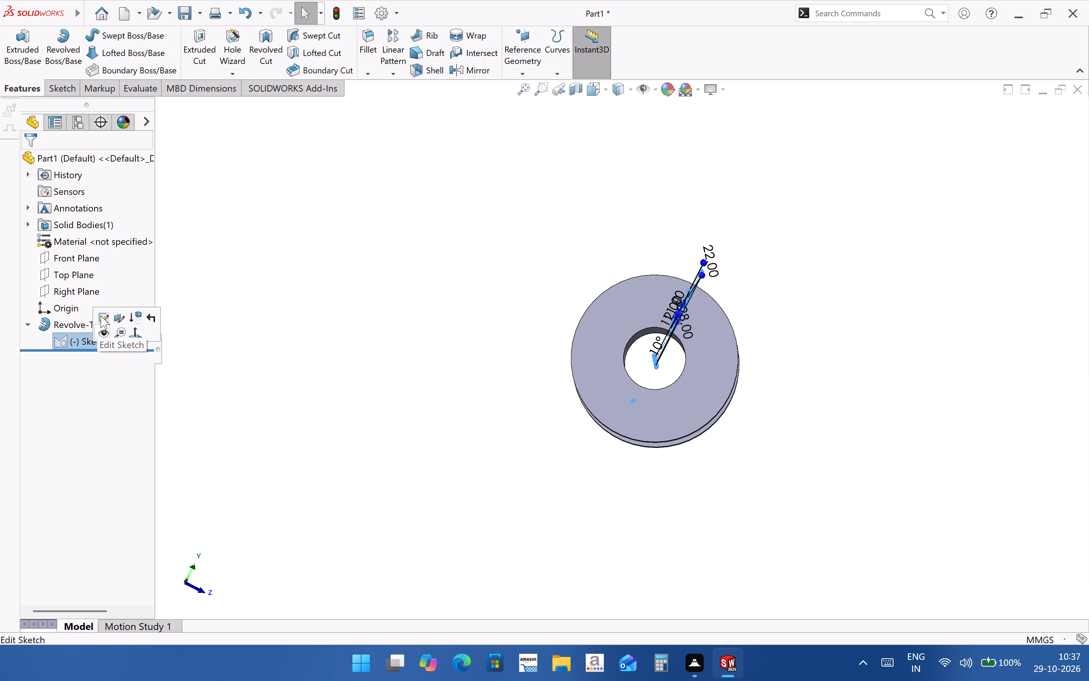
{"action": "left_click", "coordinate": [101, 316]}
{"action": "scroll", "coordinate": [541, 324], "scroll_direction": "down", "scroll_amount": 3}
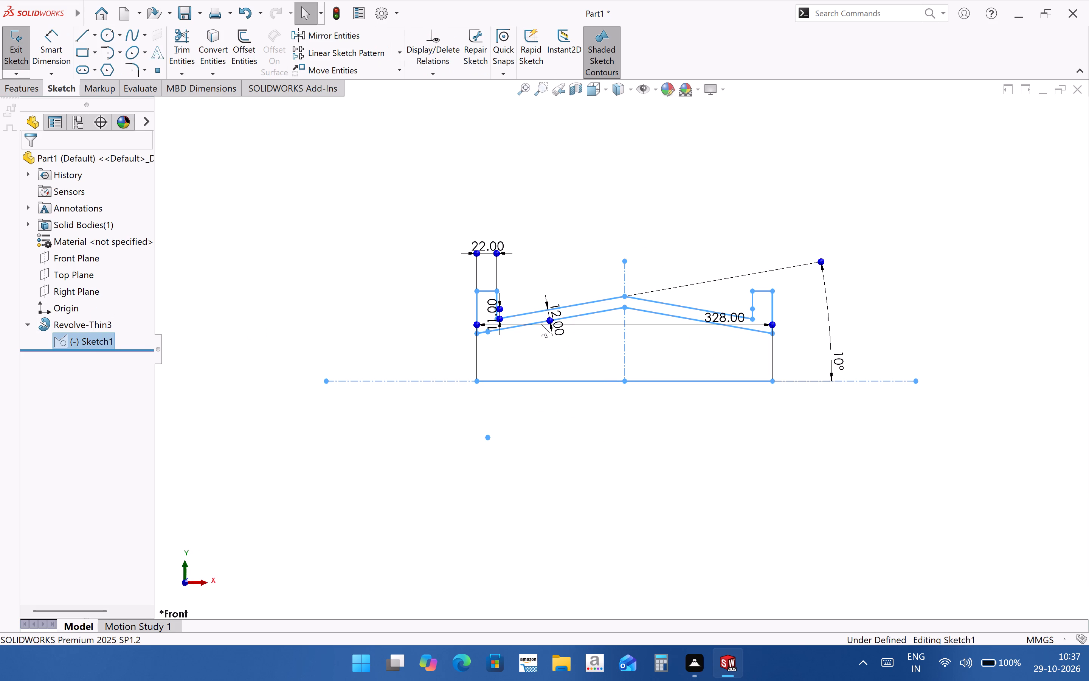
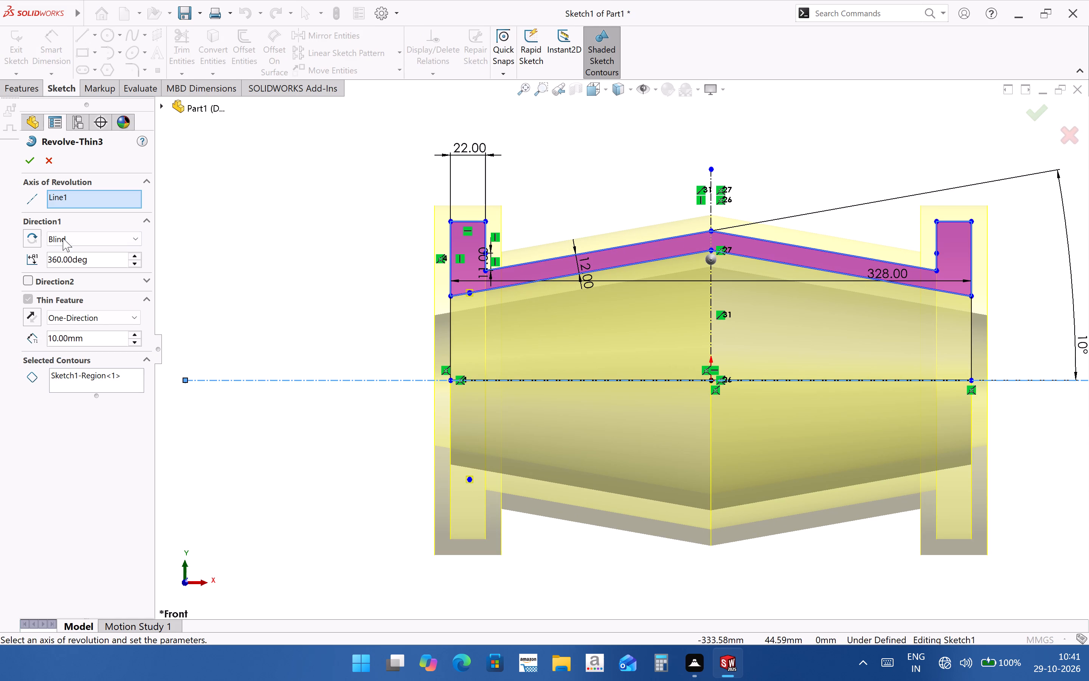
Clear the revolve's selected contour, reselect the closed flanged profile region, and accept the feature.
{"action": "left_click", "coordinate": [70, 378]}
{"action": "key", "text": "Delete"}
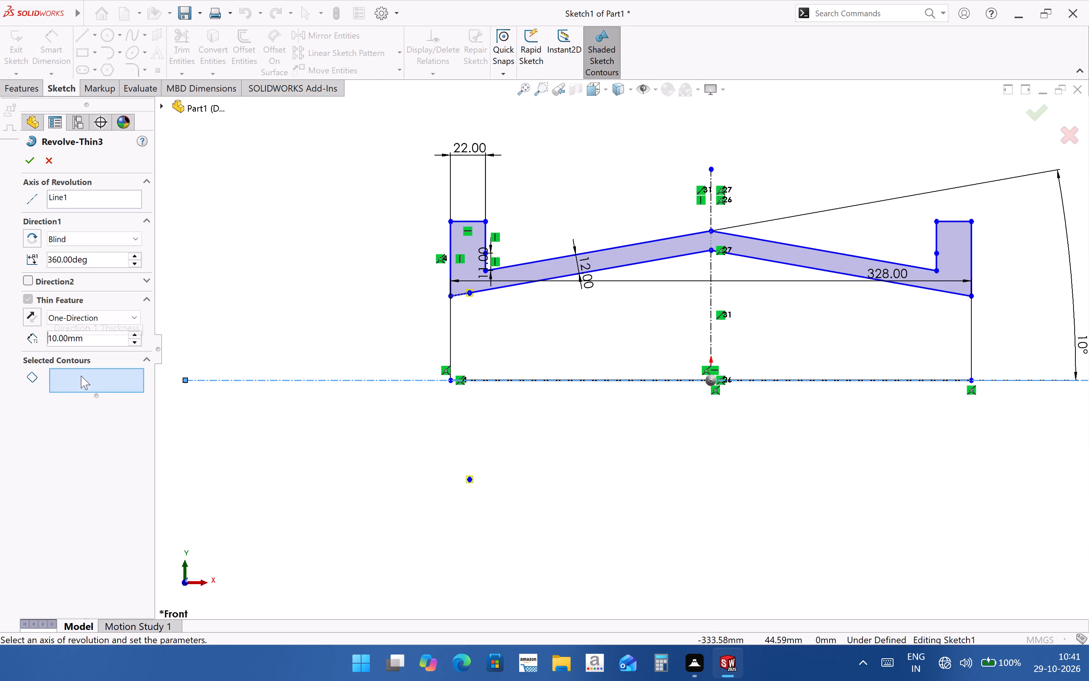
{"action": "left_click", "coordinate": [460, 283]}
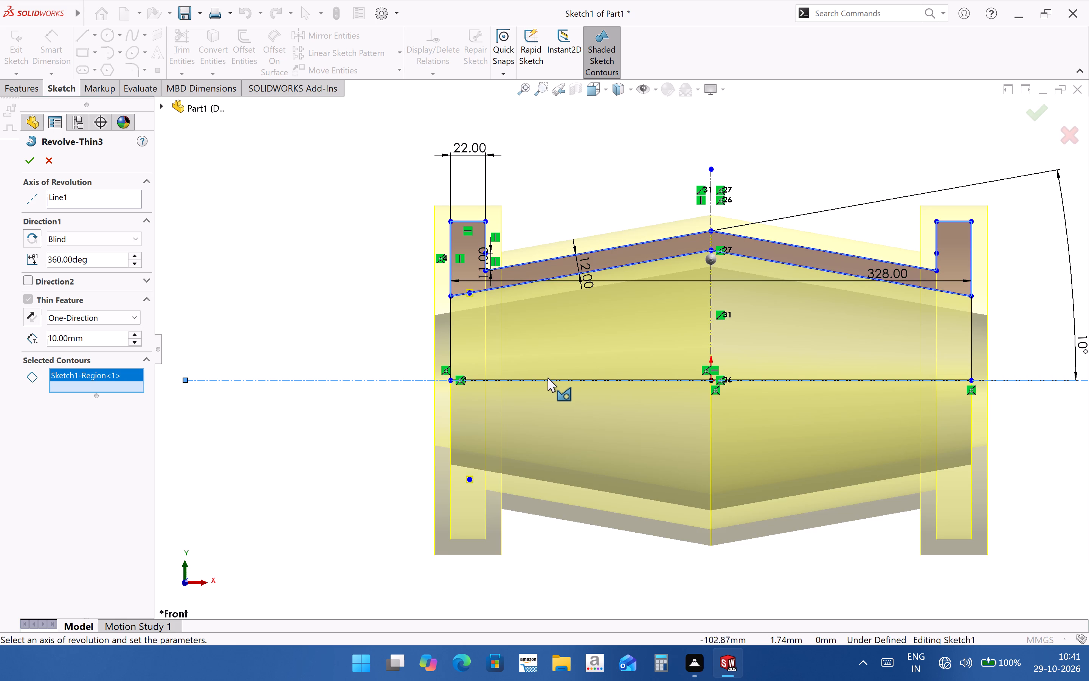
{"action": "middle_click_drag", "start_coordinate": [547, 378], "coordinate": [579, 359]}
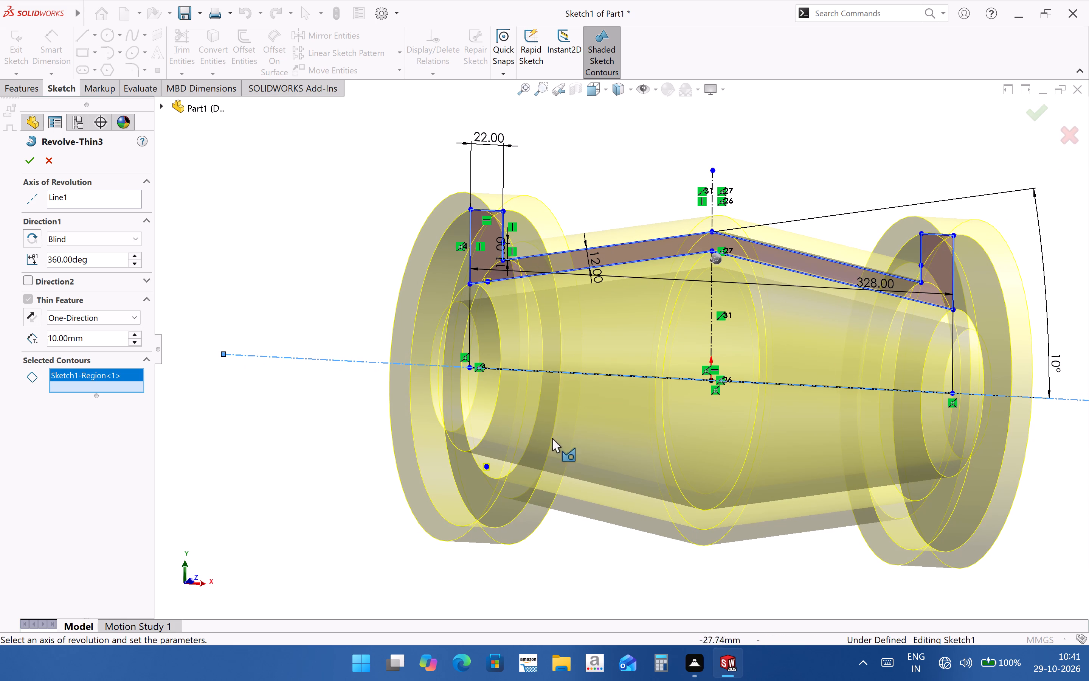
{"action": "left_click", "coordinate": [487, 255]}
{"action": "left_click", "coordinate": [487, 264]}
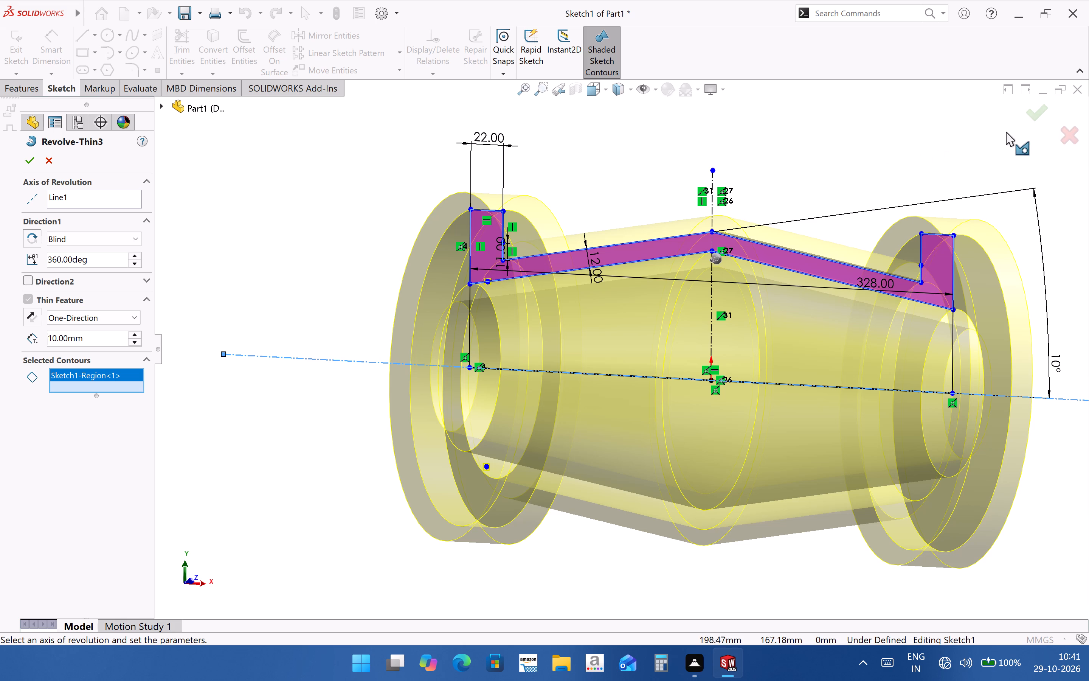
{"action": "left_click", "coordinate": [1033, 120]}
Section the part on the Front Plane and examine its flanges and tapered walls from several angles.
{"action": "middle_click_drag", "start_coordinate": [538, 292], "coordinate": [532, 294]}
{"action": "left_click", "coordinate": [582, 93]}
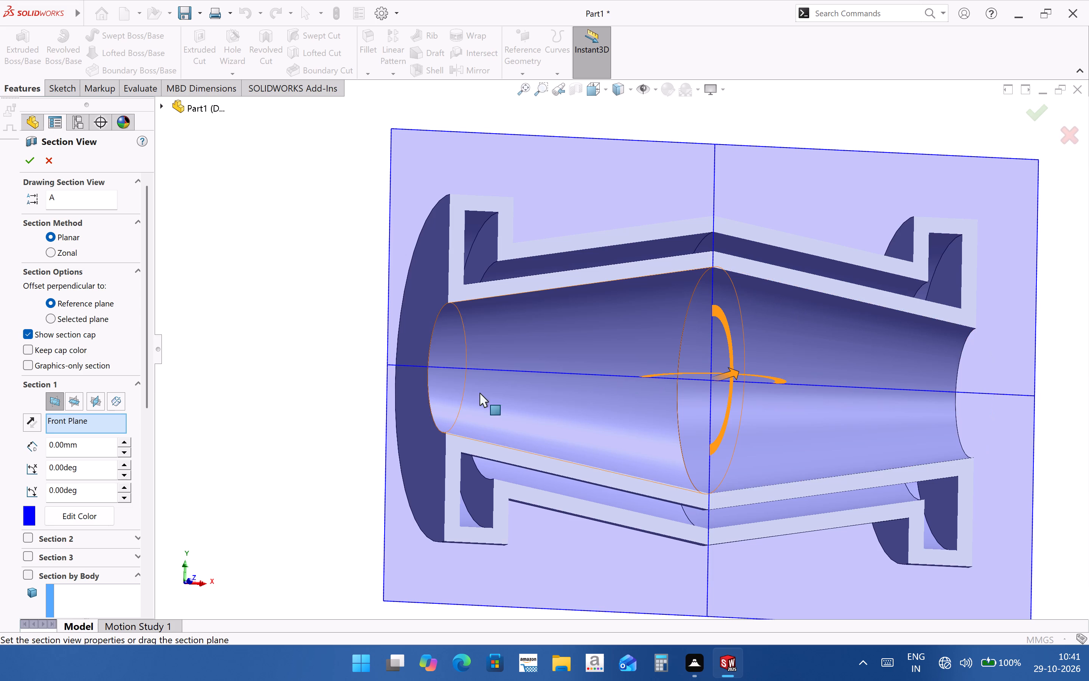
{"action": "scroll", "coordinate": [469, 389], "scroll_direction": "up", "scroll_amount": 2}
{"action": "left_click", "coordinate": [1042, 123]}
{"action": "left_click", "coordinate": [1032, 337]}
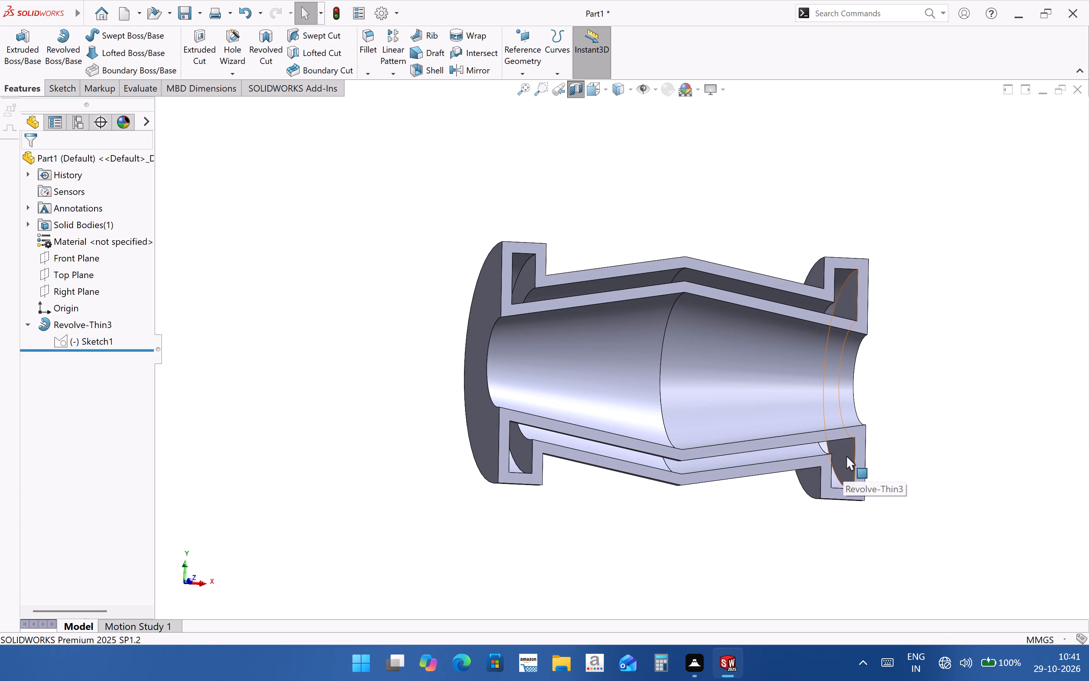
{"action": "middle_click_drag", "start_coordinate": [846, 456], "coordinate": [824, 477]}
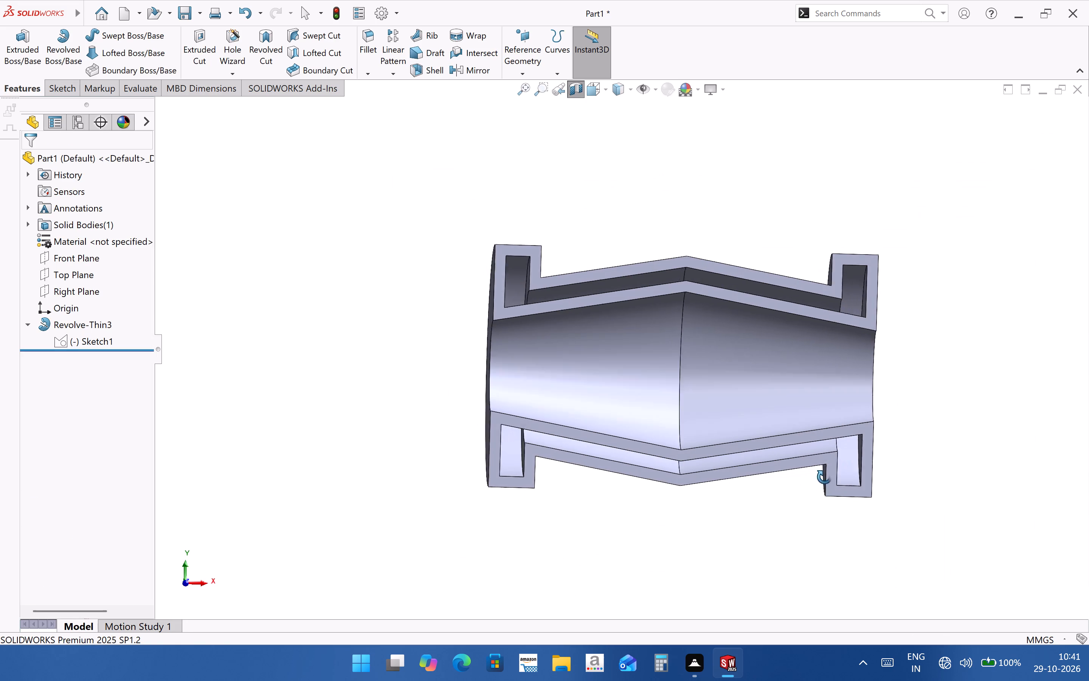
{"action": "middle_click_drag", "start_coordinate": [824, 477], "coordinate": [866, 432]}
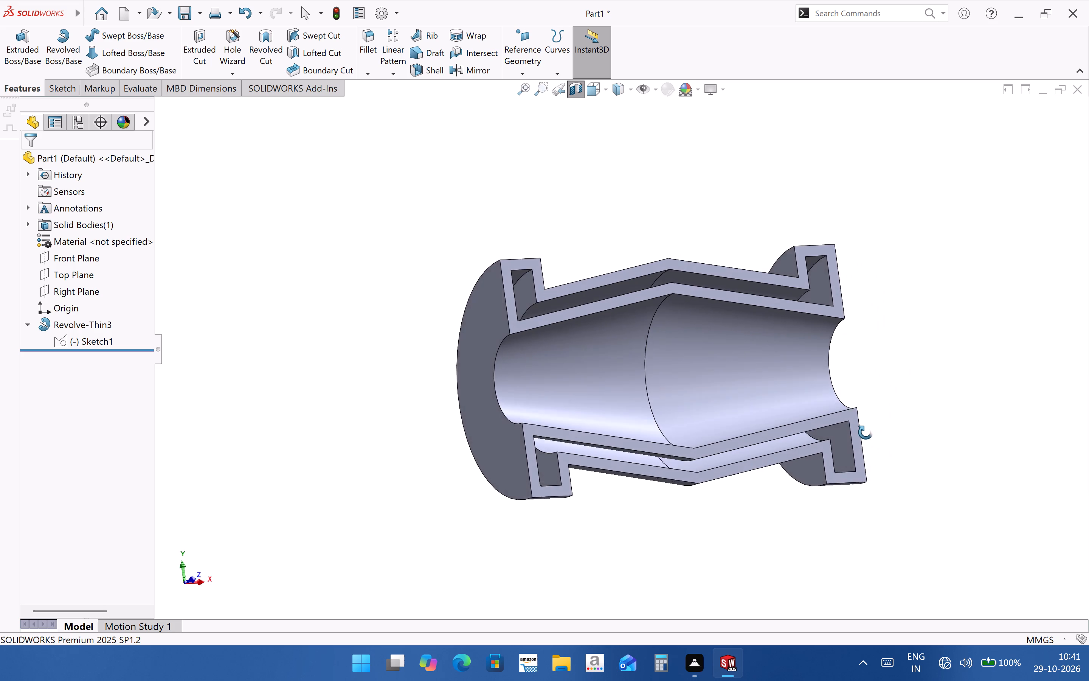
{"action": "middle_click_drag", "start_coordinate": [866, 432], "coordinate": [855, 448]}
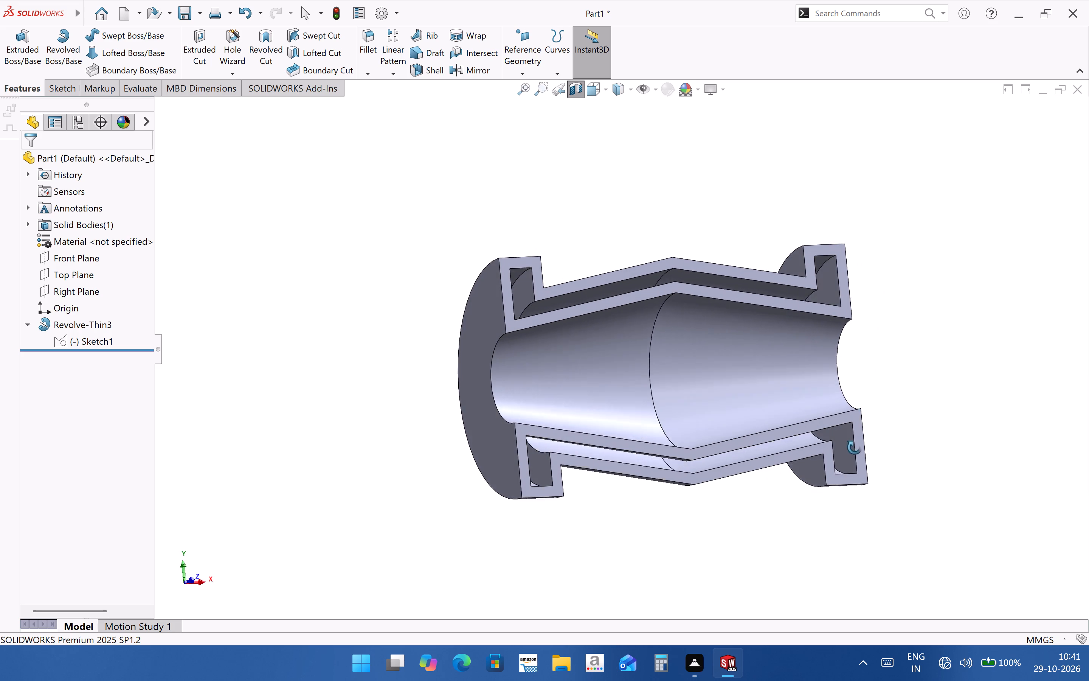
{"action": "middle_click_drag", "start_coordinate": [855, 448], "coordinate": [855, 452]}
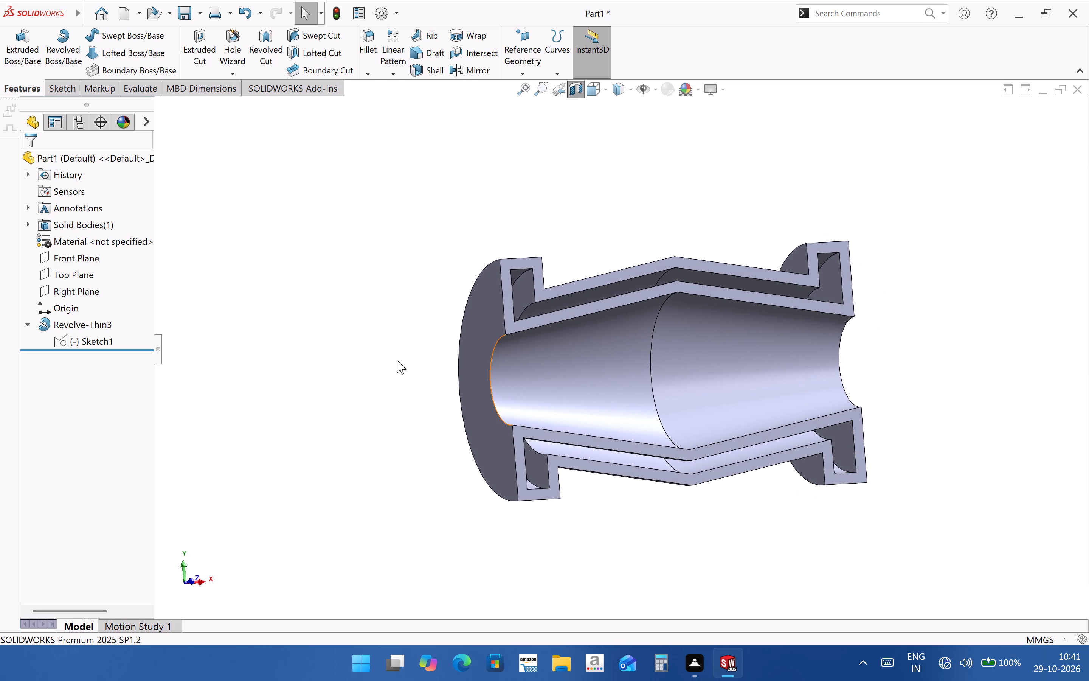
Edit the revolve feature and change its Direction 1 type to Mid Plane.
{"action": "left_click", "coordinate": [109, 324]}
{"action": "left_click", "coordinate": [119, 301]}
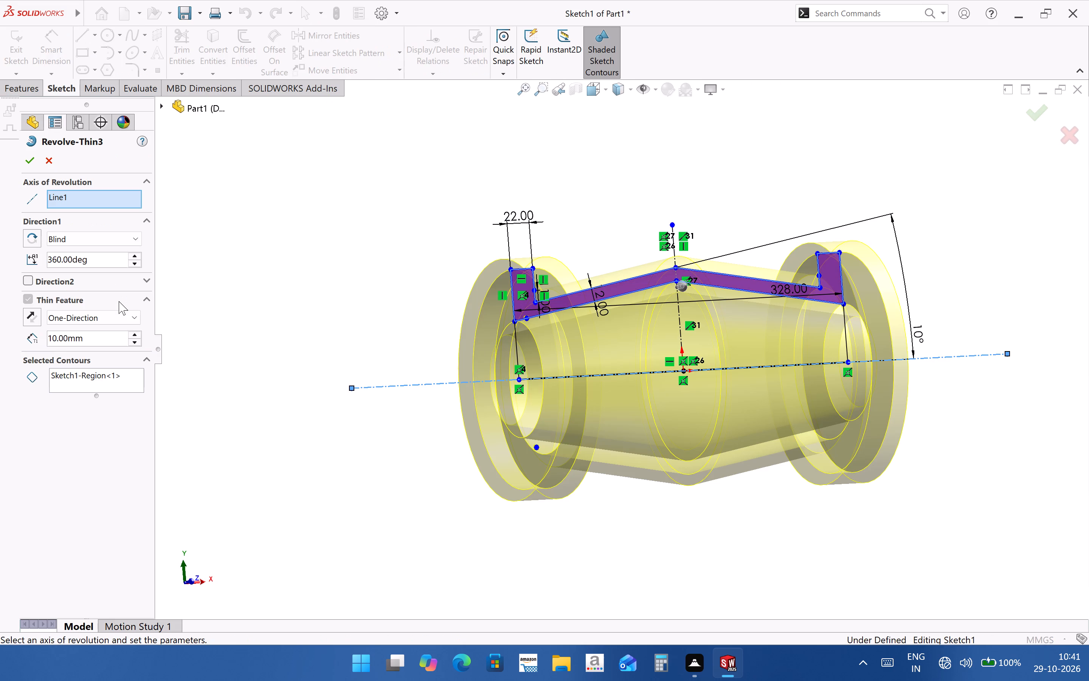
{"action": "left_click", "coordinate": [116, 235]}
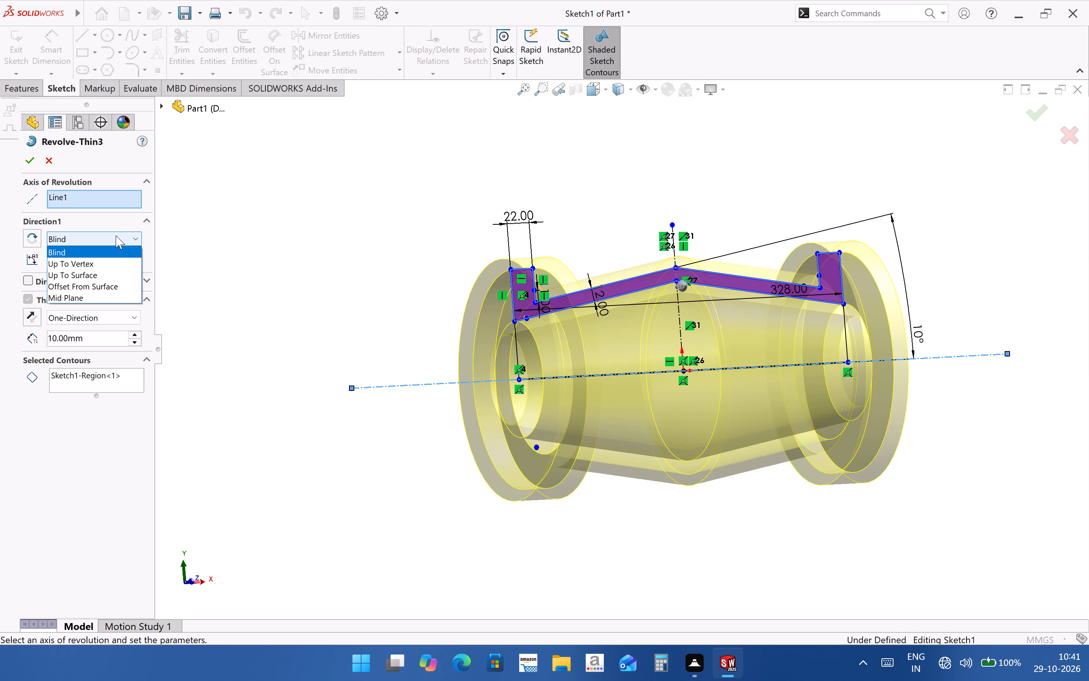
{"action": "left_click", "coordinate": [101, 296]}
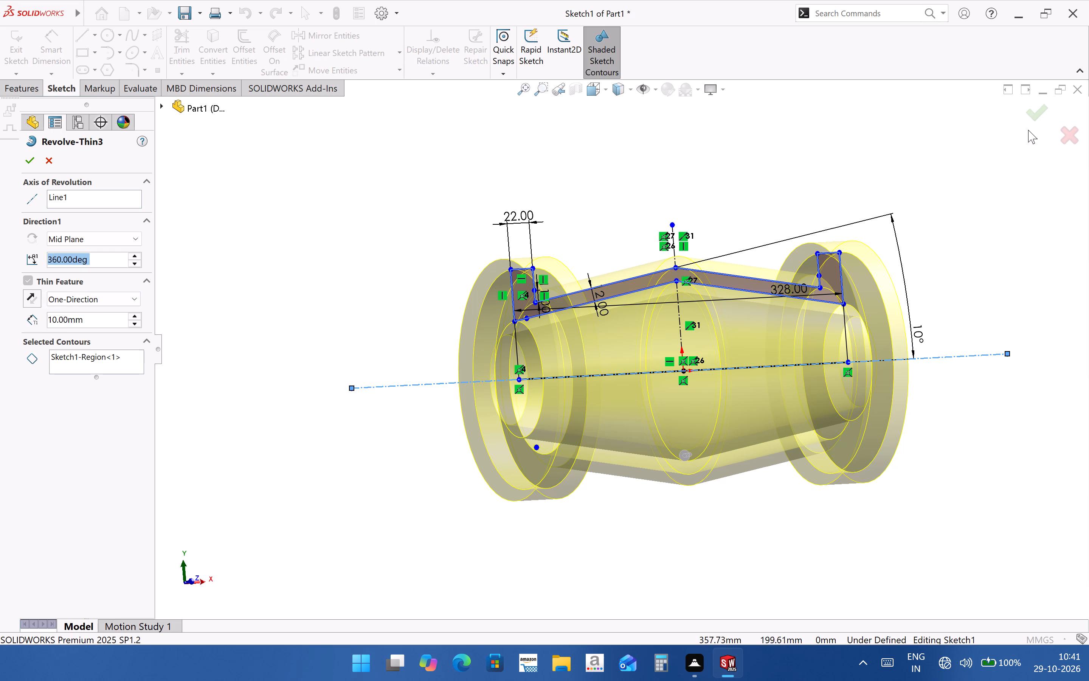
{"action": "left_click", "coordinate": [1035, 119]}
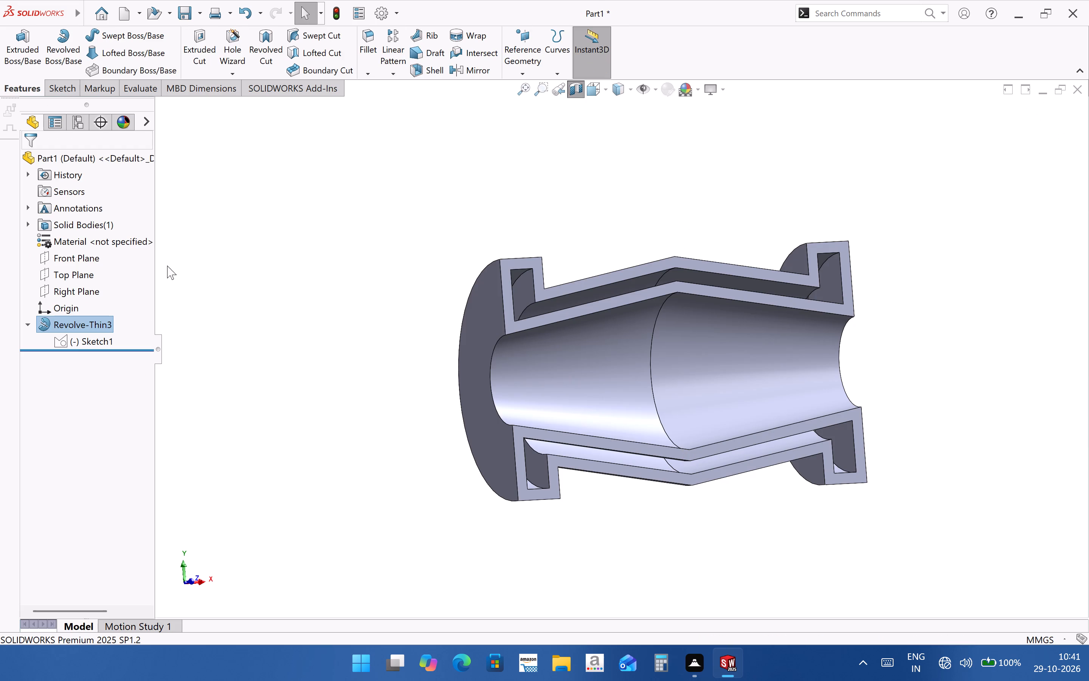
Reopen the revolve feature, try Offset From Surface for Direction 1, and set the type to Blind.
{"action": "left_click", "coordinate": [99, 326]}
{"action": "left_click", "coordinate": [106, 302]}
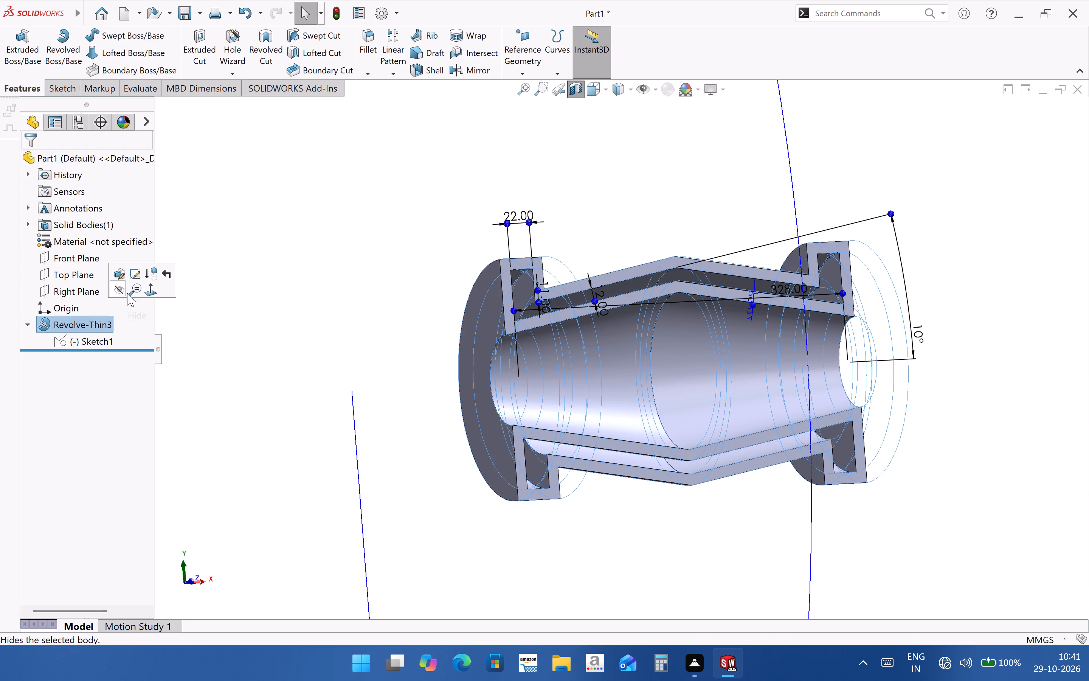
{"action": "left_click", "coordinate": [95, 327]}
{"action": "left_click", "coordinate": [239, 340]}
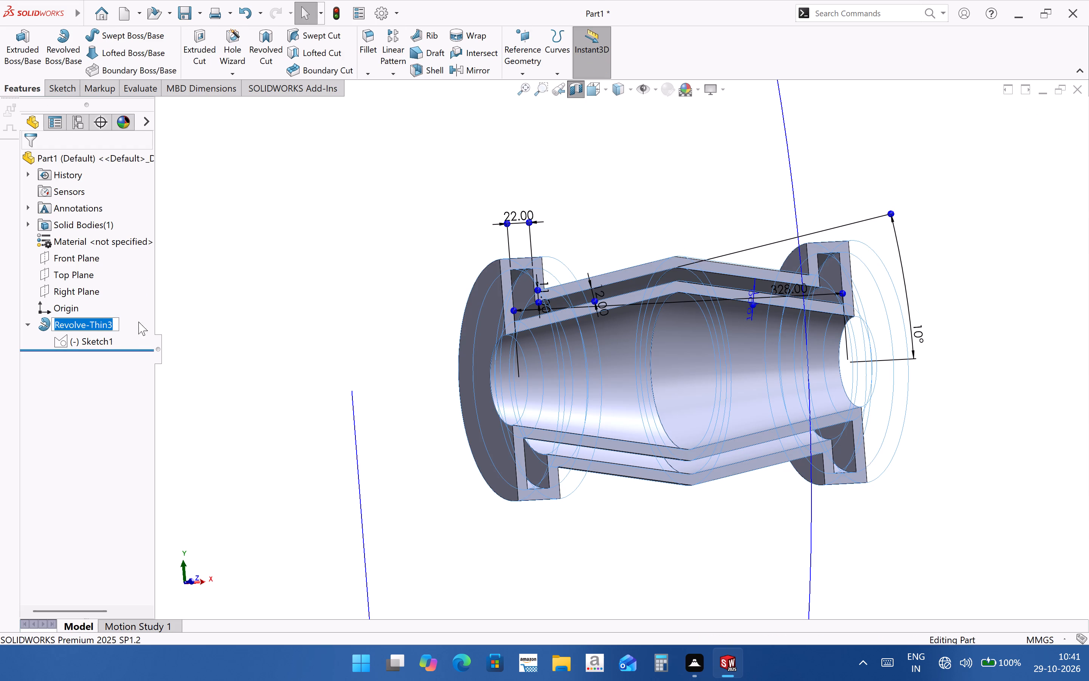
{"action": "left_click", "coordinate": [107, 316]}
{"action": "left_click", "coordinate": [121, 291]}
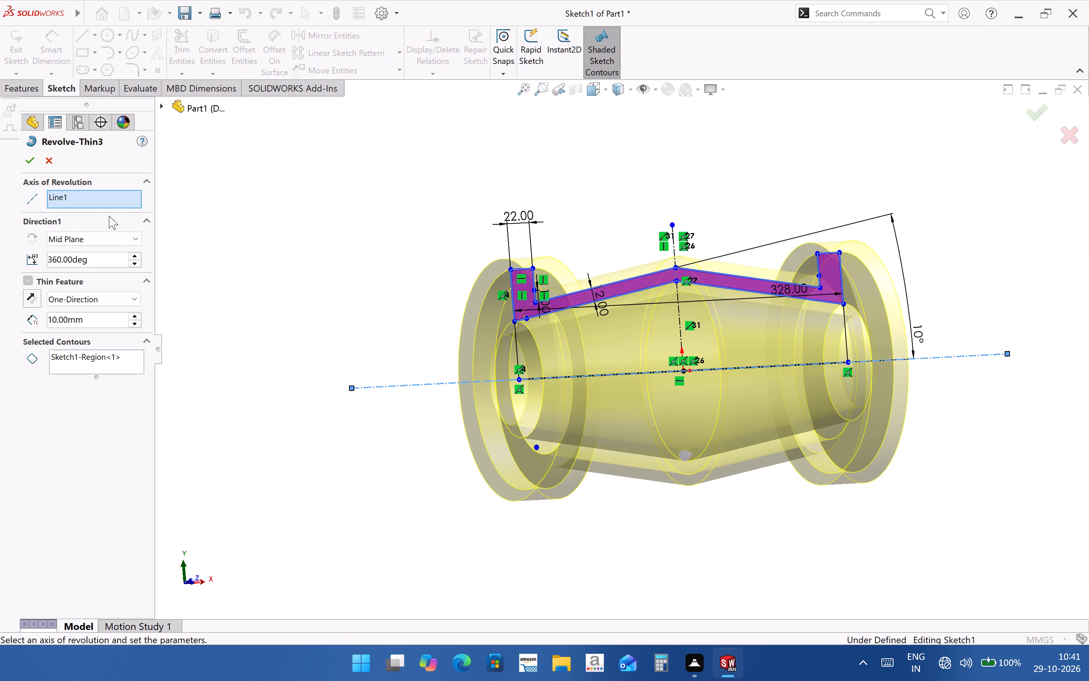
{"action": "left_click", "coordinate": [122, 235]}
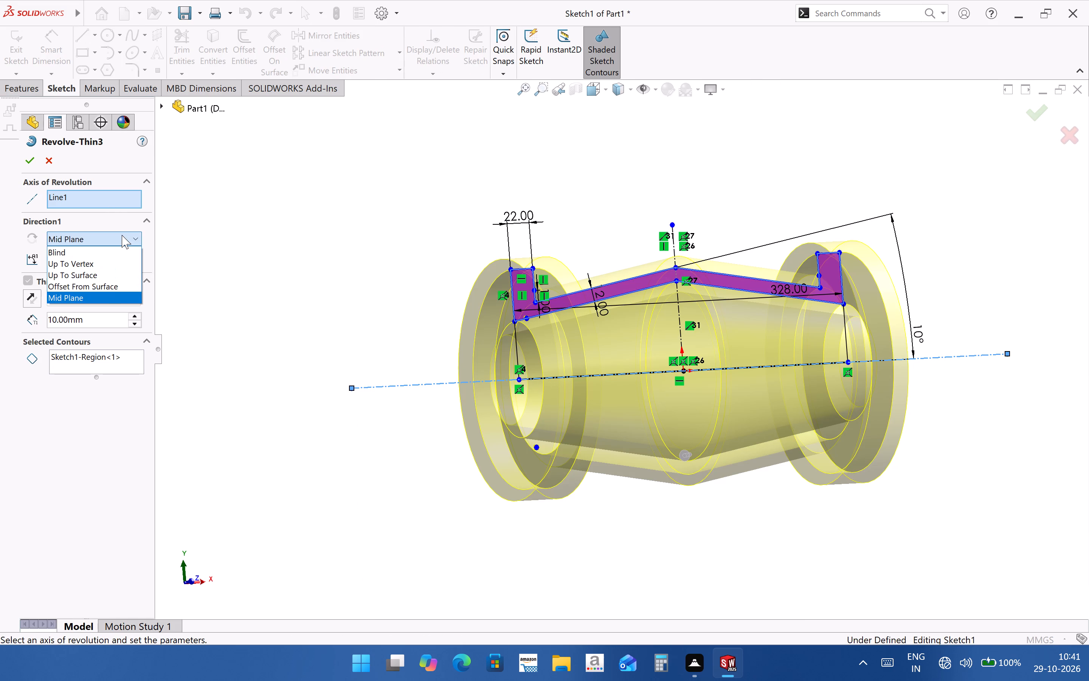
{"action": "left_click", "coordinate": [102, 292]}
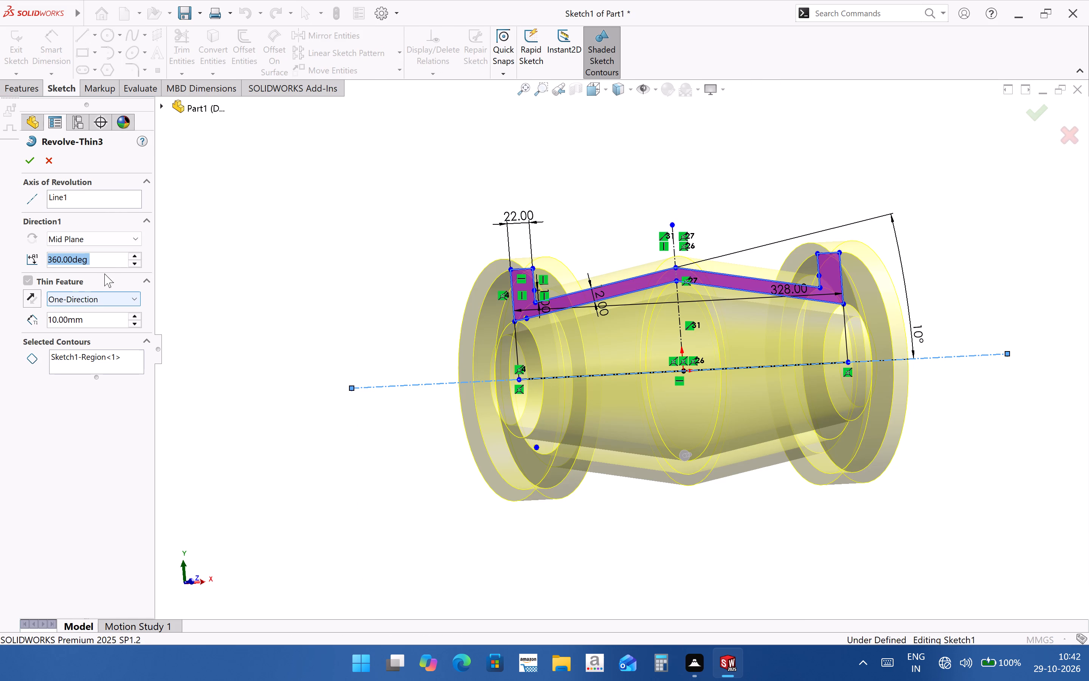
{"action": "left_click", "coordinate": [110, 245]}
{"action": "left_click", "coordinate": [116, 285]}
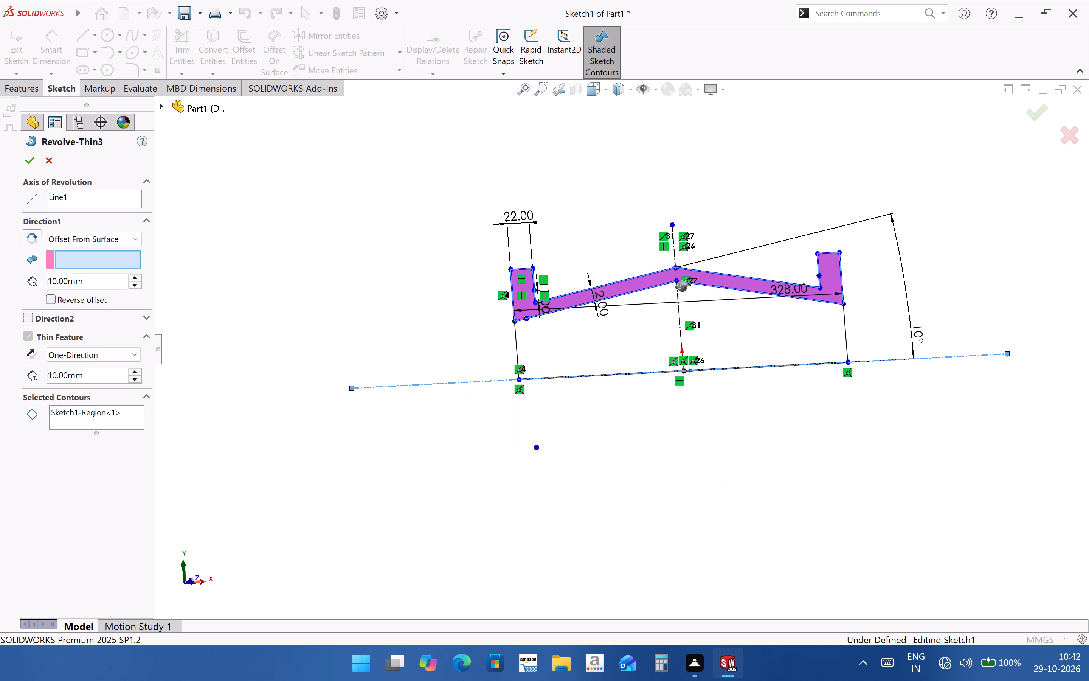
{"action": "left_click", "coordinate": [109, 244]}
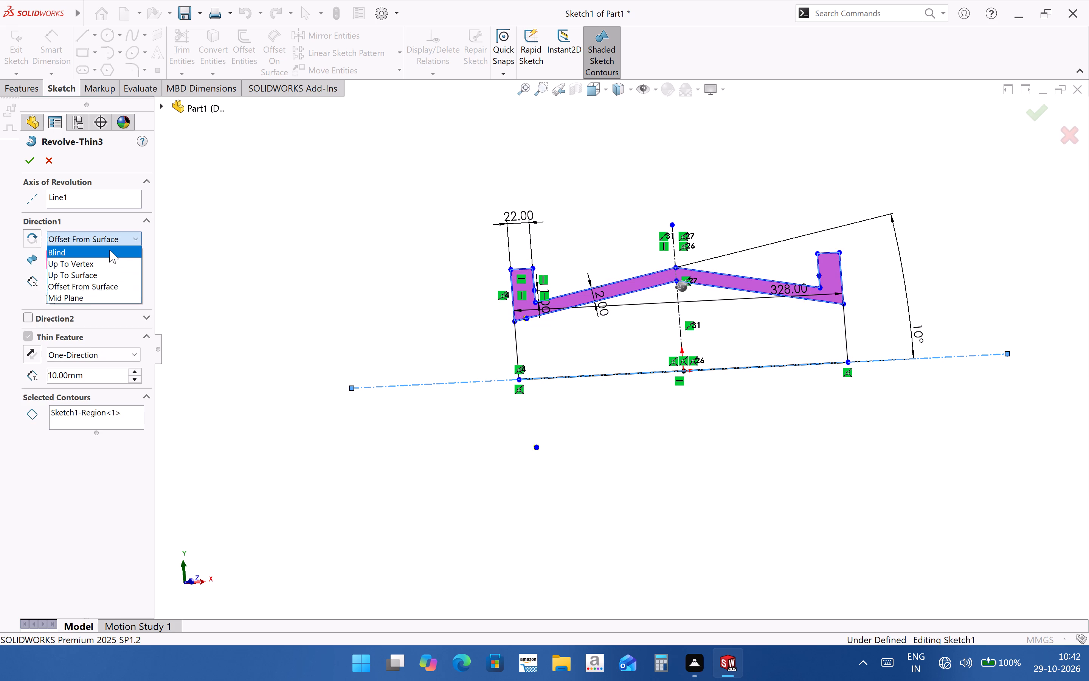
{"action": "left_click", "coordinate": [109, 250]}
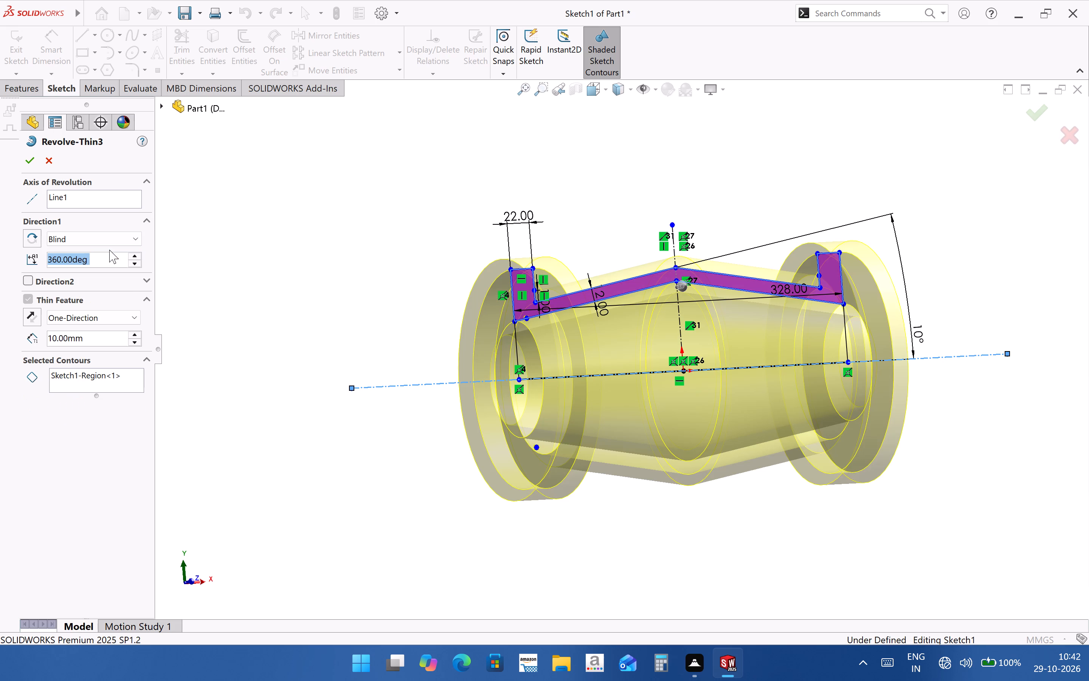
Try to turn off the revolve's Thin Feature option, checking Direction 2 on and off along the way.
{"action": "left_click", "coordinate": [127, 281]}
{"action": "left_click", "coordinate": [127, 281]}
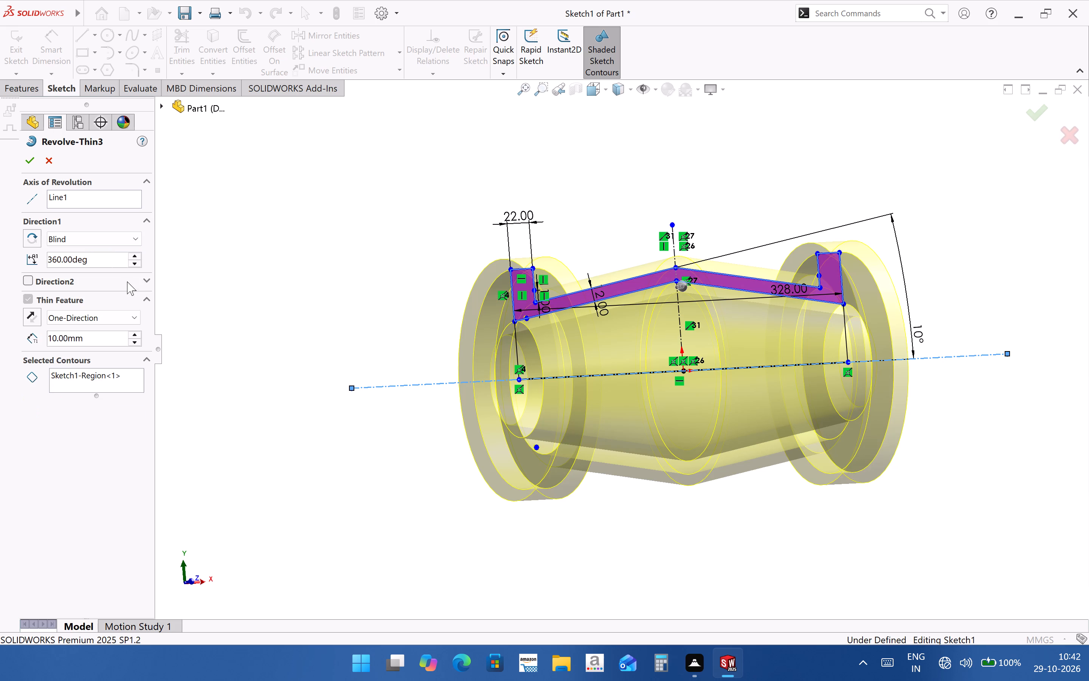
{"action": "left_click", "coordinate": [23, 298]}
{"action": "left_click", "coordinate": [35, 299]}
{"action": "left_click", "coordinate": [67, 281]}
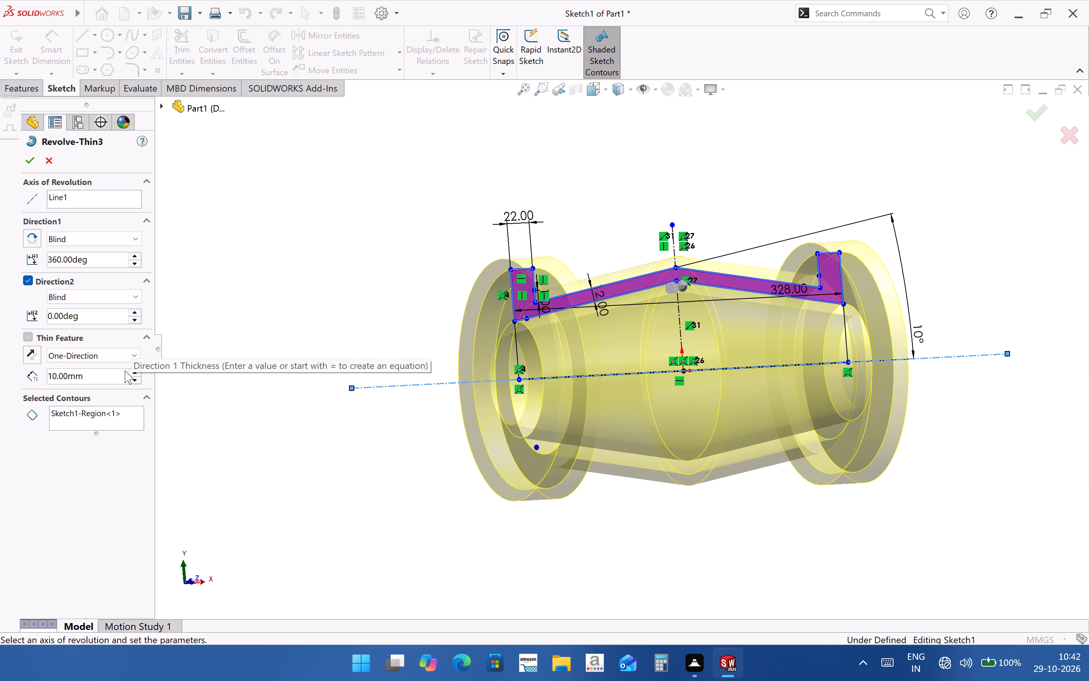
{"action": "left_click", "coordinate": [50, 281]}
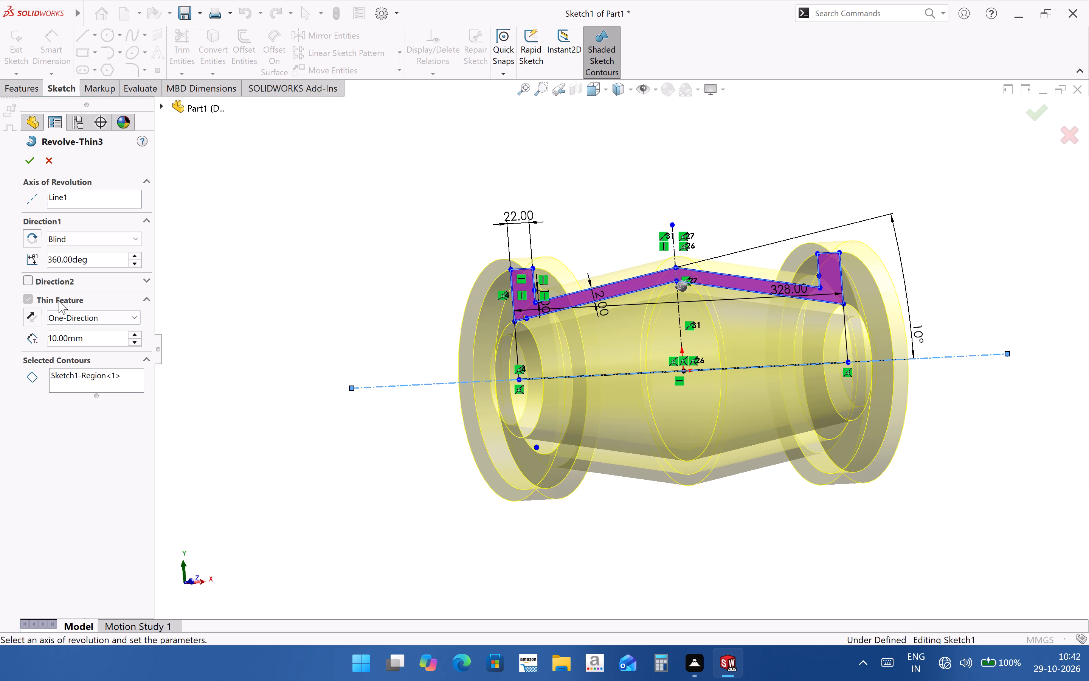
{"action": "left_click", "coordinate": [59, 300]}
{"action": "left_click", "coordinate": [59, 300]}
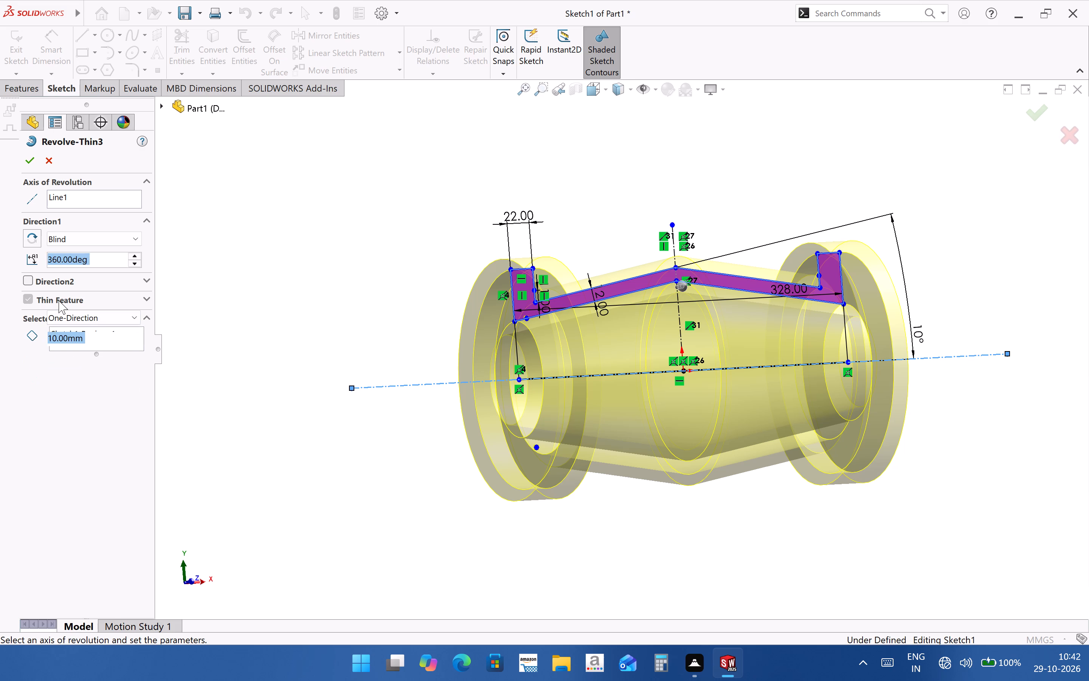
Try Mid-Plane as the thin-feature thickness type, set it to Two-Direction with 10 mm and 1 mm, and accept.
{"action": "left_click", "coordinate": [83, 319]}
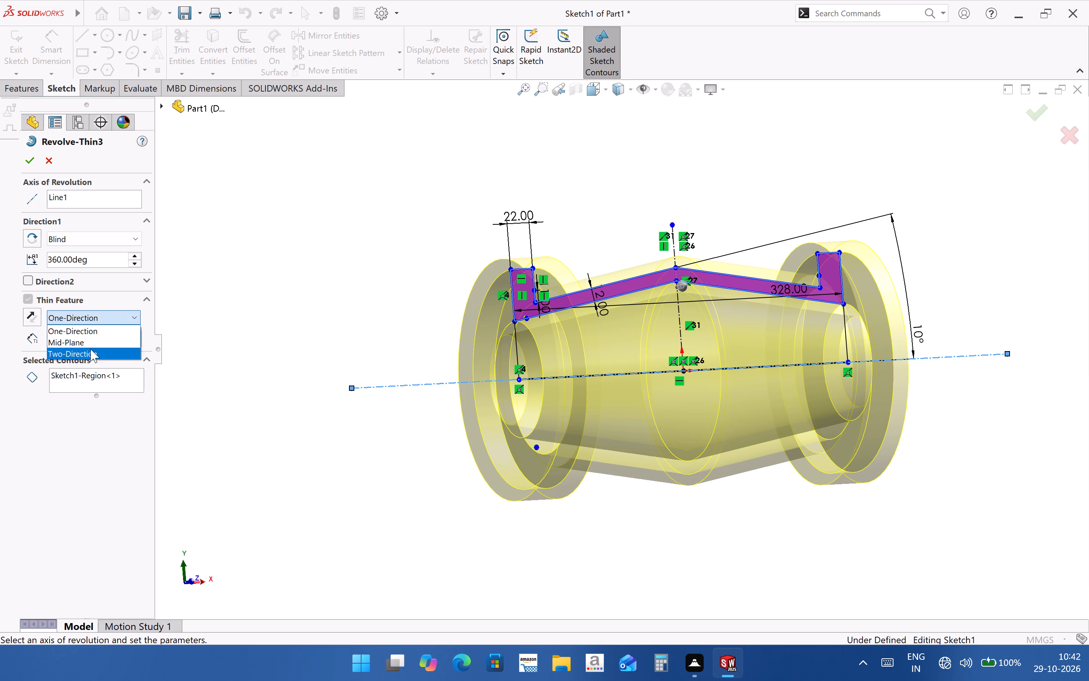
{"action": "left_click", "coordinate": [90, 339]}
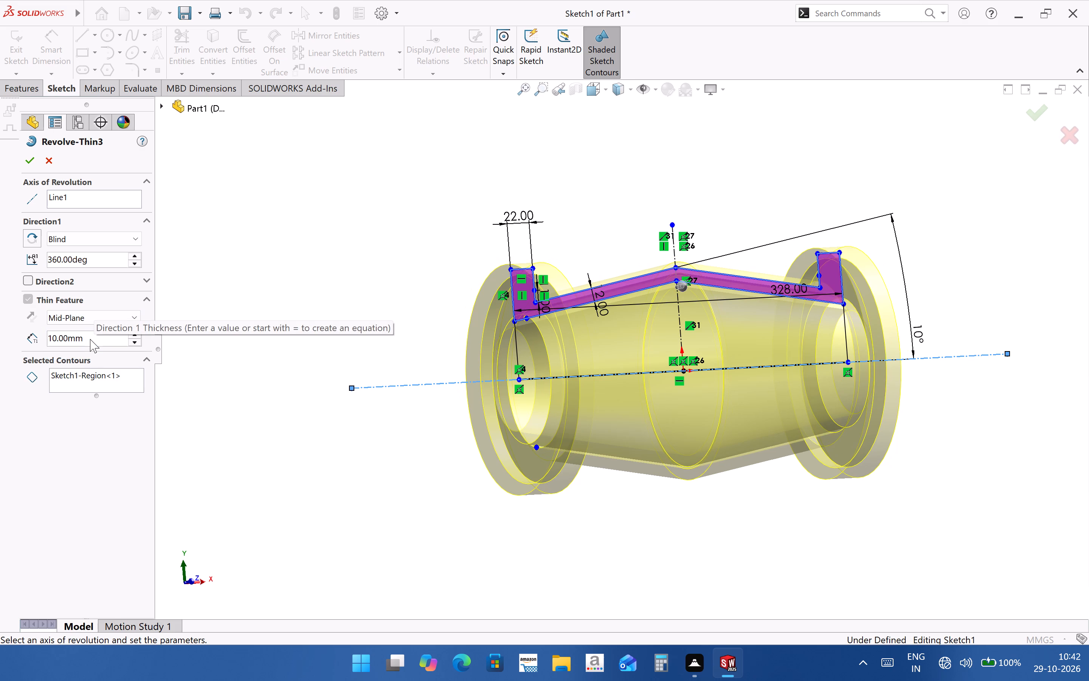
{"action": "left_click", "coordinate": [86, 327]}
{"action": "left_click", "coordinate": [86, 322]}
{"action": "left_click", "coordinate": [90, 352]}
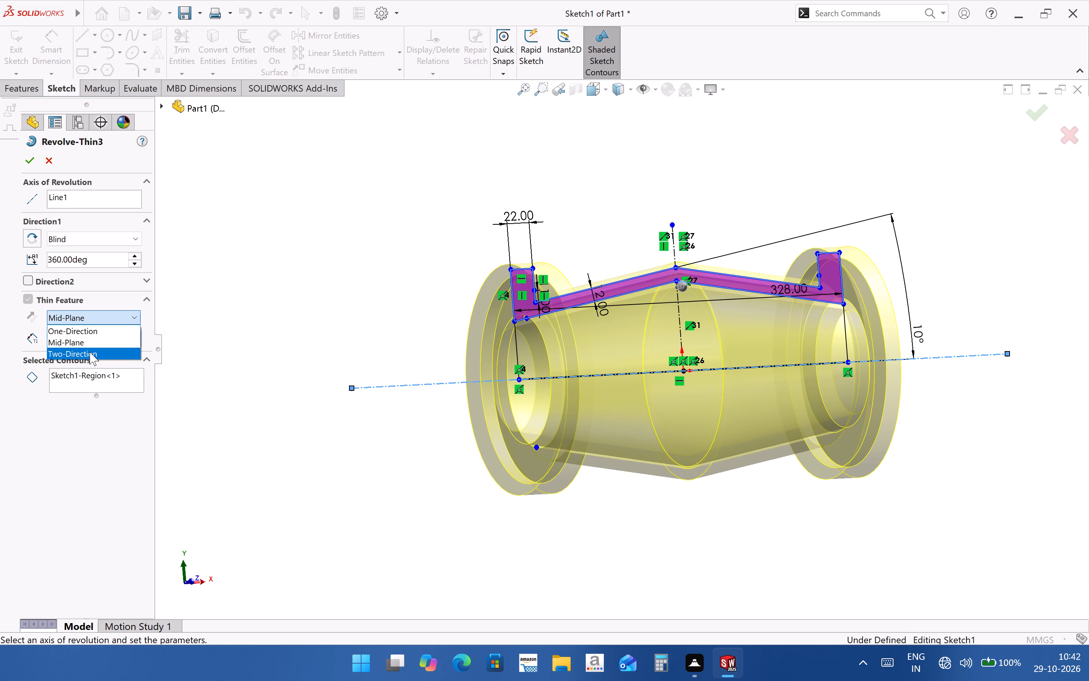
{"action": "left_click", "coordinate": [35, 168]}
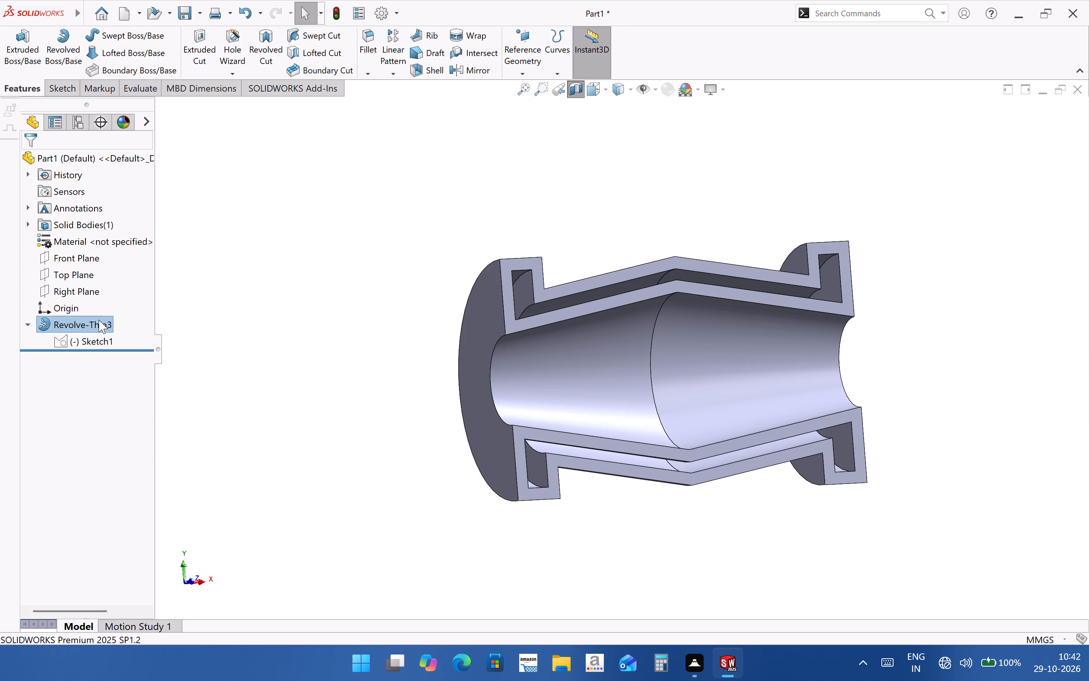
Edit the revolve feature, set its thin-feature thickness type to Mid-Plane, and accept.
{"action": "left_click", "coordinate": [99, 320]}
{"action": "left_click", "coordinate": [242, 367]}
{"action": "left_click", "coordinate": [116, 327]}
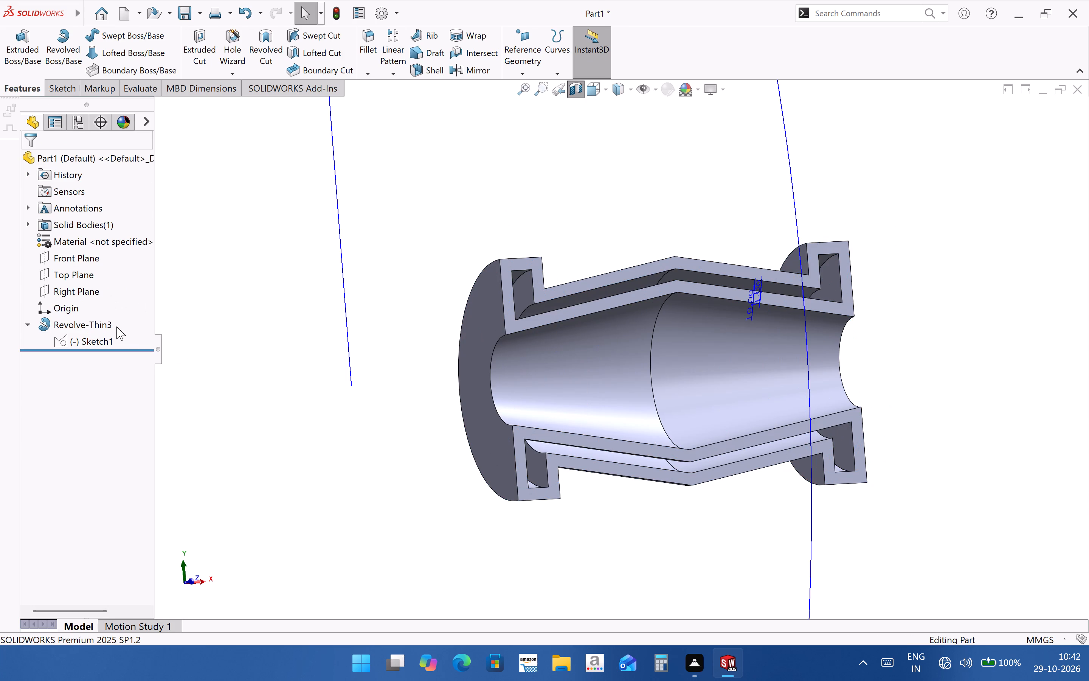
{"action": "left_click", "coordinate": [83, 322]}
{"action": "left_click", "coordinate": [101, 295]}
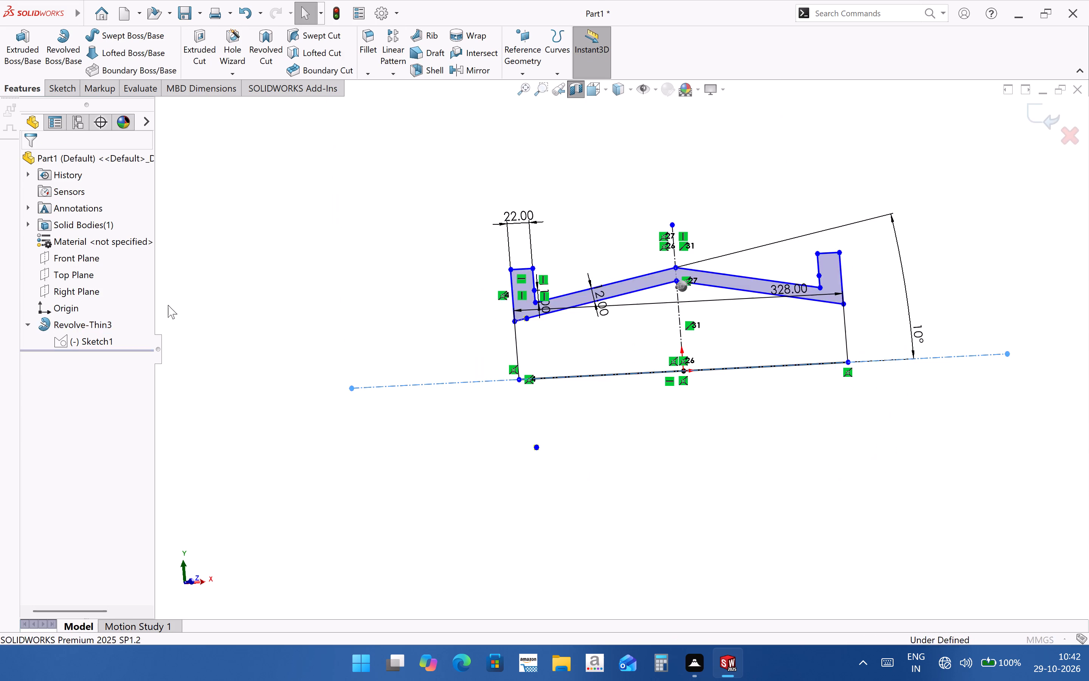
{"action": "left_click", "coordinate": [92, 313]}
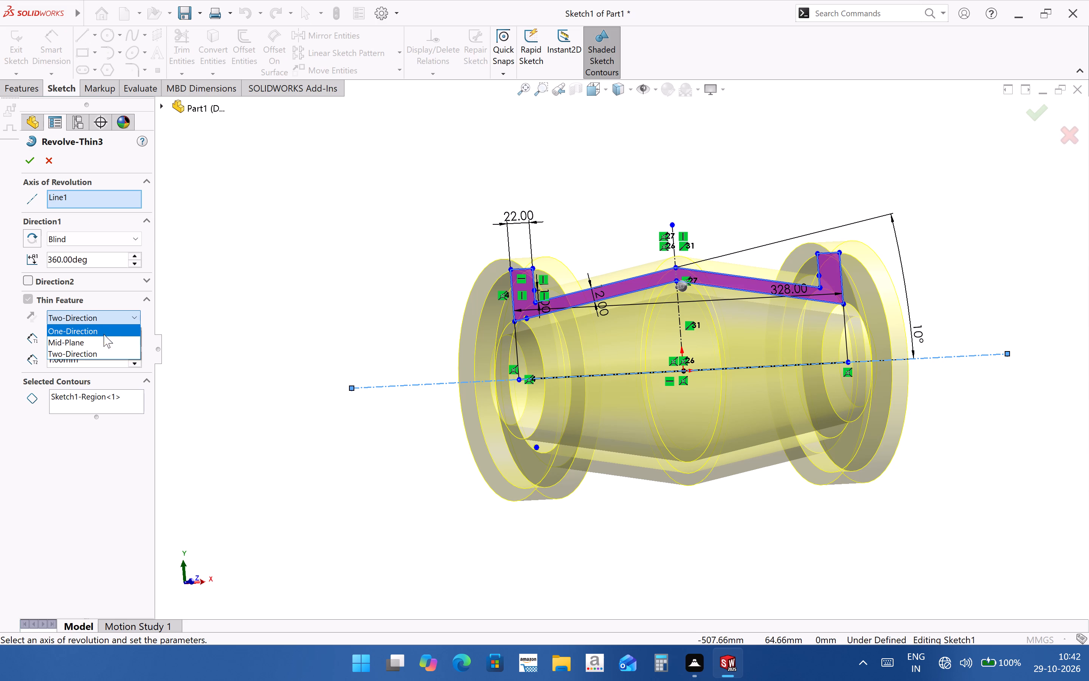
{"action": "left_click", "coordinate": [106, 339]}
{"action": "left_click", "coordinate": [33, 164]}
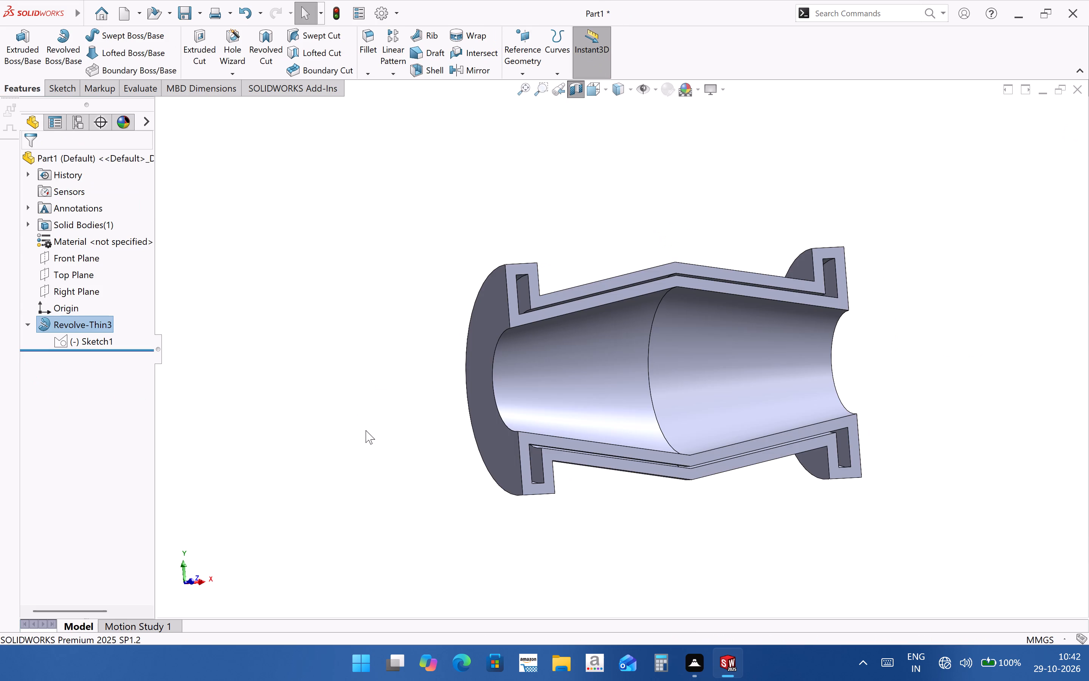
Examine the sectioned flanges and tapered walls for the hollow gap between the thin-feature walls.
{"action": "middle_click_drag", "start_coordinate": [732, 340], "coordinate": [686, 326]}
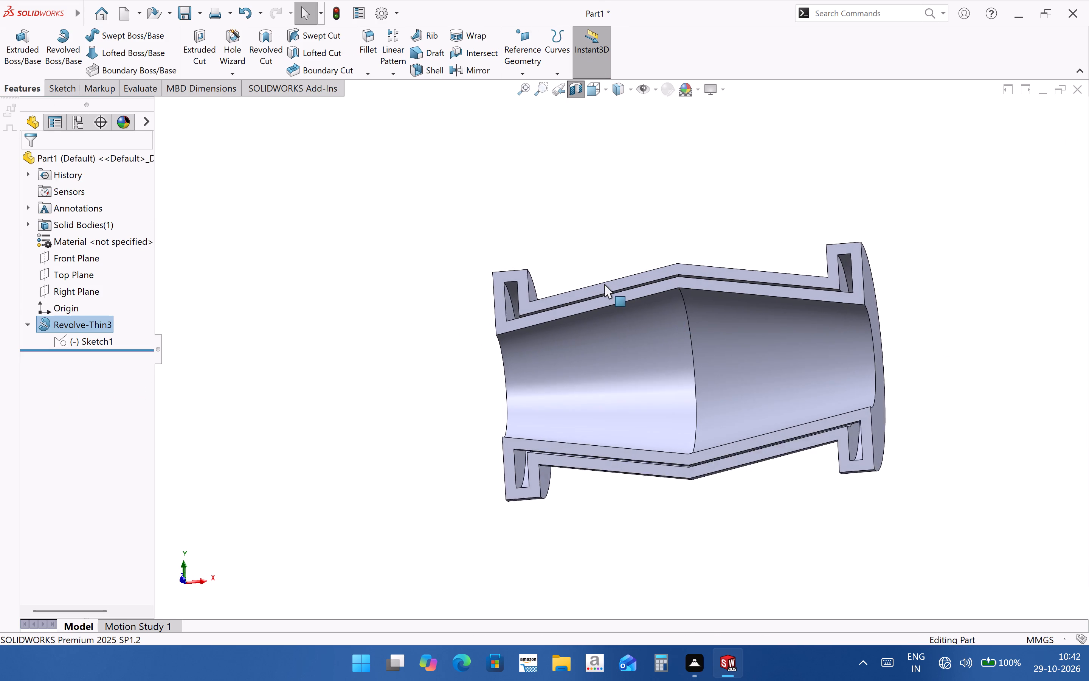
{"action": "scroll", "coordinate": [604, 284], "scroll_direction": "down", "scroll_amount": 3}
{"action": "scroll", "coordinate": [631, 315], "scroll_direction": "down", "scroll_amount": 2}
{"action": "middle_click_drag", "start_coordinate": [636, 323], "coordinate": [689, 412]}
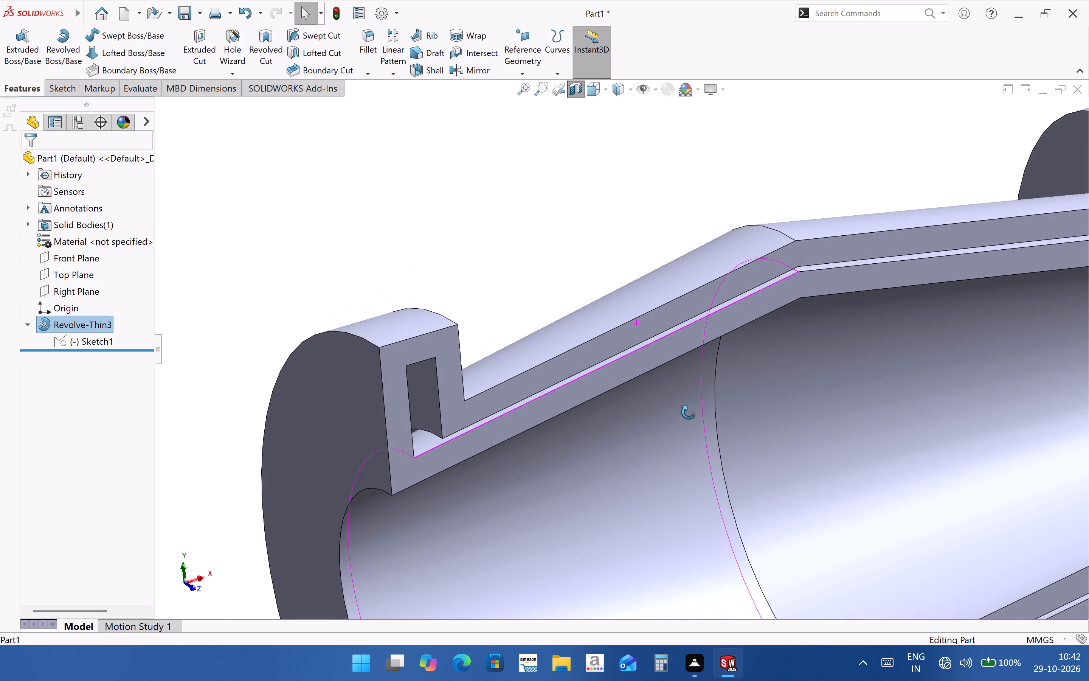
{"action": "middle_click_drag", "start_coordinate": [689, 412], "coordinate": [672, 328]}
{"action": "scroll", "coordinate": [672, 328], "scroll_direction": "up", "scroll_amount": 2}
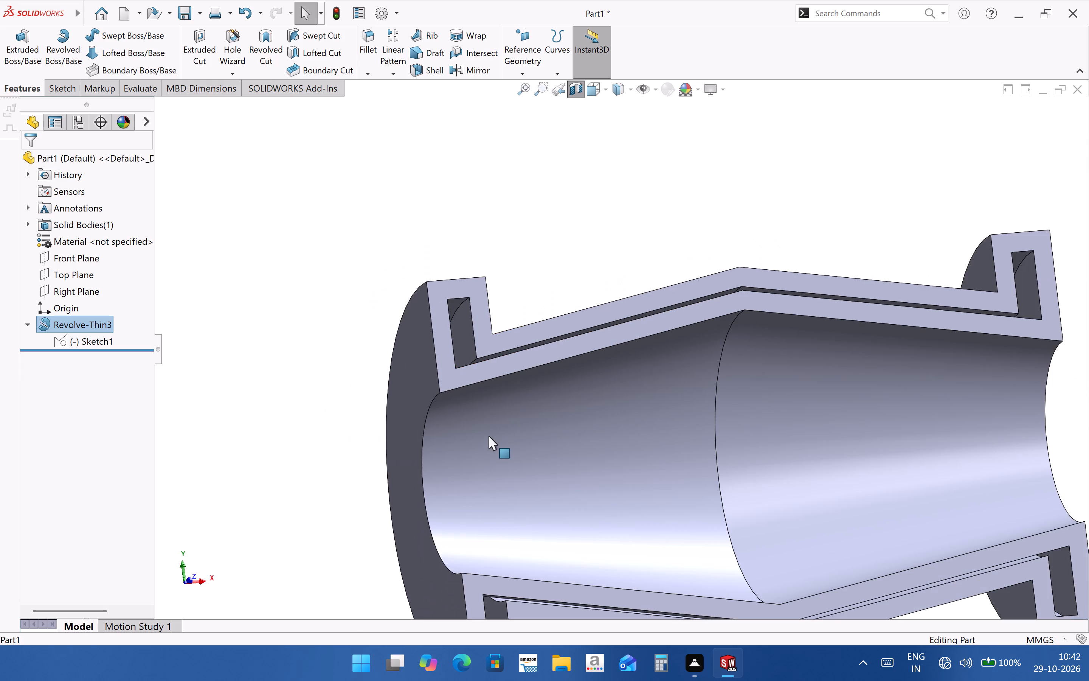
{"action": "scroll", "coordinate": [483, 439], "scroll_direction": "up", "scroll_amount": 4}
{"action": "scroll", "coordinate": [720, 491], "scroll_direction": "down", "scroll_amount": 3}
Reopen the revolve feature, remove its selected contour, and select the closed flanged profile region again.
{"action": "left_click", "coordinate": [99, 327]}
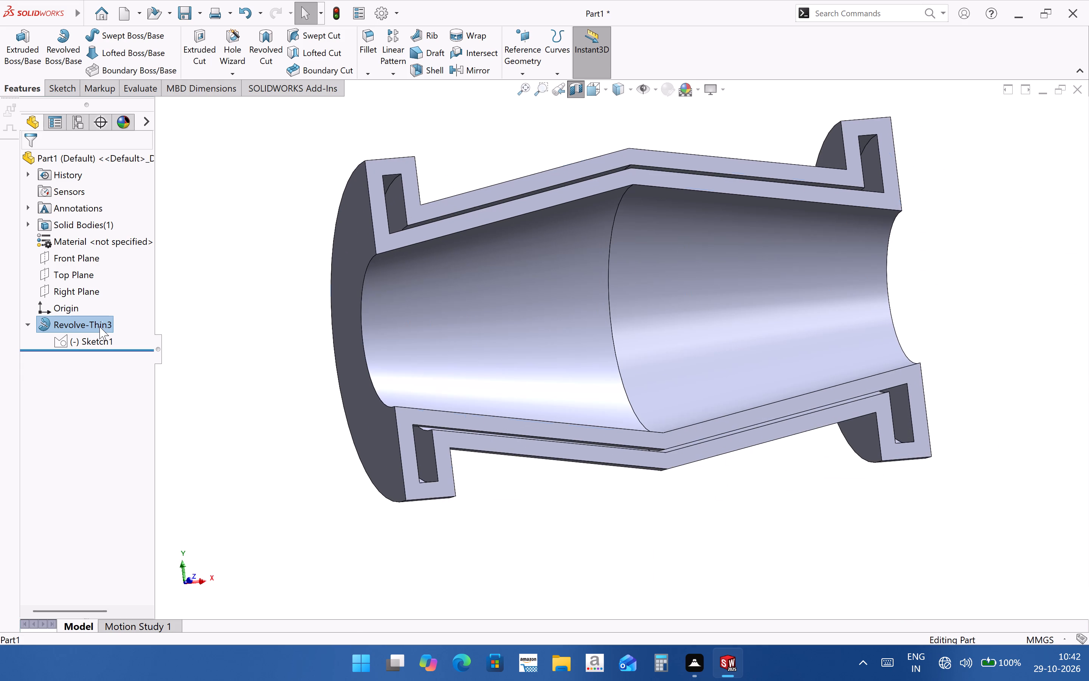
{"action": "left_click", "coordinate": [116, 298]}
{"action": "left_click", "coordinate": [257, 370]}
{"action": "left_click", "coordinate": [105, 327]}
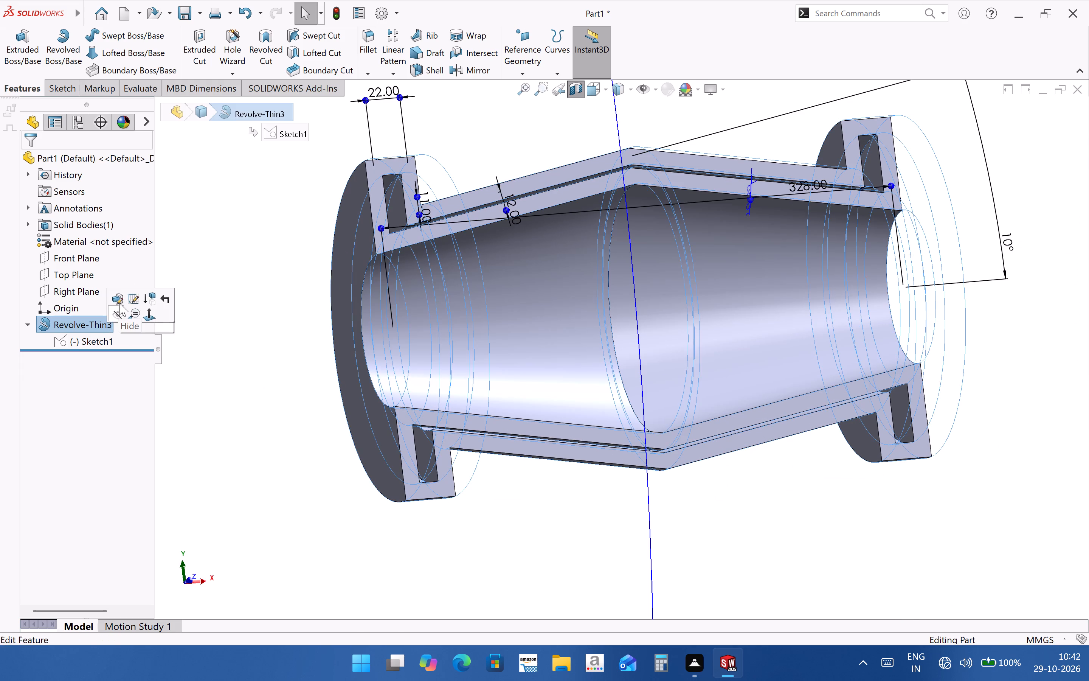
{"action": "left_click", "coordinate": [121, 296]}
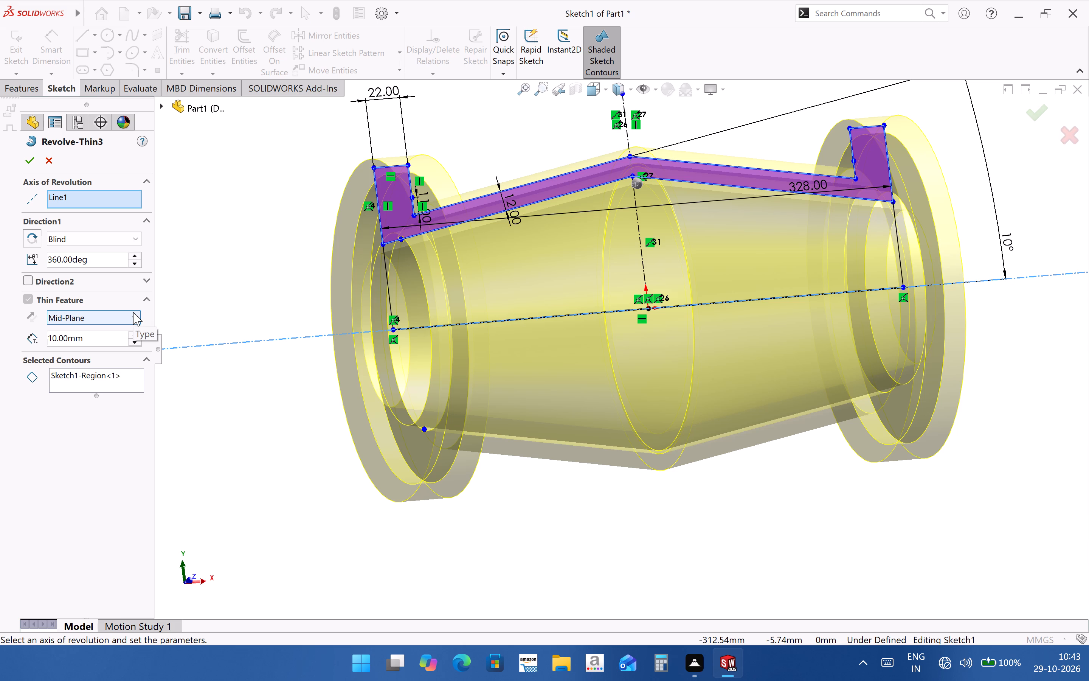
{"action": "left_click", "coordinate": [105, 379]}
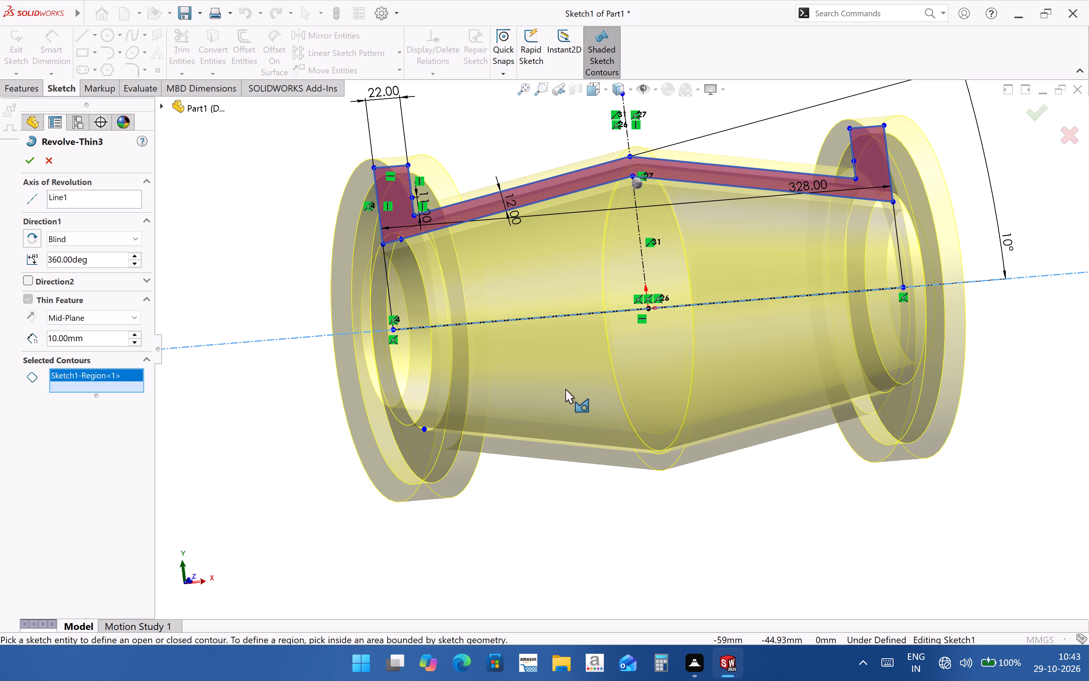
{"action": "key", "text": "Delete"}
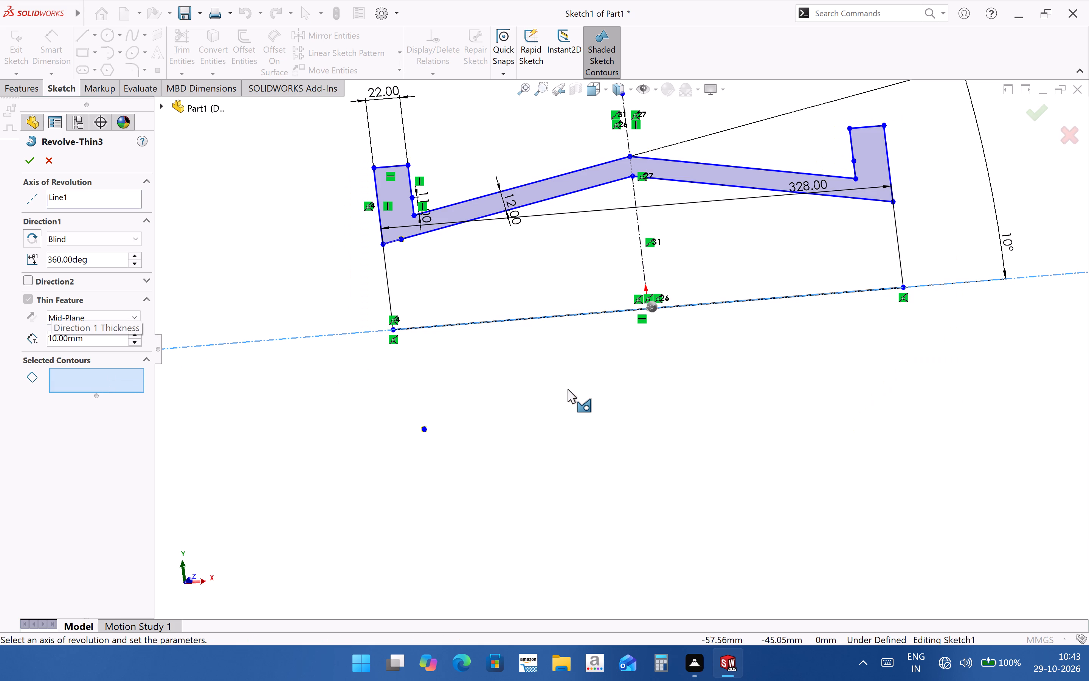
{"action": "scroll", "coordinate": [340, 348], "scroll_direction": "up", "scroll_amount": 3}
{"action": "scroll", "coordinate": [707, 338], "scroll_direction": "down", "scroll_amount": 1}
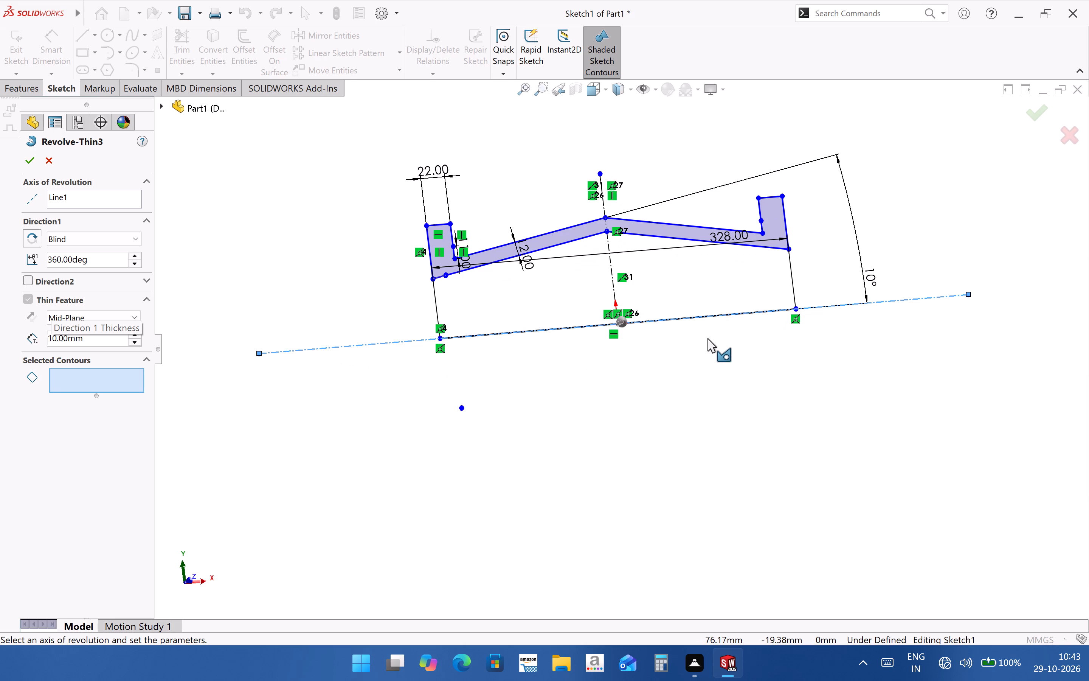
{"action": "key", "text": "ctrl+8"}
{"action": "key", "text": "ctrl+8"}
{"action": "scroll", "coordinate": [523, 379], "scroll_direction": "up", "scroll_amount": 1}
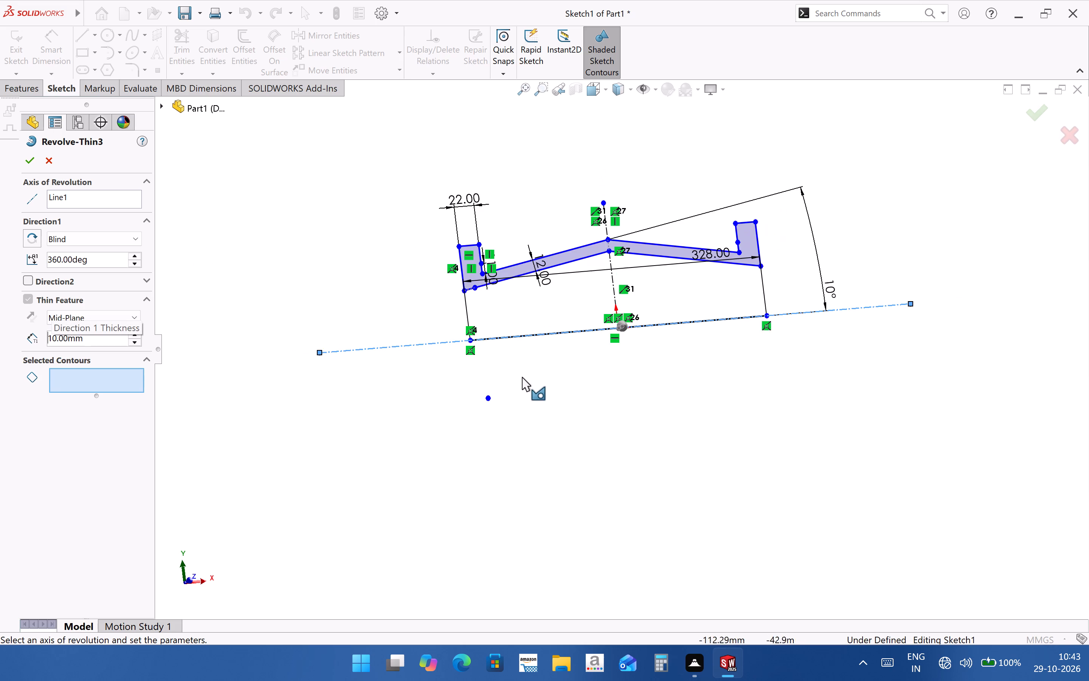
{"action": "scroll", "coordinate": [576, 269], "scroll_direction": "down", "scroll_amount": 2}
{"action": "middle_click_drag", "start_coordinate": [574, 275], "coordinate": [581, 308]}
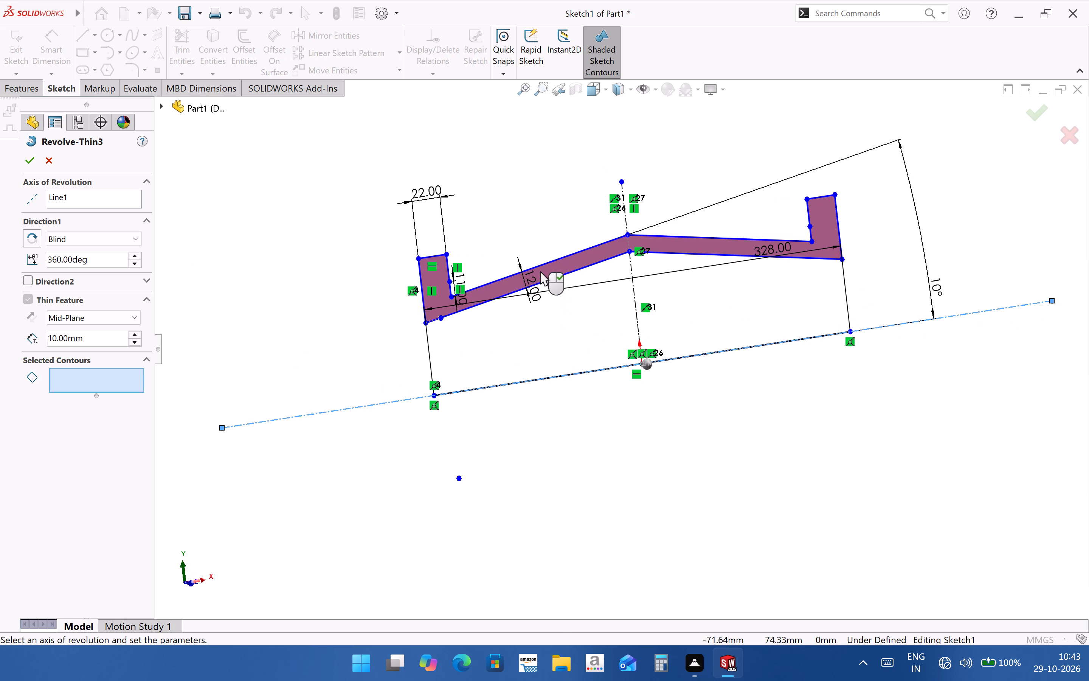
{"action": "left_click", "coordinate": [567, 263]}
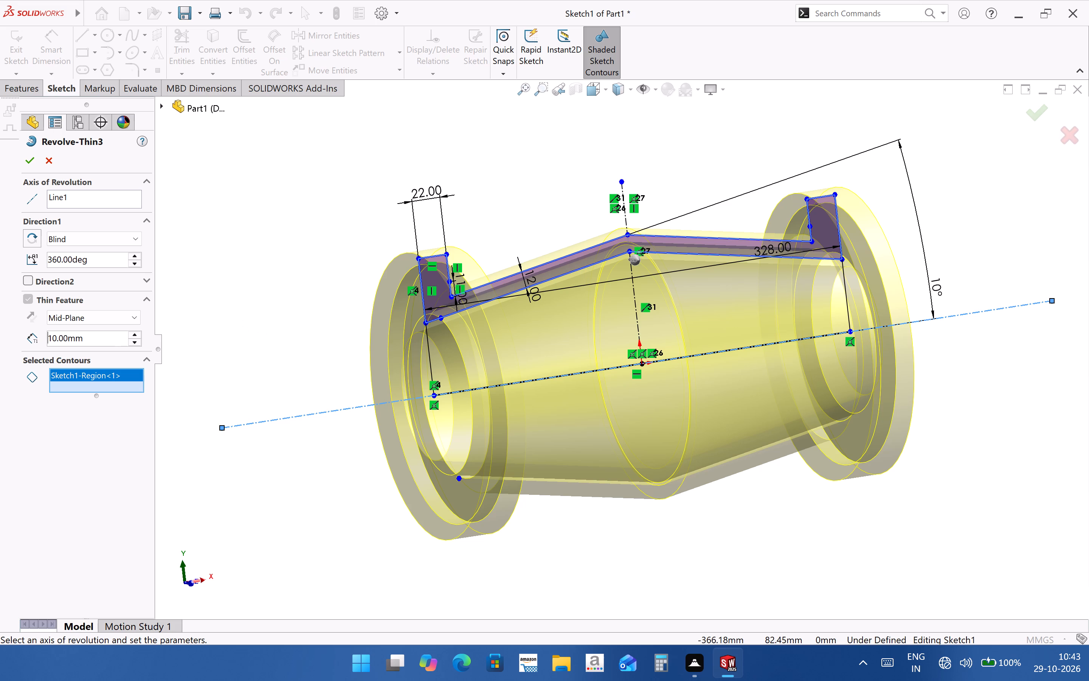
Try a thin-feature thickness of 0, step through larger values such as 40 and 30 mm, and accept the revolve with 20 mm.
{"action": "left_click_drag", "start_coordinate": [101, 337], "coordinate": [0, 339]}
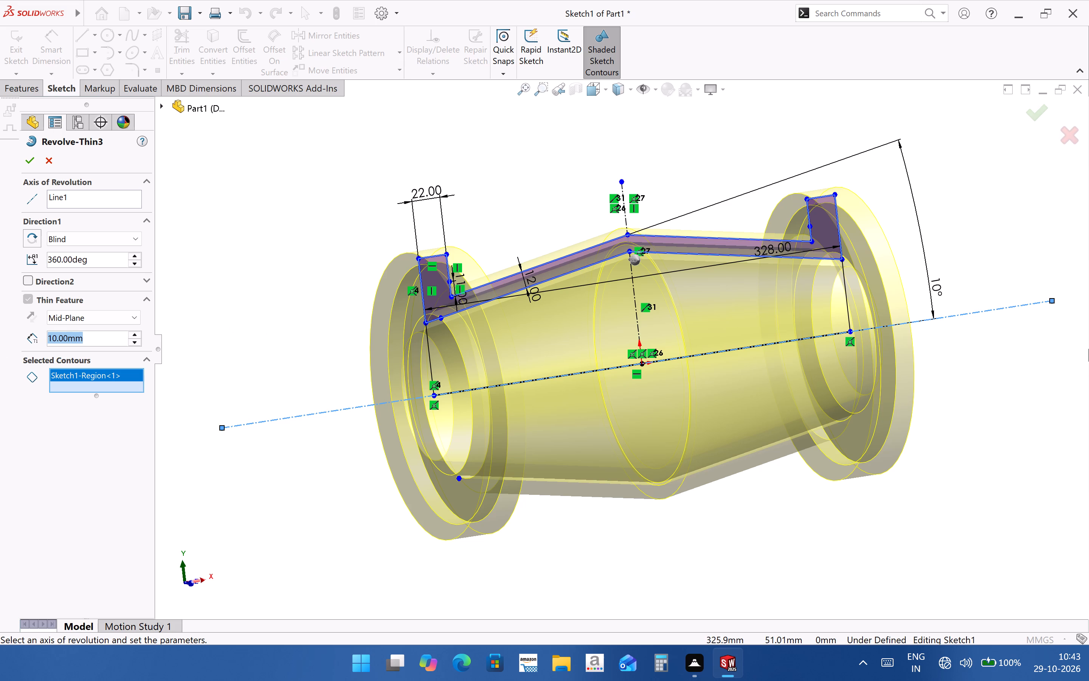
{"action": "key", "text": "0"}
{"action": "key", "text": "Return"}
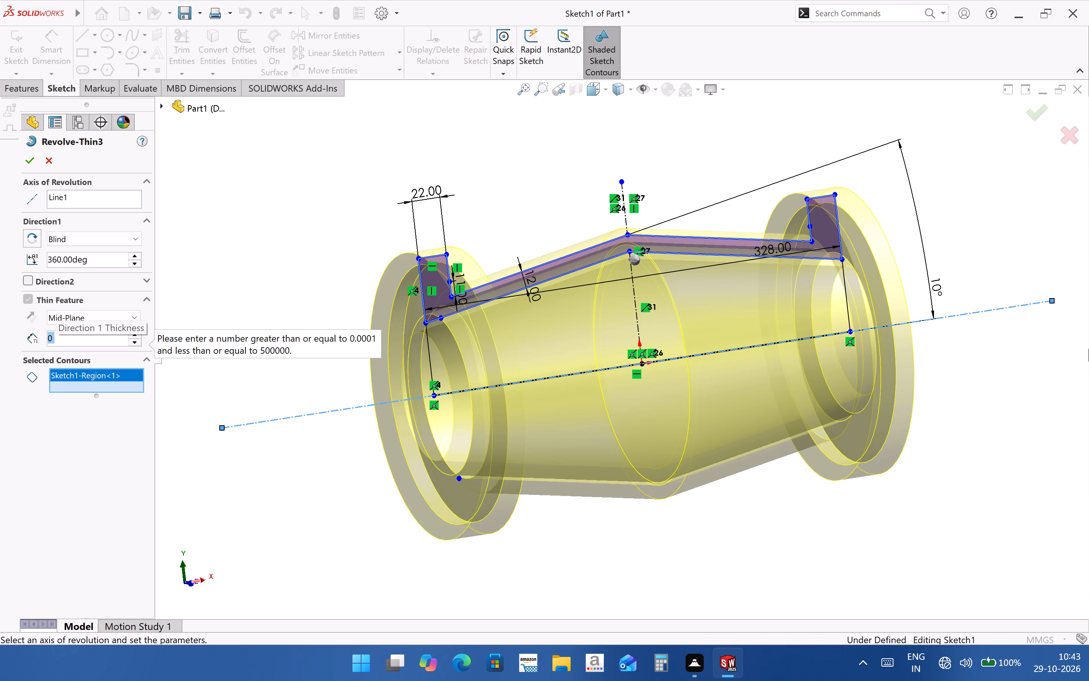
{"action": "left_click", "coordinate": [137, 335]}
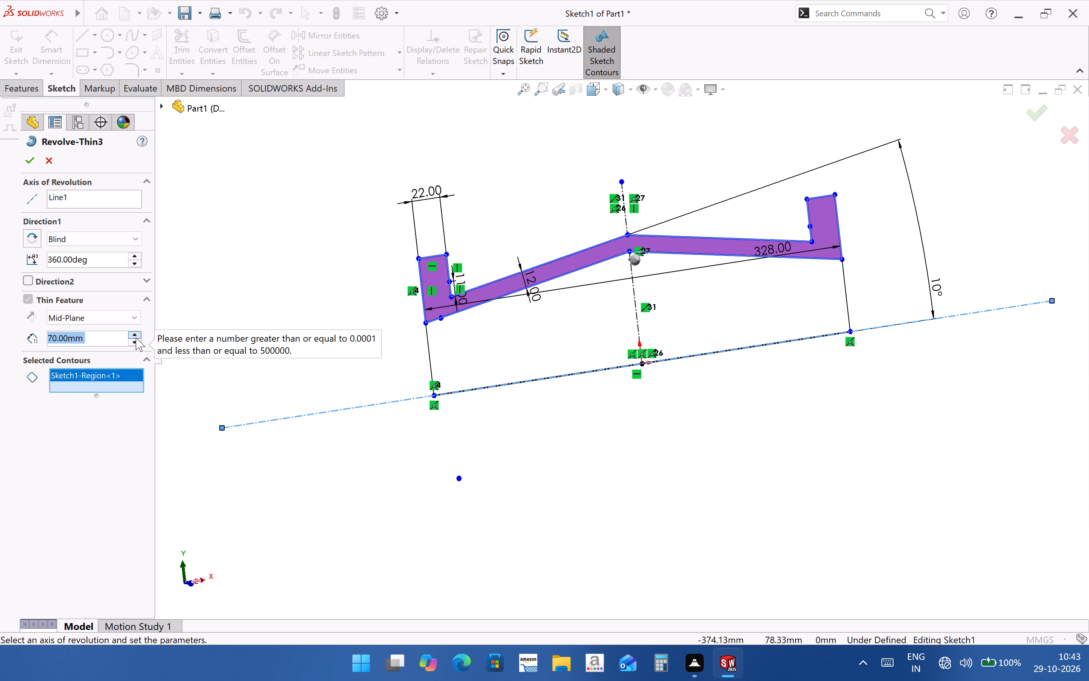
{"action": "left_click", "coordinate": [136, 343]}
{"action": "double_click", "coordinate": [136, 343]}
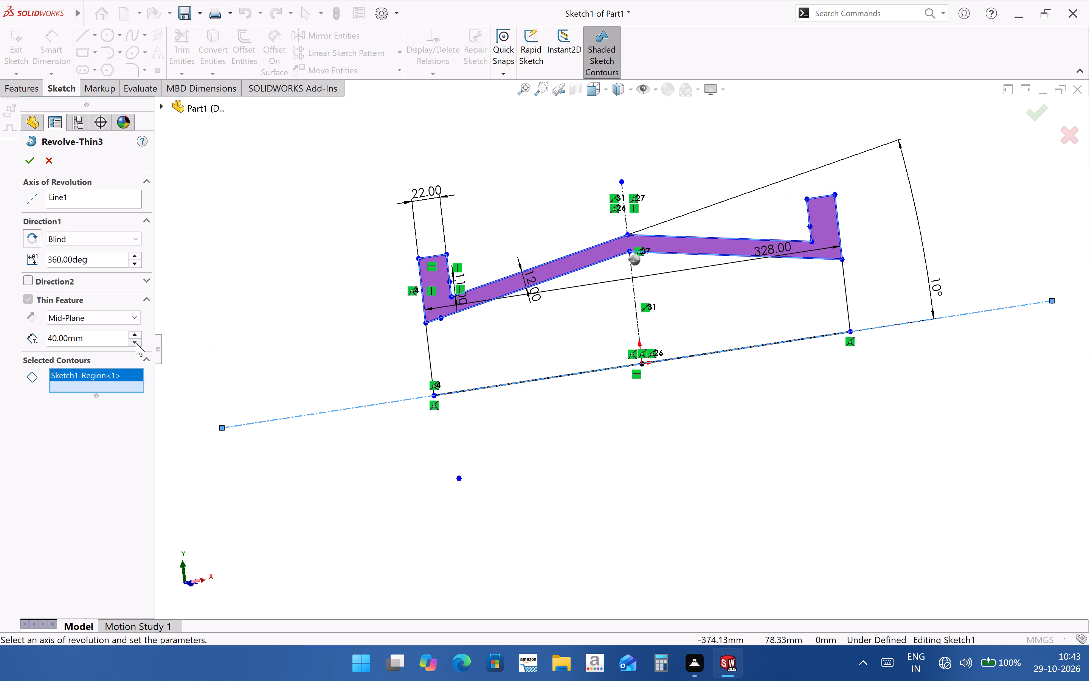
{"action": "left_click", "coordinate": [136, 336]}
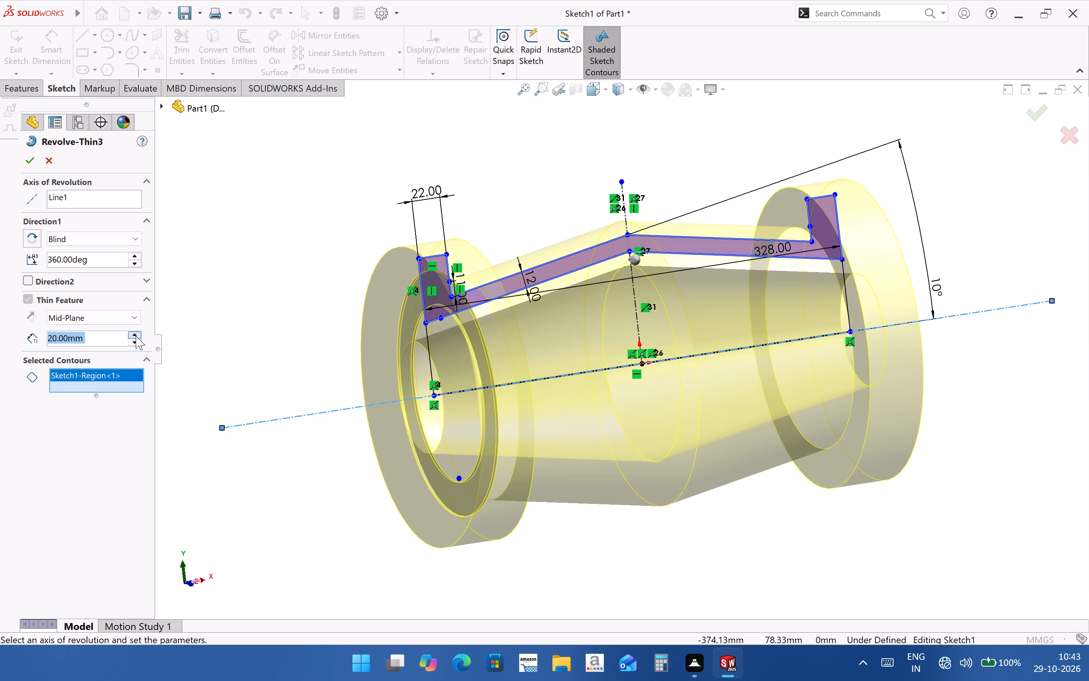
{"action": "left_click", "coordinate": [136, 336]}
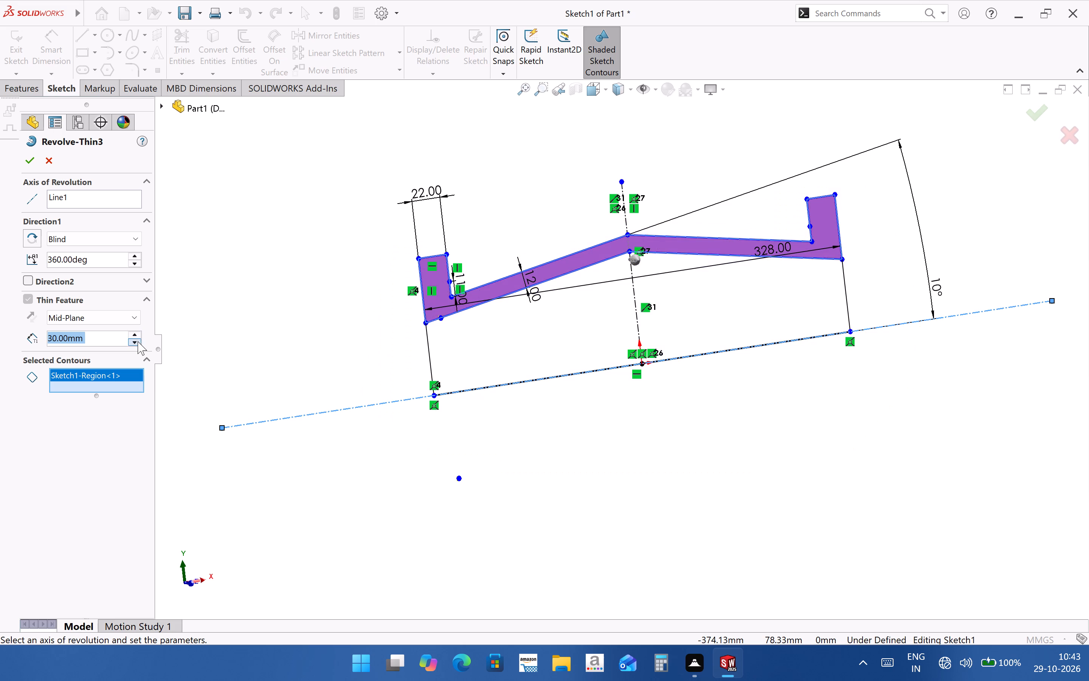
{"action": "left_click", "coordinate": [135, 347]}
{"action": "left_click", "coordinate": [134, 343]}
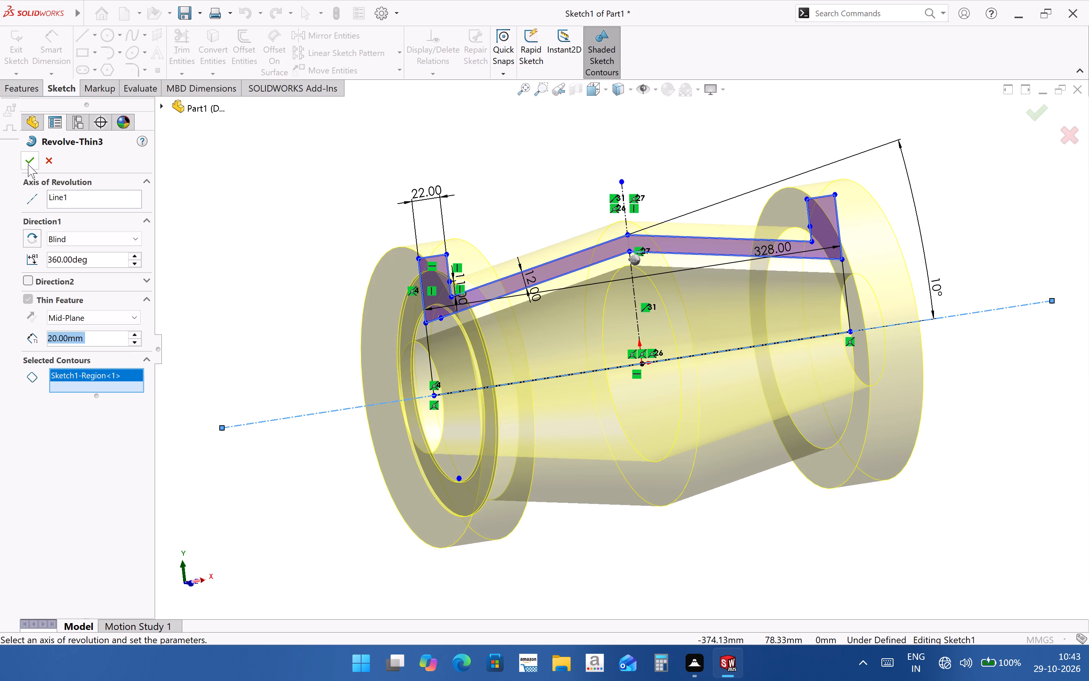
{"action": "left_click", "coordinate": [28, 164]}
Inspect the sectioned part, then edit the revolve, reduce its mid-plane thin-feature thickness to 10 mm, and accept.
{"action": "middle_click_drag", "start_coordinate": [573, 326], "coordinate": [546, 320]}
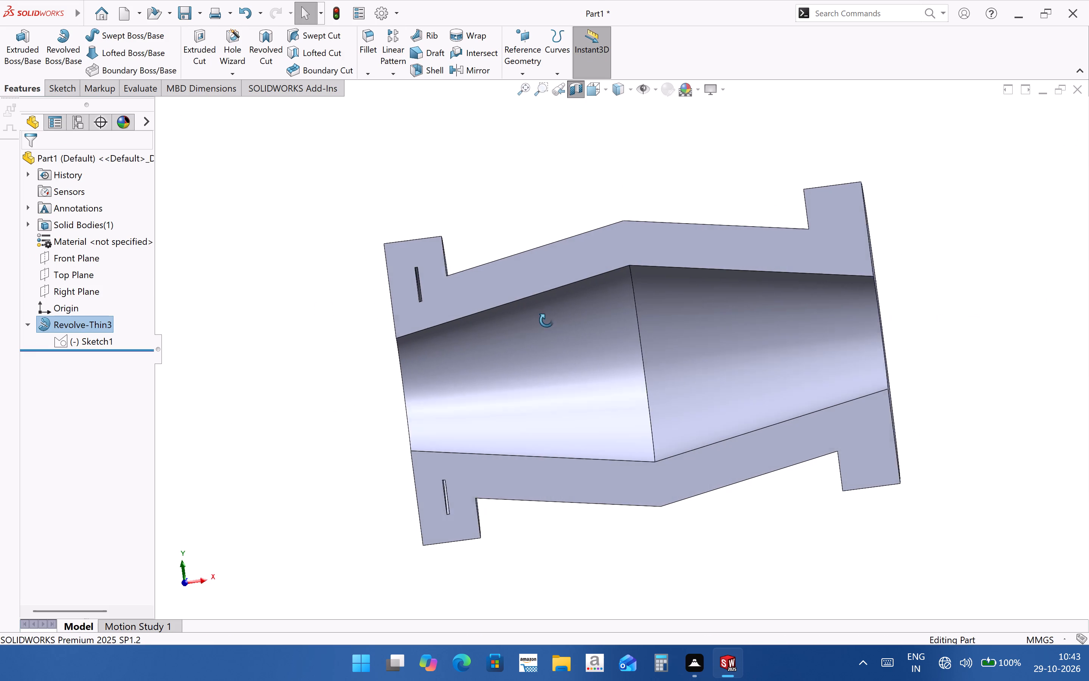
{"action": "middle_click_drag", "start_coordinate": [546, 320], "coordinate": [538, 290]}
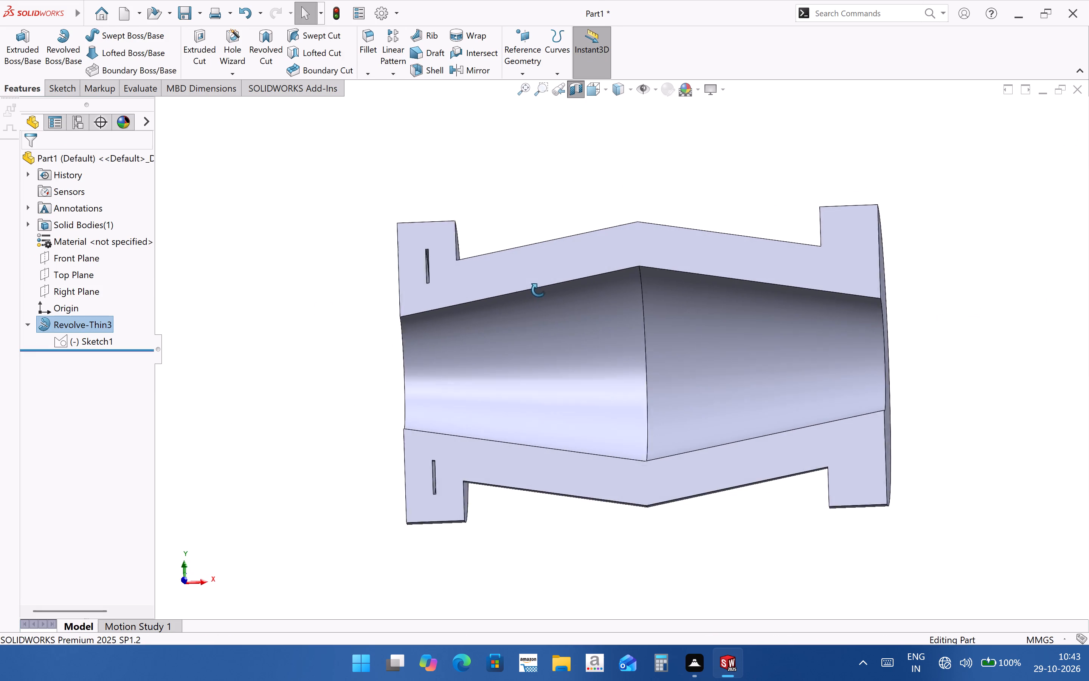
{"action": "middle_click_drag", "start_coordinate": [538, 290], "coordinate": [537, 292]}
{"action": "scroll", "coordinate": [537, 292], "scroll_direction": "up", "scroll_amount": 1}
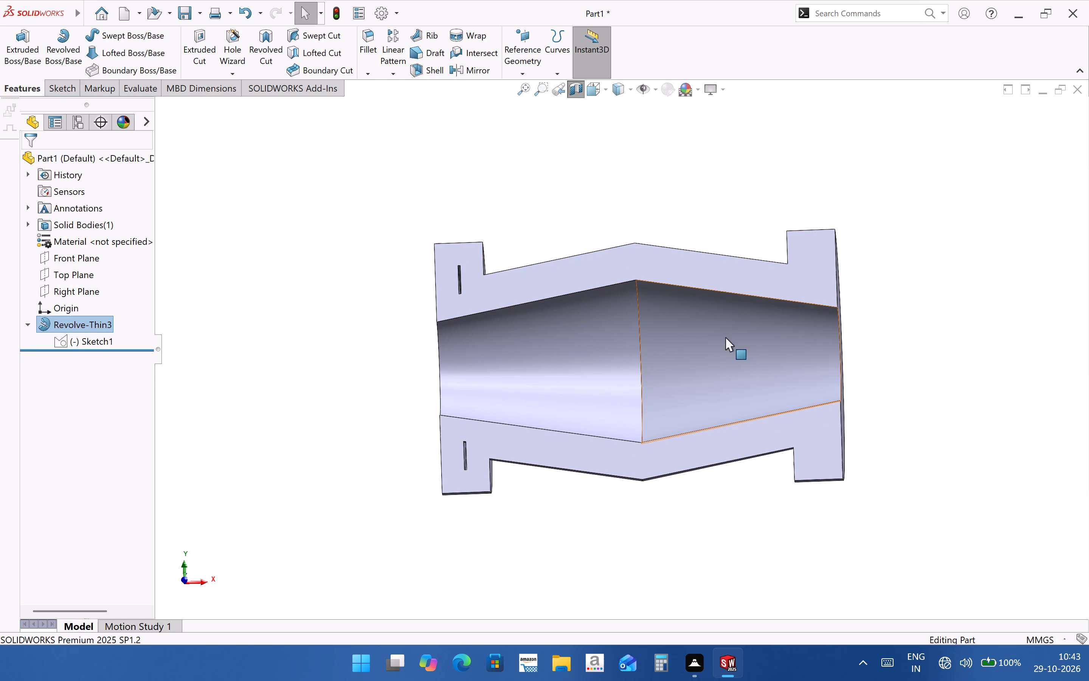
{"action": "scroll", "coordinate": [520, 334], "scroll_direction": "down", "scroll_amount": 1}
{"action": "middle_click_drag", "start_coordinate": [522, 335], "coordinate": [548, 353]}
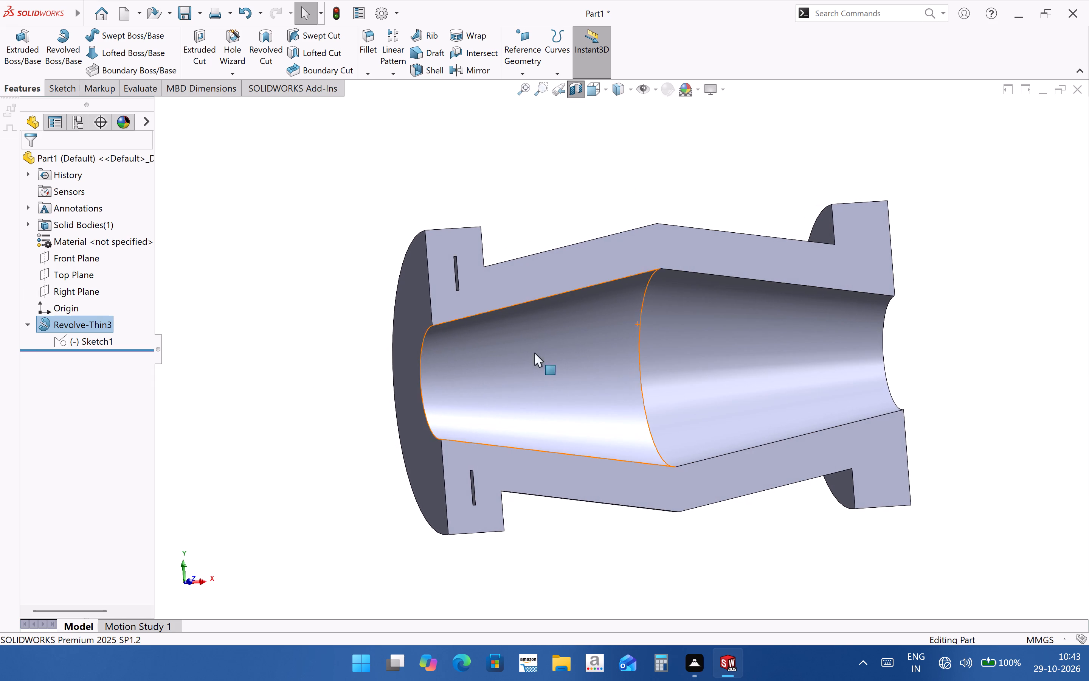
{"action": "left_click", "coordinate": [70, 320]}
{"action": "left_click", "coordinate": [80, 295]}
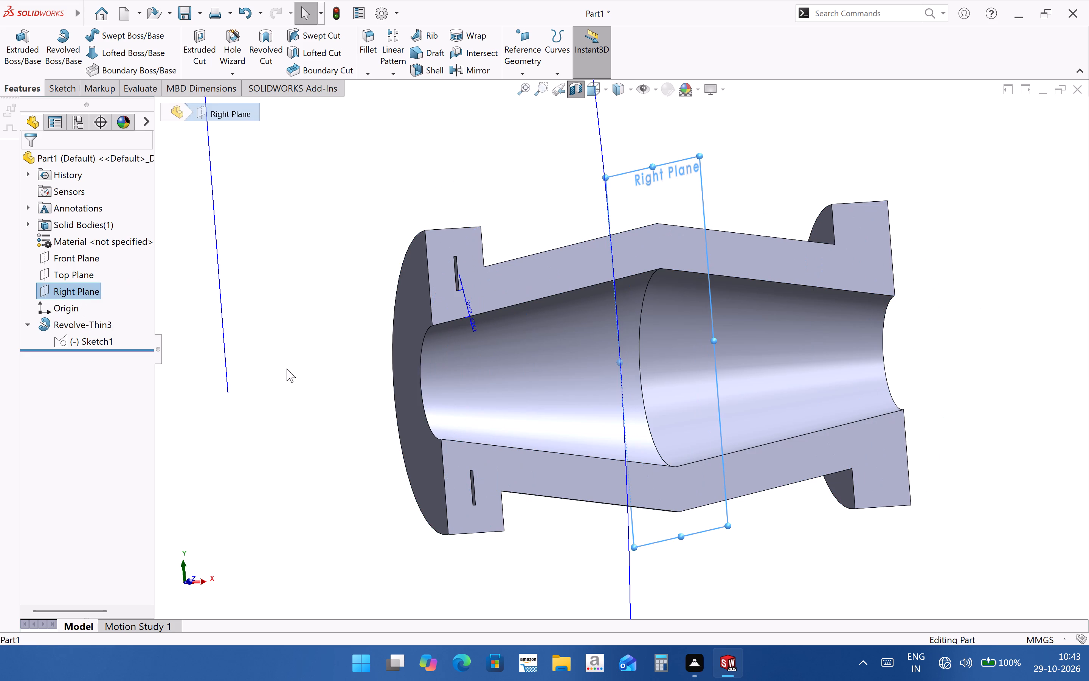
{"action": "left_click", "coordinate": [287, 368]}
{"action": "left_click", "coordinate": [67, 331]}
{"action": "left_click", "coordinate": [80, 304]}
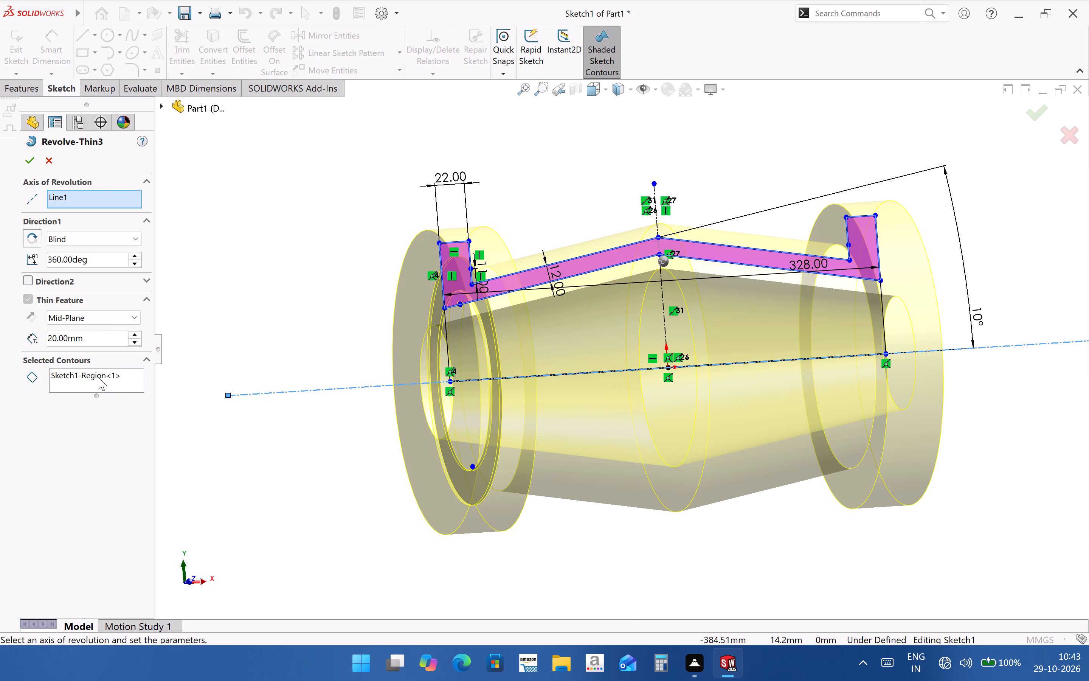
{"action": "left_click", "coordinate": [134, 344]}
{"action": "left_click", "coordinate": [37, 158]}
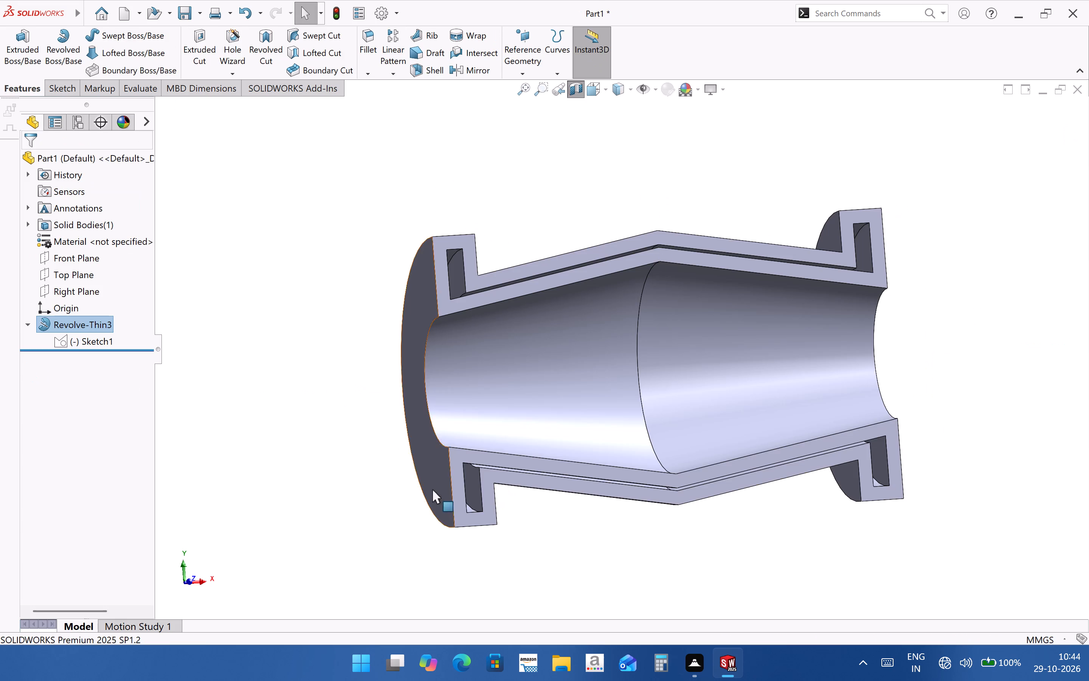
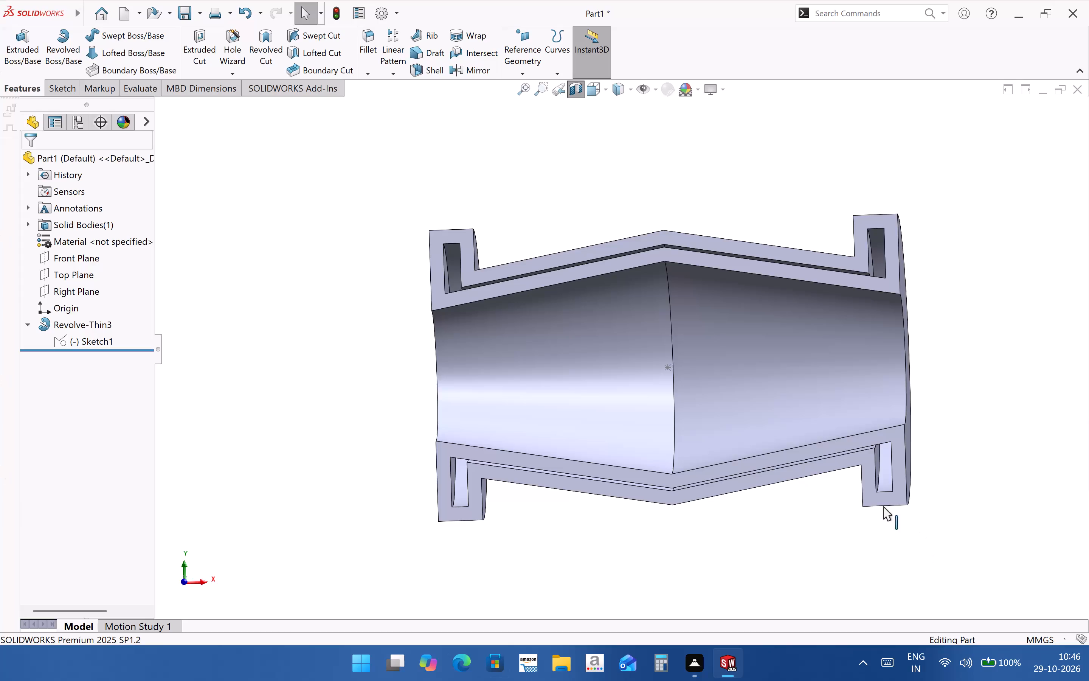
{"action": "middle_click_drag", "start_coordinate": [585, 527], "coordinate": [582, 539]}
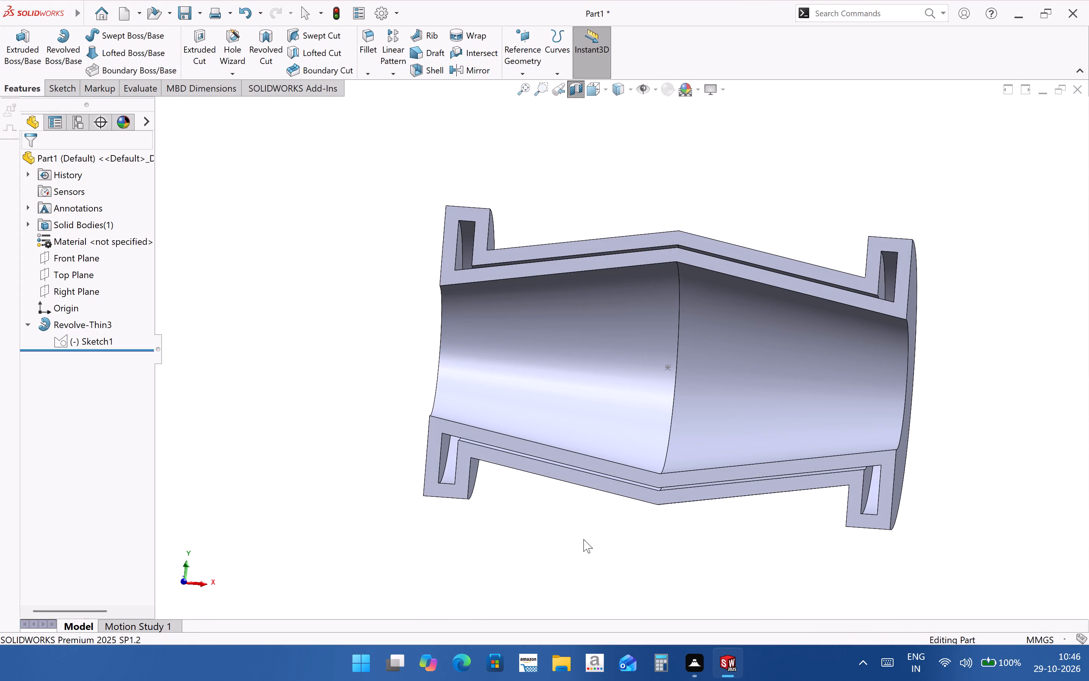
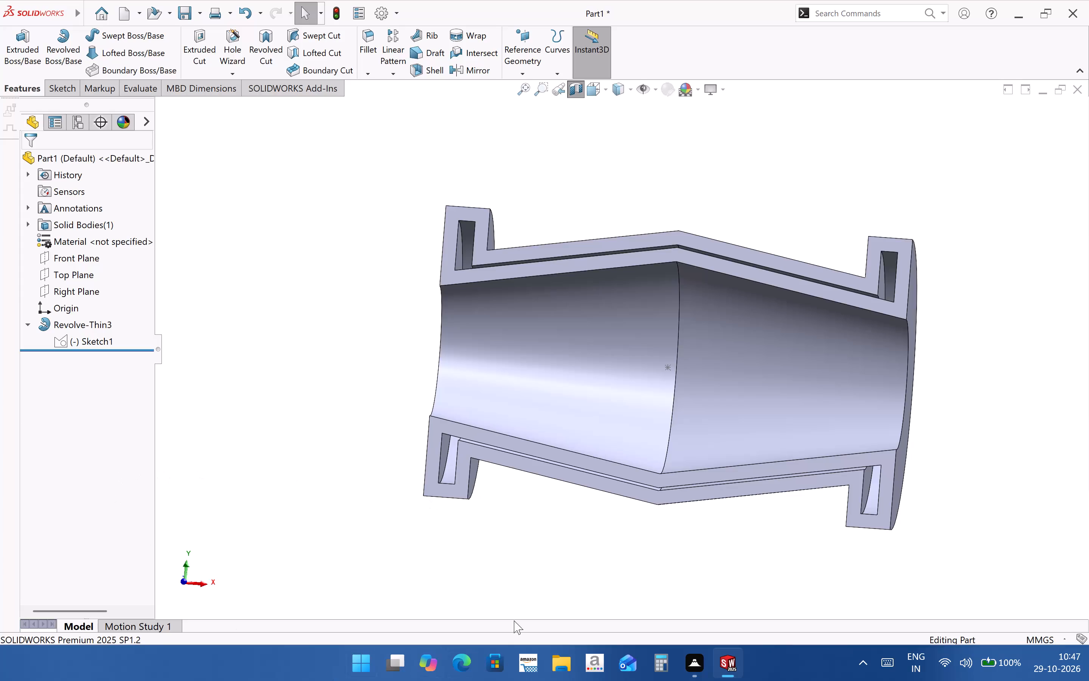
Examine the sectioned revolve and its profile sketch to find the source of the hollow walls.
{"action": "scroll", "coordinate": [446, 528], "scroll_direction": "up", "scroll_amount": 3}
{"action": "scroll", "coordinate": [478, 490], "scroll_direction": "down", "scroll_amount": 3}
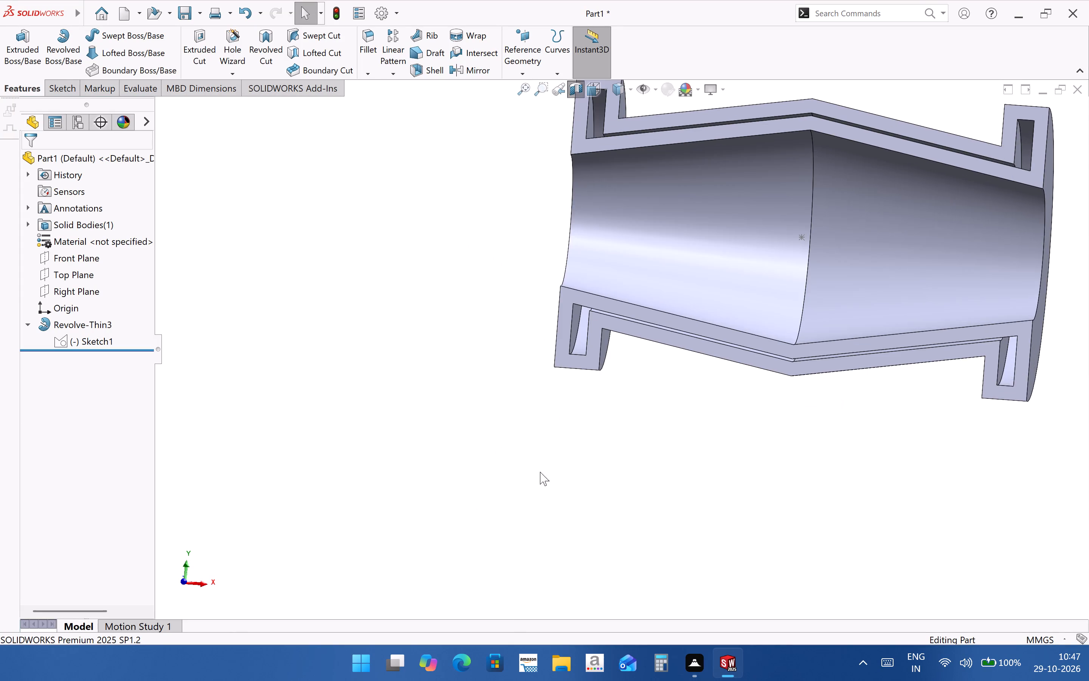
{"action": "middle_click_drag", "start_coordinate": [584, 462], "coordinate": [309, 537]}
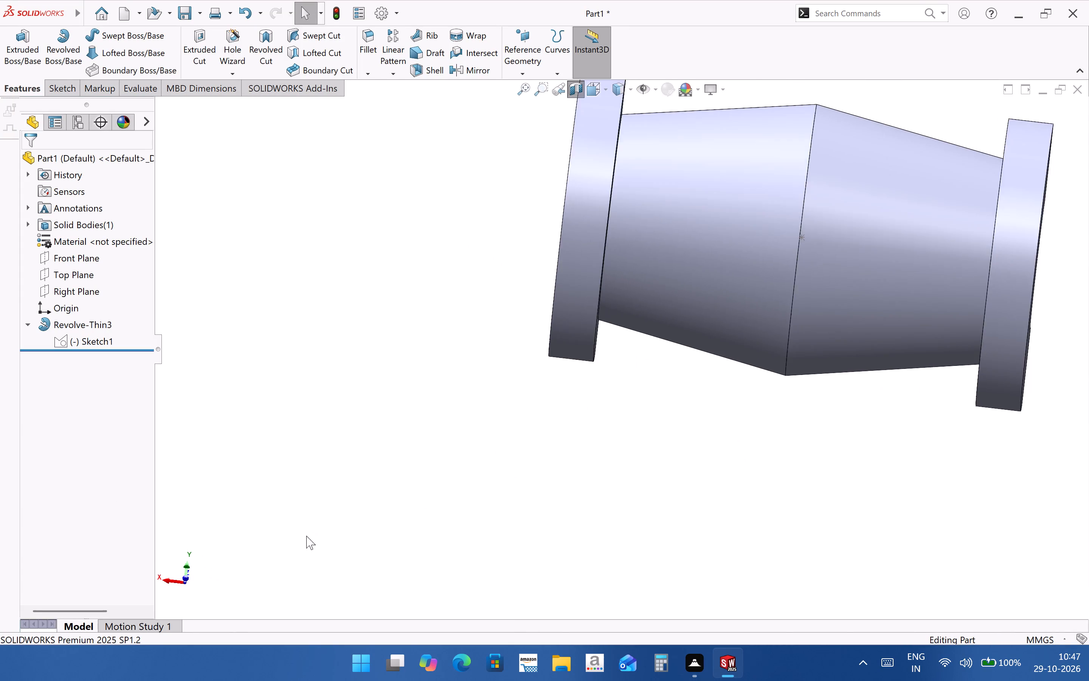
{"action": "scroll", "coordinate": [354, 516], "scroll_direction": "up", "scroll_amount": 3}
{"action": "middle_click_drag", "start_coordinate": [762, 427], "coordinate": [517, 366]}
{"action": "scroll", "coordinate": [563, 410], "scroll_direction": "up", "scroll_amount": 2}
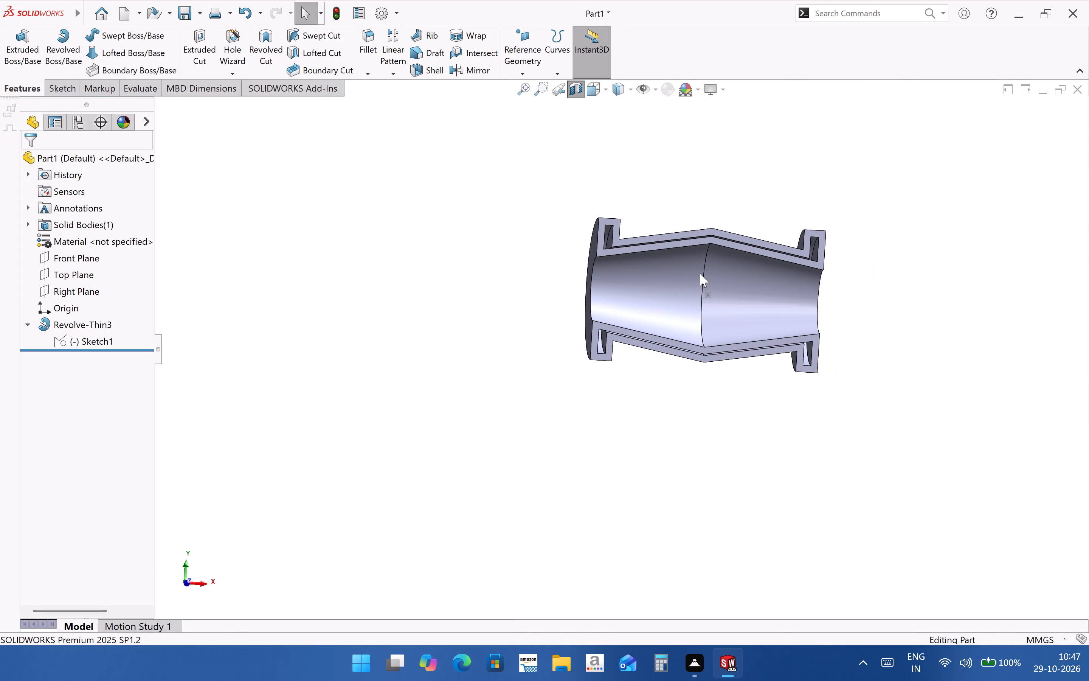
{"action": "scroll", "coordinate": [684, 305], "scroll_direction": "down", "scroll_amount": 1}
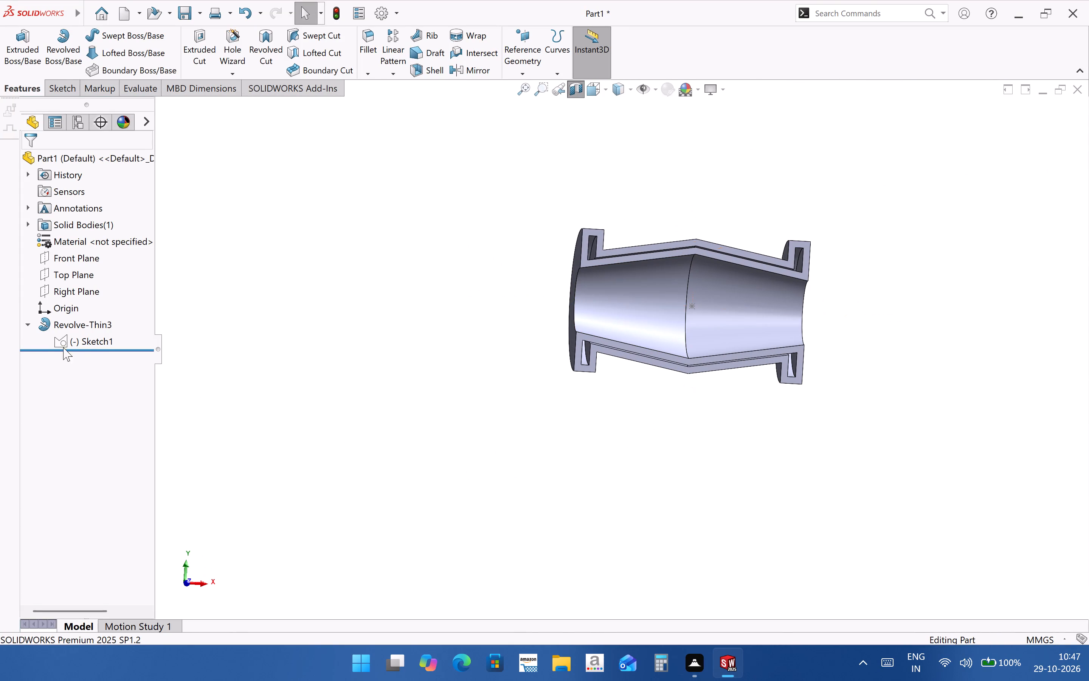
{"action": "left_click", "coordinate": [97, 344]}
{"action": "left_click", "coordinate": [104, 319]}
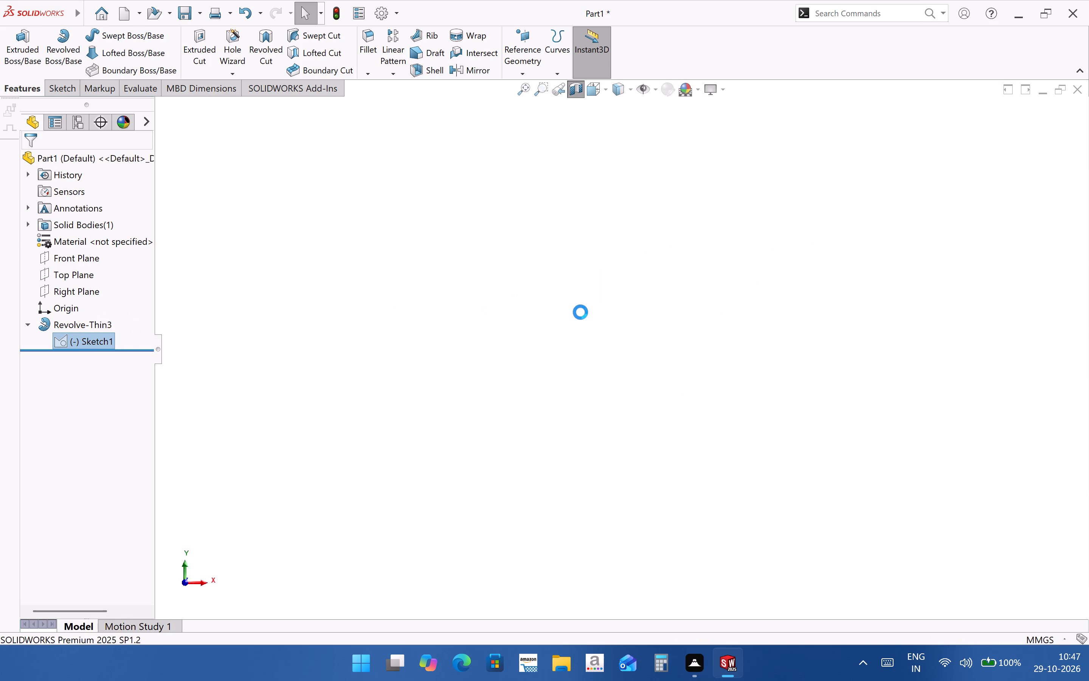
{"action": "scroll", "coordinate": [525, 333], "scroll_direction": "down", "scroll_amount": 2}
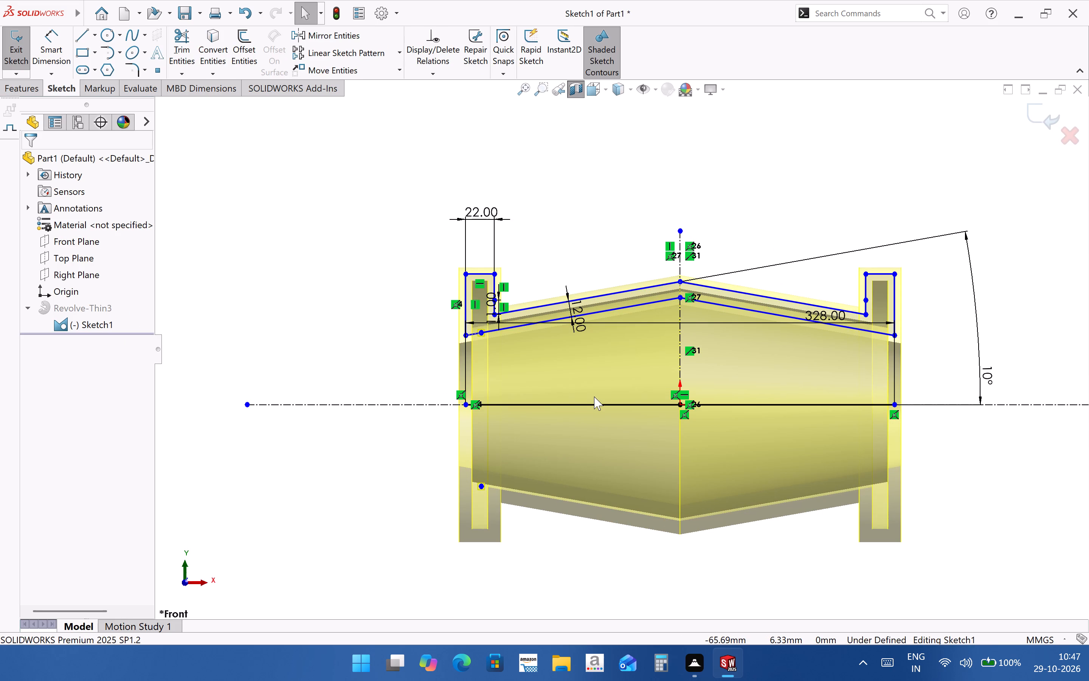
{"action": "scroll", "coordinate": [683, 294], "scroll_direction": "down", "scroll_amount": 3}
{"action": "scroll", "coordinate": [666, 321], "scroll_direction": "up", "scroll_amount": 2}
{"action": "scroll", "coordinate": [672, 382], "scroll_direction": "up", "scroll_amount": 1}
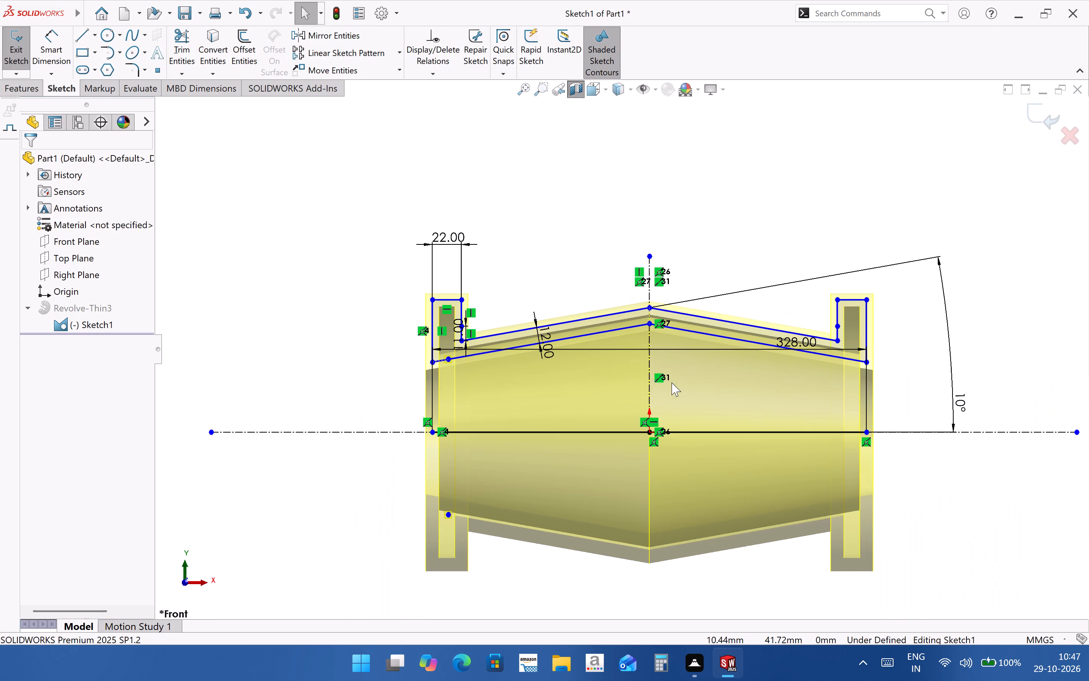
{"action": "left_click", "coordinate": [1037, 126]}
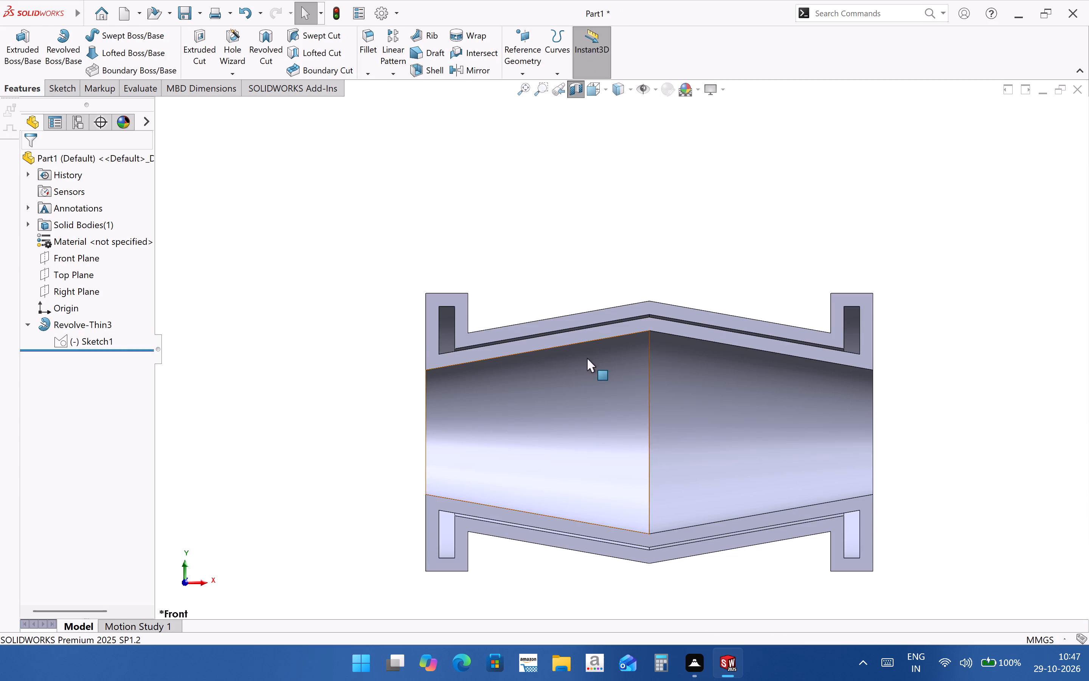
Edit the revolve's thin feature to One-Direction with the thickness direction reversed, so the 10 mm wall builds inside the profile.
{"action": "left_click", "coordinate": [103, 330]}
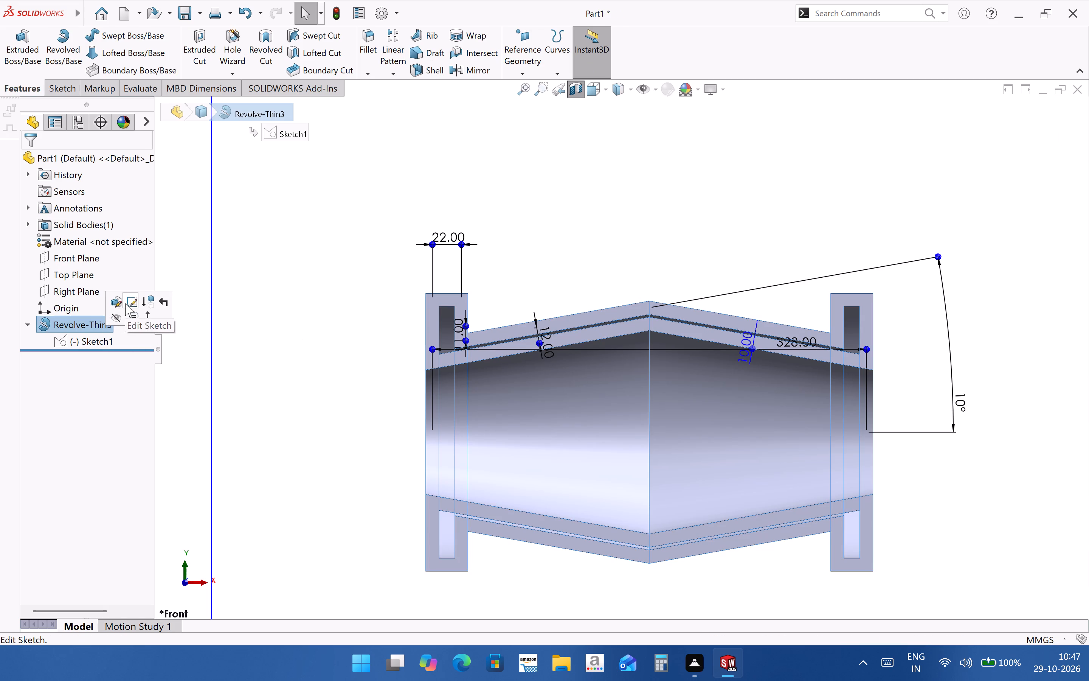
{"action": "left_click", "coordinate": [119, 303]}
{"action": "scroll", "coordinate": [544, 354], "scroll_direction": "down", "scroll_amount": 2}
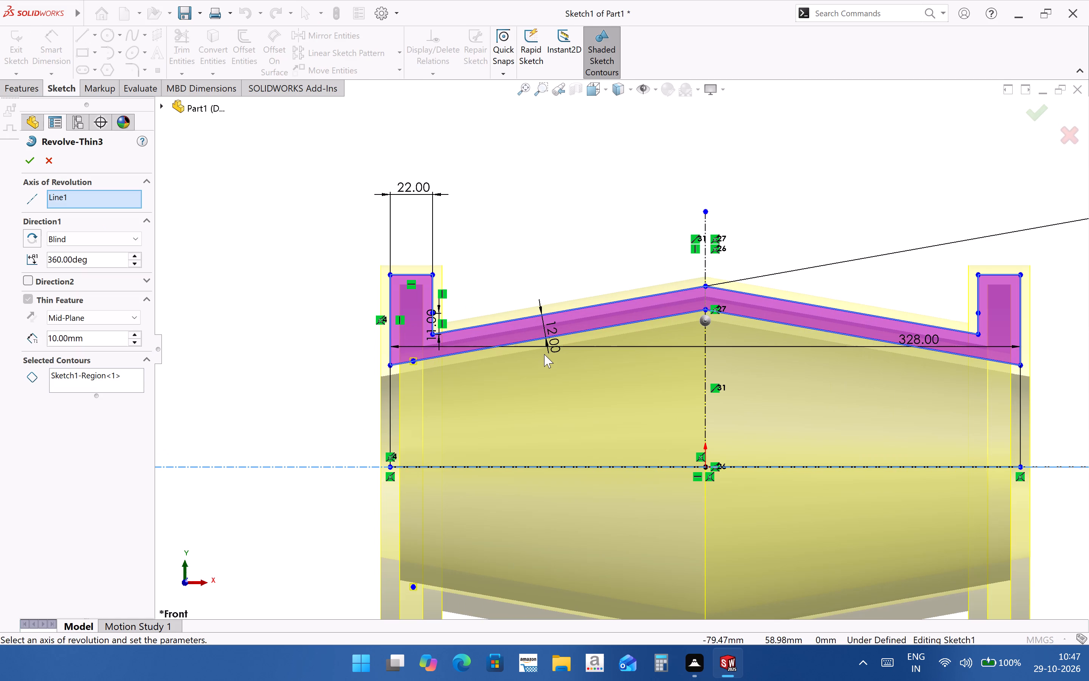
{"action": "middle_click_drag", "start_coordinate": [460, 370], "coordinate": [470, 435]}
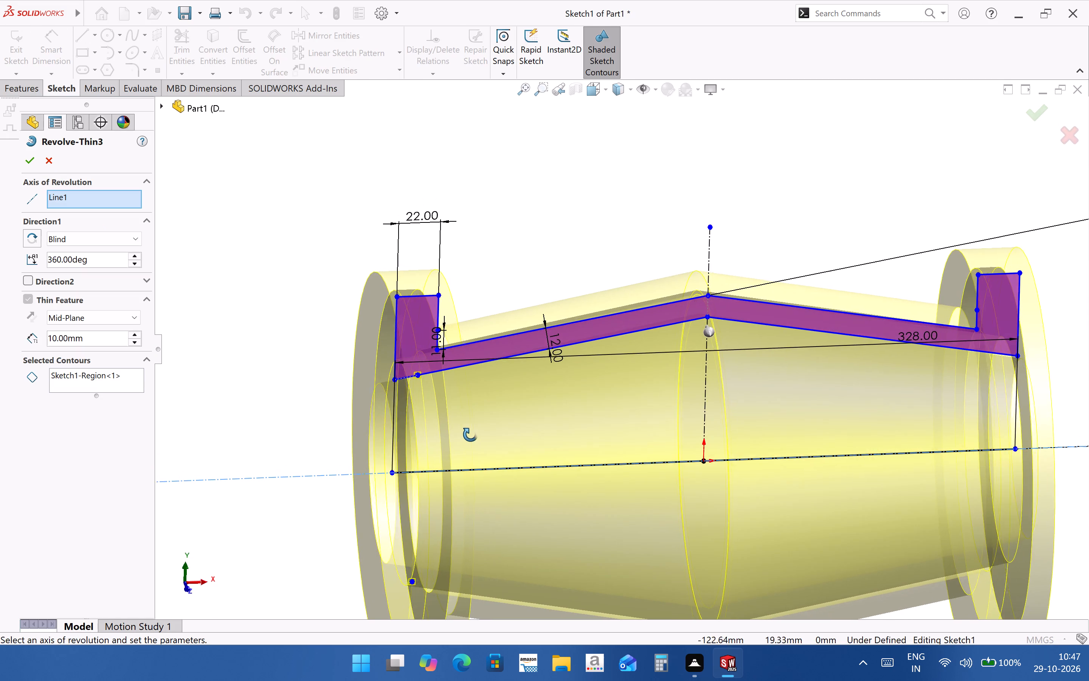
{"action": "middle_click_drag", "start_coordinate": [470, 435], "coordinate": [466, 378]}
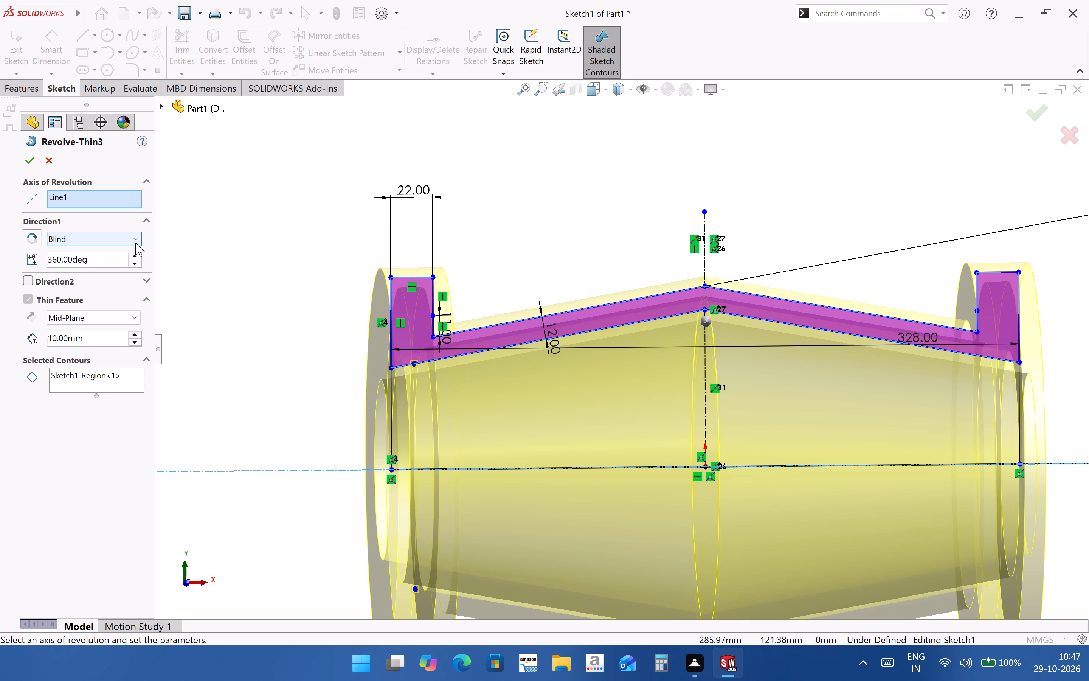
{"action": "left_click", "coordinate": [130, 315]}
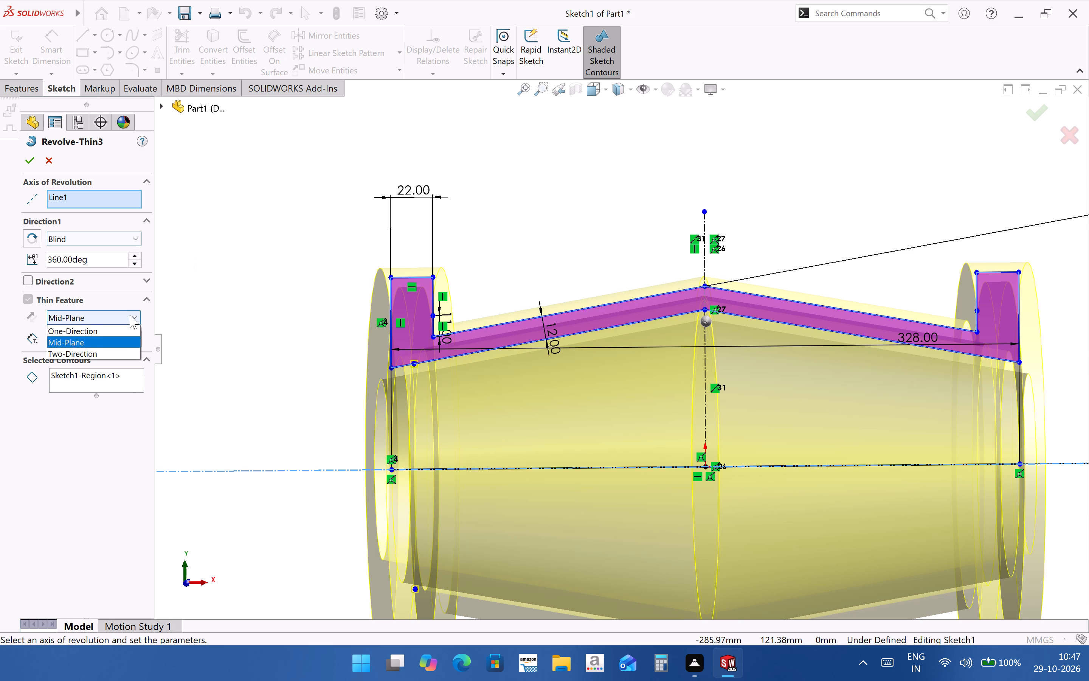
{"action": "left_click", "coordinate": [121, 313]}
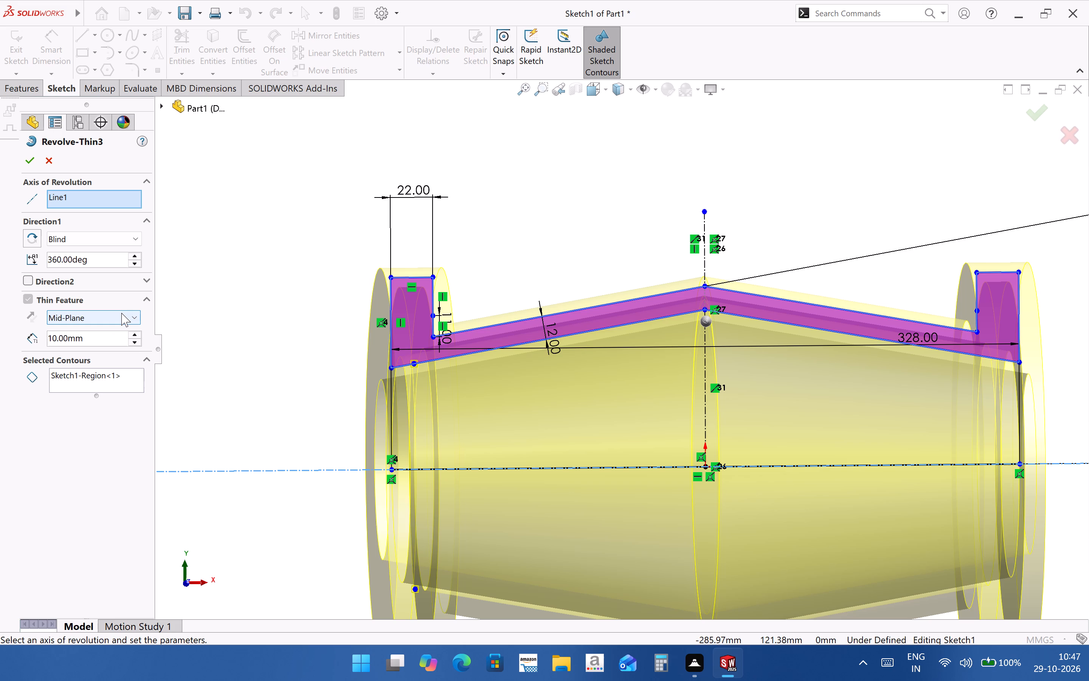
{"action": "left_click", "coordinate": [121, 311]}
{"action": "left_click", "coordinate": [121, 311]}
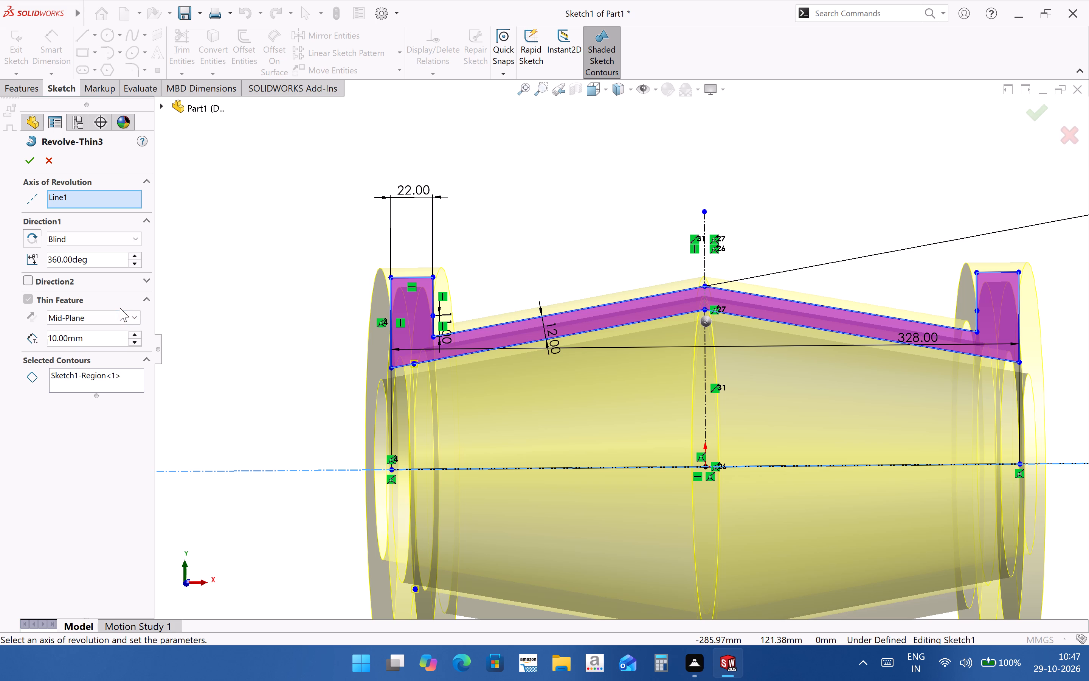
{"action": "left_click", "coordinate": [120, 308]}
{"action": "left_click", "coordinate": [124, 315]}
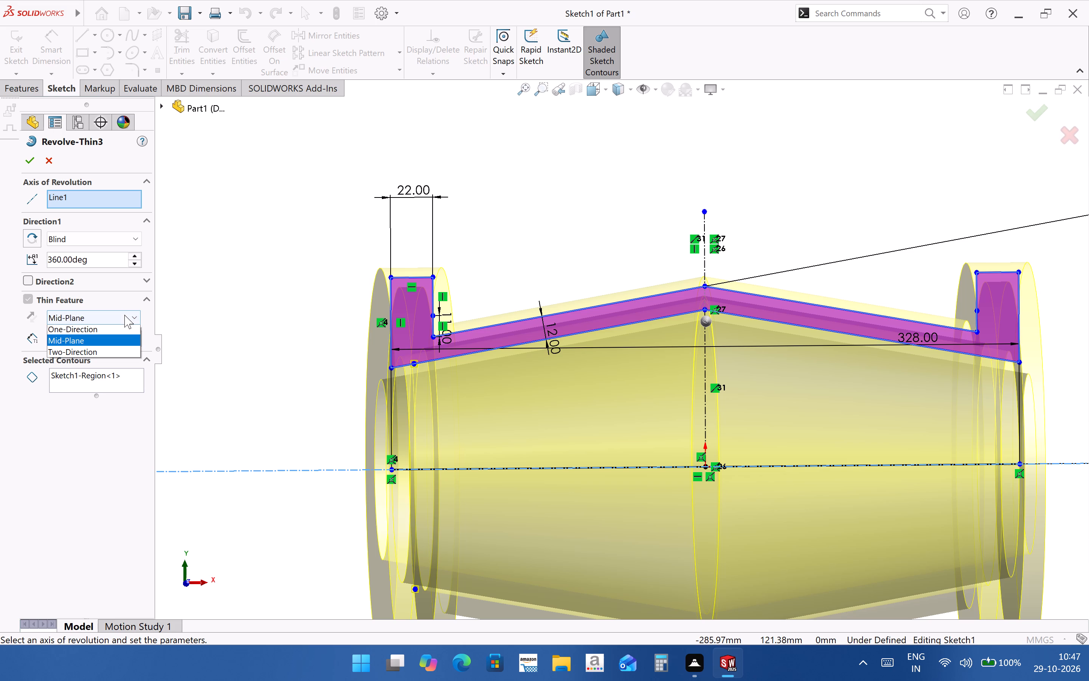
{"action": "left_click", "coordinate": [126, 325]}
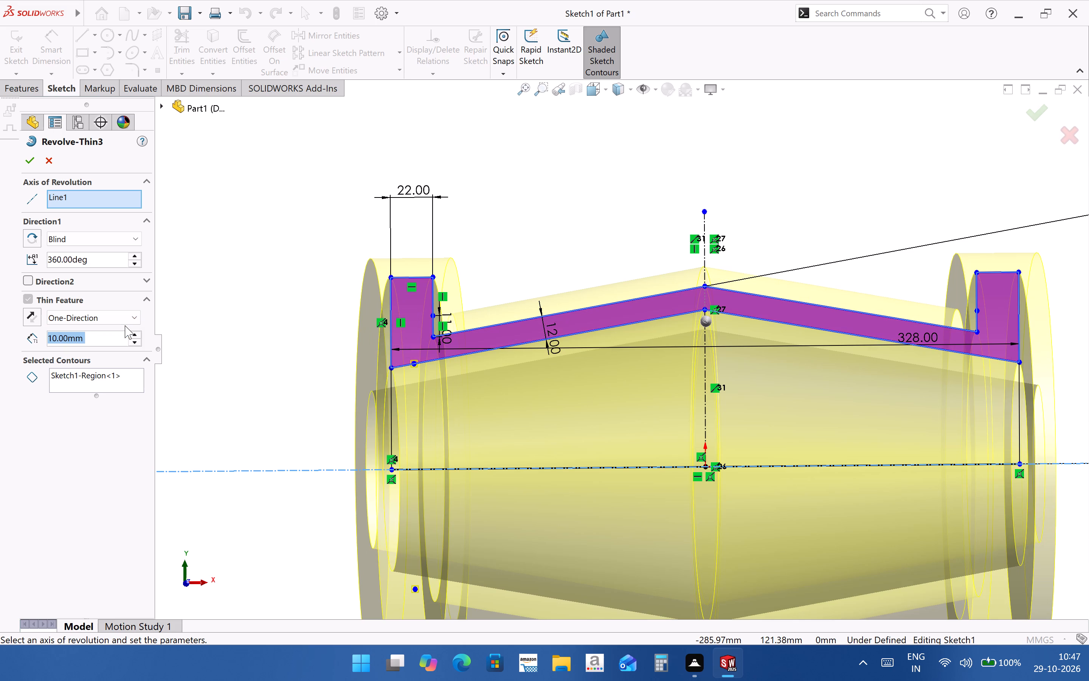
{"action": "left_click", "coordinate": [32, 313]}
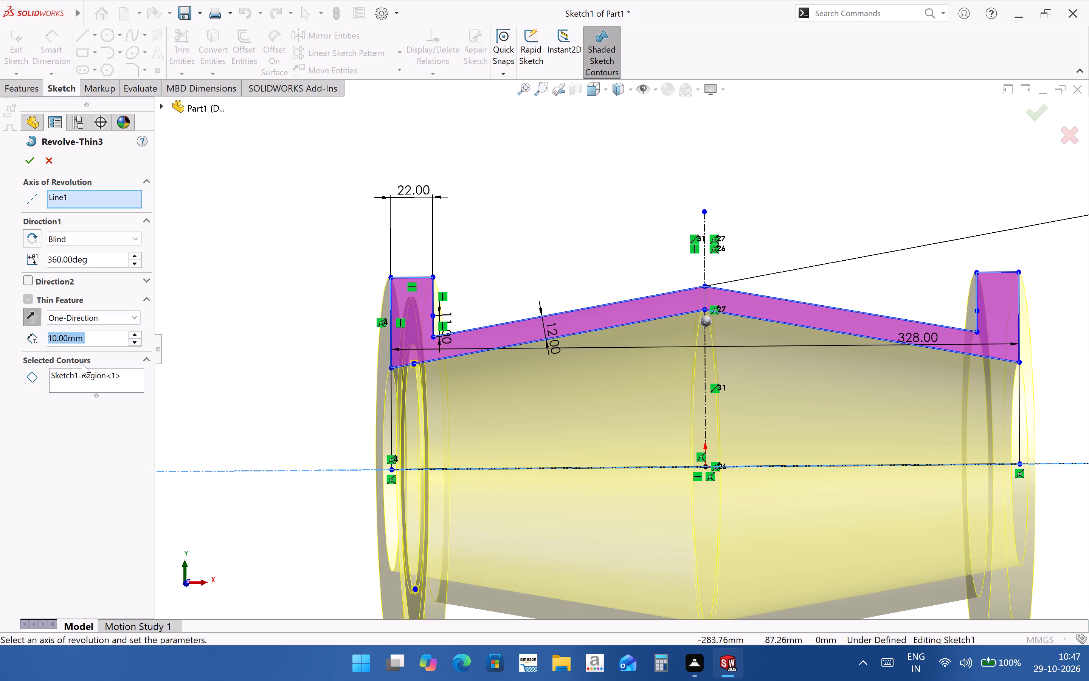
{"action": "left_click", "coordinate": [1045, 115]}
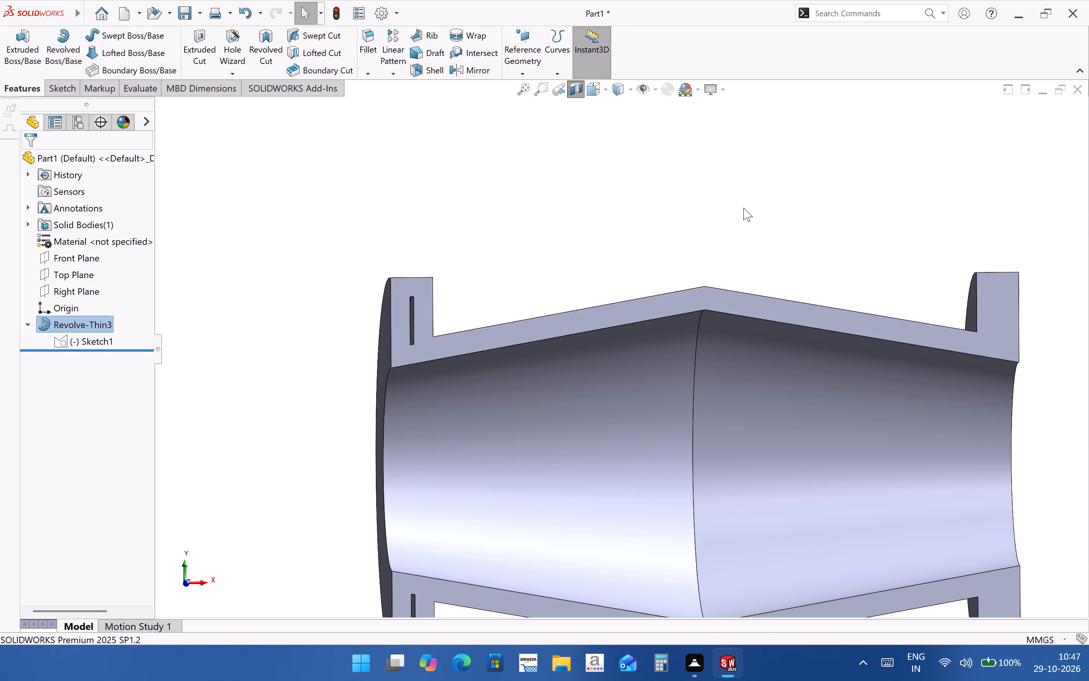
Examine the sectioned revolve from several angles, checking the flanges and tapered walls for remaining hollows.
{"action": "scroll", "coordinate": [625, 231], "scroll_direction": "up", "scroll_amount": 3}
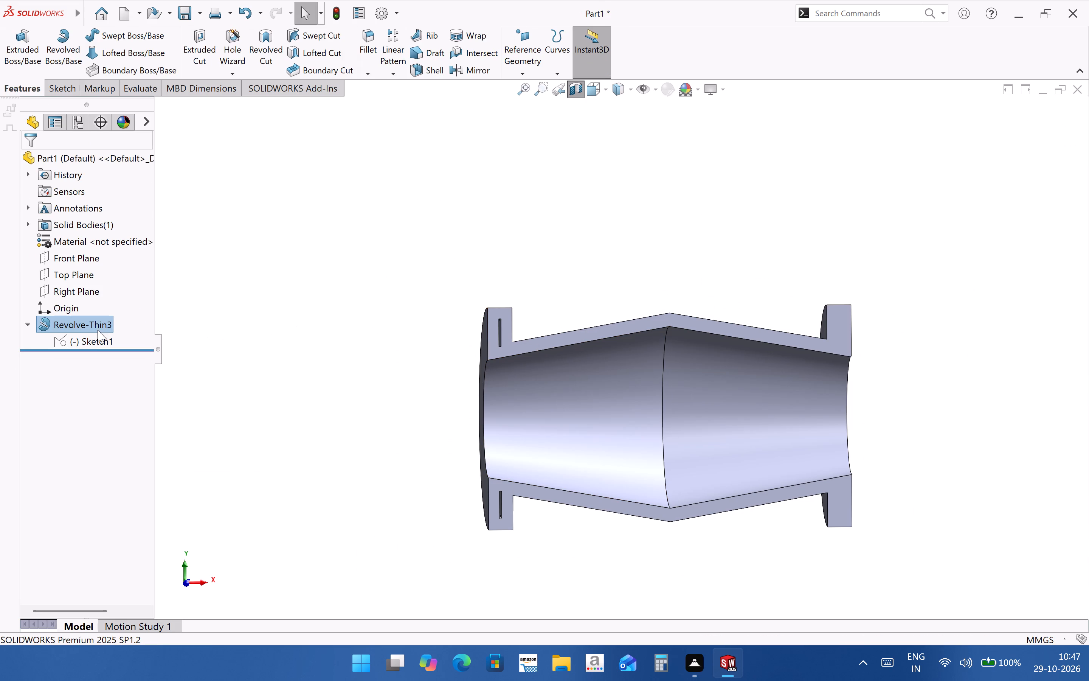
{"action": "scroll", "coordinate": [622, 440], "scroll_direction": "down", "scroll_amount": 2}
{"action": "middle_click_drag", "start_coordinate": [659, 424], "coordinate": [711, 458]}
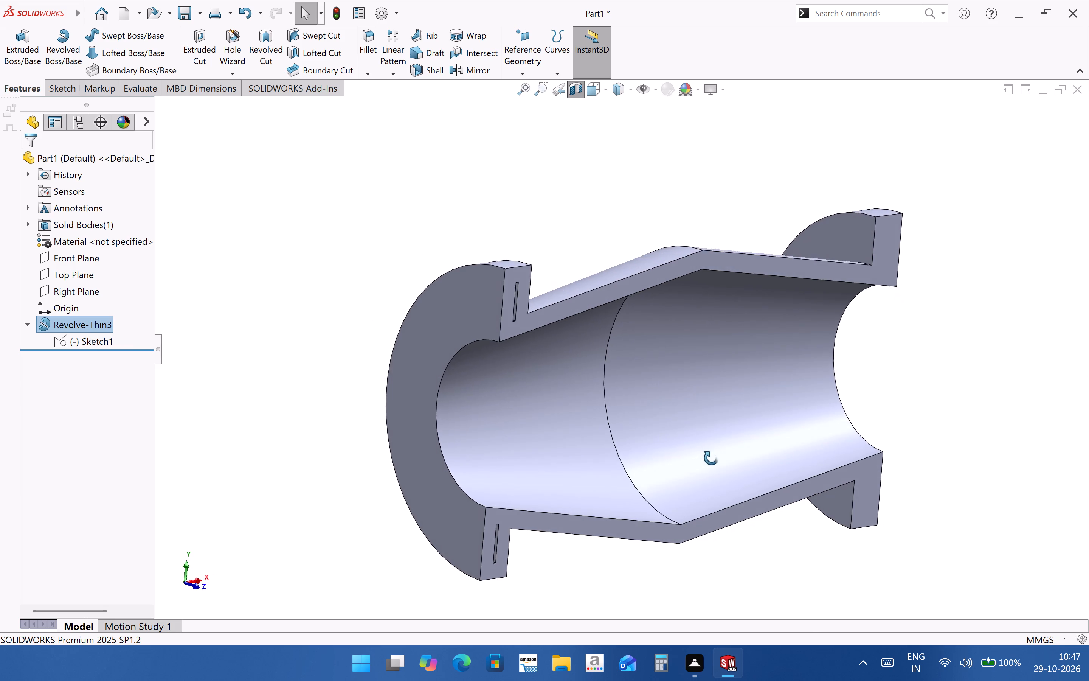
{"action": "middle_click_drag", "start_coordinate": [711, 458], "coordinate": [671, 473]}
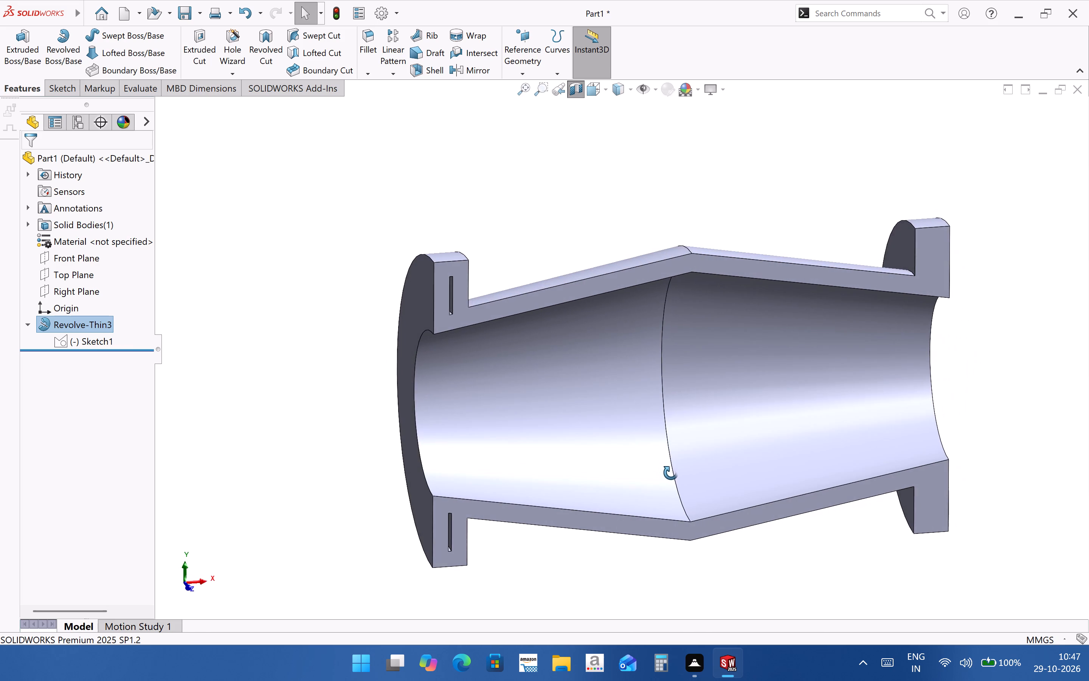
{"action": "middle_click_drag", "start_coordinate": [671, 473], "coordinate": [661, 399]}
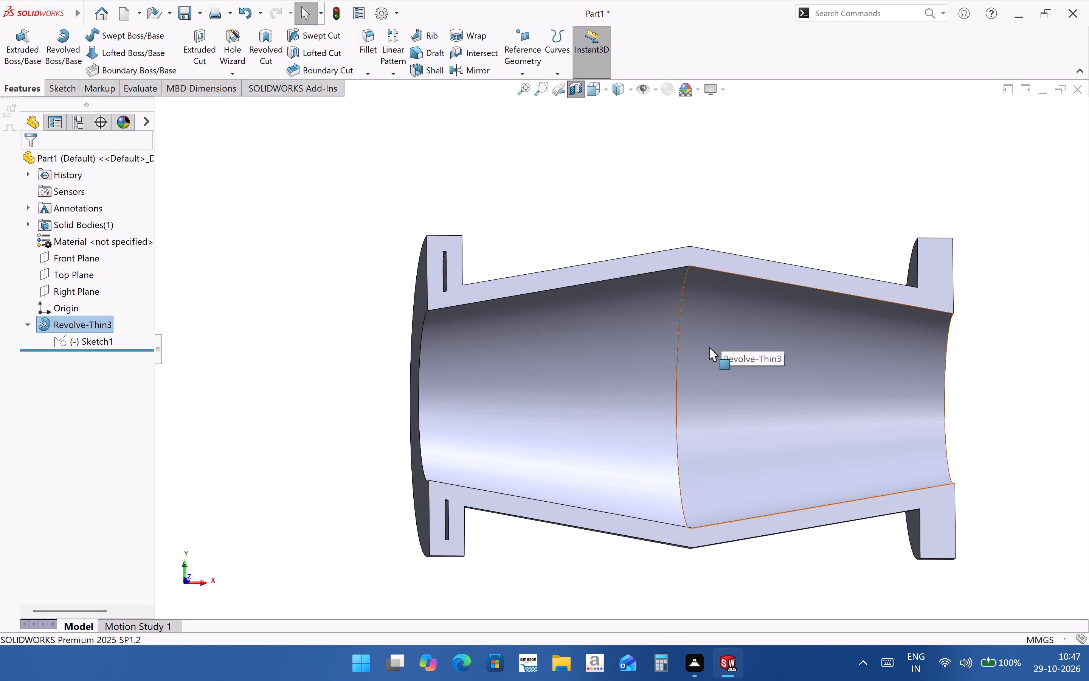
{"action": "scroll", "coordinate": [665, 328], "scroll_direction": "up", "scroll_amount": 2}
{"action": "middle_click_drag", "start_coordinate": [665, 333], "coordinate": [687, 407]}
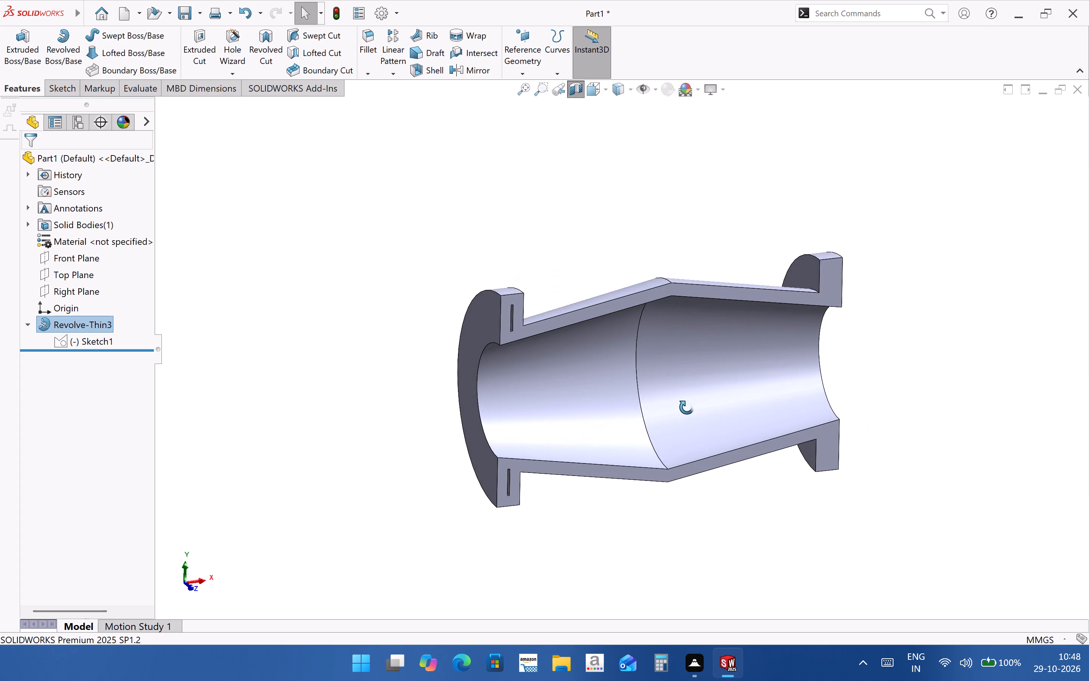
{"action": "middle_click_drag", "start_coordinate": [687, 407], "coordinate": [665, 361]}
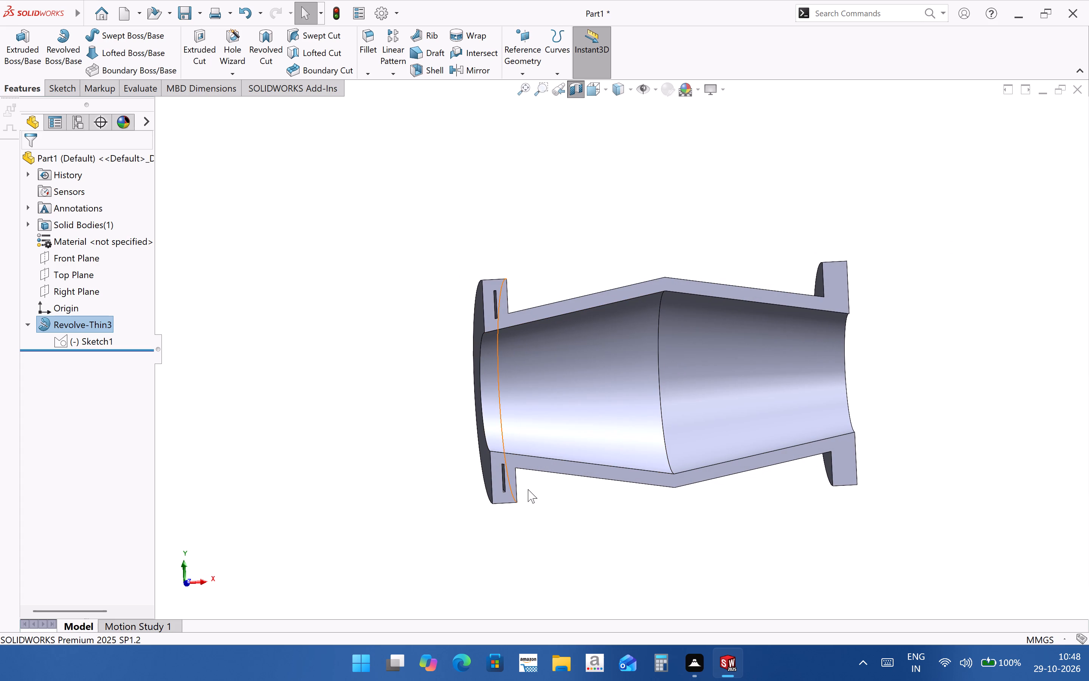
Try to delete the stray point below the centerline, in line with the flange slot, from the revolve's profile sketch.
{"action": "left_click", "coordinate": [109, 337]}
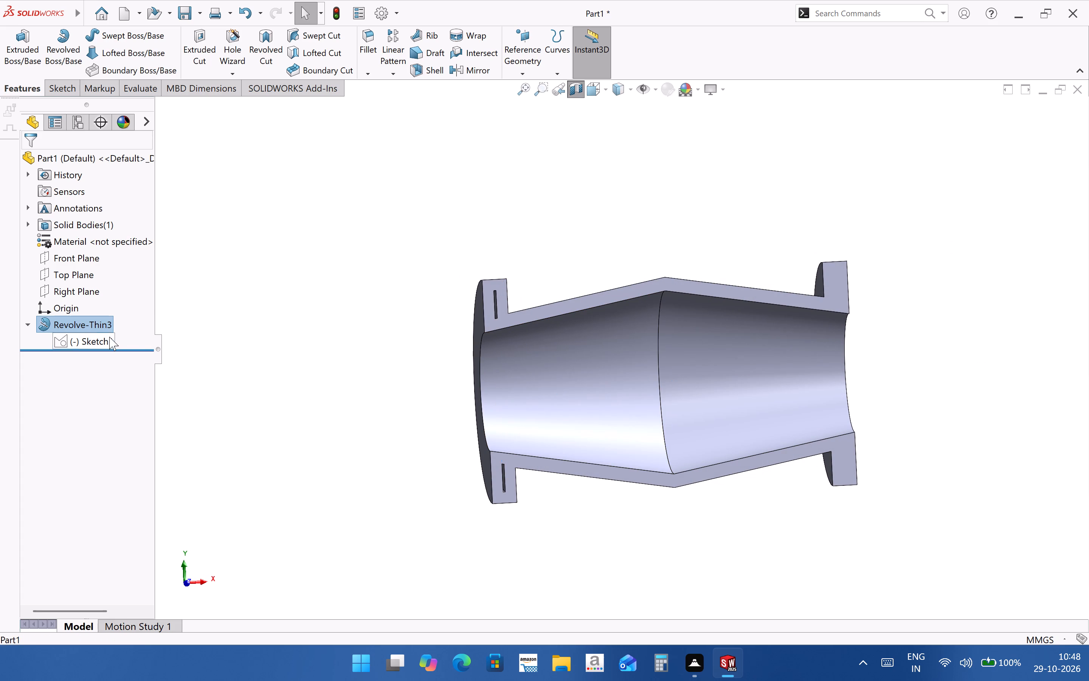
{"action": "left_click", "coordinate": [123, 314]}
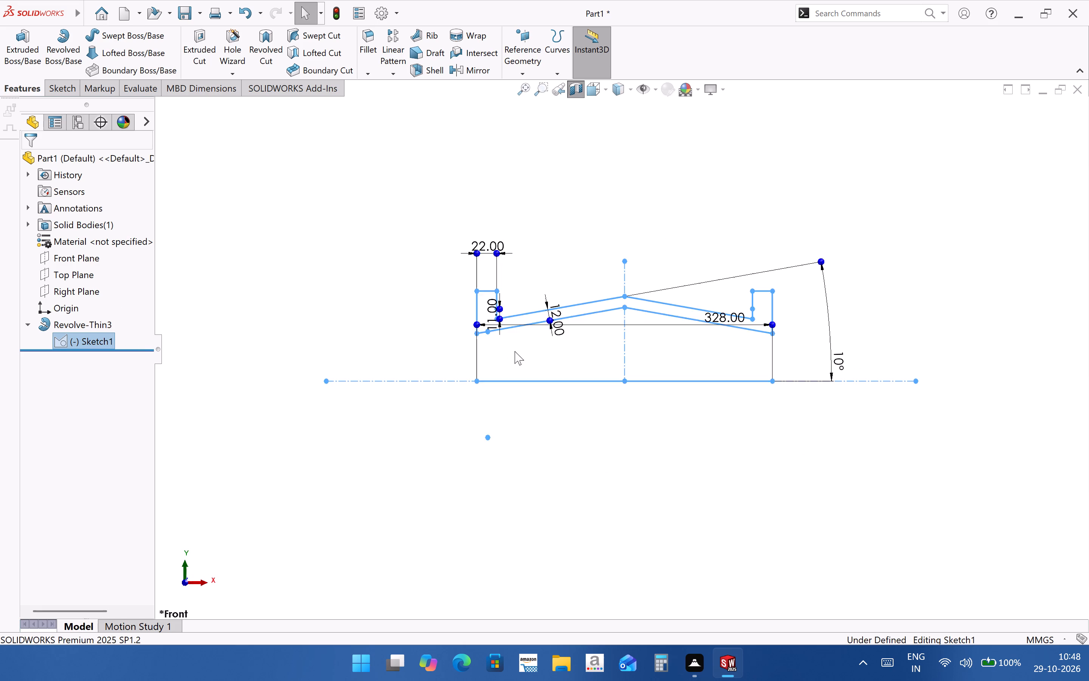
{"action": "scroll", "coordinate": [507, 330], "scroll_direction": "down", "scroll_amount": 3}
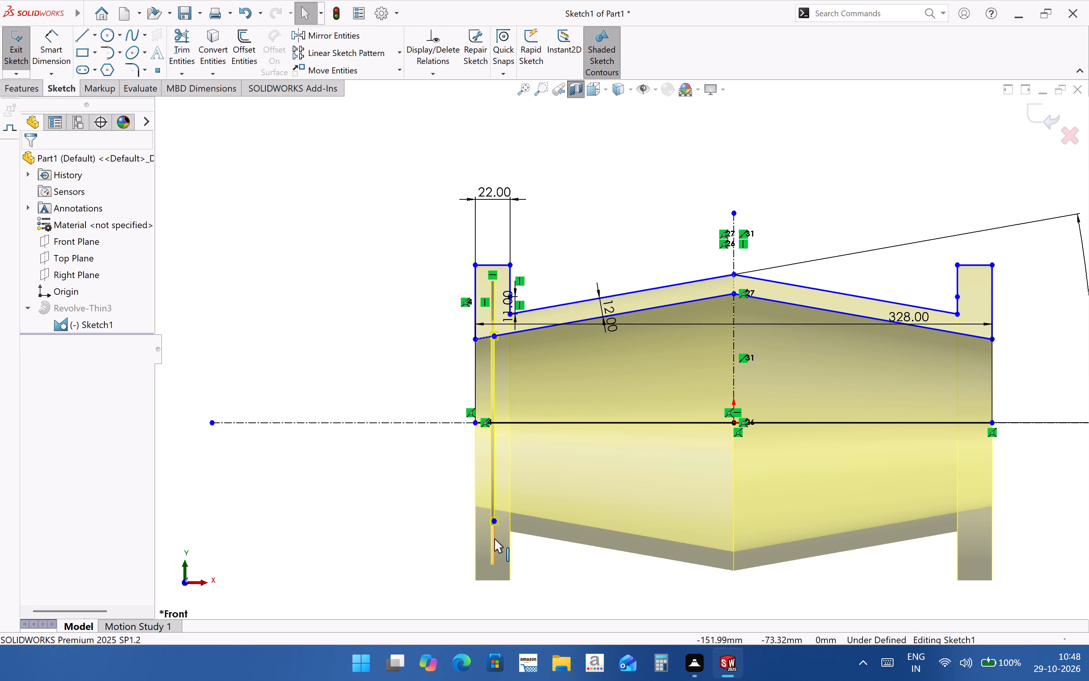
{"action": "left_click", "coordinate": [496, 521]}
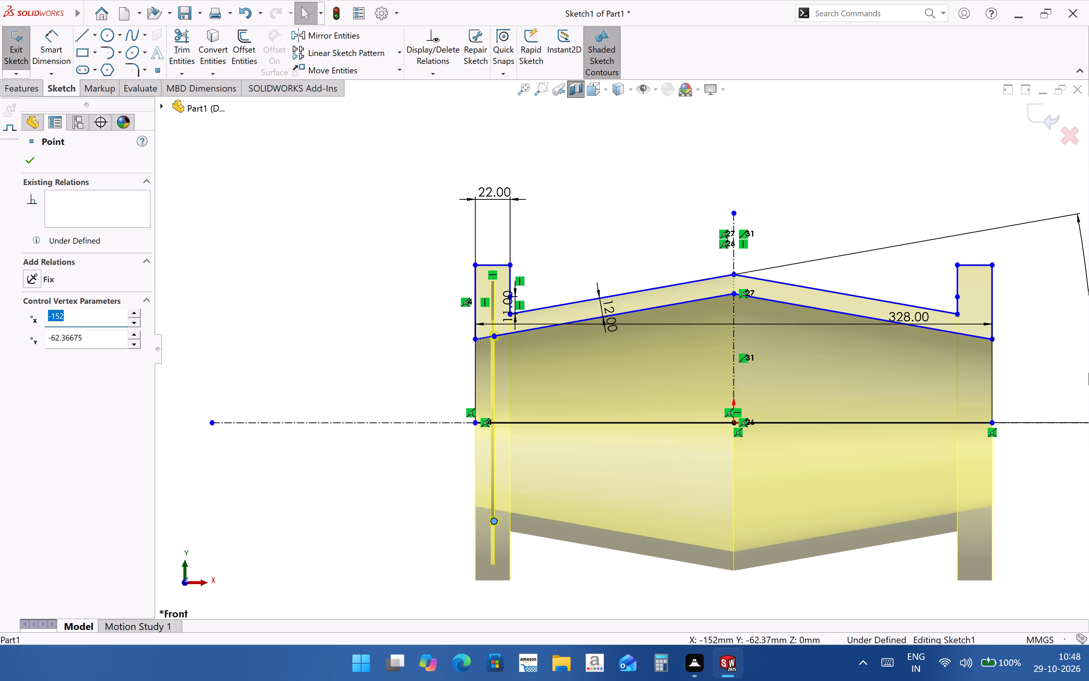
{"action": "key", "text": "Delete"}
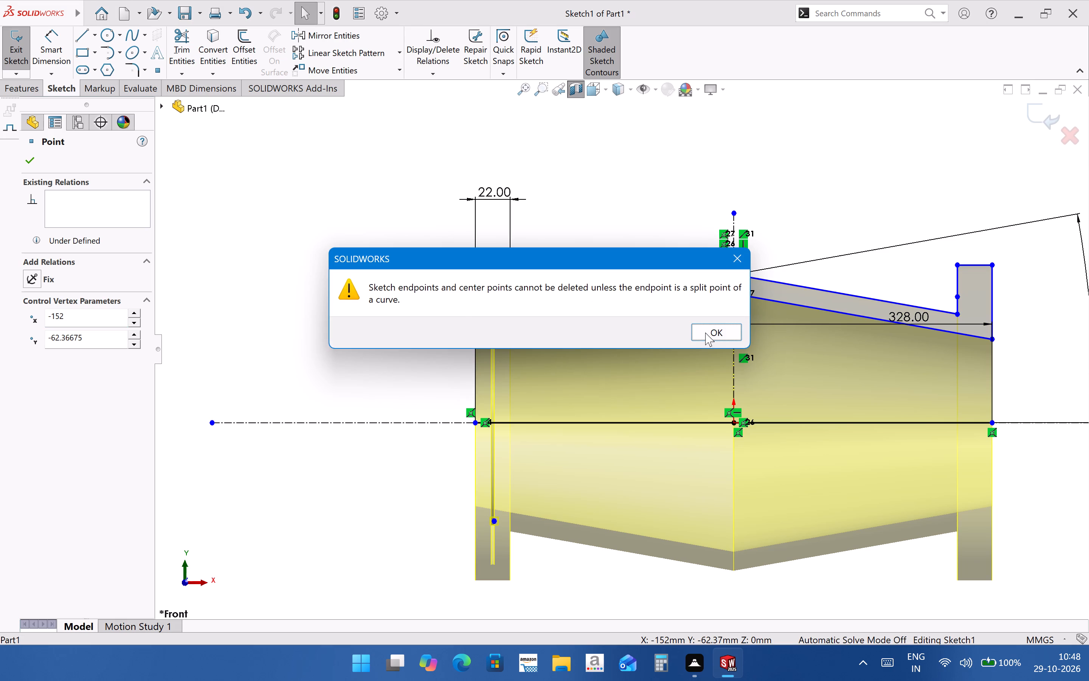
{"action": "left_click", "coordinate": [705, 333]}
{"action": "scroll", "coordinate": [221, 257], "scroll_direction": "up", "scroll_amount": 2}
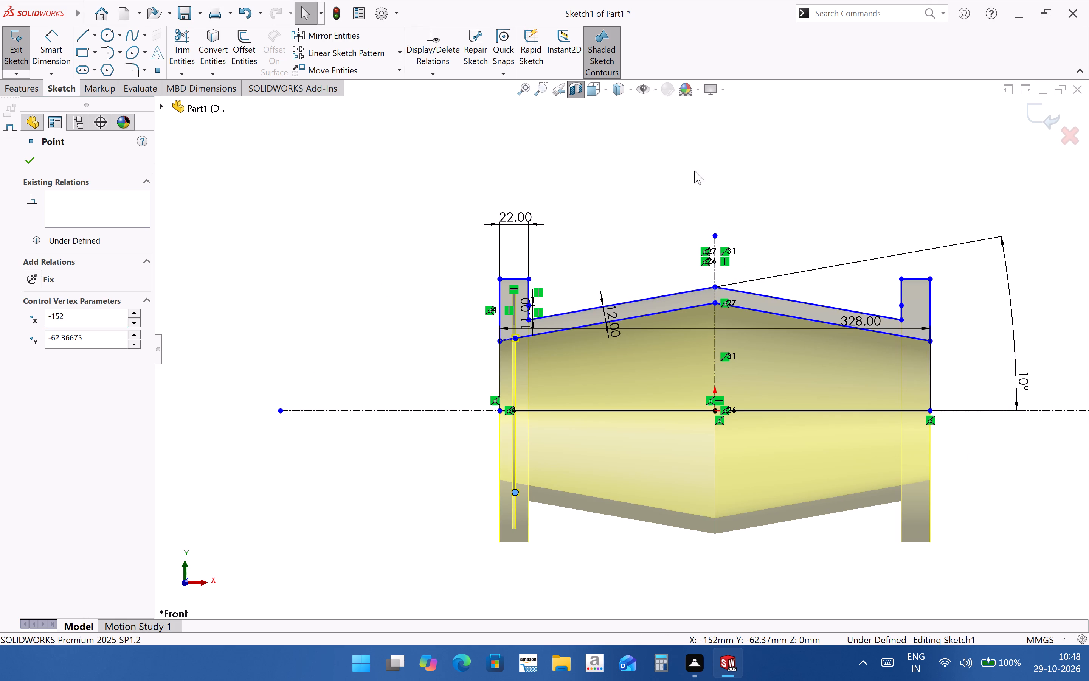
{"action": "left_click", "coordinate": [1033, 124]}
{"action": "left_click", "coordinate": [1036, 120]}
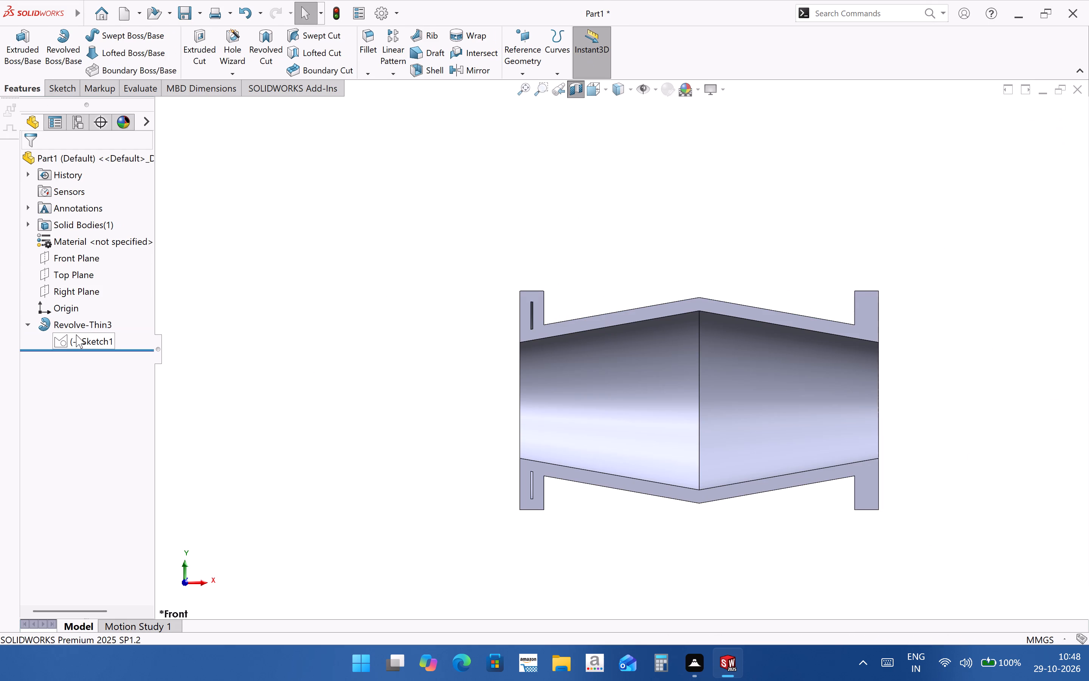
Open the revolve's profile sketch and delete the 328 mm solid line lying on the horizontal centerline.
{"action": "left_click", "coordinate": [78, 334]}
{"action": "left_click", "coordinate": [86, 308]}
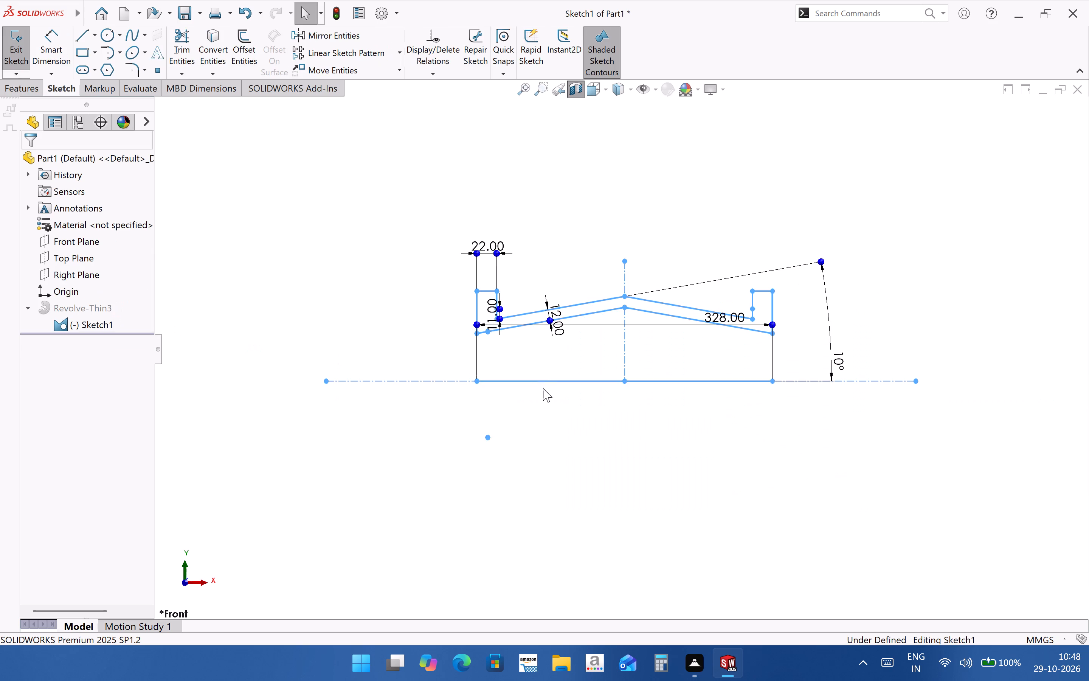
{"action": "scroll", "coordinate": [543, 348], "scroll_direction": "down", "scroll_amount": 1}
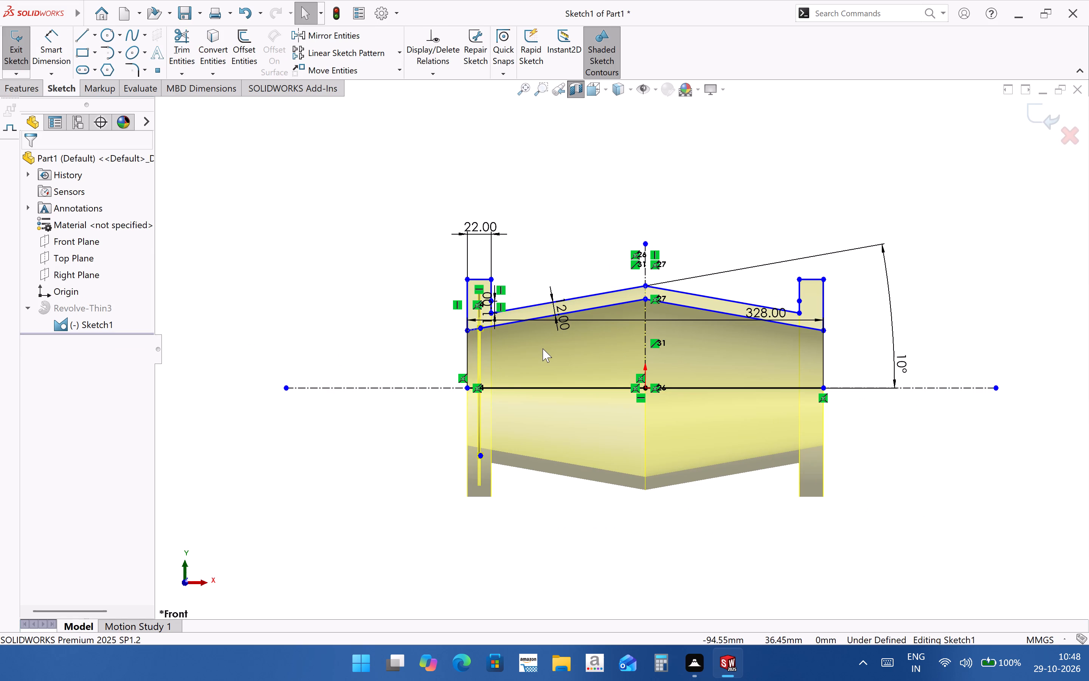
{"action": "left_click", "coordinate": [535, 386]}
{"action": "key", "text": "Delete"}
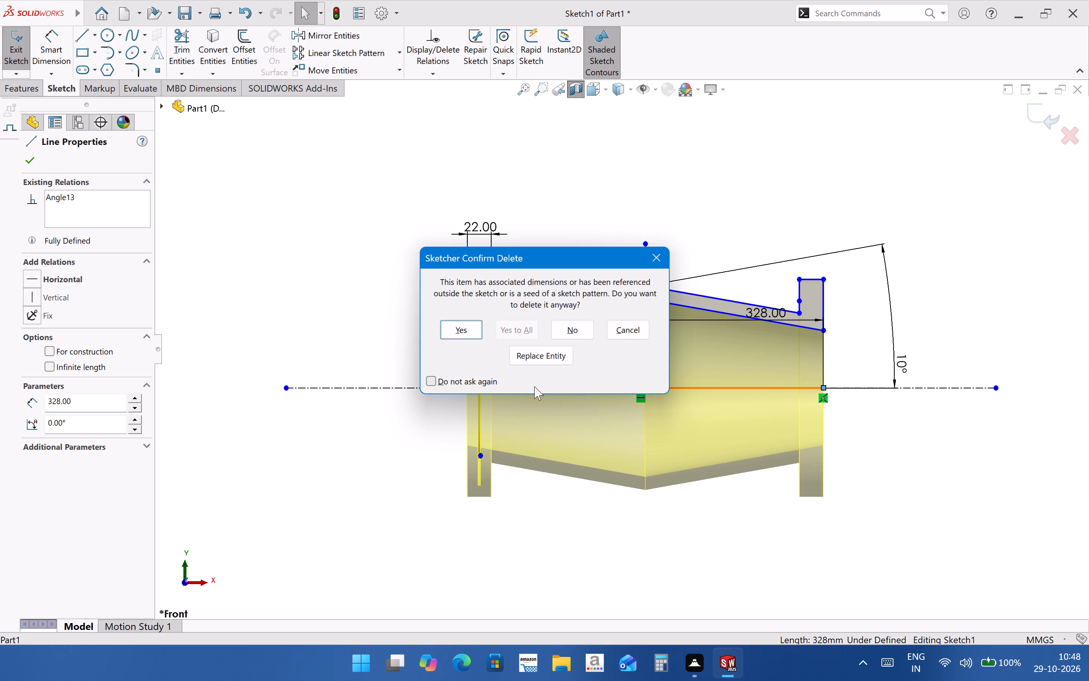
{"action": "left_click", "coordinate": [473, 327]}
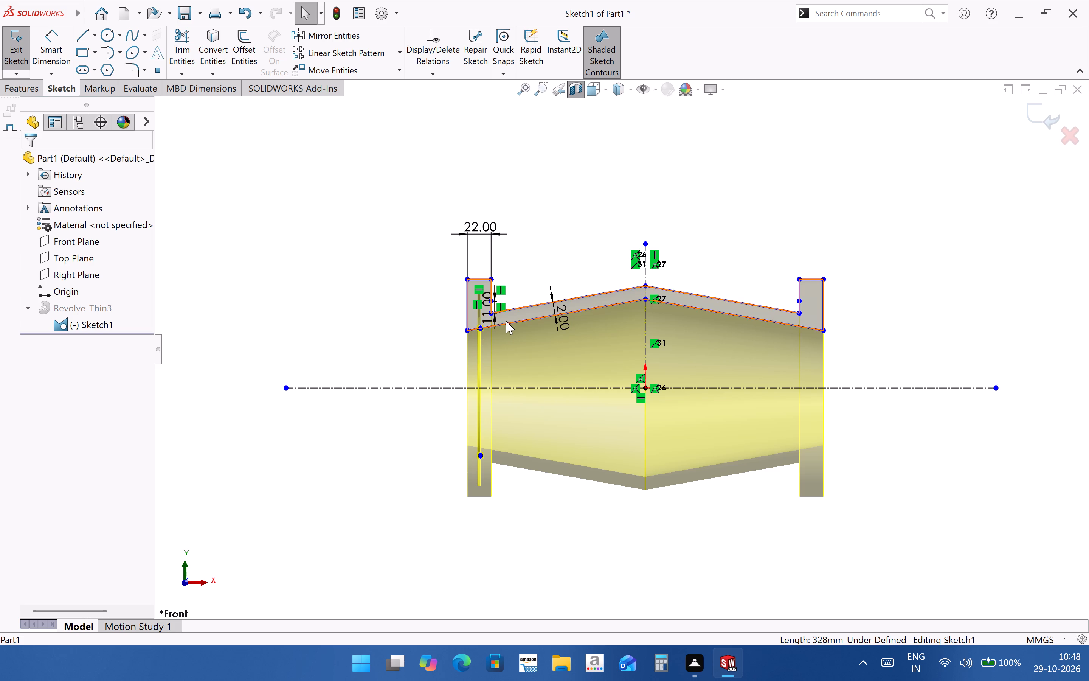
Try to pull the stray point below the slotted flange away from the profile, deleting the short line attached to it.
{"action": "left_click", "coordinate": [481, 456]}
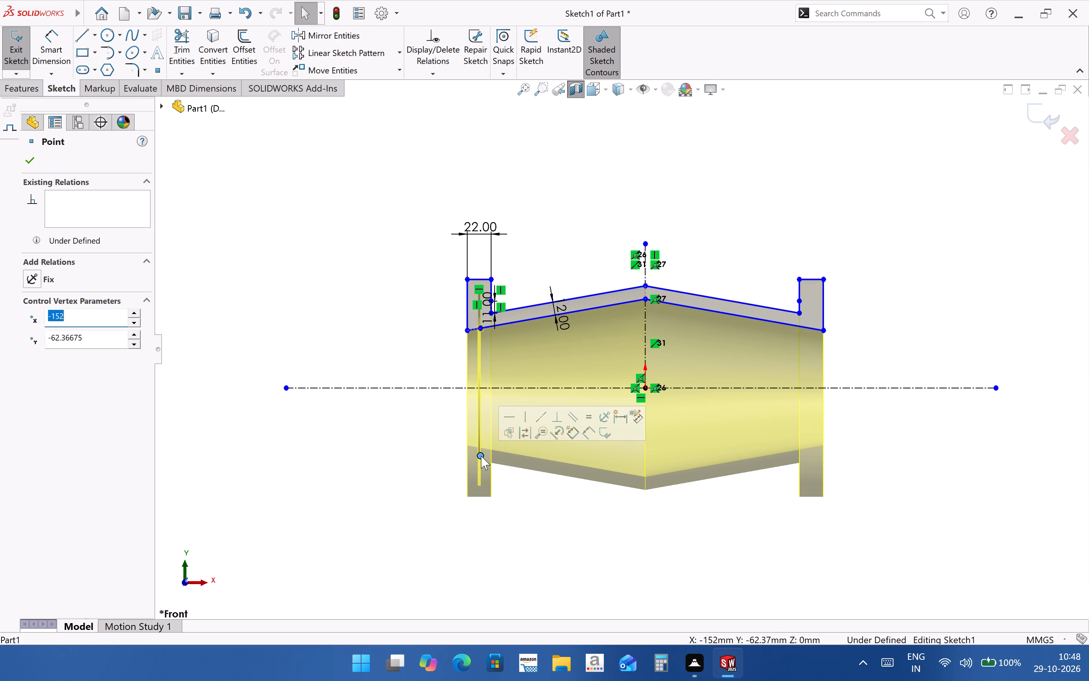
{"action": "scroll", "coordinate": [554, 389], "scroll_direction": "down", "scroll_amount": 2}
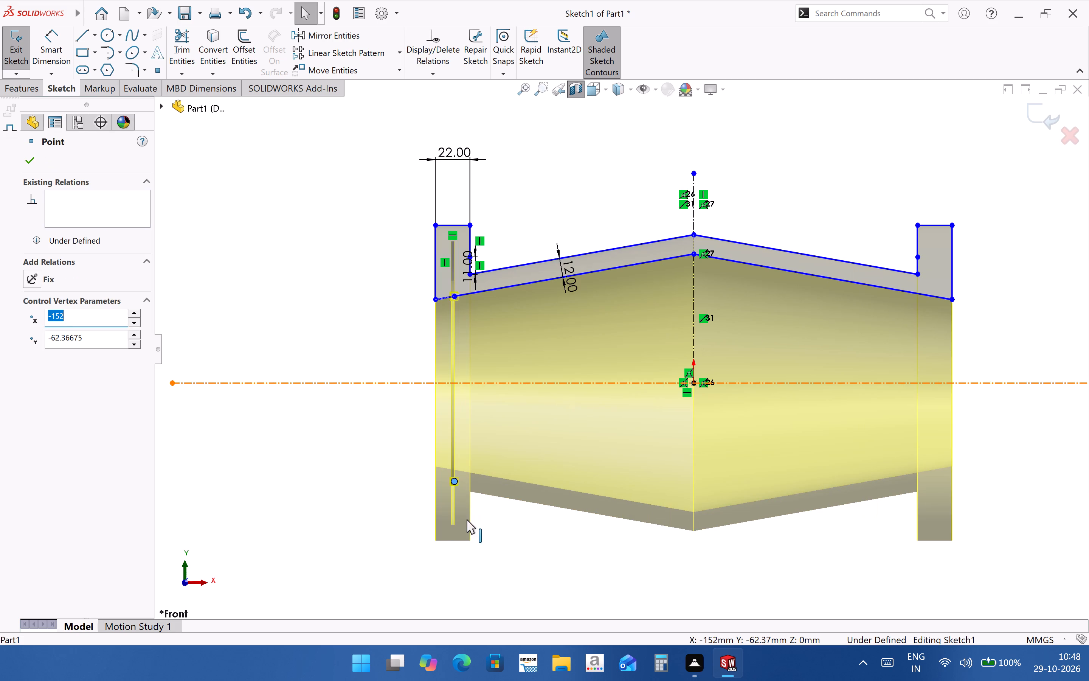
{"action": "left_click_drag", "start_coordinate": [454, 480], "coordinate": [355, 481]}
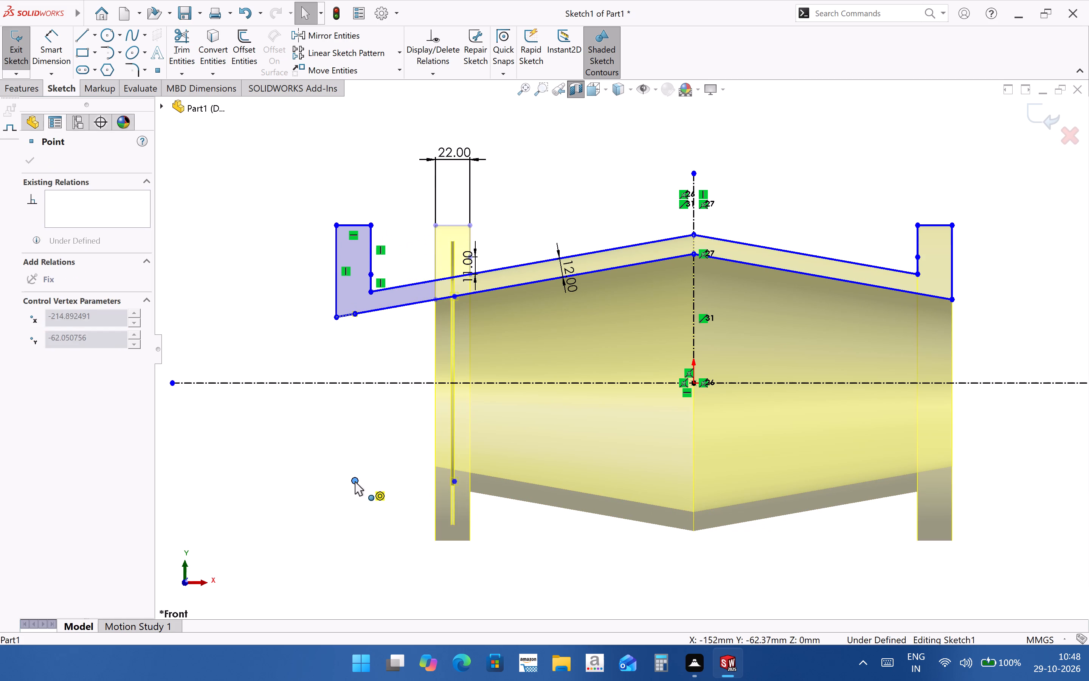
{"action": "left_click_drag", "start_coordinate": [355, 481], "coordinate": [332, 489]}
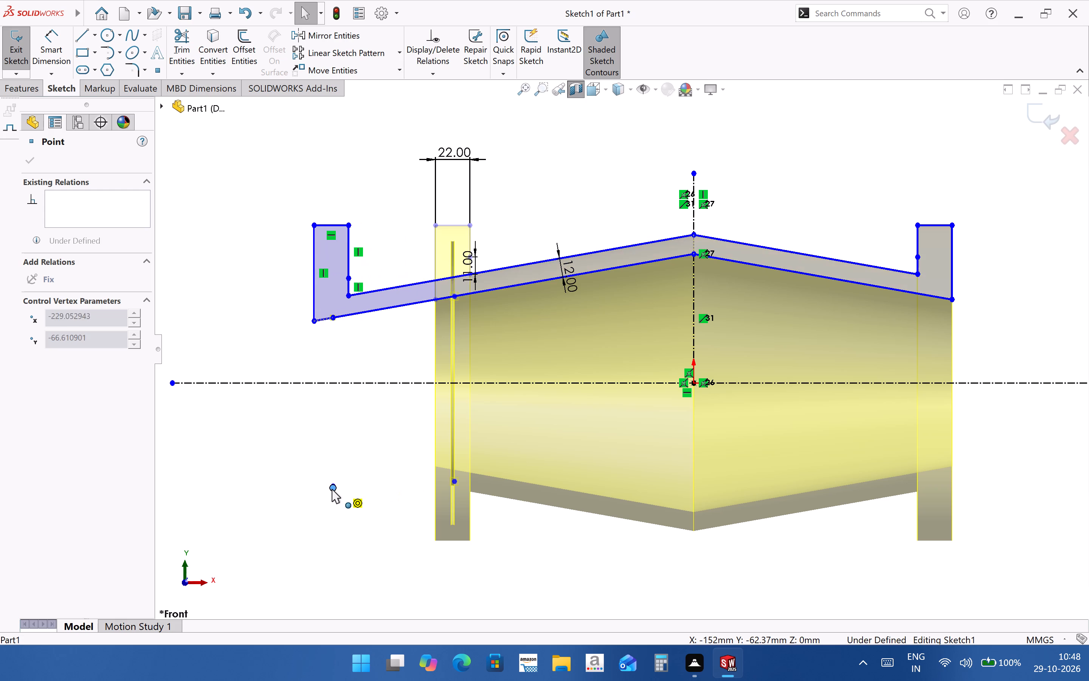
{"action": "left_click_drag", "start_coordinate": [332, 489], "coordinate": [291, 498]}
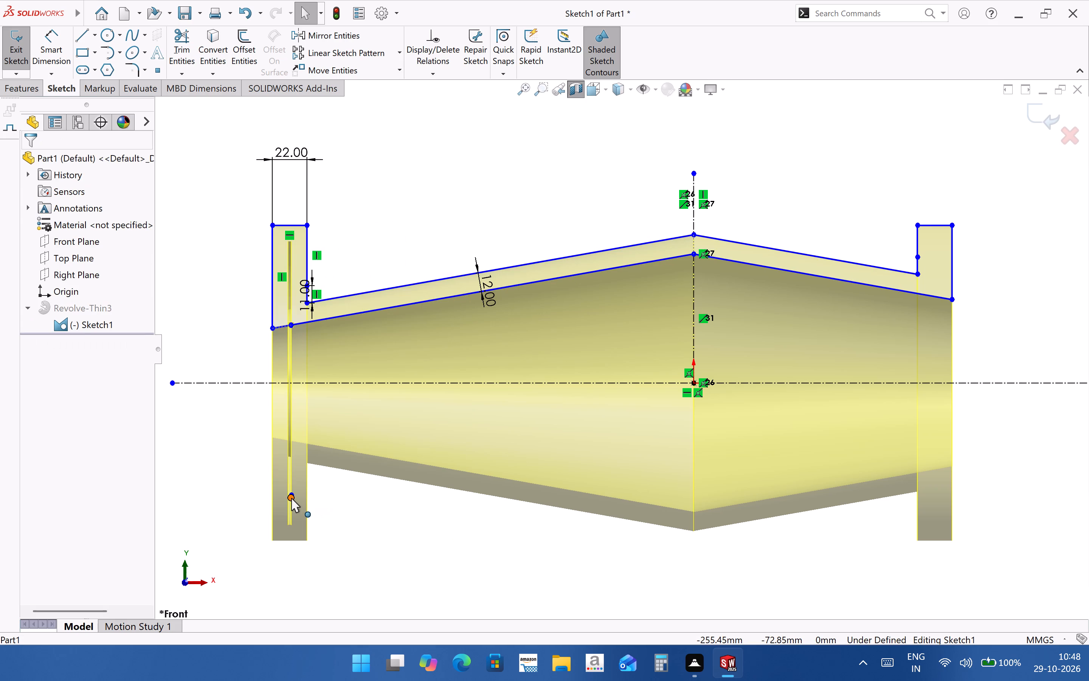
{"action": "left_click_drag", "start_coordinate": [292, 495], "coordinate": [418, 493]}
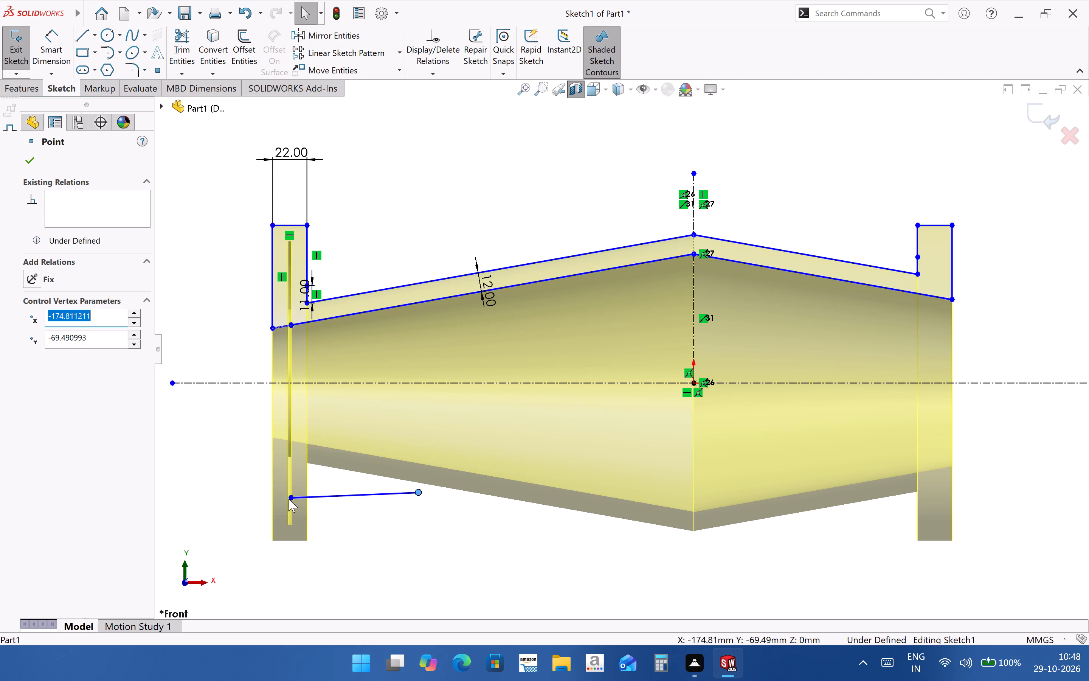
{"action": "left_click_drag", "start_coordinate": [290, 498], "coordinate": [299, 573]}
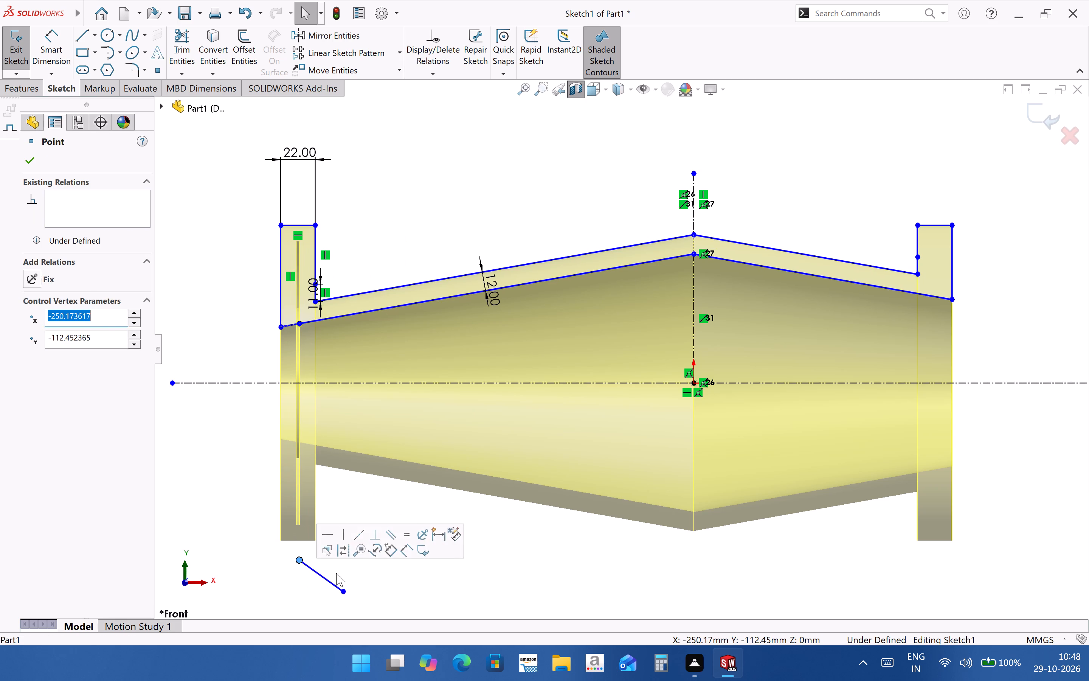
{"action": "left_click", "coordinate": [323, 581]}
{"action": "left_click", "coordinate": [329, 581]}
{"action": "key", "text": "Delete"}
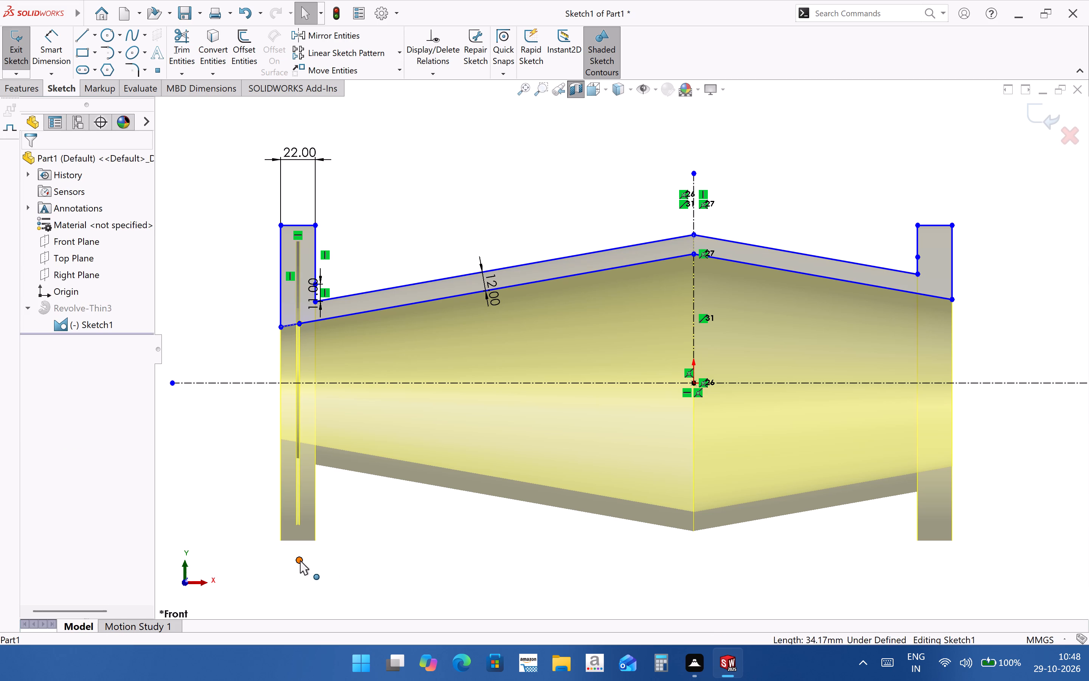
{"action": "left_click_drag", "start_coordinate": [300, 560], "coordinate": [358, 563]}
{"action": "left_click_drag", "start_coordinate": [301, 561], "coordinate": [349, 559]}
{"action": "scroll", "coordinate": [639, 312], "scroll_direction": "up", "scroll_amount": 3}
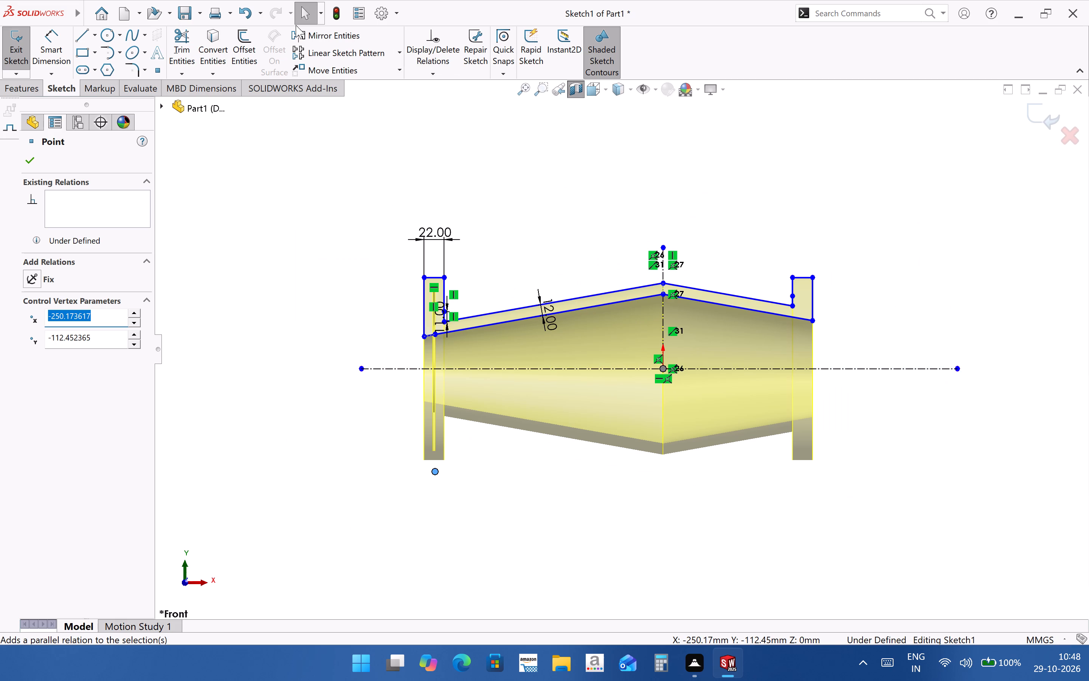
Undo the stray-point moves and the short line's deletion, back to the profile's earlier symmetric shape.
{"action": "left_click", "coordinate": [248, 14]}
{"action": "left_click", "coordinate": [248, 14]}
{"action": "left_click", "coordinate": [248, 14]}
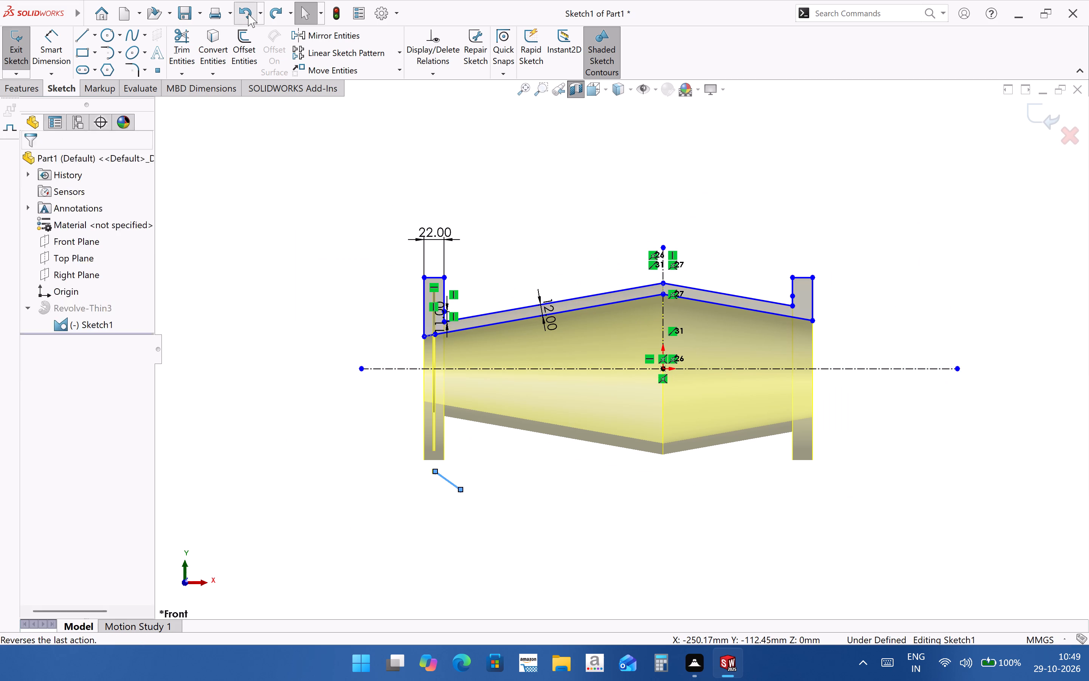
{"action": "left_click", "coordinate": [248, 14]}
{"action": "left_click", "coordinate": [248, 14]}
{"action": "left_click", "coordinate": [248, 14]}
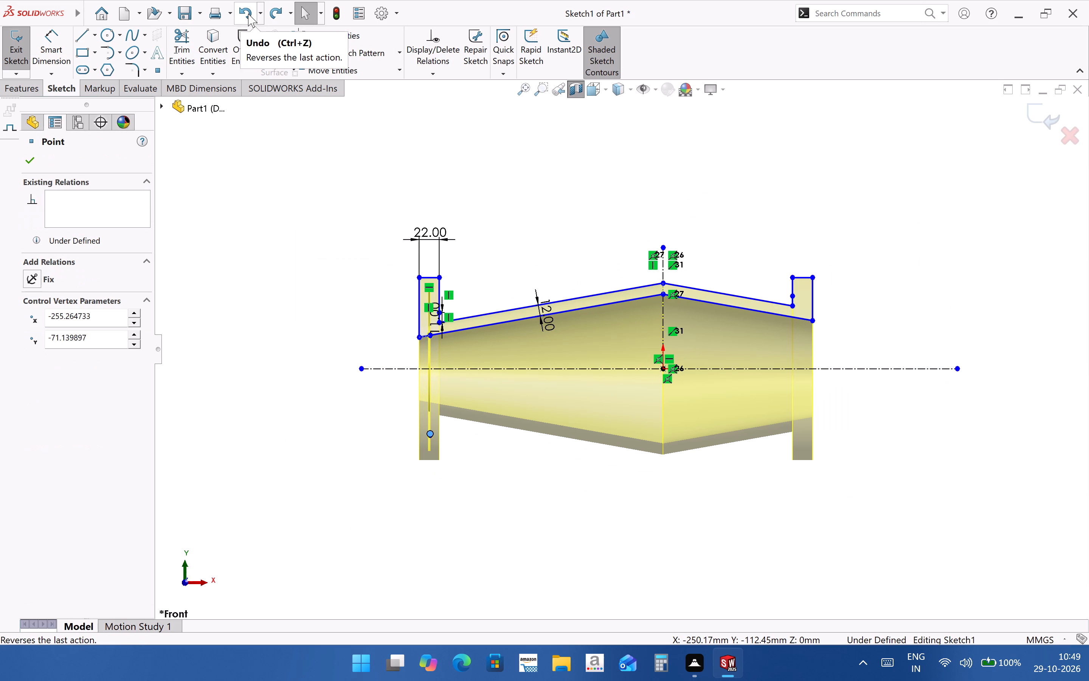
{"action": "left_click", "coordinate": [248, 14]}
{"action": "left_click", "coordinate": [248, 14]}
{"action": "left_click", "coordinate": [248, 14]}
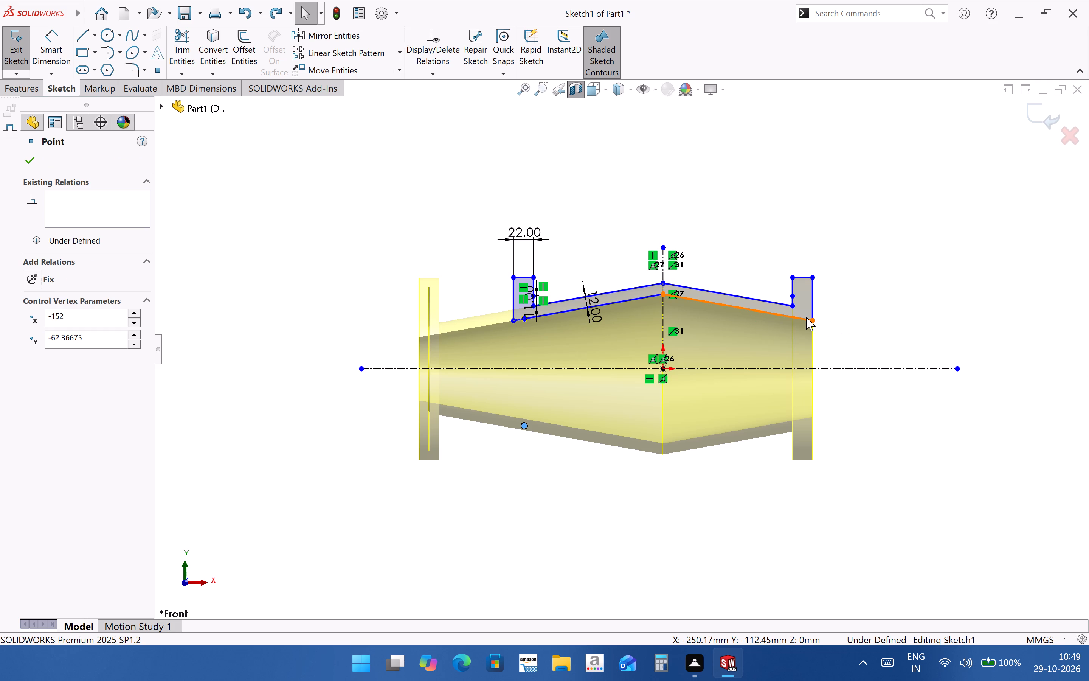
Delete the whole profile with its dimensions and the vertical centerline, keeping only the horizontal centerline.
{"action": "left_click_drag", "start_coordinate": [437, 209], "coordinate": [929, 409]}
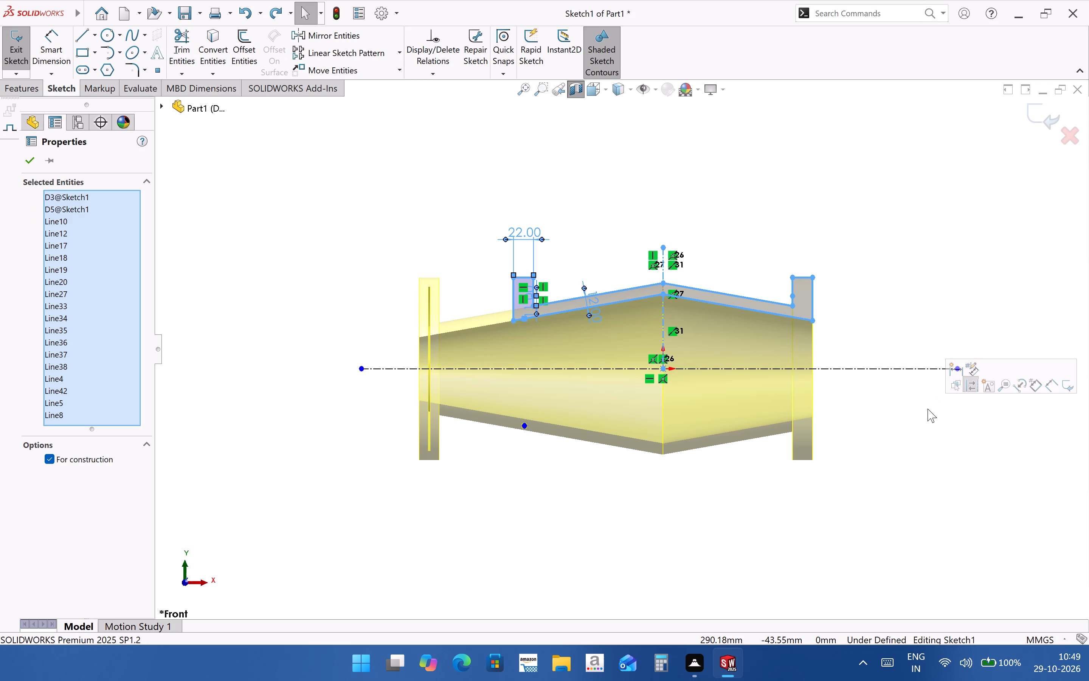
{"action": "key", "text": "BackSpace"}
{"action": "key", "text": "Delete"}
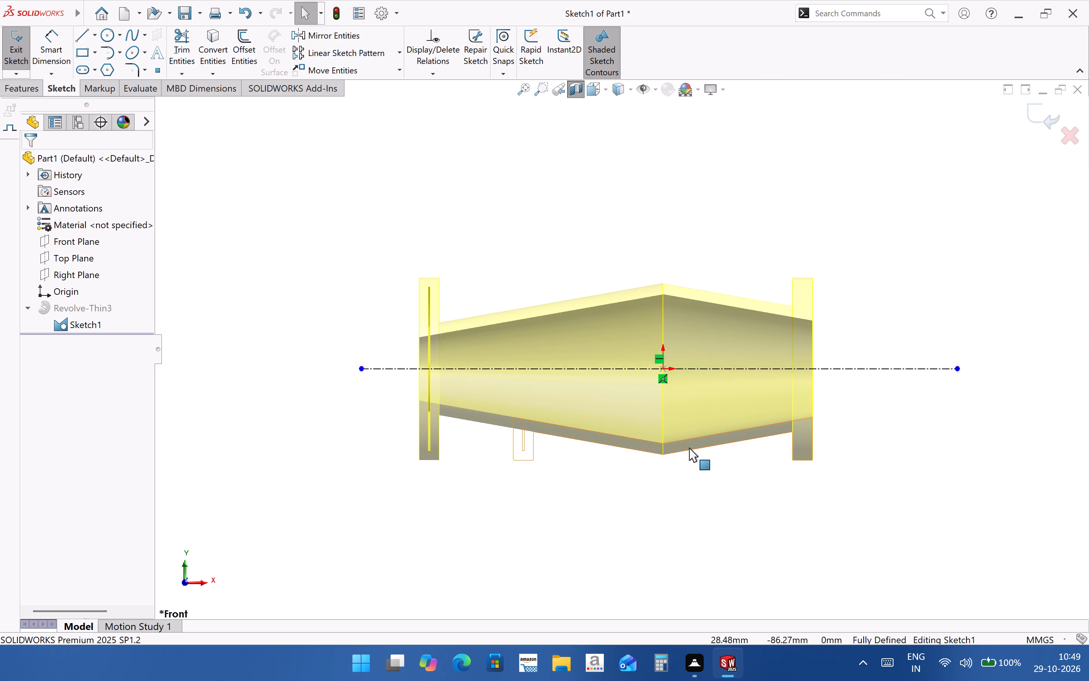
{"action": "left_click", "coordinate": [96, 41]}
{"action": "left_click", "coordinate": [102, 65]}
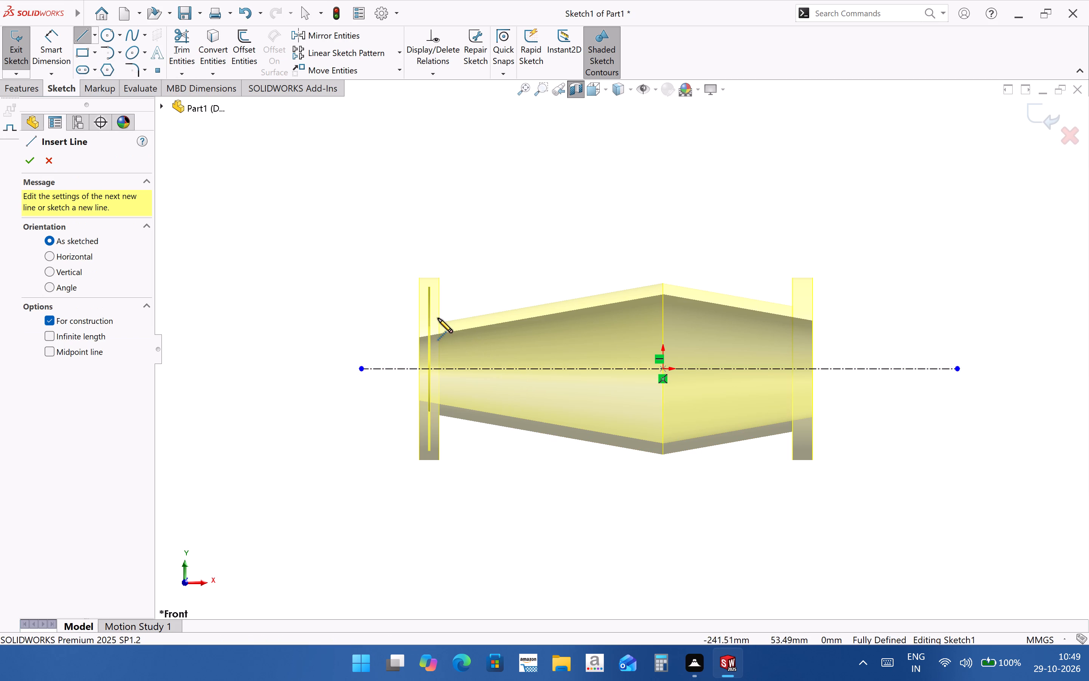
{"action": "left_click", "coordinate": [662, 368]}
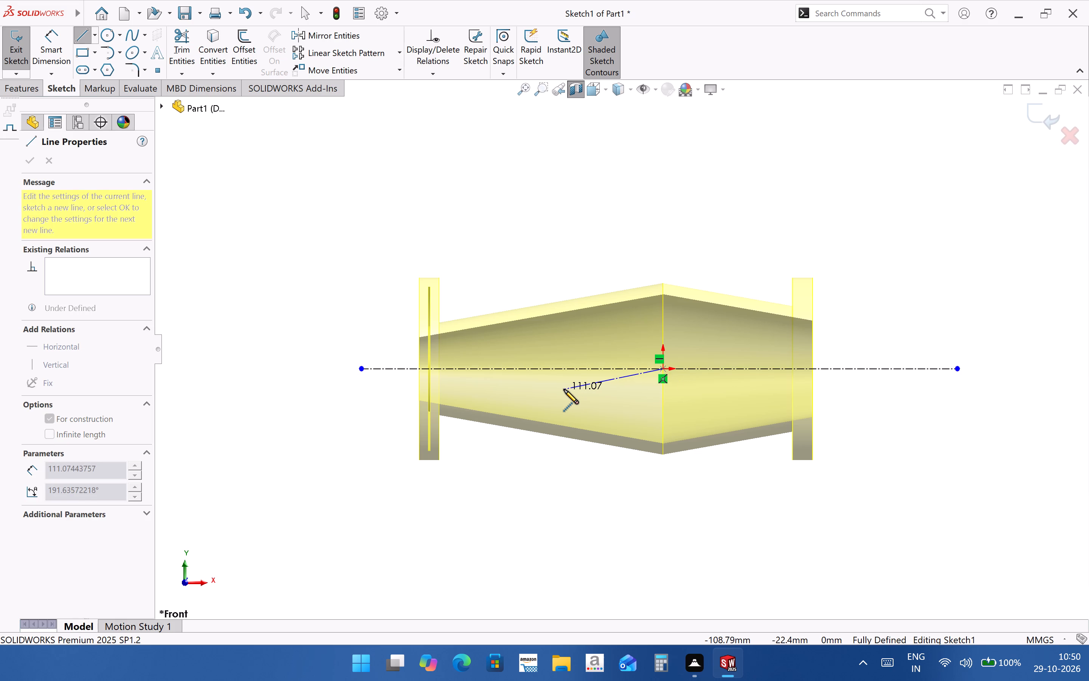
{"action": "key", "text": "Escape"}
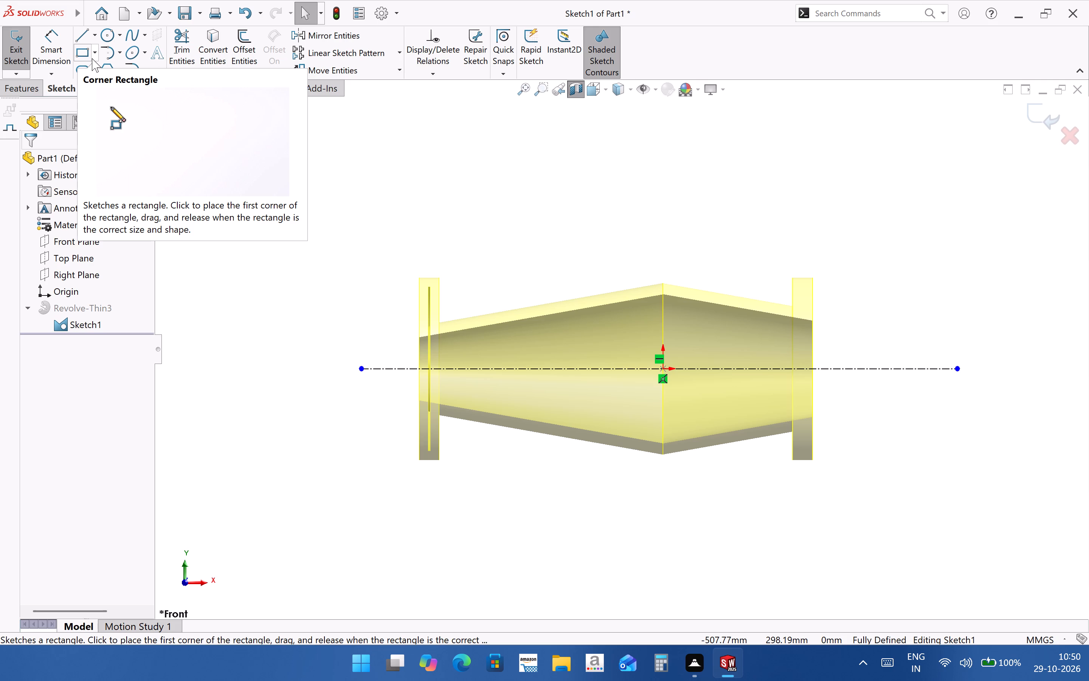
Sketch the left flange outline above the centerline: vertical outer edge about 46 mm, top edge about 17 mm, inner side about 23 mm.
{"action": "left_click", "coordinate": [81, 32]}
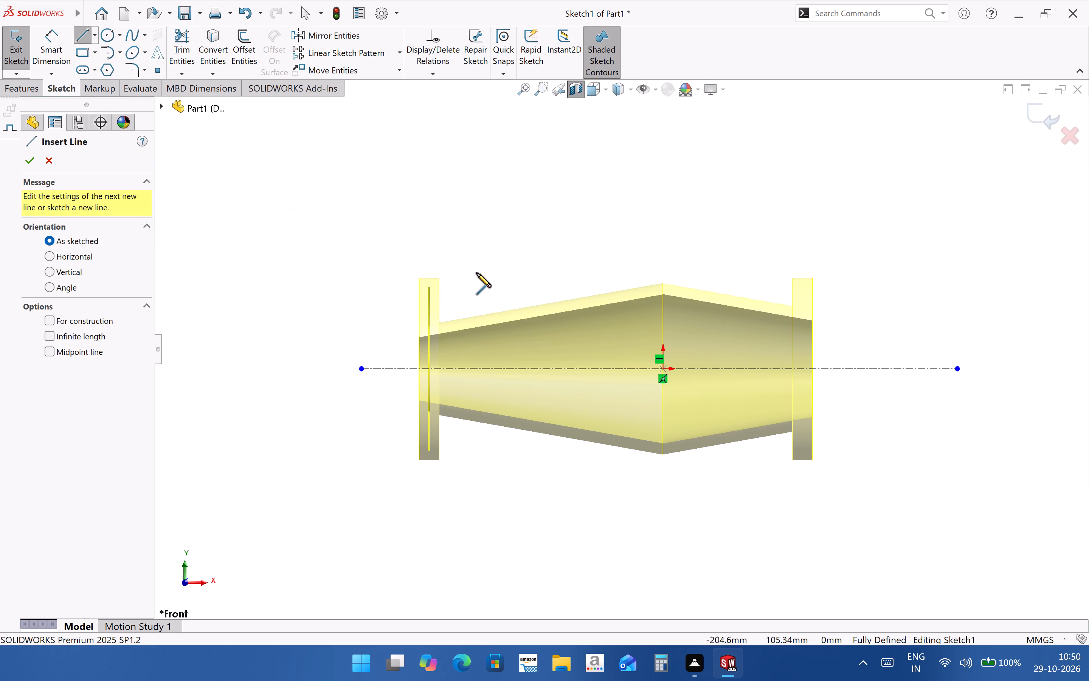
{"action": "left_click", "coordinate": [513, 294]}
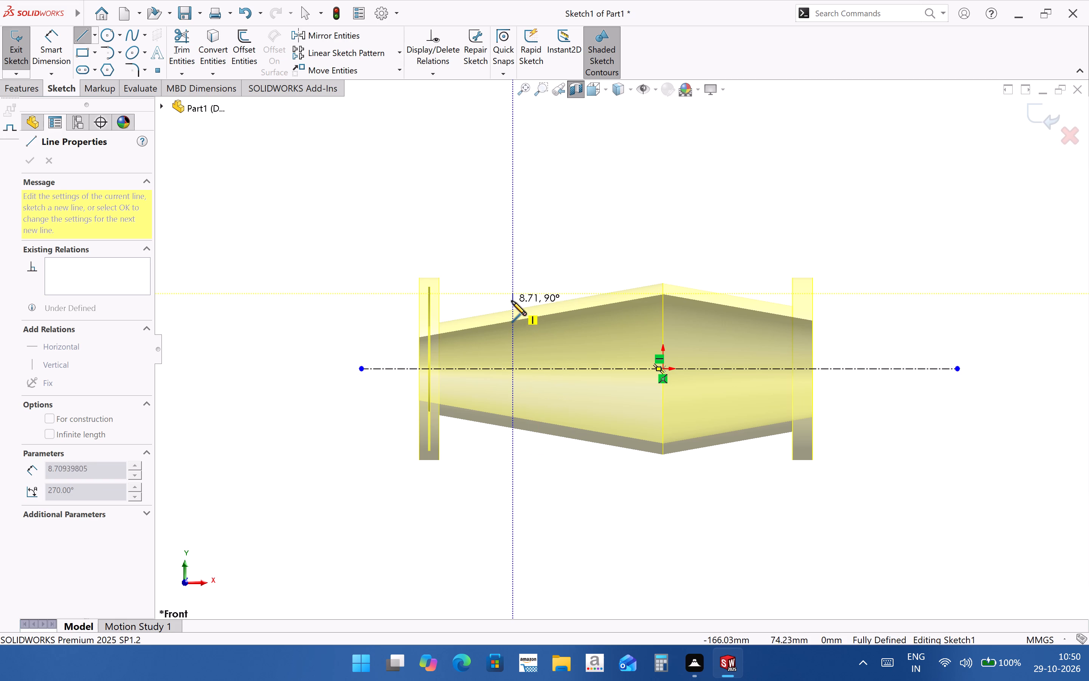
{"action": "left_click", "coordinate": [513, 336]}
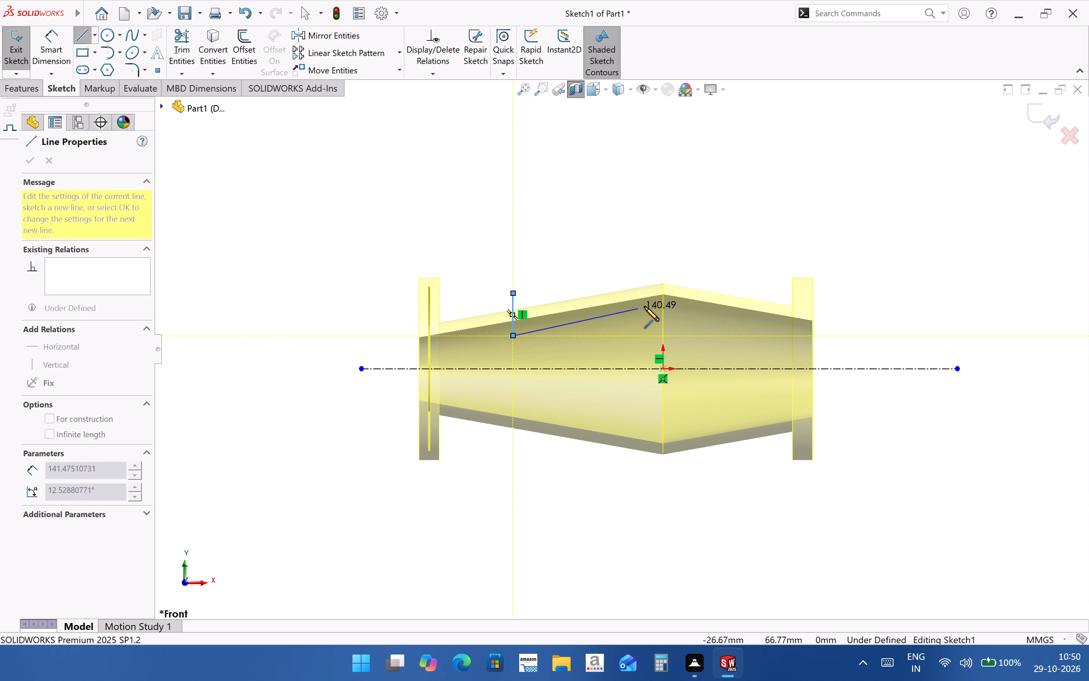
{"action": "key", "text": "Escape"}
{"action": "key", "text": "Return"}
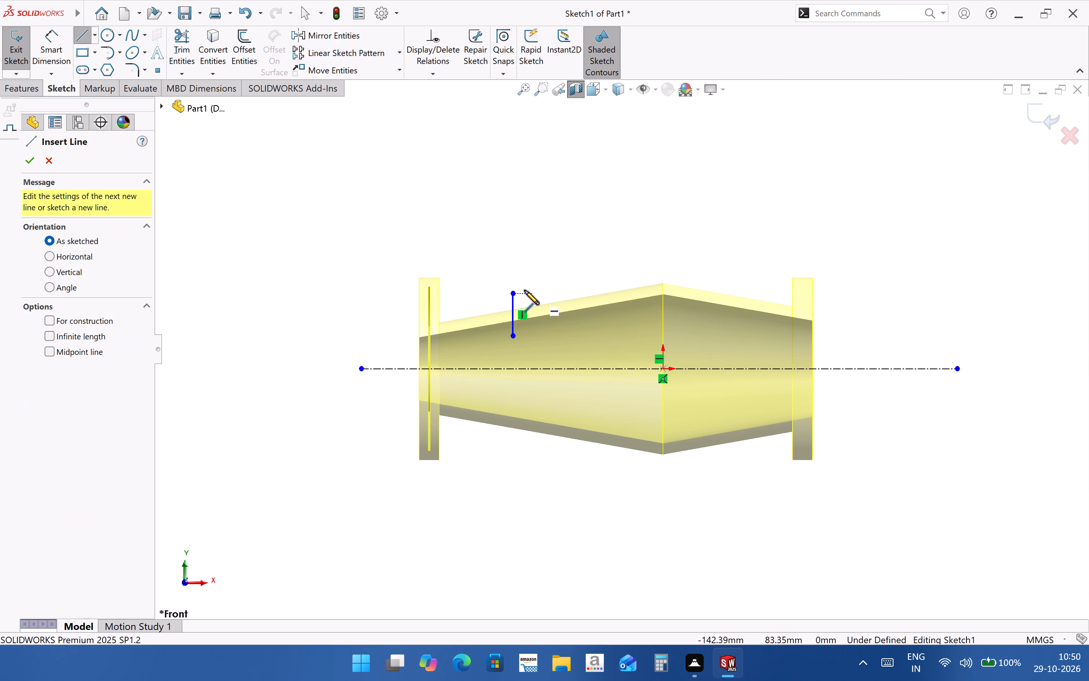
{"action": "left_click", "coordinate": [512, 295]}
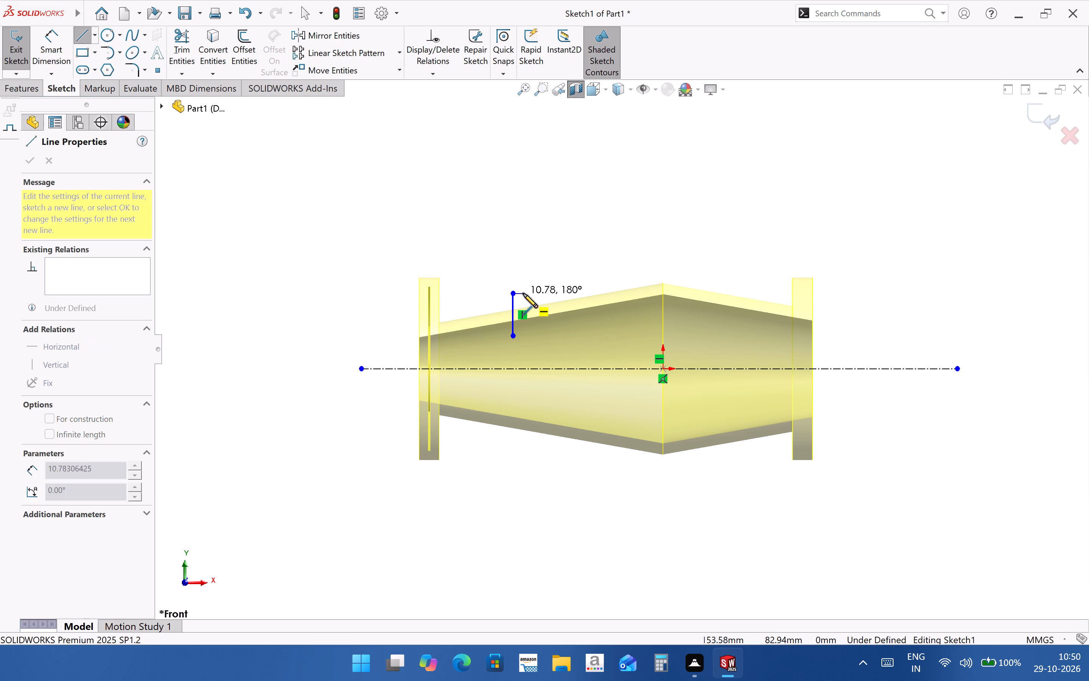
{"action": "left_click", "coordinate": [529, 292]}
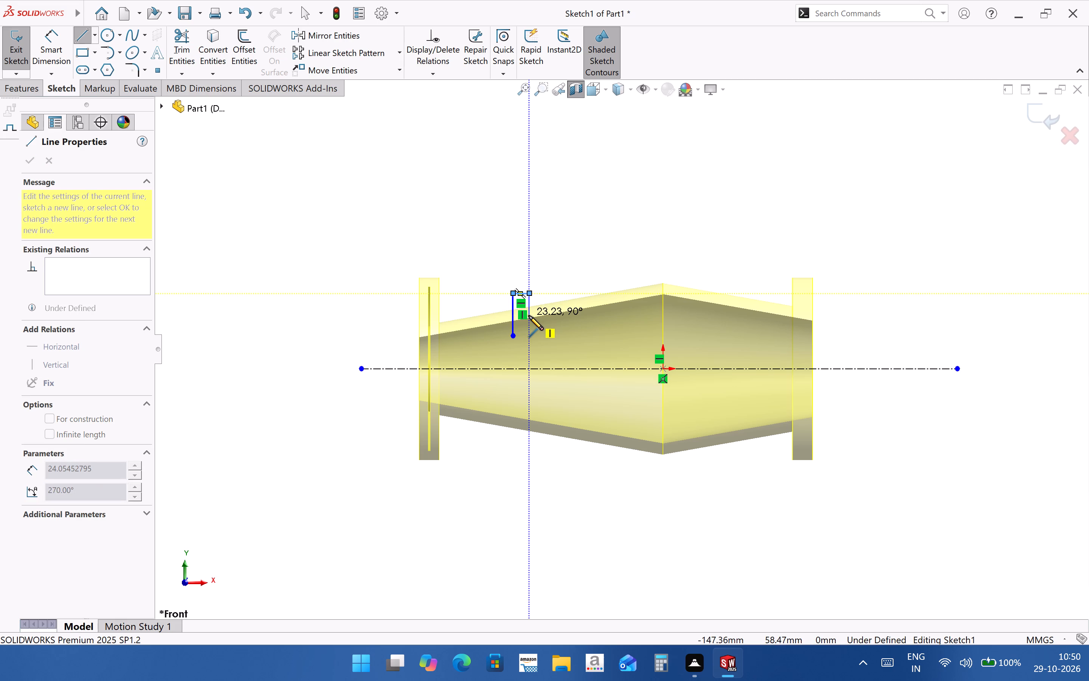
{"action": "left_click", "coordinate": [529, 316]}
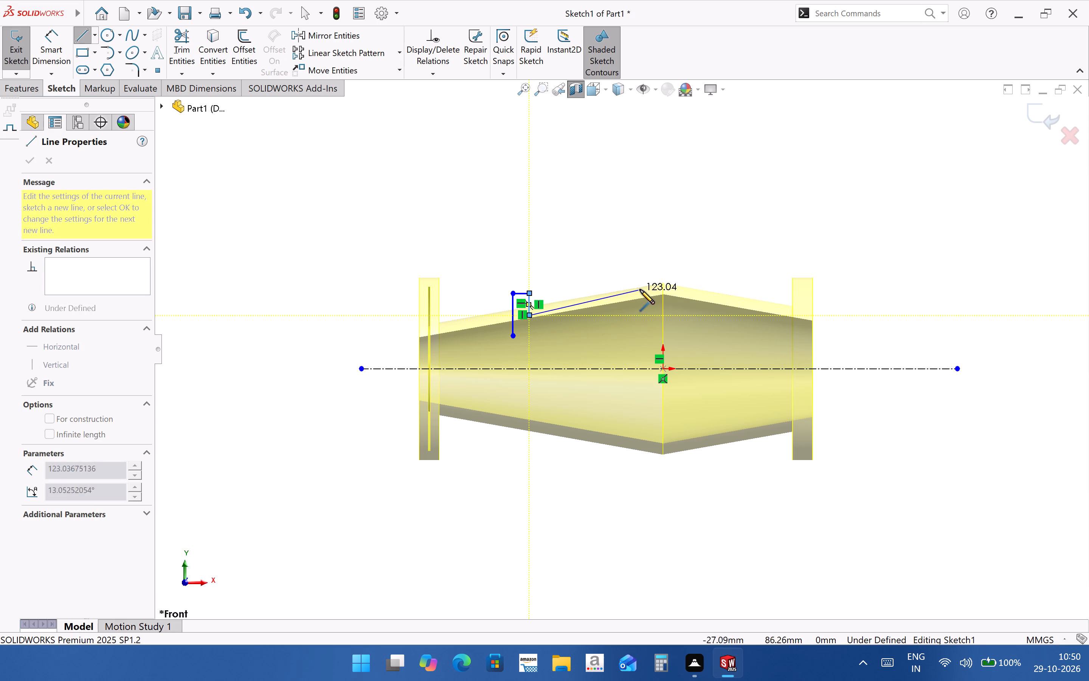
Sketch two sloping wall lines from the flange to directly above the origin, the outer about 151 mm and the inner about 170 mm.
{"action": "left_click", "coordinate": [662, 285]}
{"action": "key", "text": "Escape"}
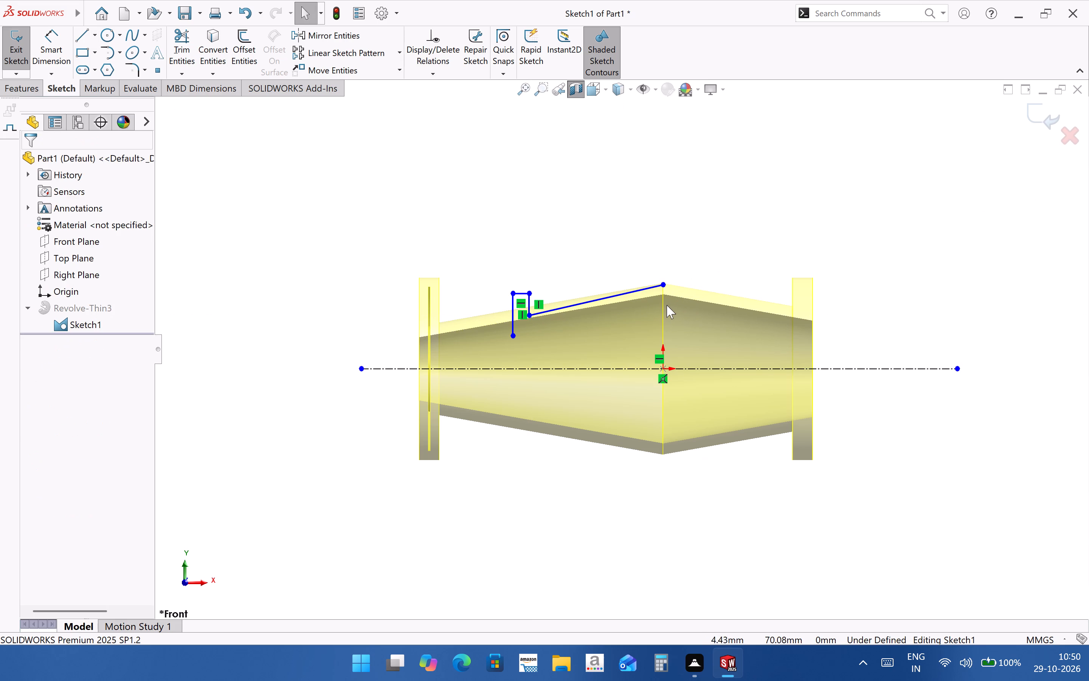
{"action": "key", "text": "Return"}
{"action": "left_click", "coordinate": [513, 337]}
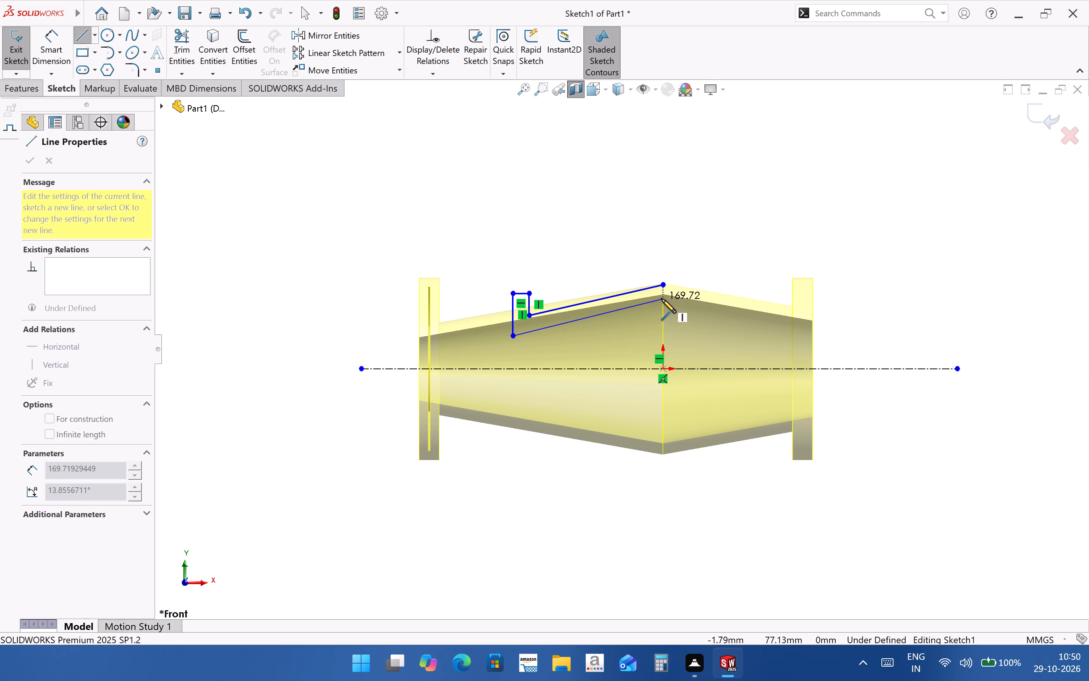
{"action": "left_click", "coordinate": [662, 298]}
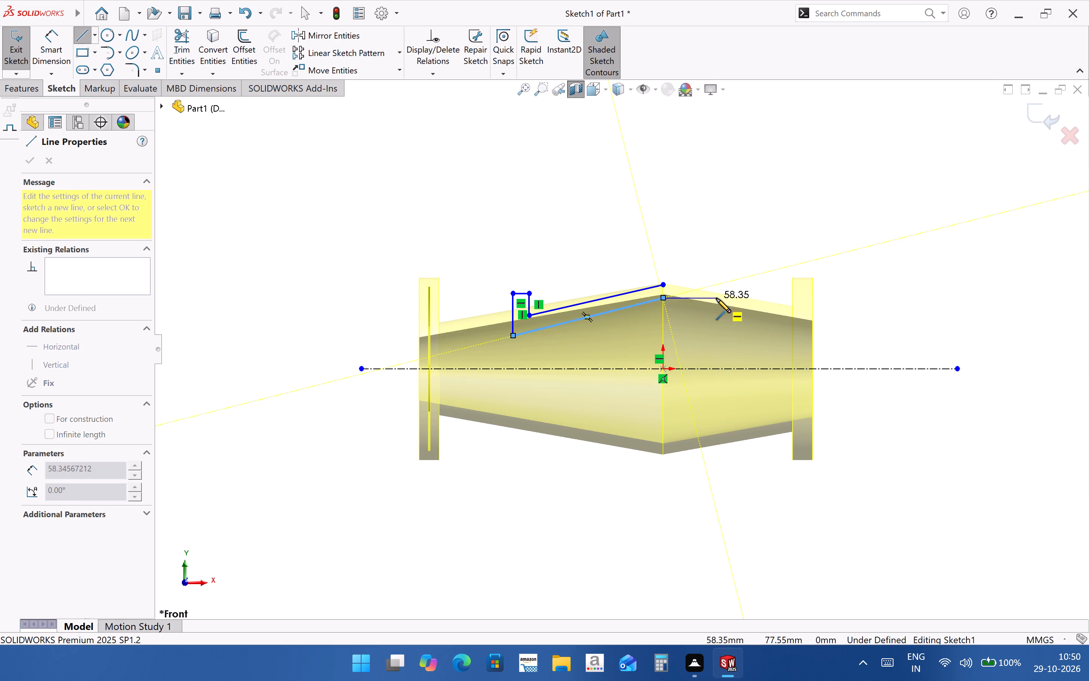
{"action": "key", "text": "Escape"}
Add a parallel relation between the outer and inner sloping wall lines.
{"action": "scroll", "coordinate": [612, 310], "scroll_direction": "down", "scroll_amount": 3}
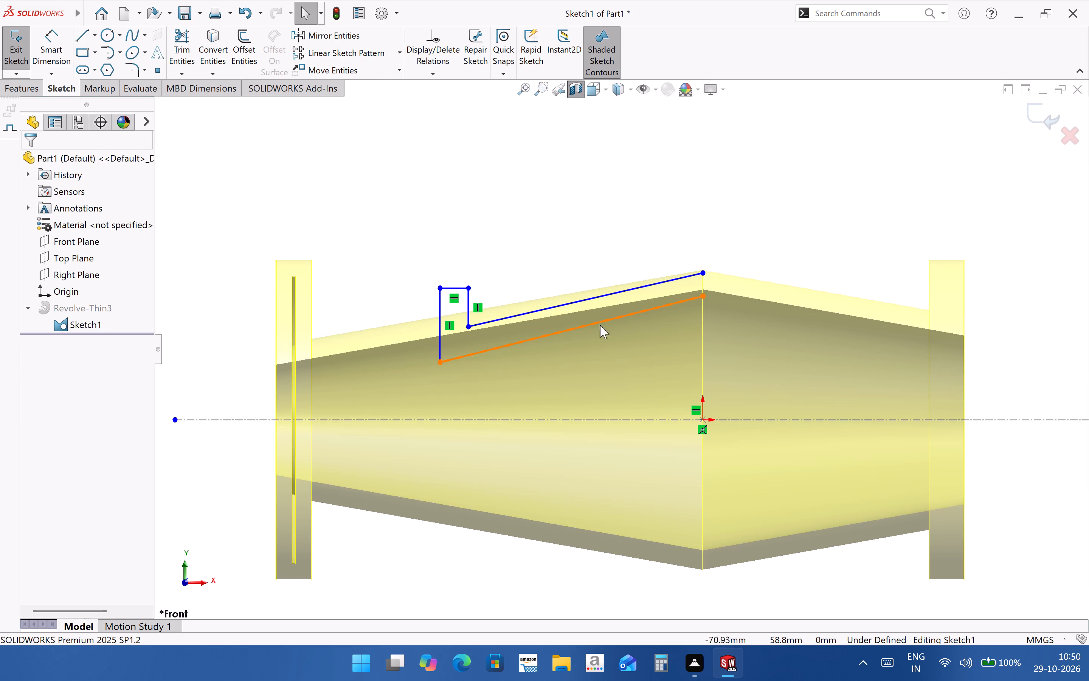
{"action": "left_click", "coordinate": [631, 289], "text": "ctrl"}
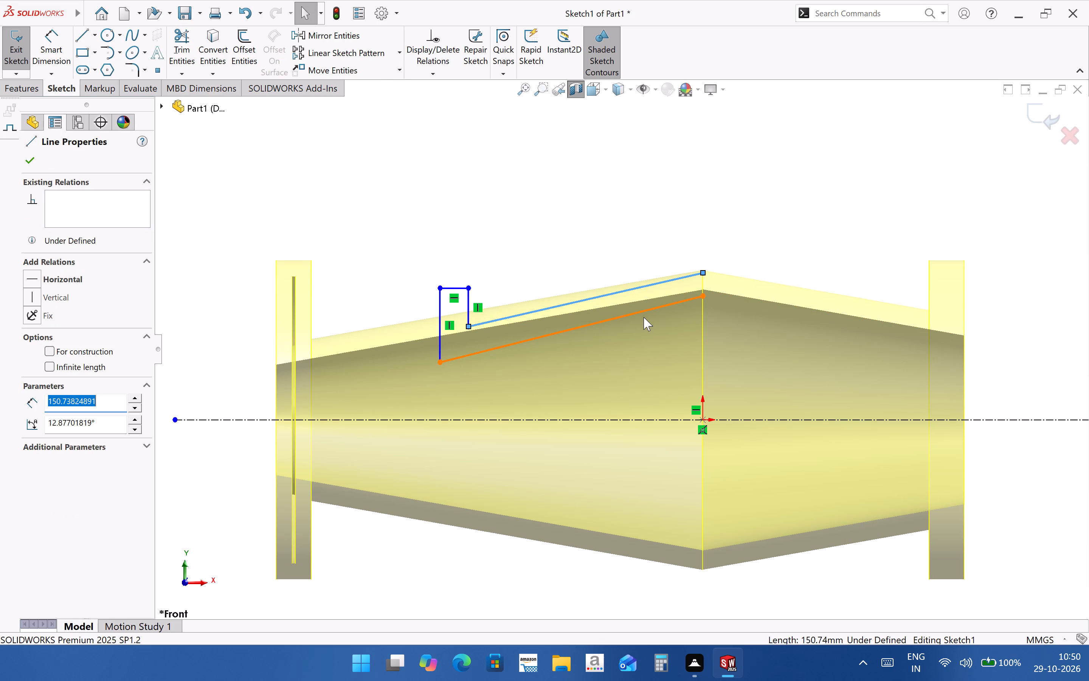
{"action": "left_click", "coordinate": [641, 312], "text": "ctrl"}
{"action": "left_click", "coordinate": [65, 407]}
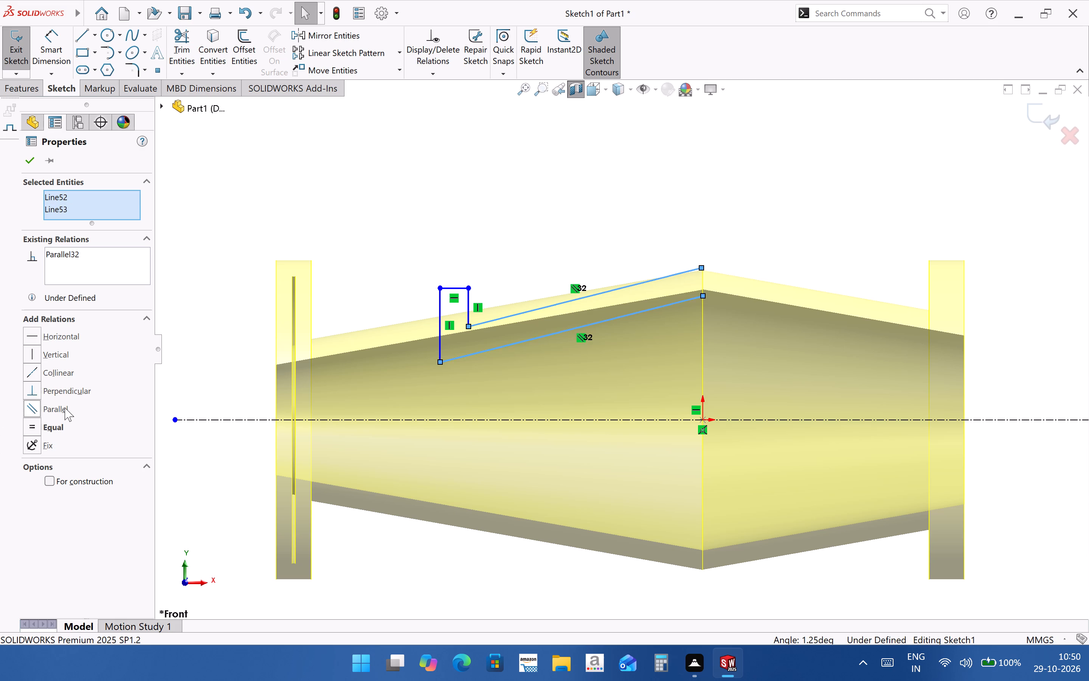
{"action": "left_click", "coordinate": [799, 213]}
{"action": "scroll", "coordinate": [262, 350], "scroll_direction": "up", "scroll_amount": 3}
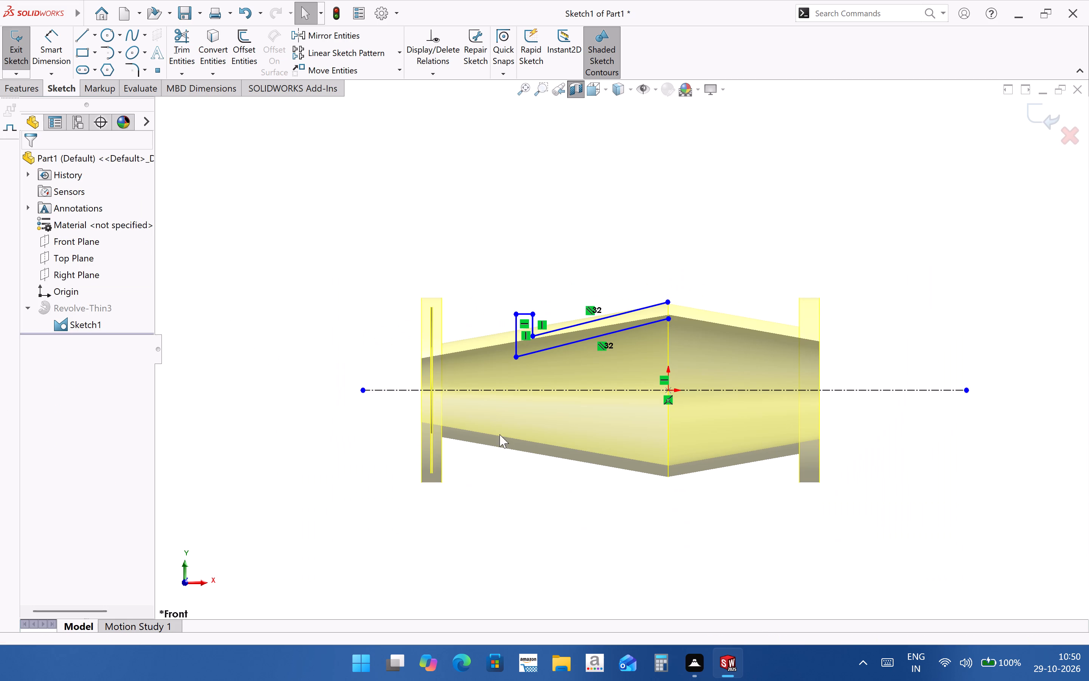
Dimension the flange's top edge 100 mm above the horizontal centerline.
{"action": "scroll", "coordinate": [636, 329], "scroll_direction": "down", "scroll_amount": 2}
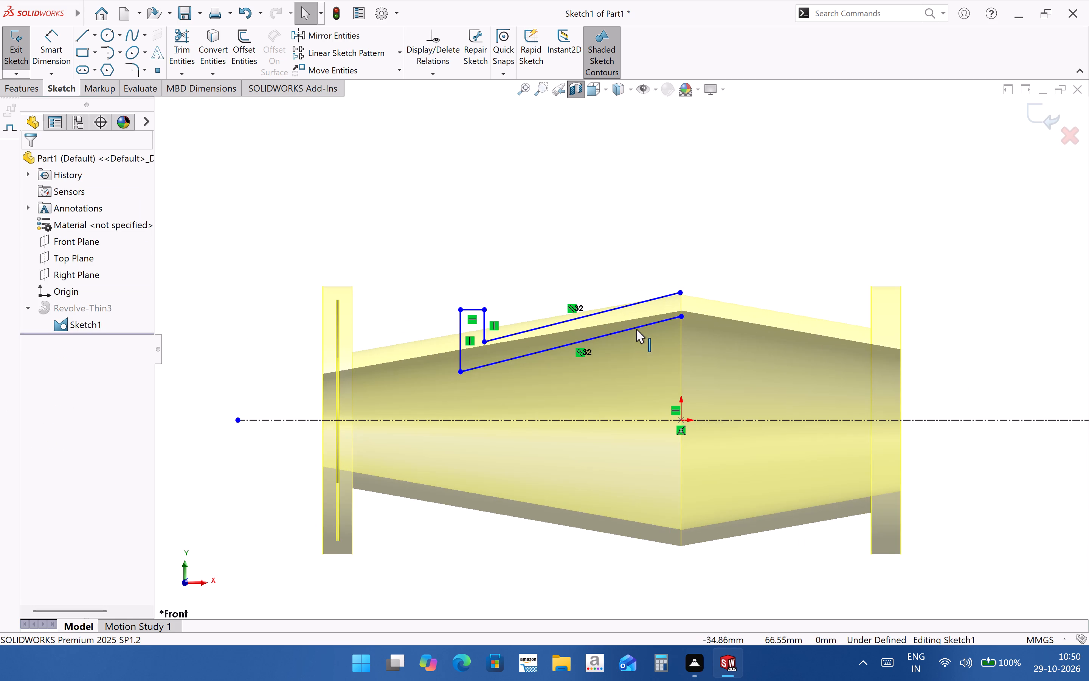
{"action": "scroll", "coordinate": [390, 357], "scroll_direction": "up", "scroll_amount": 2}
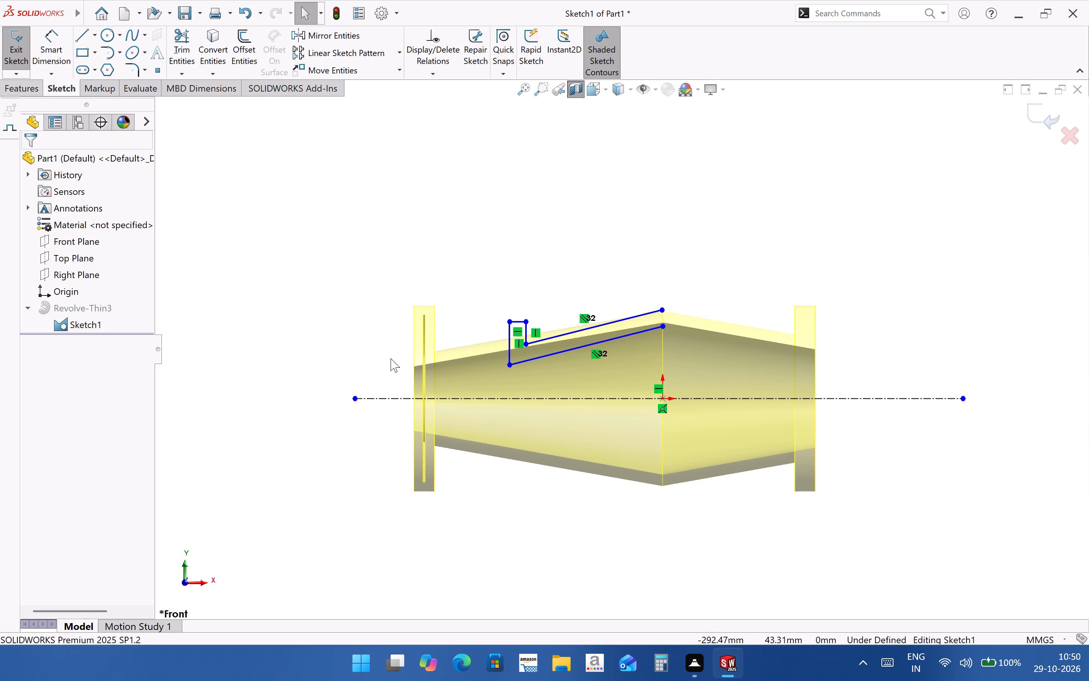
{"action": "left_click", "coordinate": [65, 46]}
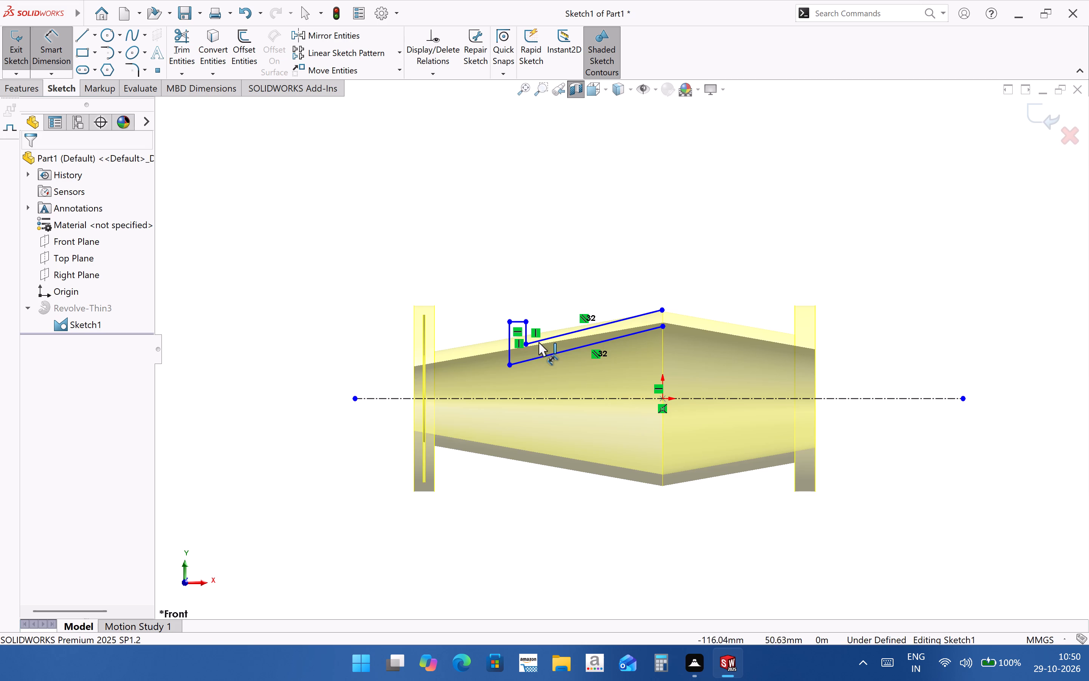
{"action": "scroll", "coordinate": [538, 342], "scroll_direction": "down", "scroll_amount": 2}
{"action": "left_click", "coordinate": [510, 315]}
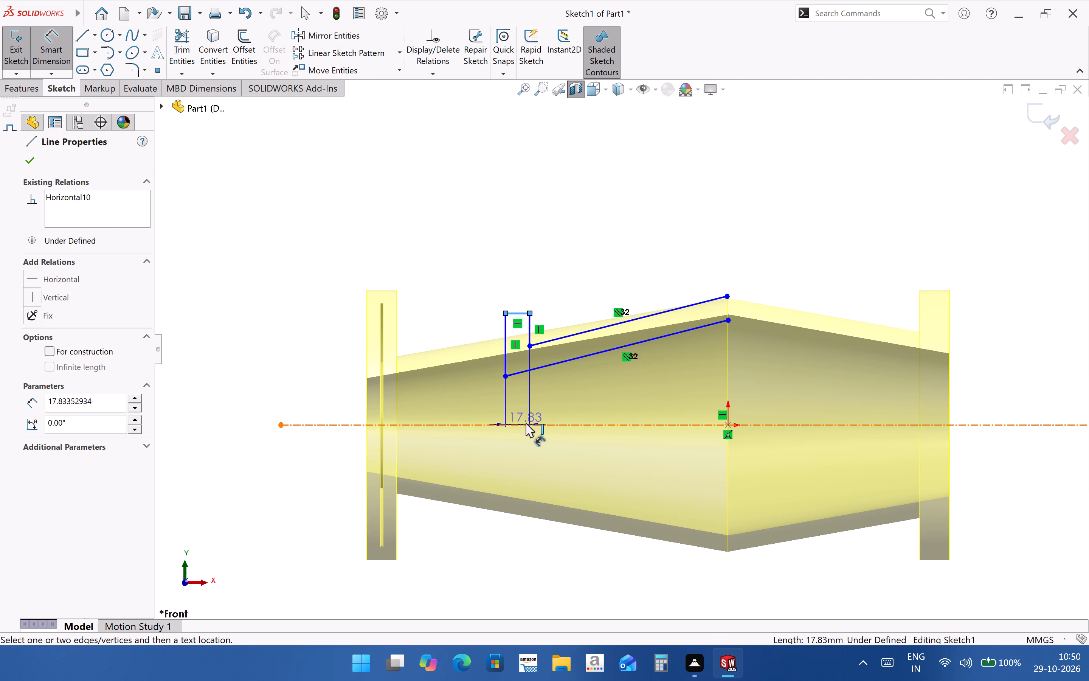
{"action": "left_click", "coordinate": [526, 423], "text": "ctrl"}
{"action": "left_click", "coordinate": [351, 377]}
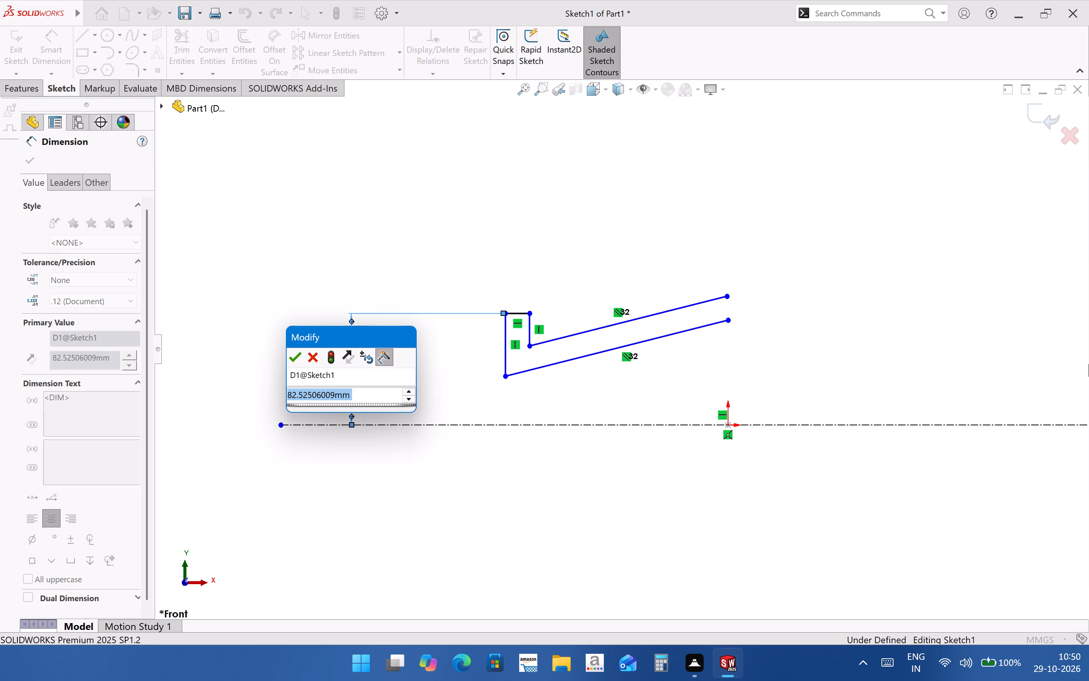
{"action": "key", "text": "3"}
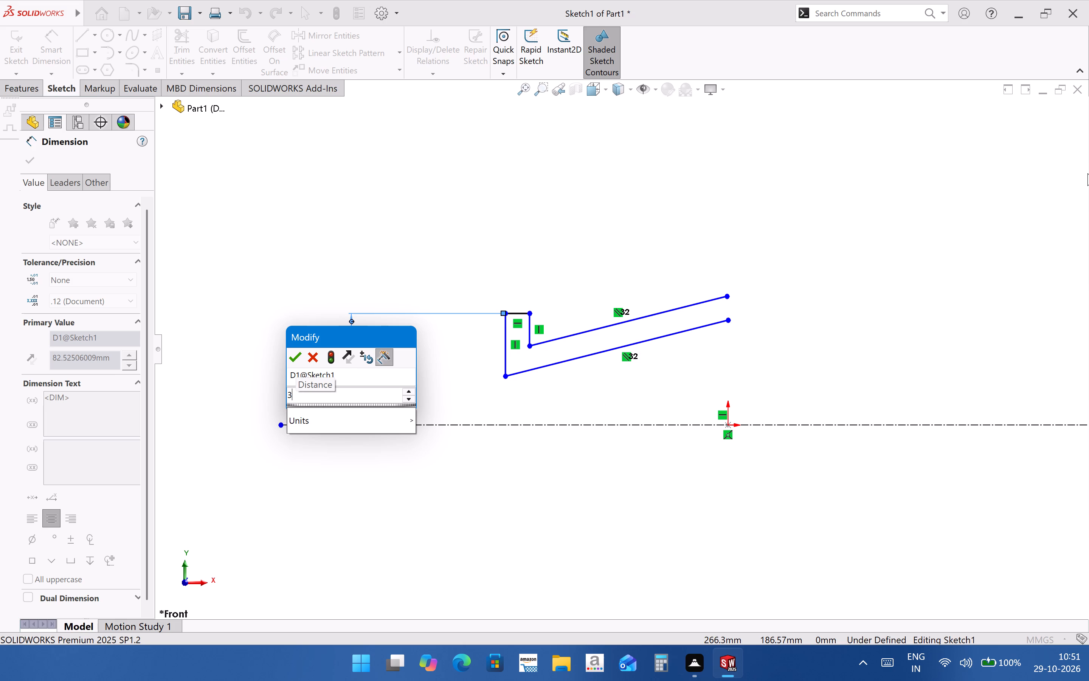
{"action": "key", "text": "BackSpace"}
{"action": "type", "text": "100"}
{"action": "key", "text": "Return"}
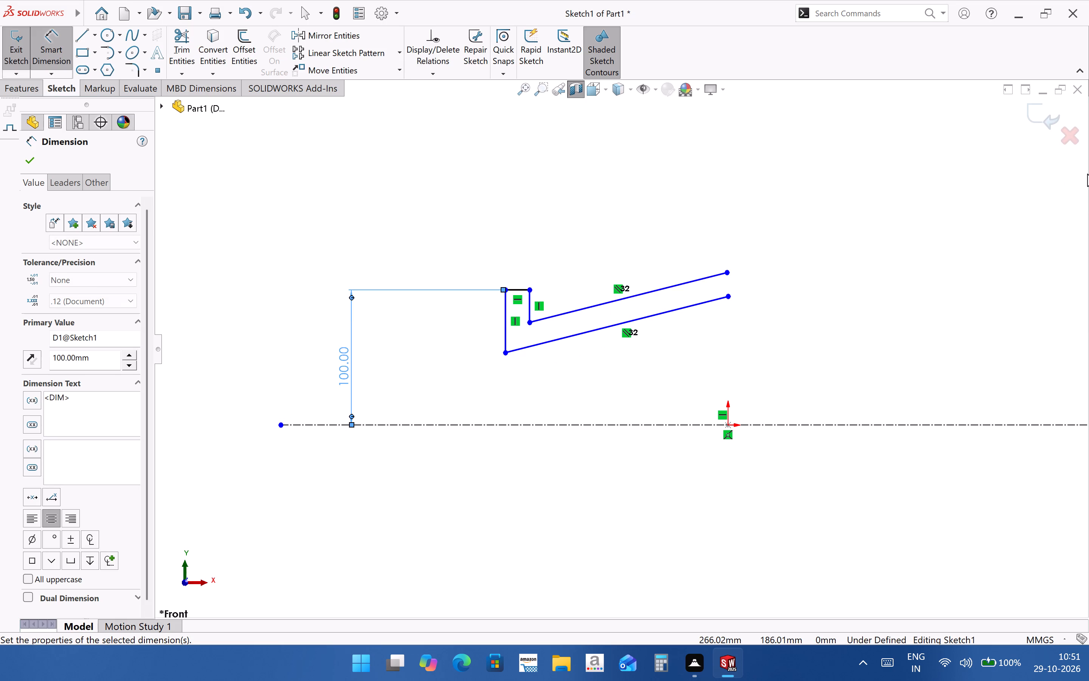
Dimension the flange's top edge to a width of 22 mm.
{"action": "scroll", "coordinate": [364, 400], "scroll_direction": "up", "scroll_amount": 3}
{"action": "scroll", "coordinate": [825, 367], "scroll_direction": "down", "scroll_amount": 1}
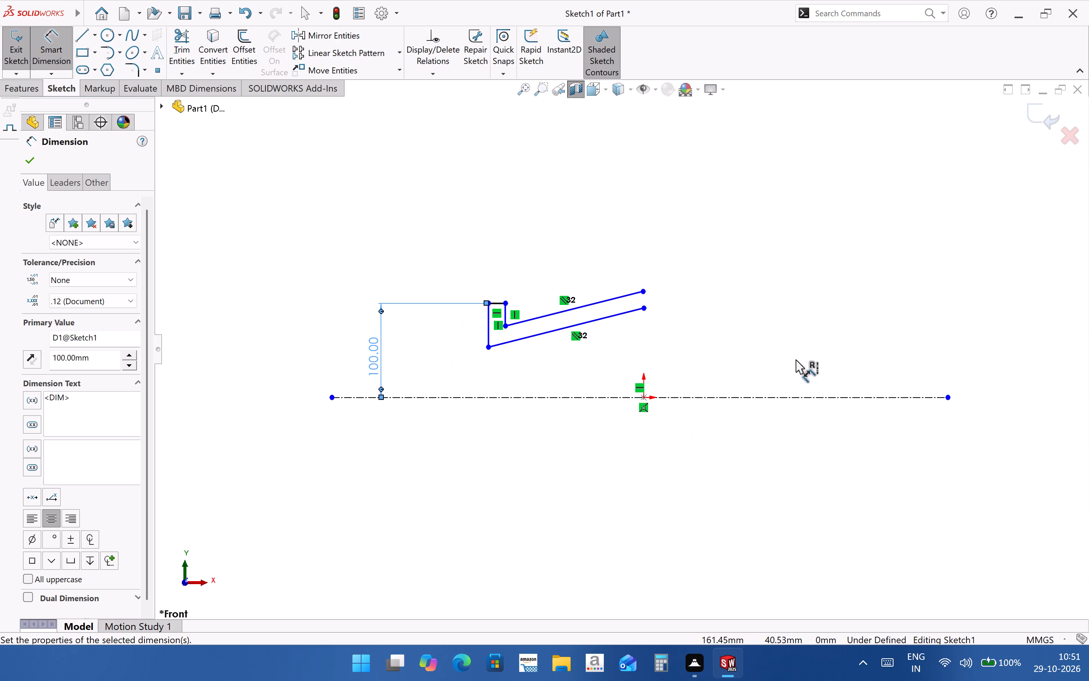
{"action": "scroll", "coordinate": [540, 309], "scroll_direction": "down", "scroll_amount": 2}
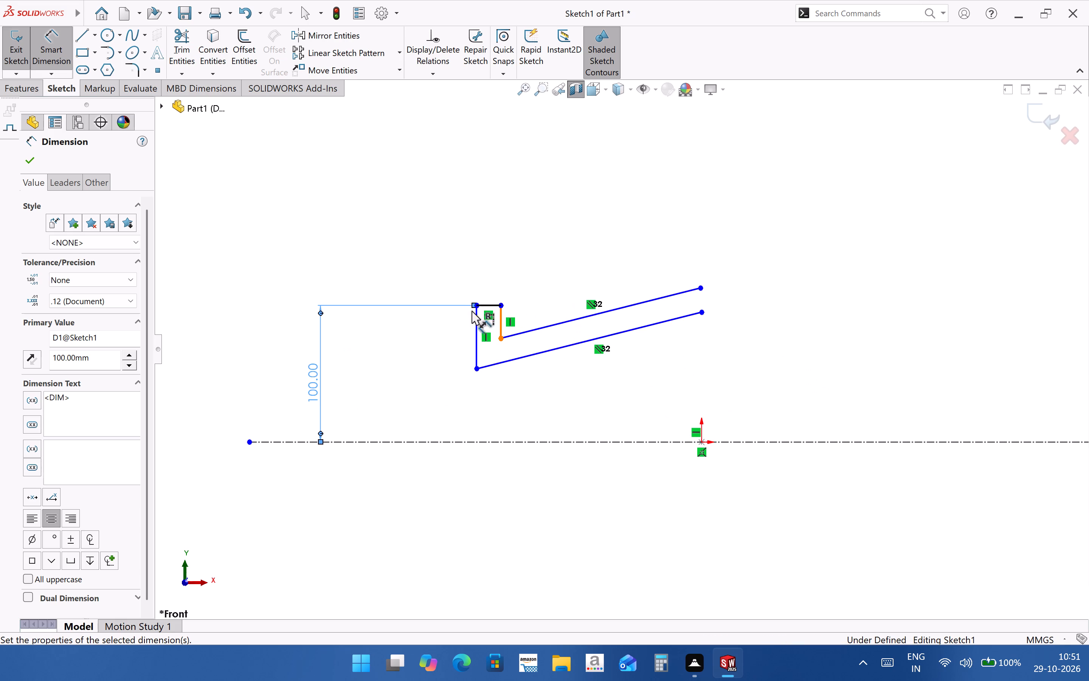
{"action": "left_click", "coordinate": [495, 305]}
{"action": "key", "text": "Escape"}
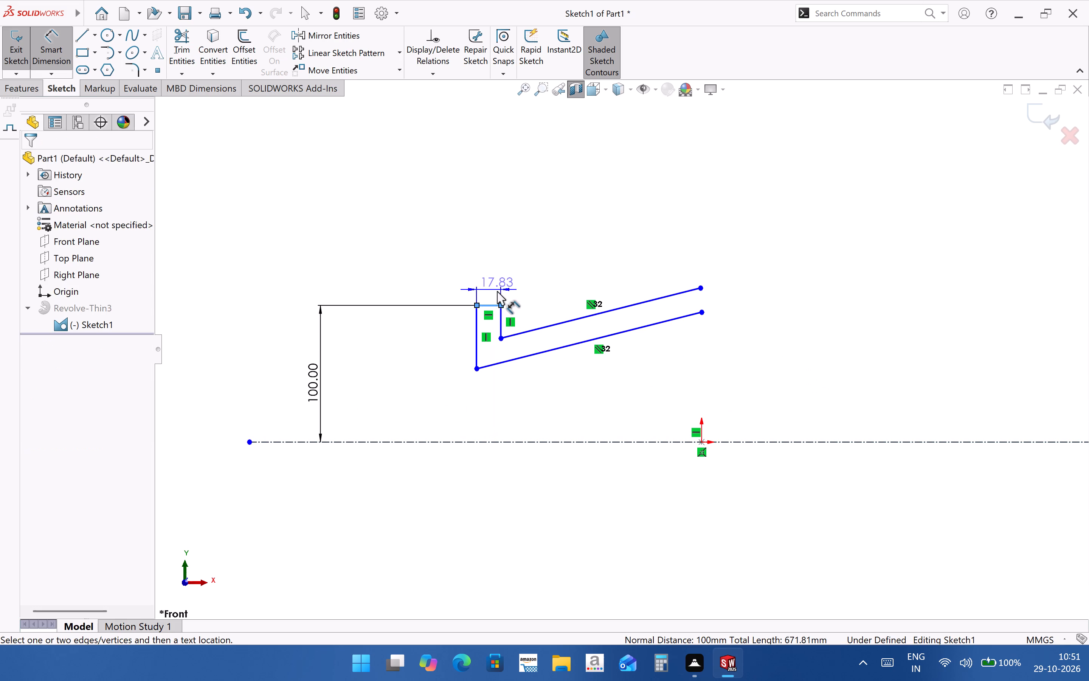
{"action": "left_click", "coordinate": [492, 289]}
{"action": "type", "text": "22"}
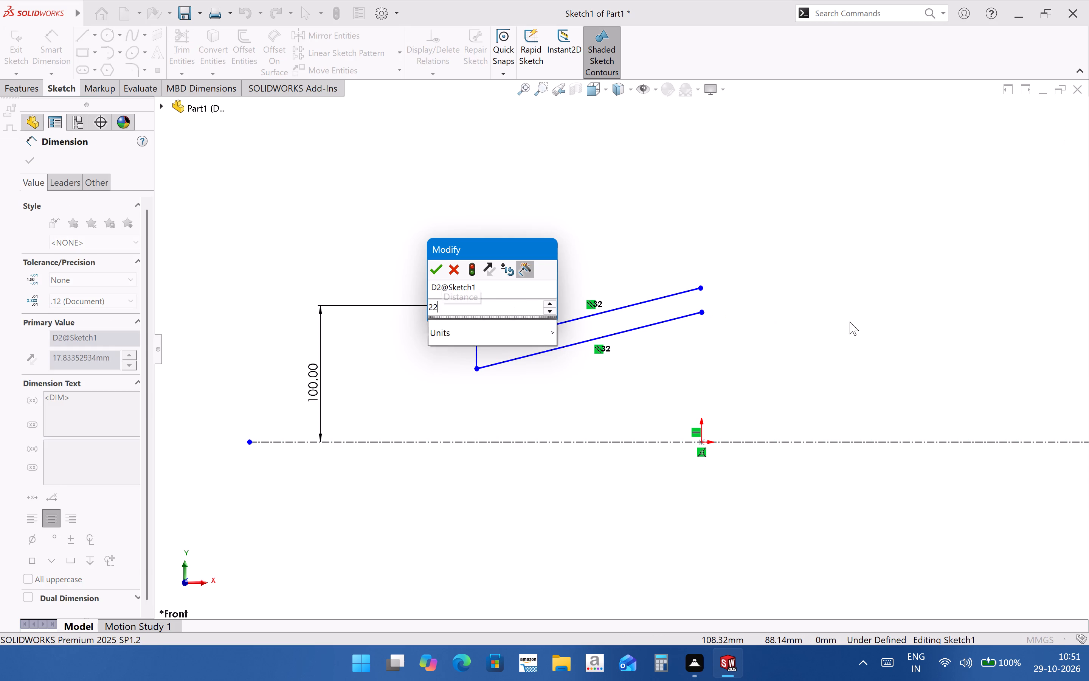
{"action": "key", "text": "Return"}
Dimension the horizontal distance from the flange's outer vertical edge to the origin as 164 mm.
{"action": "scroll", "coordinate": [466, 366], "scroll_direction": "up", "scroll_amount": 3}
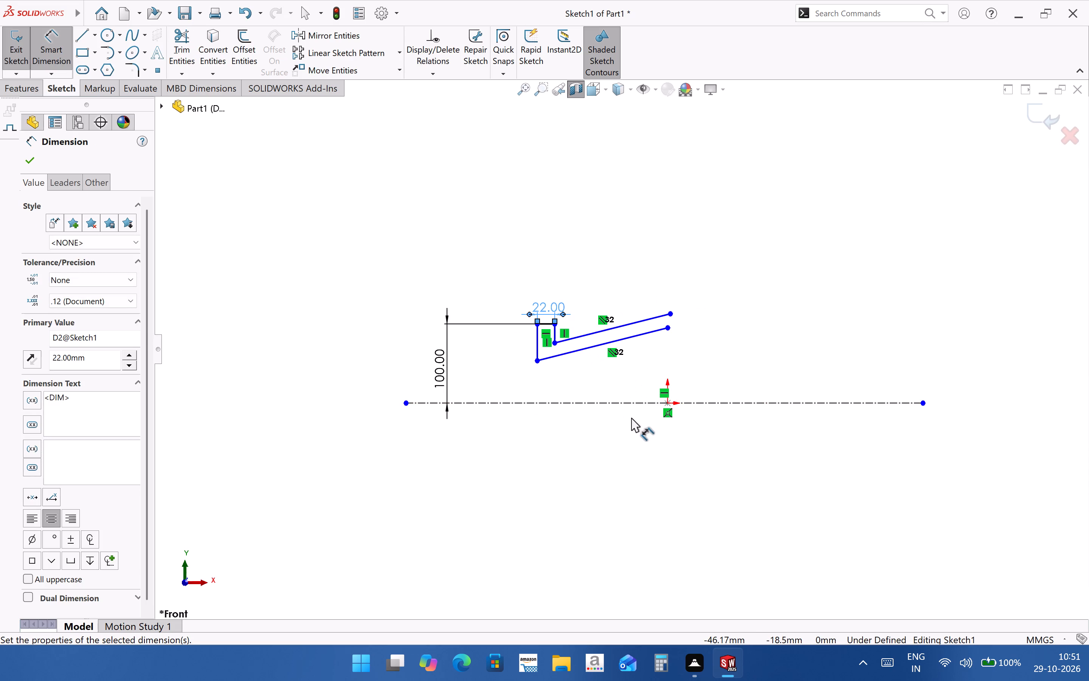
{"action": "left_click", "coordinate": [537, 341]}
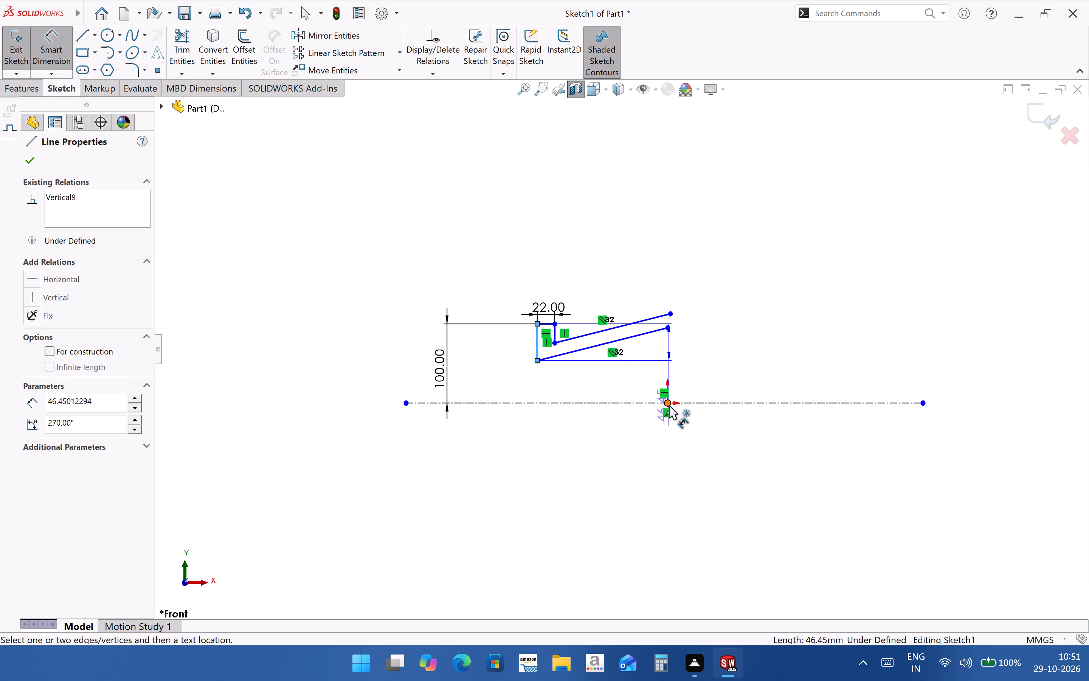
{"action": "left_click", "coordinate": [669, 405]}
{"action": "left_click", "coordinate": [627, 452]}
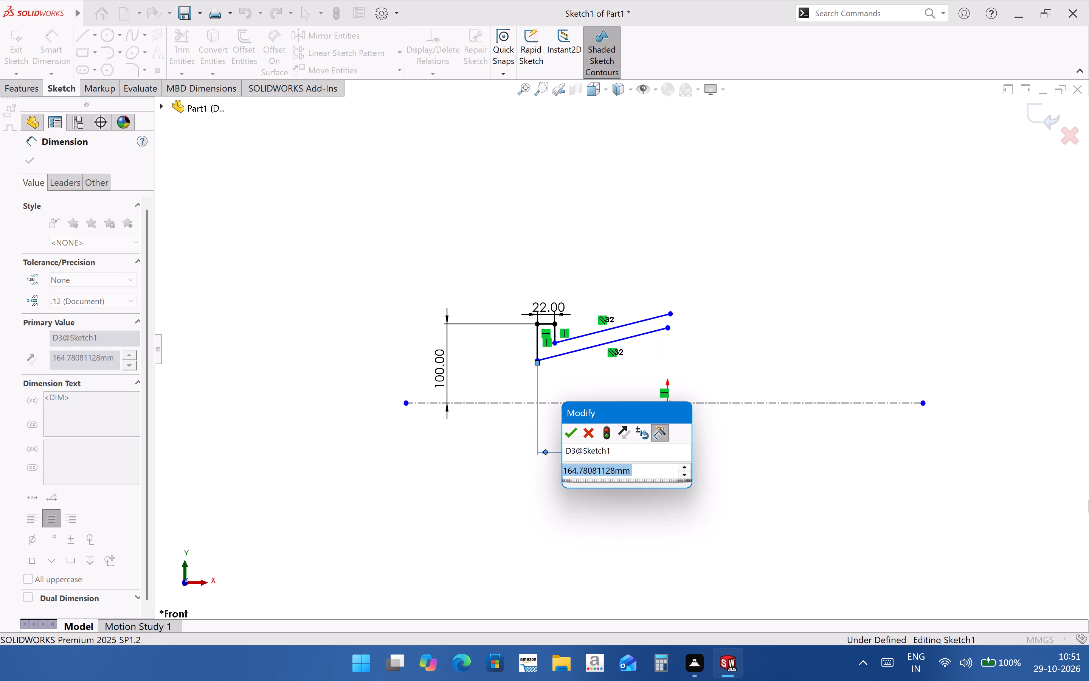
{"action": "key", "text": "1"}
{"action": "type", "text": "64"}
{"action": "key", "text": "Return"}
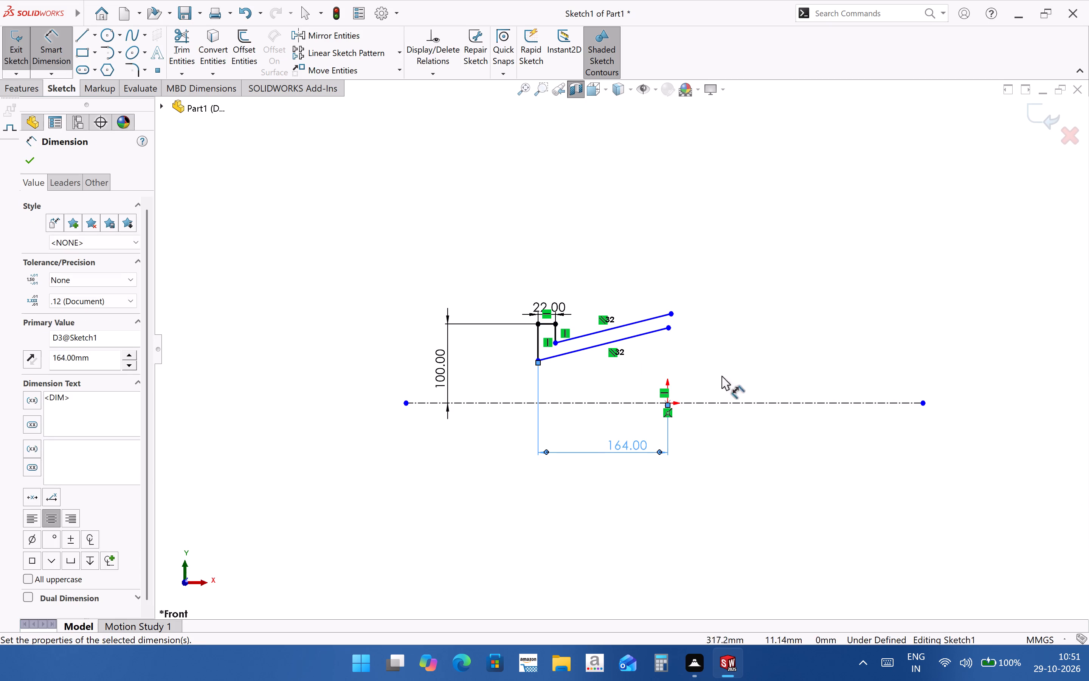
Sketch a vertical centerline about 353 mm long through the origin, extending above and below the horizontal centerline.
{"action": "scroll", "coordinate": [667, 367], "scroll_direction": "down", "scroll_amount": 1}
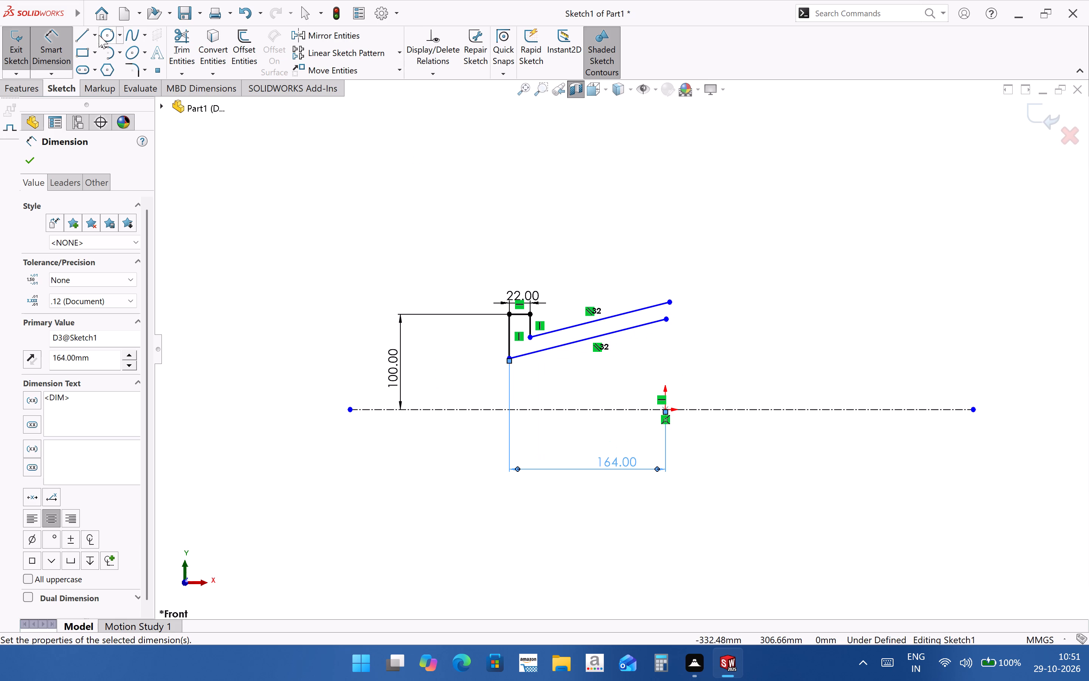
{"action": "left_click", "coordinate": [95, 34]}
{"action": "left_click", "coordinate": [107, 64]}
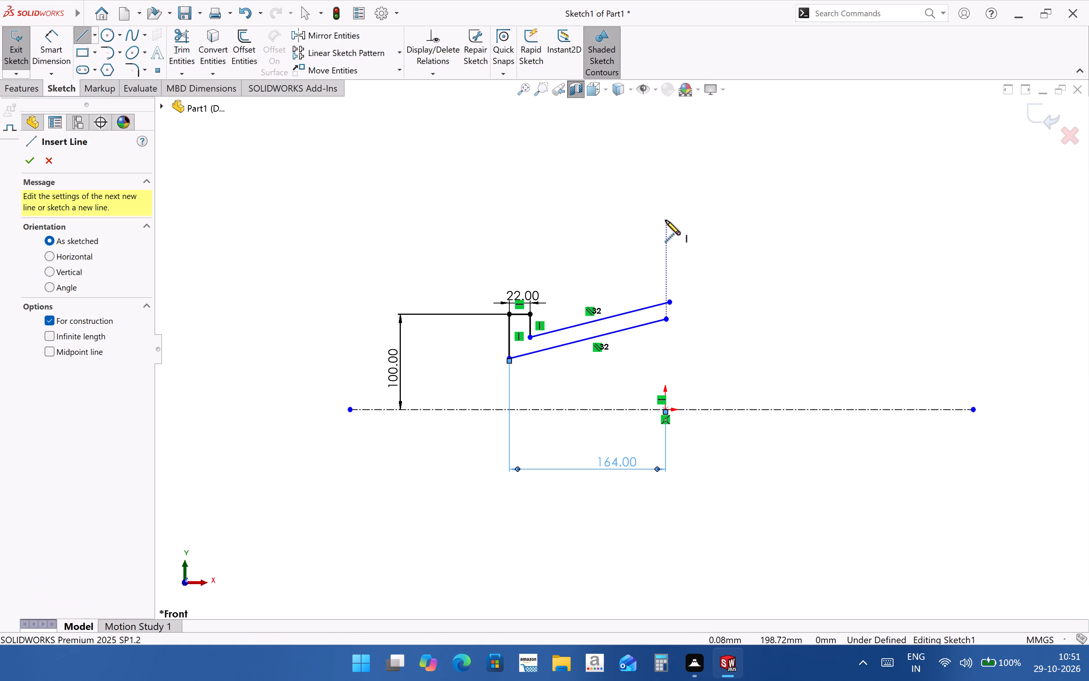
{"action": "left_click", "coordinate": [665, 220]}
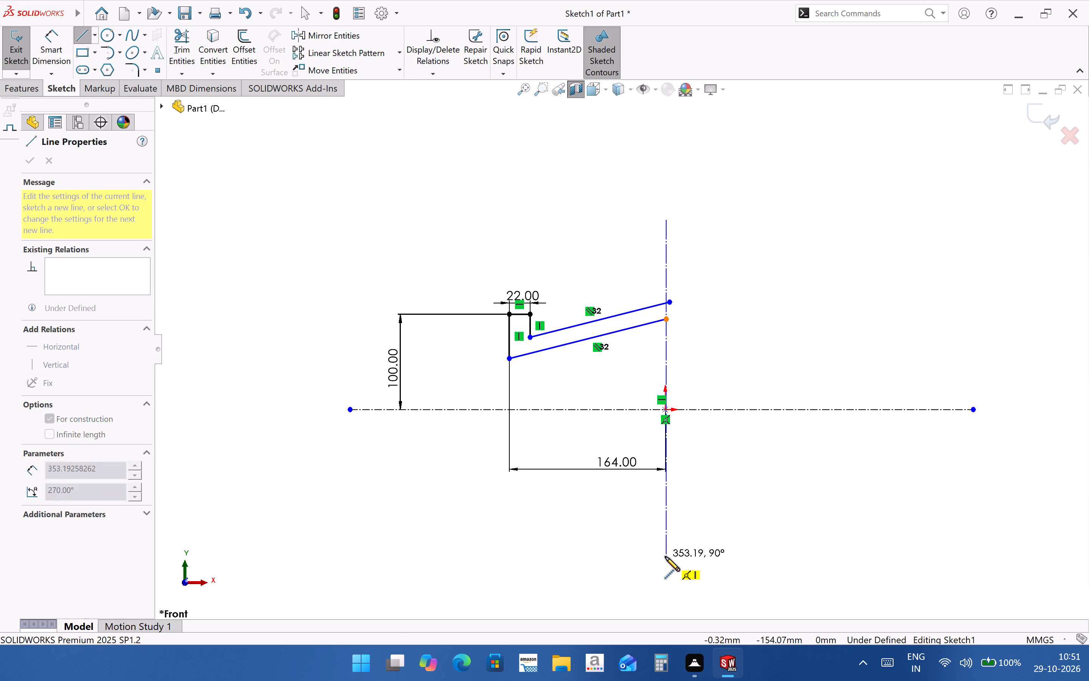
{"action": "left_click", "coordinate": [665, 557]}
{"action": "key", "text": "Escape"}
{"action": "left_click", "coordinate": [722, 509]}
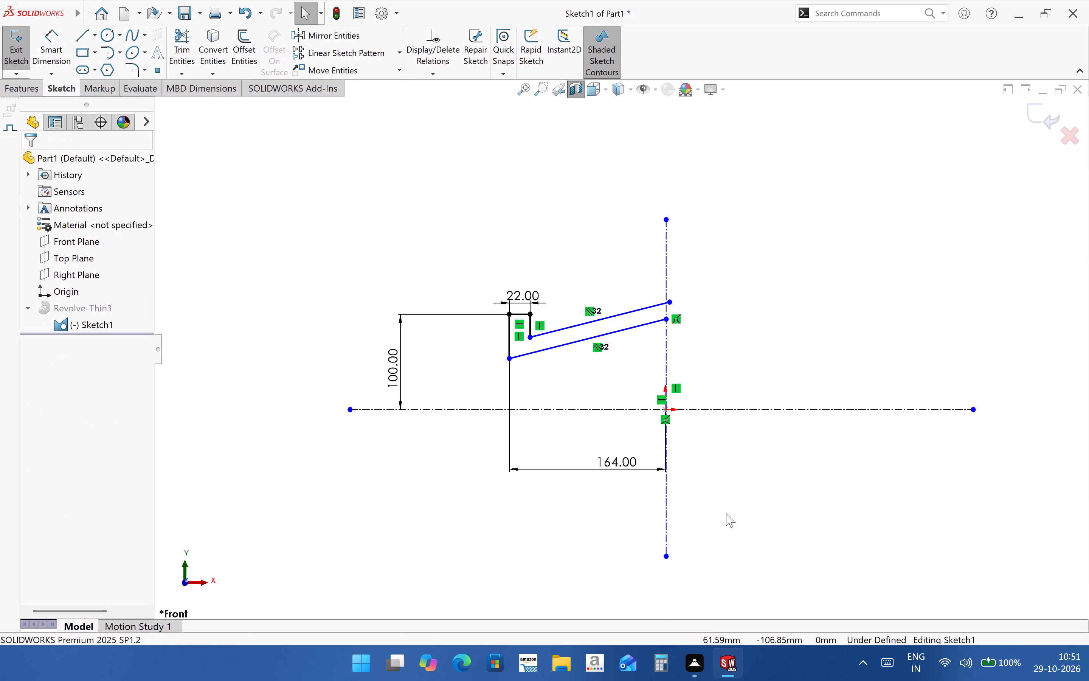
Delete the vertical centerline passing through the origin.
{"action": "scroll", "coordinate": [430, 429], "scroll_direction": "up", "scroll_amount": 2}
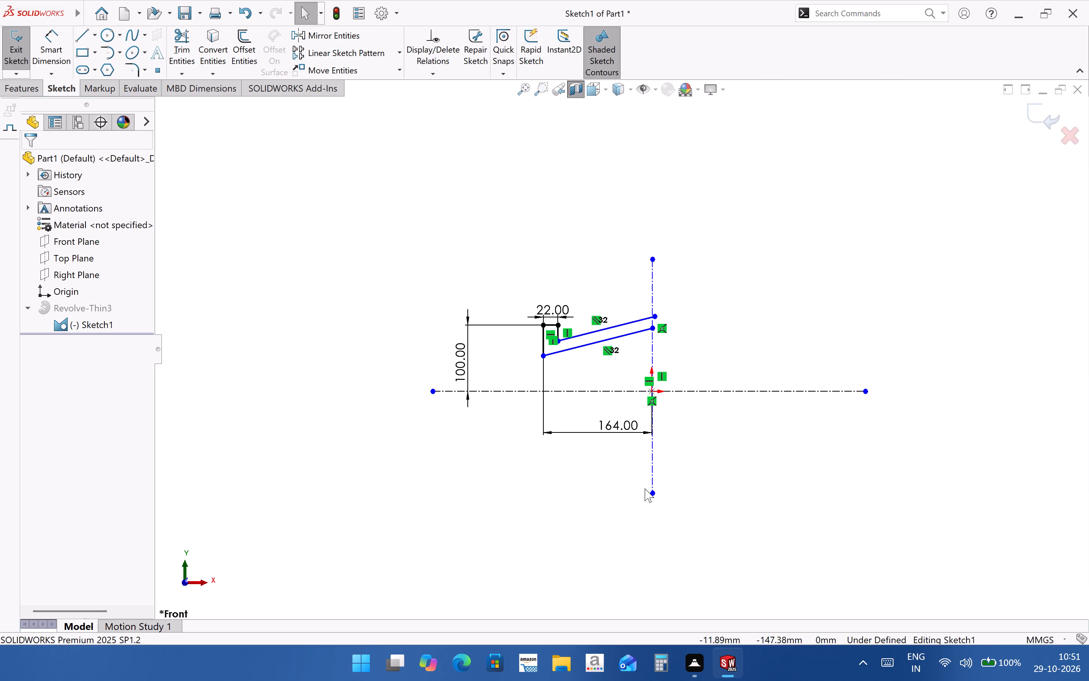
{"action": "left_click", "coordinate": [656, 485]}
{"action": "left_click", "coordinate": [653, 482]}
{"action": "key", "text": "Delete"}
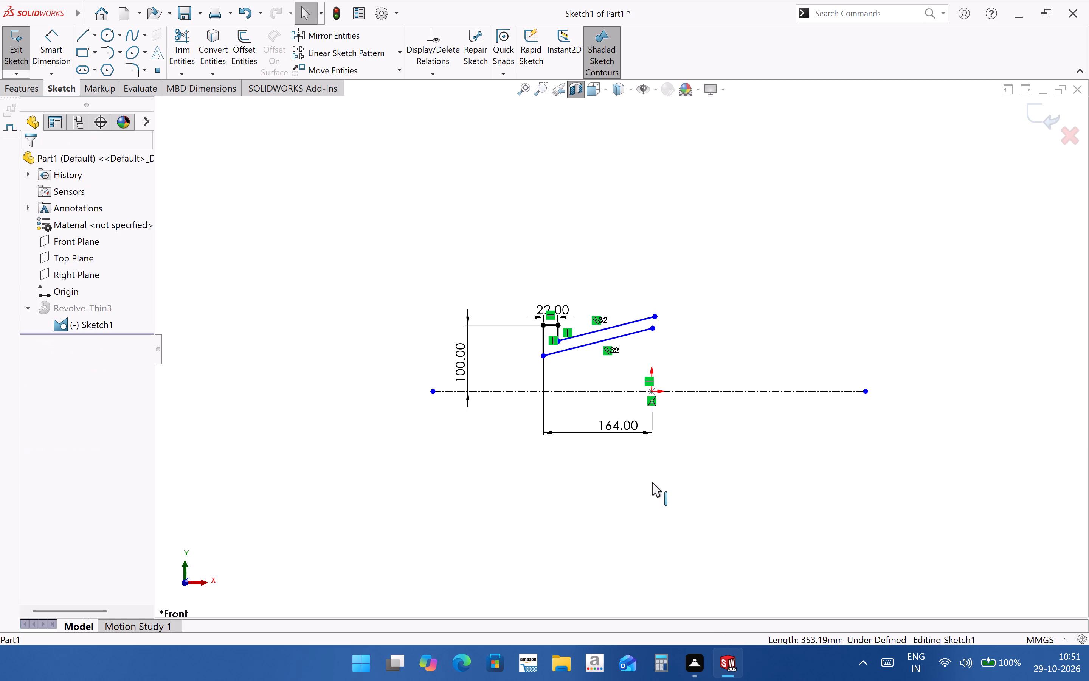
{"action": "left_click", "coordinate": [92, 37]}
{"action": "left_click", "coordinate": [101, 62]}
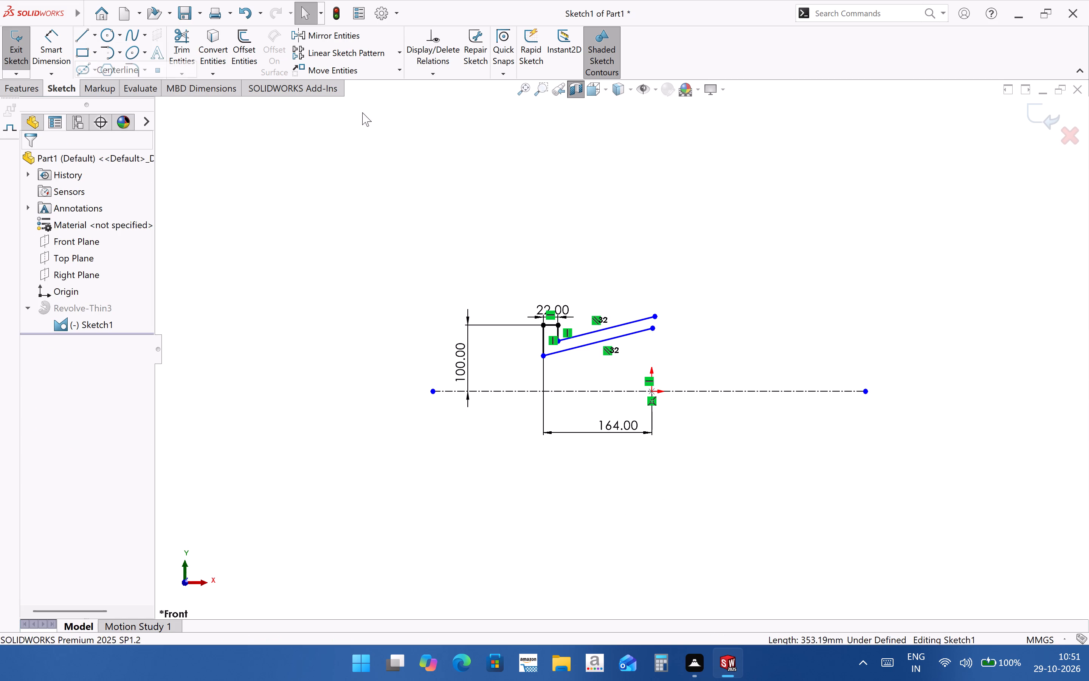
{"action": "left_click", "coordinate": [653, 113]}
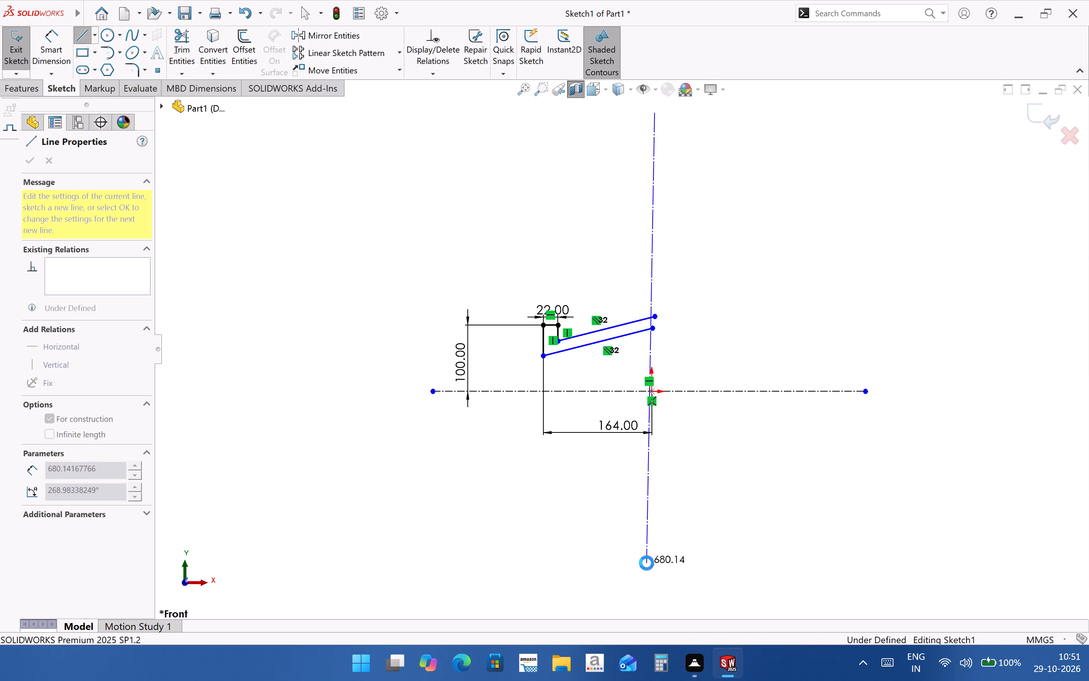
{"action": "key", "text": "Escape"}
Sketch a vertical centerline about 241 mm upward from the origin and stretch its upper endpoint farther up.
{"action": "left_click", "coordinate": [94, 41]}
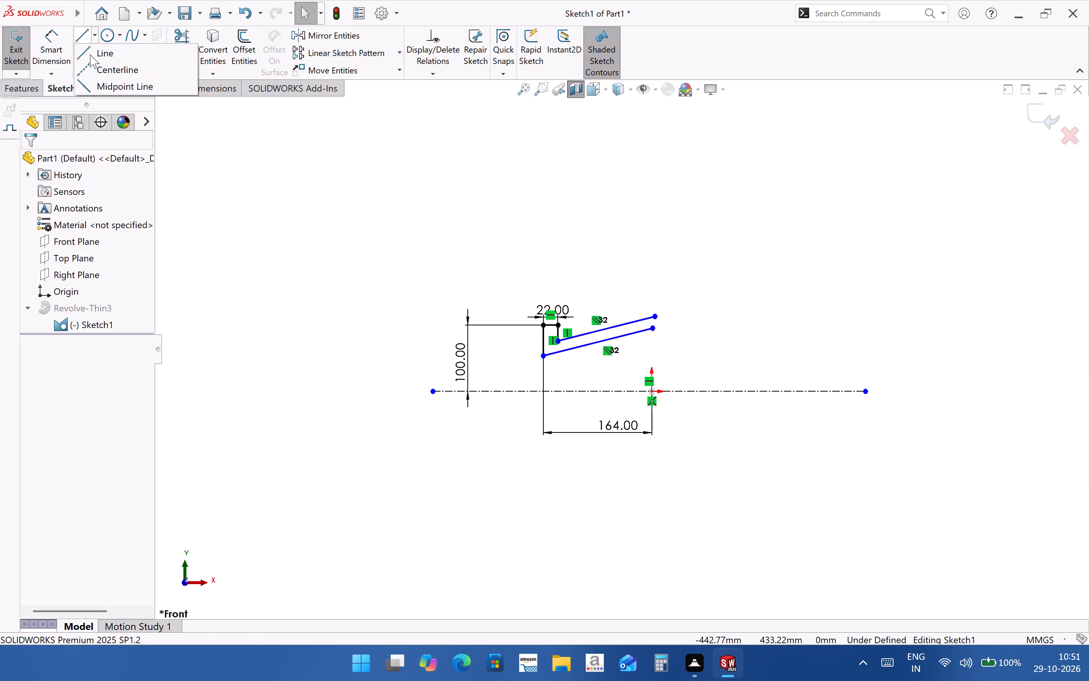
{"action": "left_click", "coordinate": [95, 69]}
{"action": "left_click", "coordinate": [652, 390]}
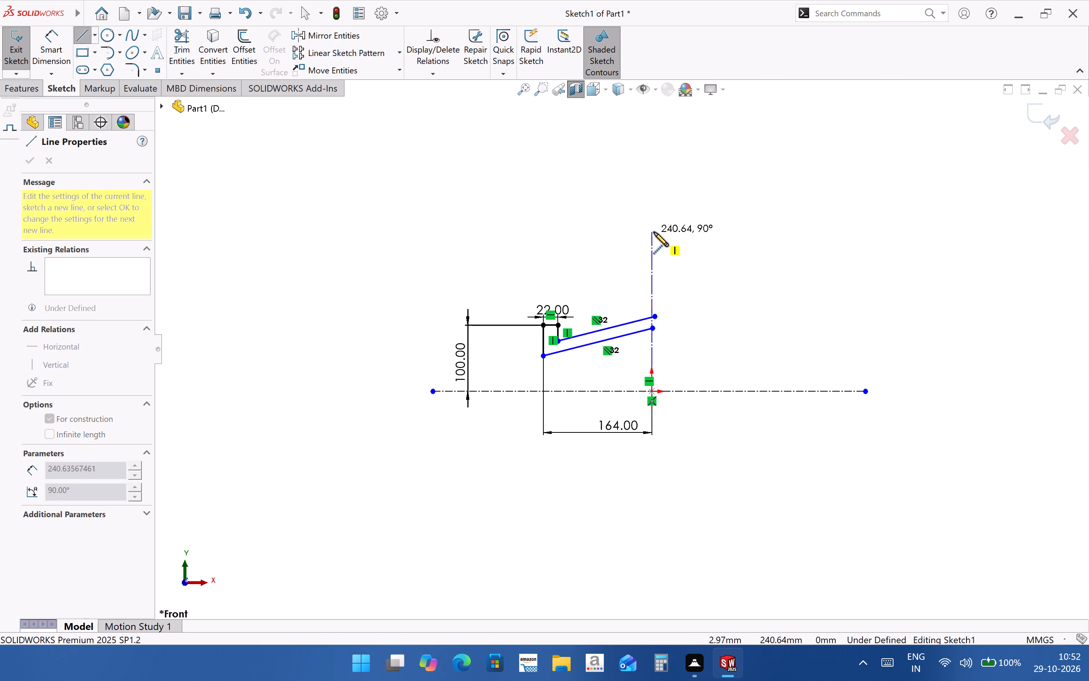
{"action": "left_click", "coordinate": [652, 230]}
{"action": "key", "text": "Escape"}
{"action": "left_click_drag", "start_coordinate": [652, 229], "coordinate": [654, 150]}
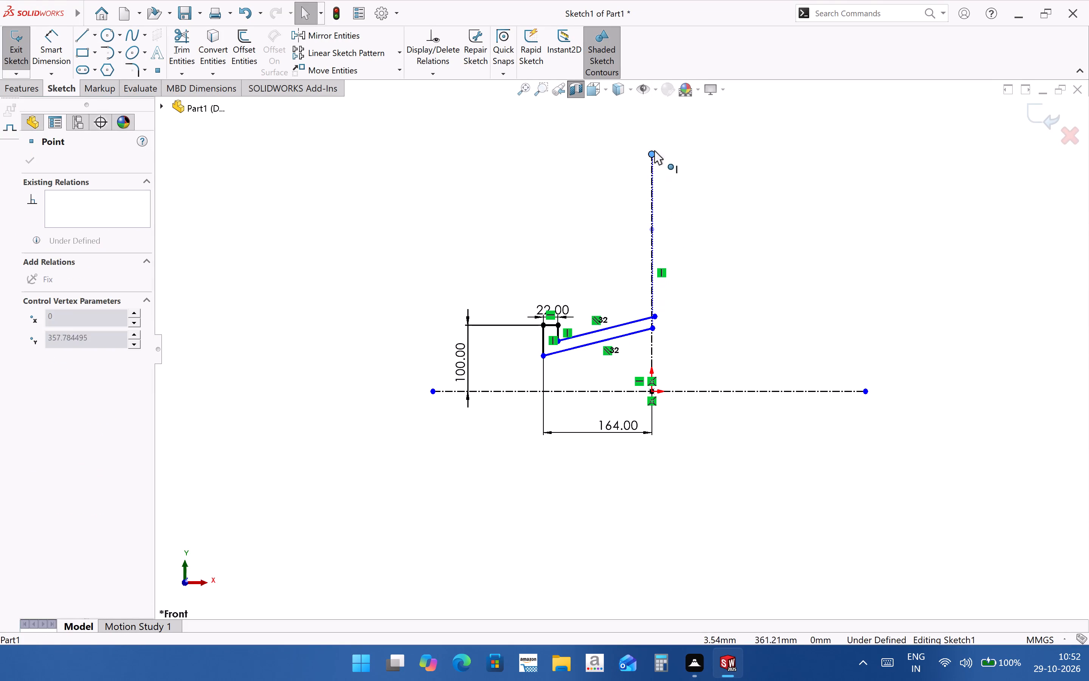
{"action": "left_click_drag", "start_coordinate": [654, 150], "coordinate": [656, 115]}
{"action": "left_click", "coordinate": [656, 115]}
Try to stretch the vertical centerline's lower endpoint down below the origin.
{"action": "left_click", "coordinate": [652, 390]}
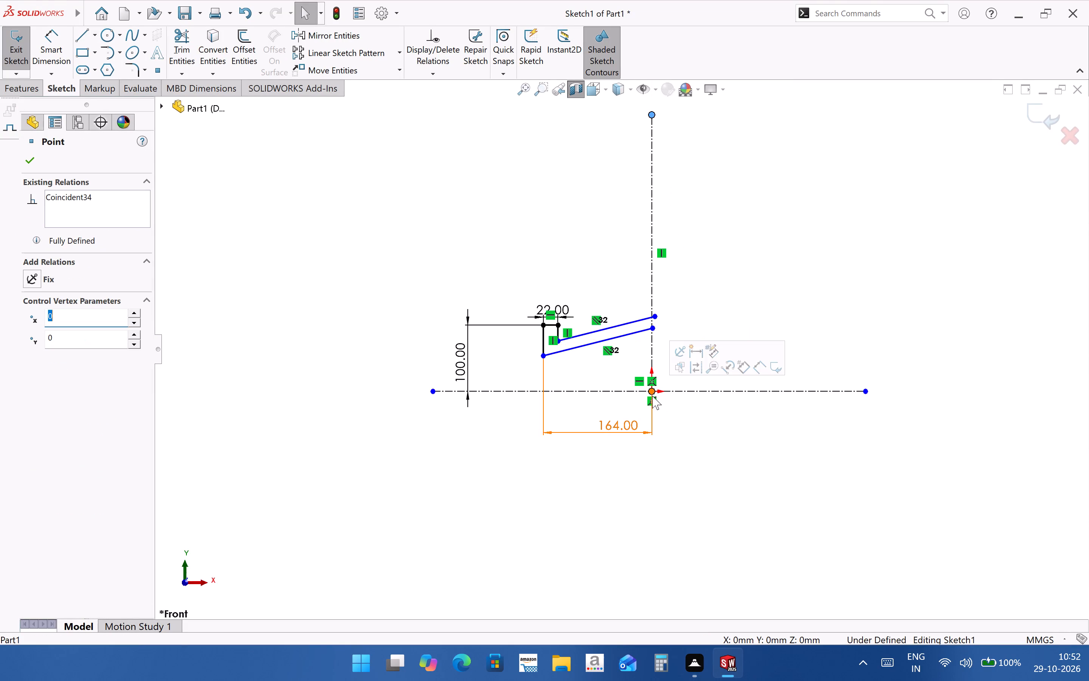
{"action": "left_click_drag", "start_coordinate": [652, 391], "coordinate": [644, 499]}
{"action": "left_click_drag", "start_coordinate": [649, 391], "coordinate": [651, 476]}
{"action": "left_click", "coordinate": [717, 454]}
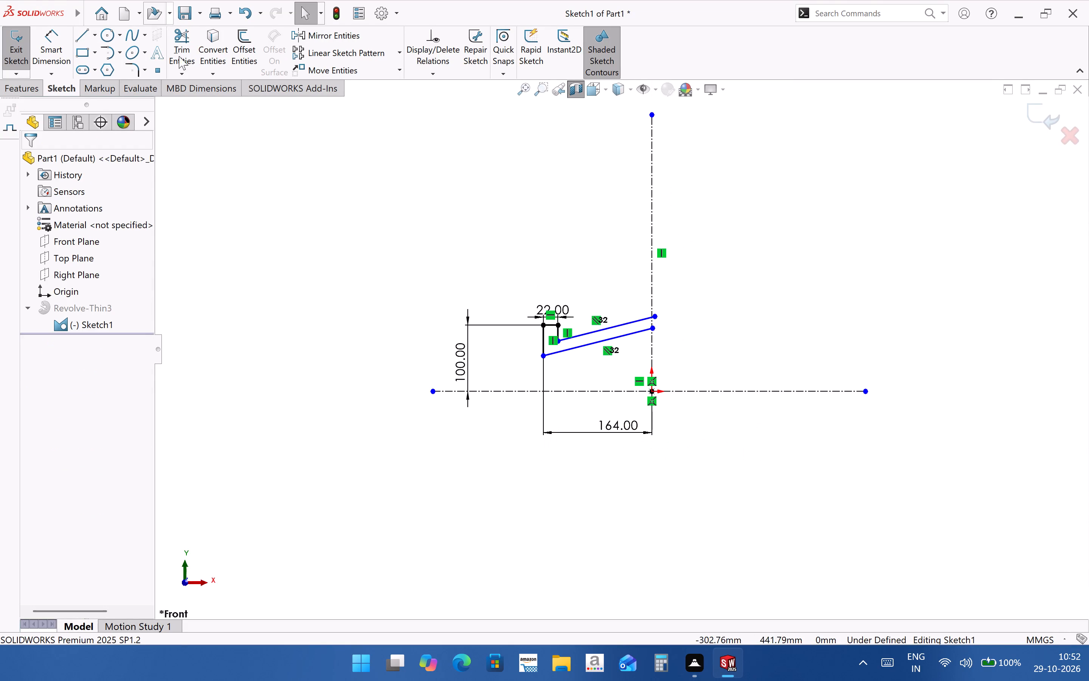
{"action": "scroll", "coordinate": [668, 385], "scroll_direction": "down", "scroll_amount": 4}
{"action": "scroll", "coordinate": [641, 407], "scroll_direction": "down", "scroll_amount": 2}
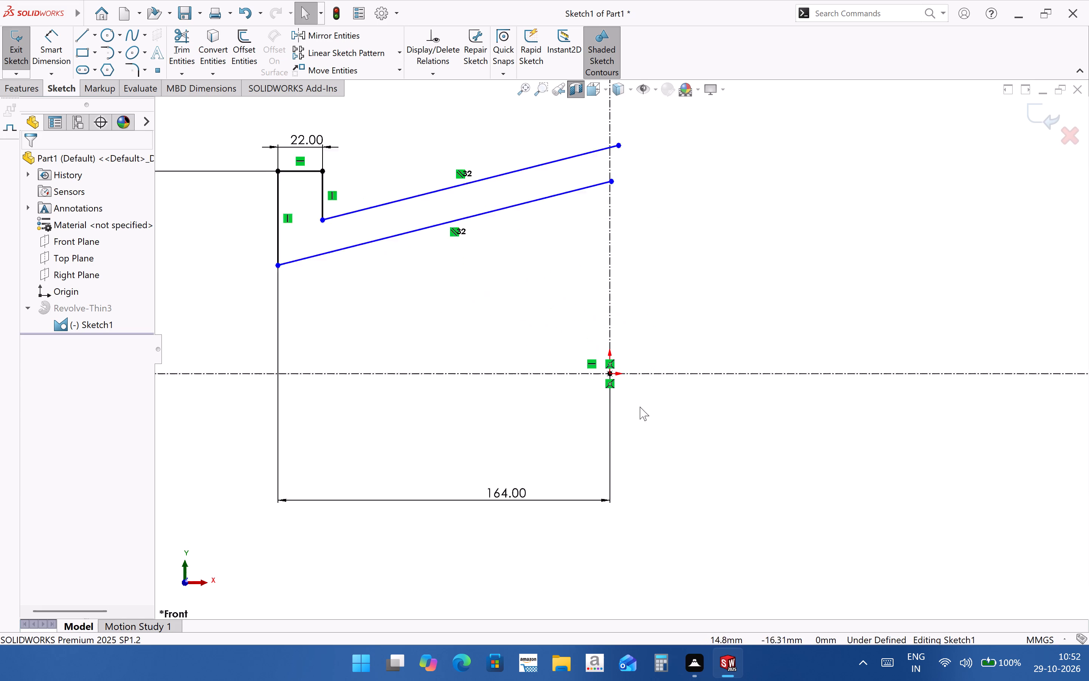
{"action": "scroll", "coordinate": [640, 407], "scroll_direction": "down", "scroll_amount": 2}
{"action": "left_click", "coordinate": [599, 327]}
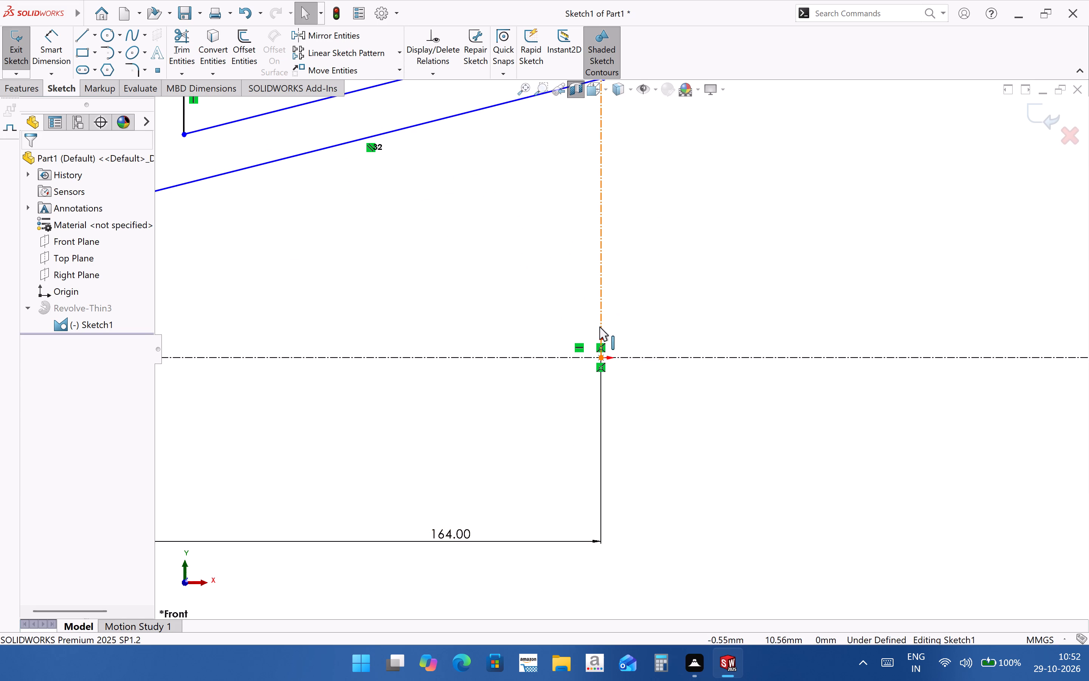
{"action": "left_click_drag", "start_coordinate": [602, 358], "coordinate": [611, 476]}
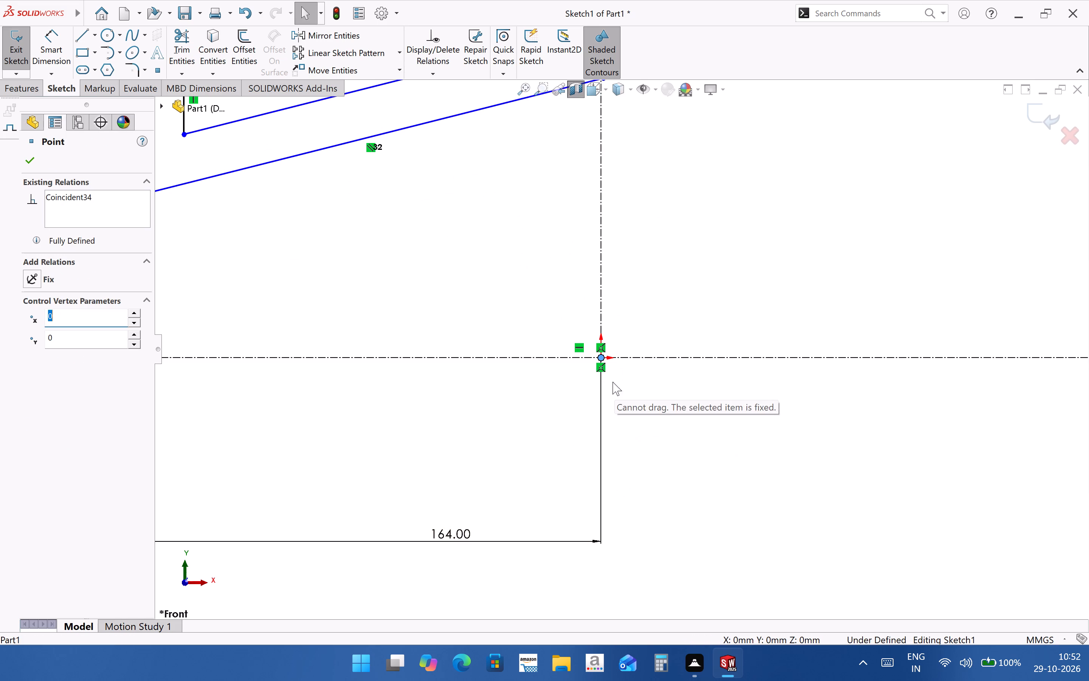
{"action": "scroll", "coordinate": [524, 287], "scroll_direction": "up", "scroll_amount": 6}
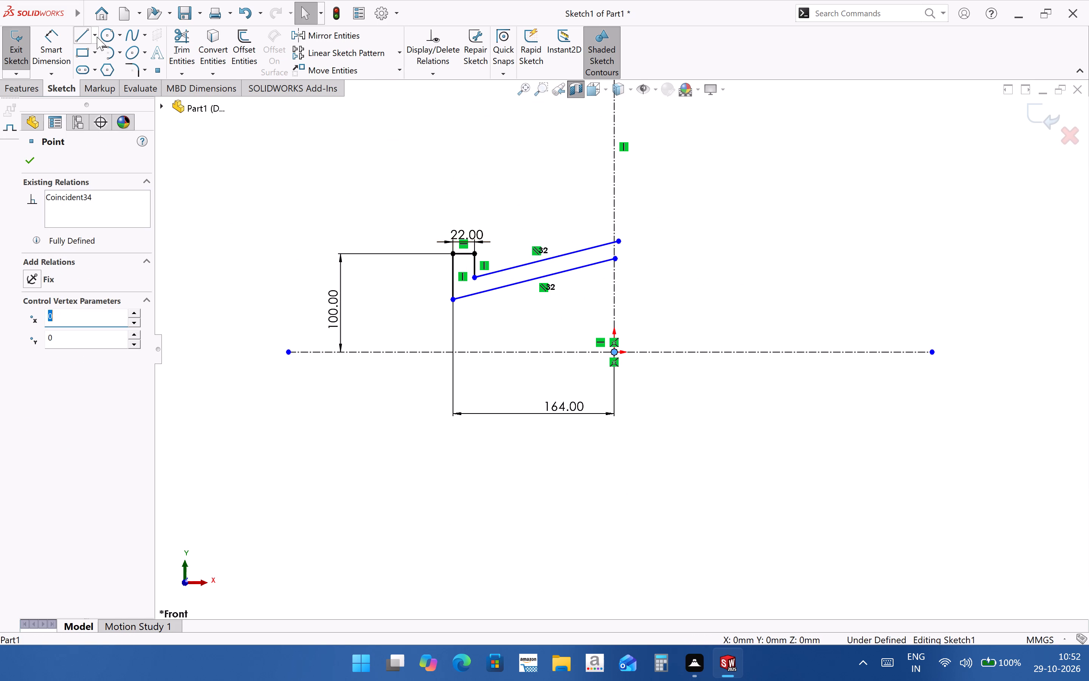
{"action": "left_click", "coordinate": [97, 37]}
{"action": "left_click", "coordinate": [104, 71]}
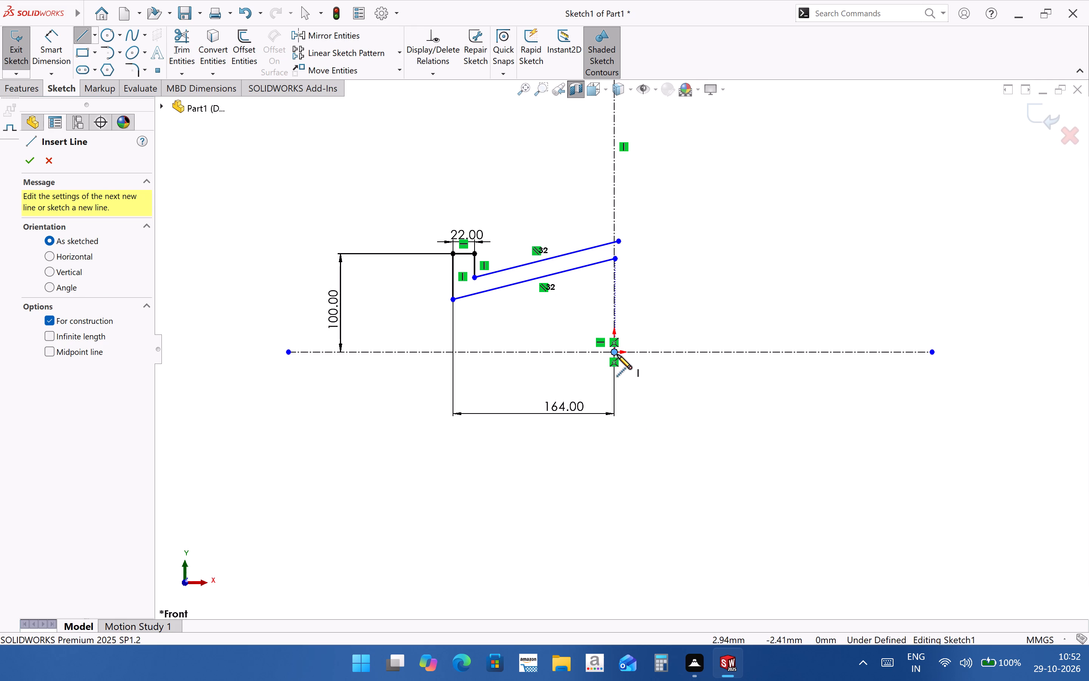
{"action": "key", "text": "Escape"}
Delete the coincident relation between the horizontal centerline and the origin.
{"action": "left_click", "coordinate": [617, 365]}
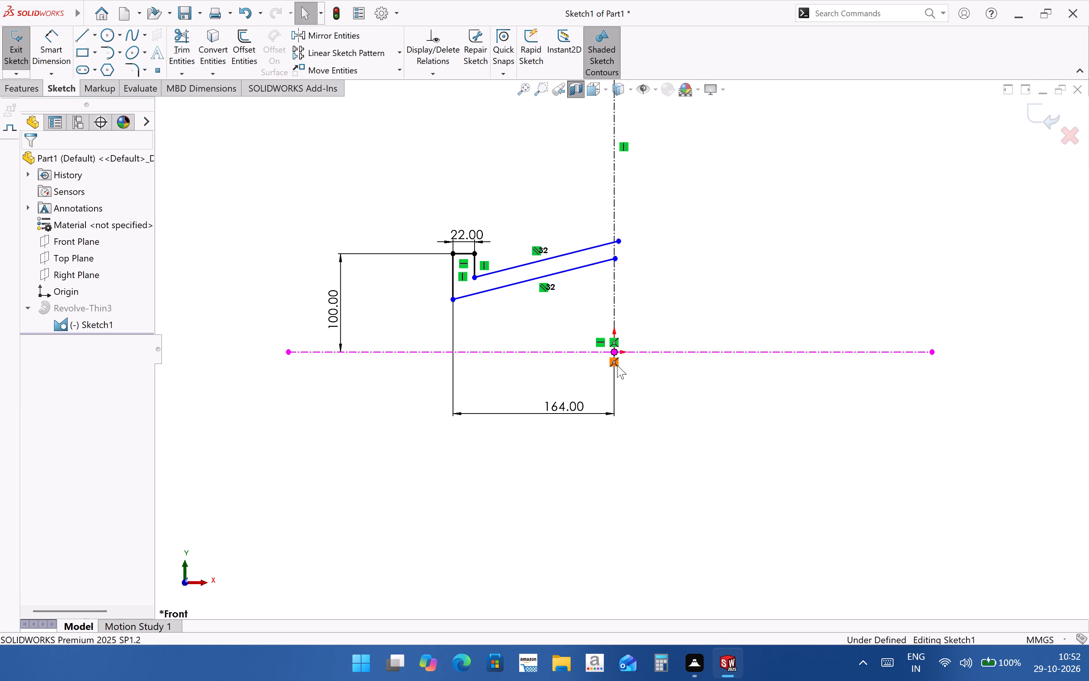
{"action": "key", "text": "Delete"}
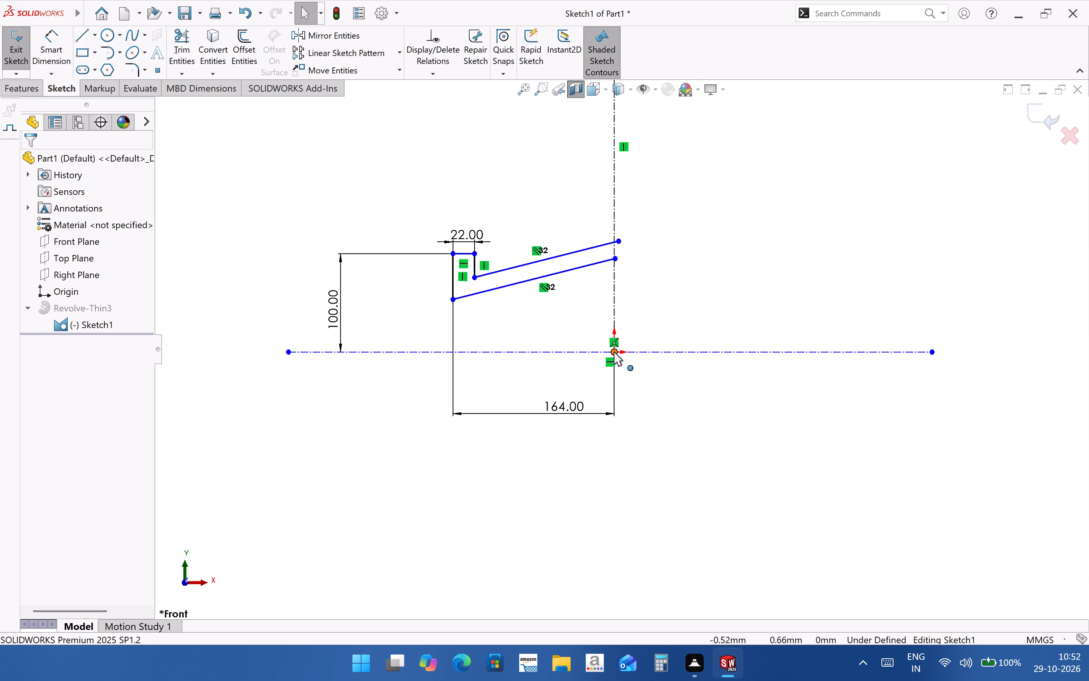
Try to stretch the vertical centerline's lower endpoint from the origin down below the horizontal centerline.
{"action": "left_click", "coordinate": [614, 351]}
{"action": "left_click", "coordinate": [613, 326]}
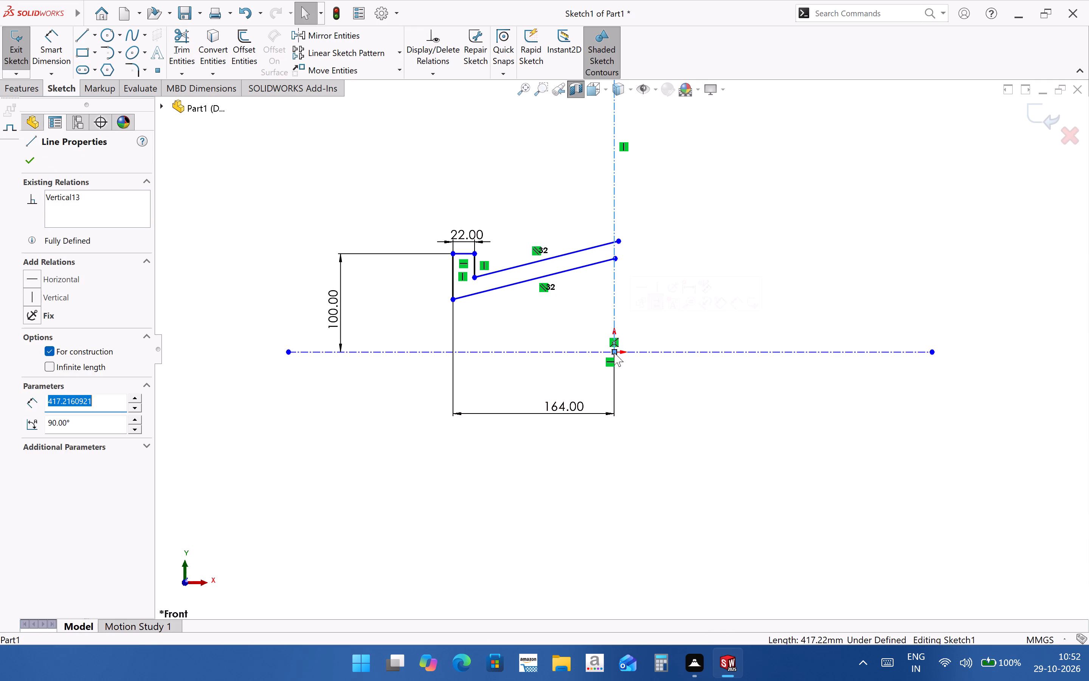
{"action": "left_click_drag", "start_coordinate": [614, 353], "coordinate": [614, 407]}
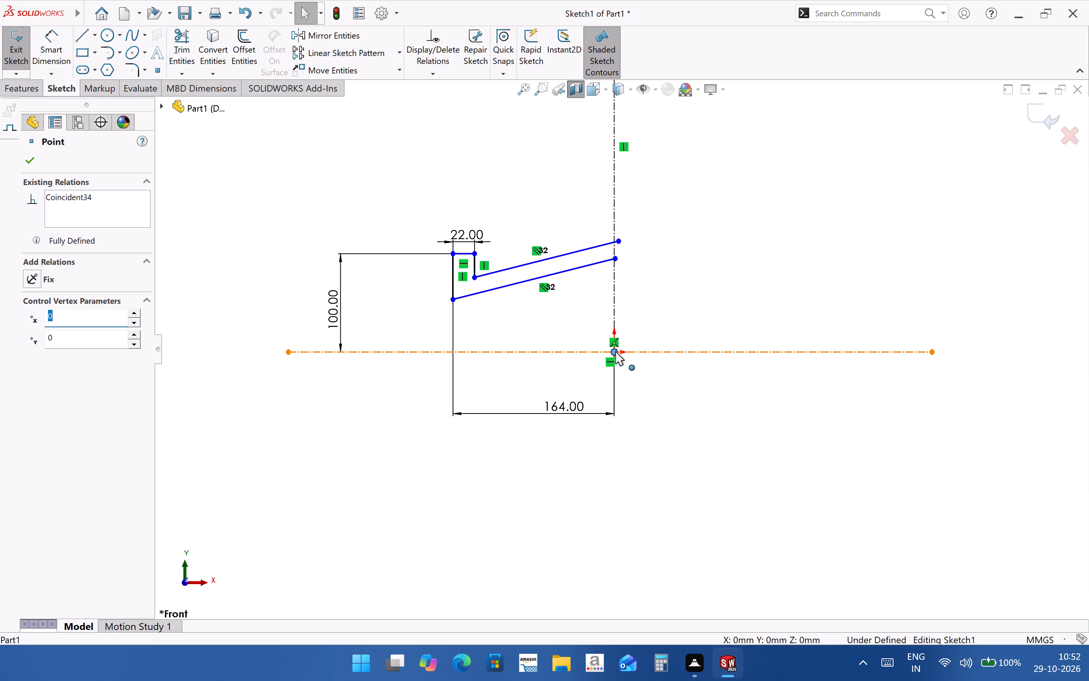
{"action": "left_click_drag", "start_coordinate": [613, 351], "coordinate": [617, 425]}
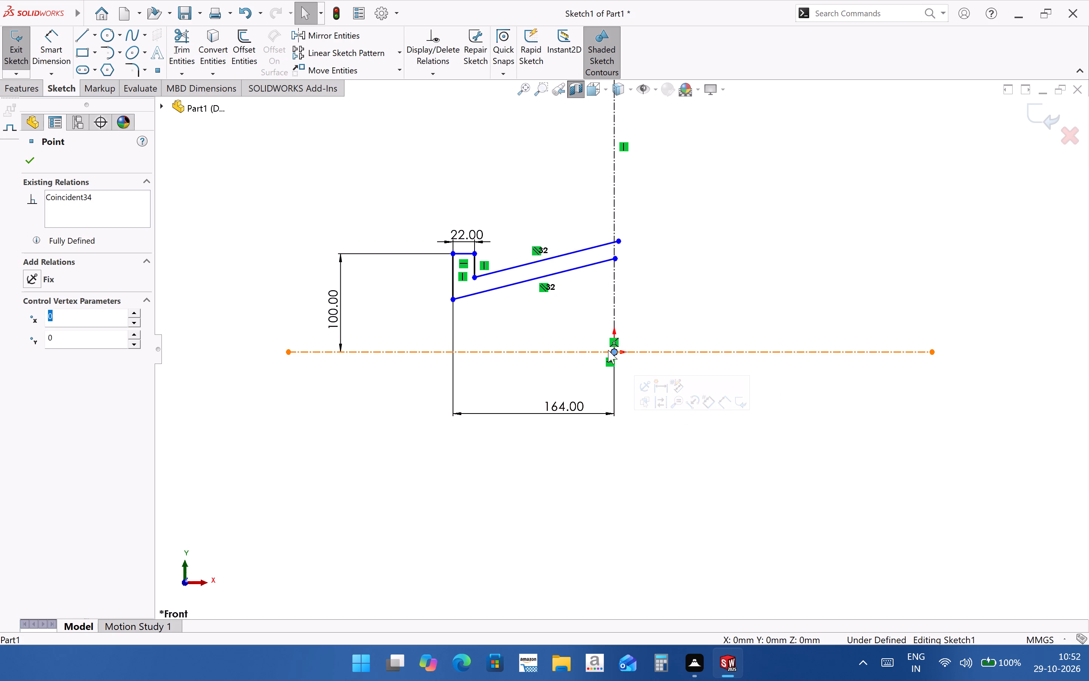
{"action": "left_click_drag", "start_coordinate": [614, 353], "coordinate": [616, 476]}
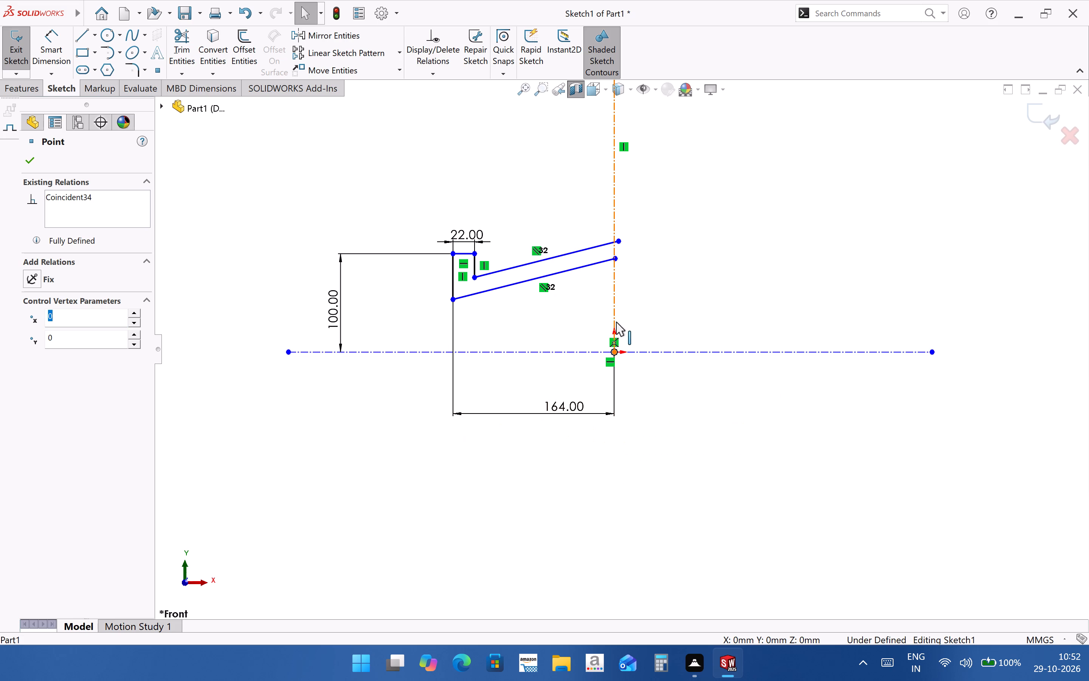
Undo the deletion of the coincident relation between the horizontal centerline and the origin.
{"action": "left_click", "coordinate": [240, 12]}
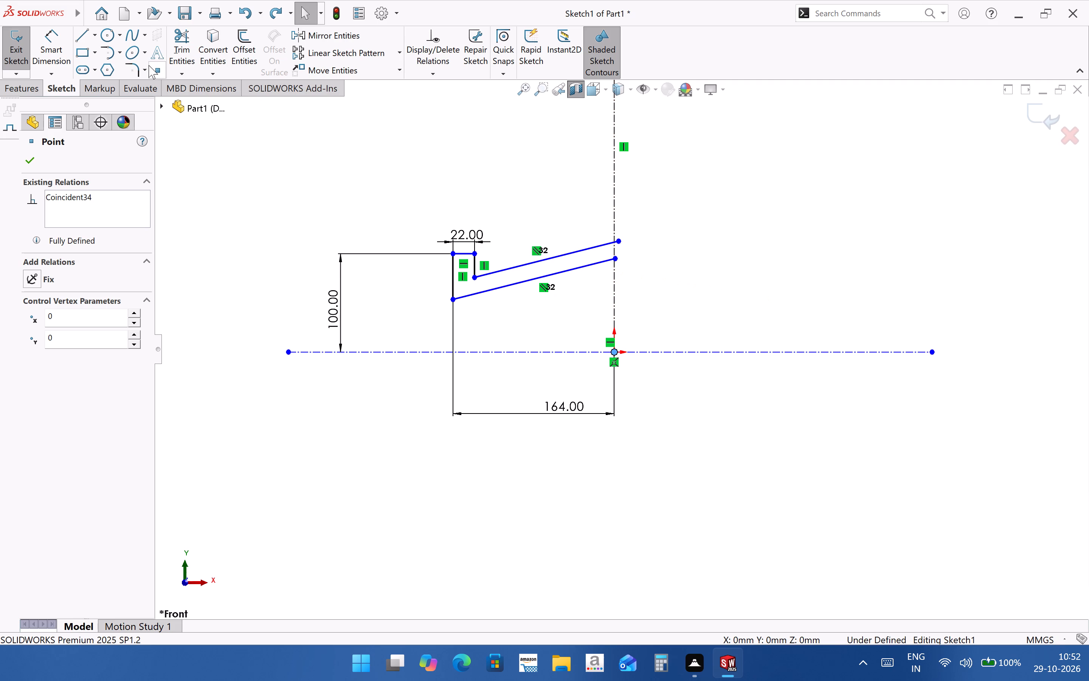
Sketch a vertical centerline about 239 mm downward from the origin and stretch its lower endpoint farther down.
{"action": "left_click", "coordinate": [98, 37]}
{"action": "left_click", "coordinate": [105, 64]}
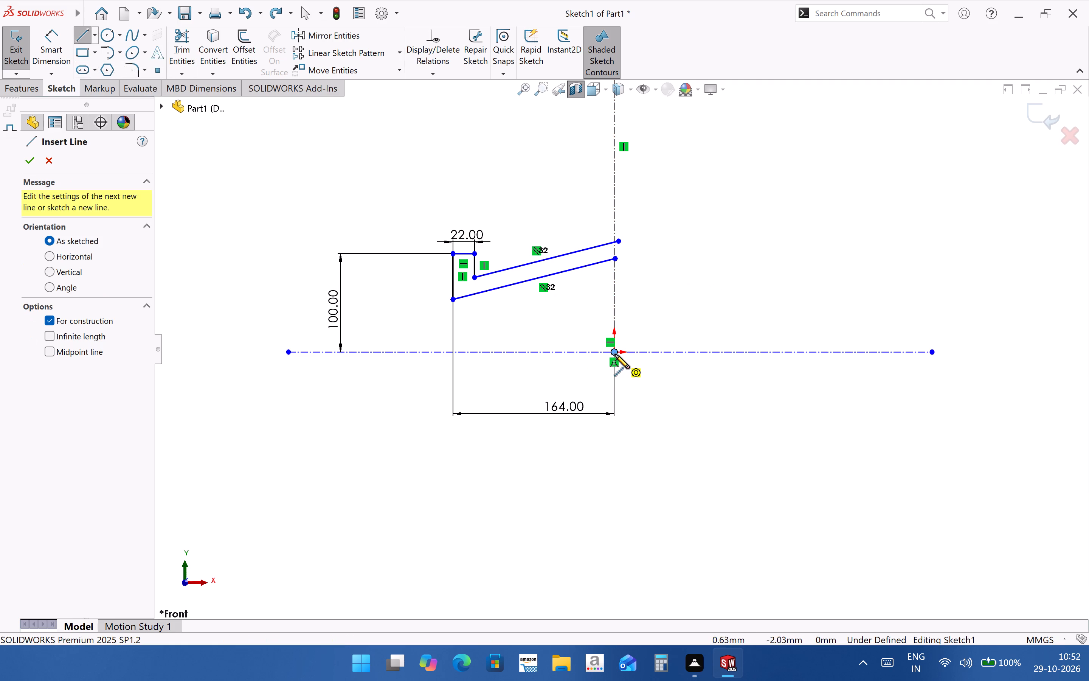
{"action": "left_click", "coordinate": [615, 354]}
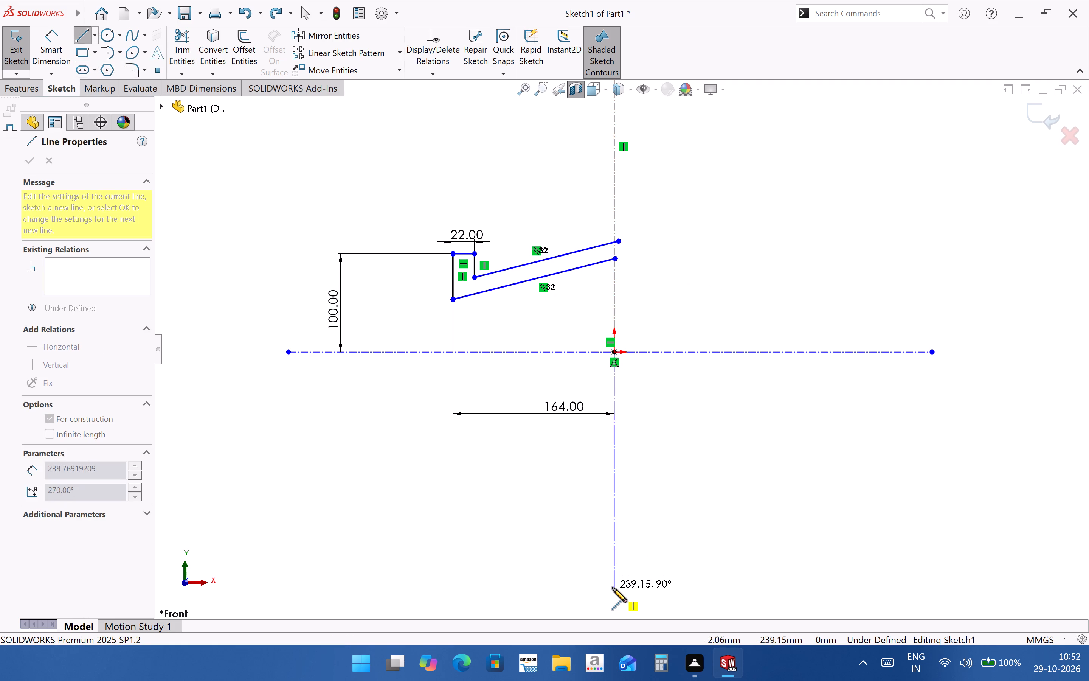
{"action": "left_click", "coordinate": [612, 588]}
{"action": "key", "text": "Escape"}
{"action": "scroll", "coordinate": [739, 481], "scroll_direction": "up", "scroll_amount": 4}
{"action": "scroll", "coordinate": [566, 317], "scroll_direction": "down", "scroll_amount": 2}
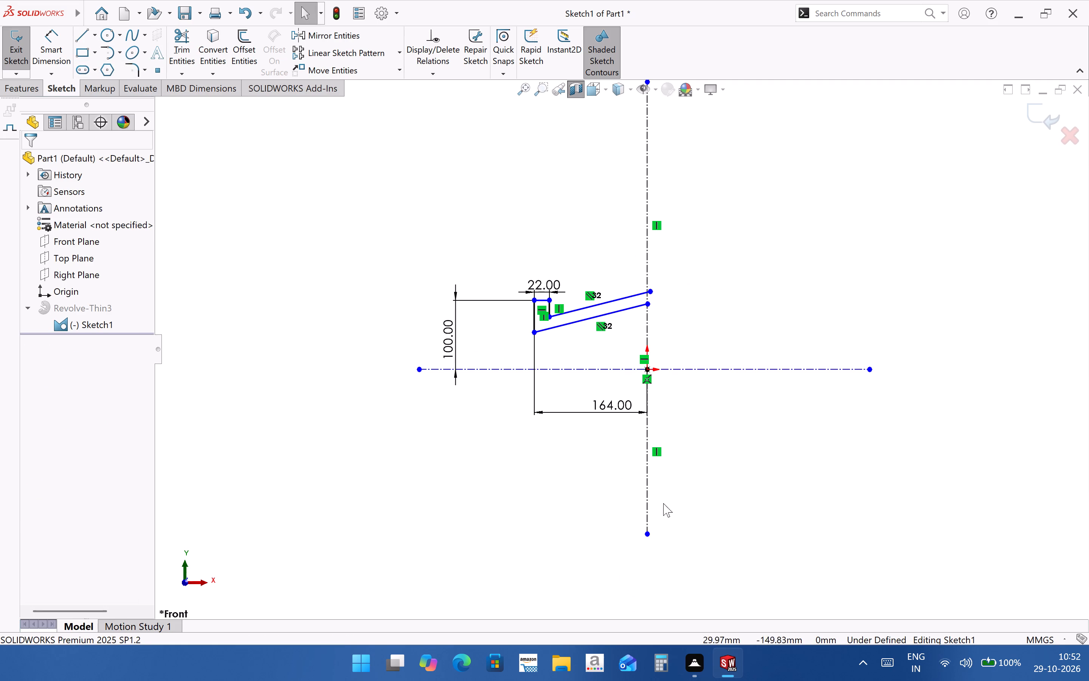
{"action": "left_click", "coordinate": [646, 534]}
{"action": "left_click_drag", "start_coordinate": [647, 535], "coordinate": [644, 590]}
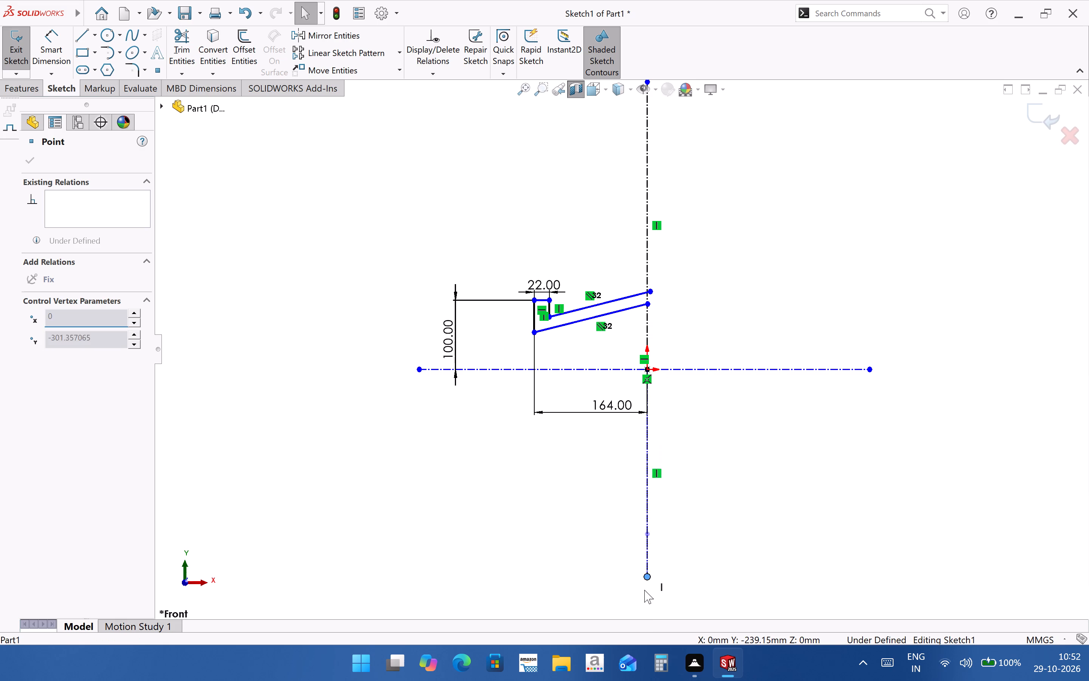
{"action": "left_click_drag", "start_coordinate": [644, 590], "coordinate": [643, 630]}
{"action": "left_click", "coordinate": [708, 521]}
{"action": "scroll", "coordinate": [465, 460], "scroll_direction": "up", "scroll_amount": 2}
{"action": "scroll", "coordinate": [668, 399], "scroll_direction": "down", "scroll_amount": 2}
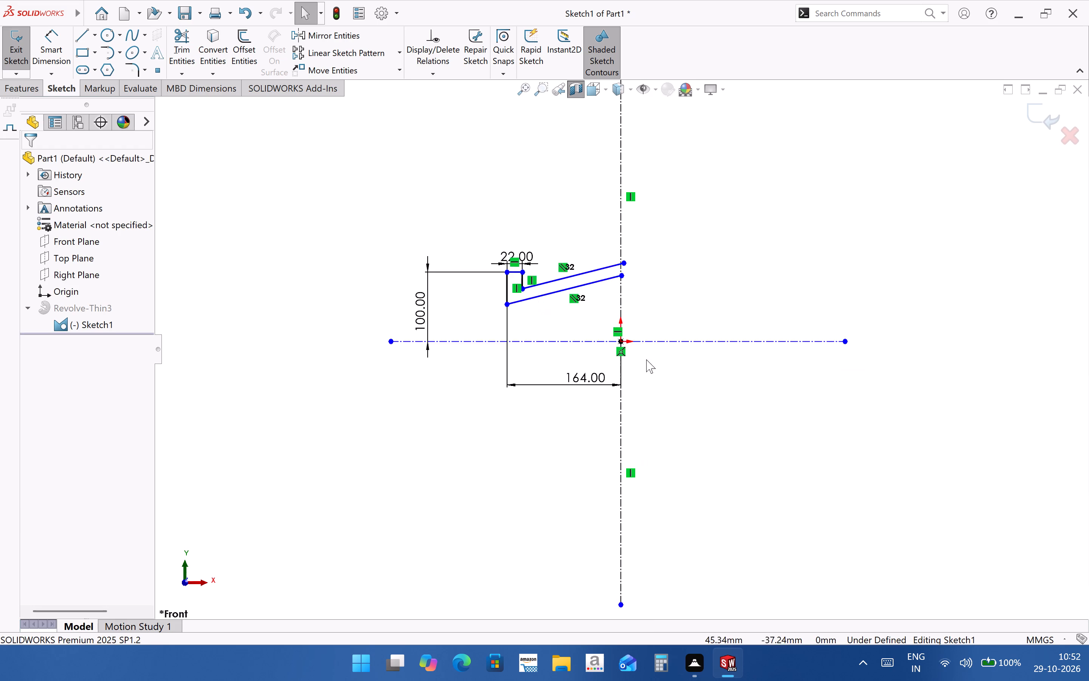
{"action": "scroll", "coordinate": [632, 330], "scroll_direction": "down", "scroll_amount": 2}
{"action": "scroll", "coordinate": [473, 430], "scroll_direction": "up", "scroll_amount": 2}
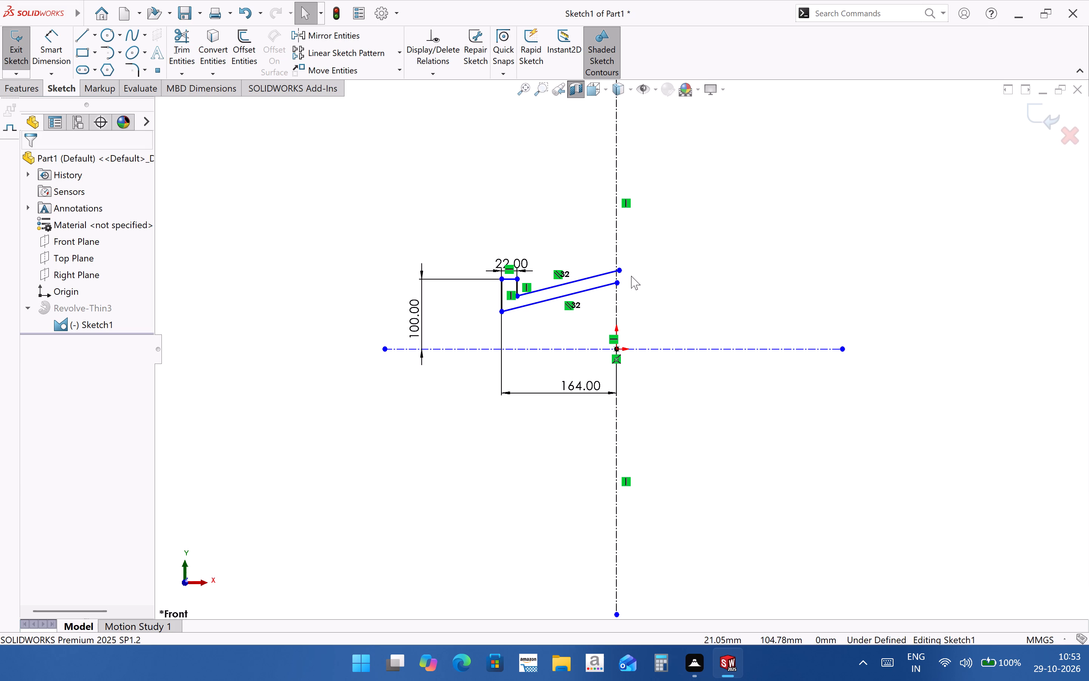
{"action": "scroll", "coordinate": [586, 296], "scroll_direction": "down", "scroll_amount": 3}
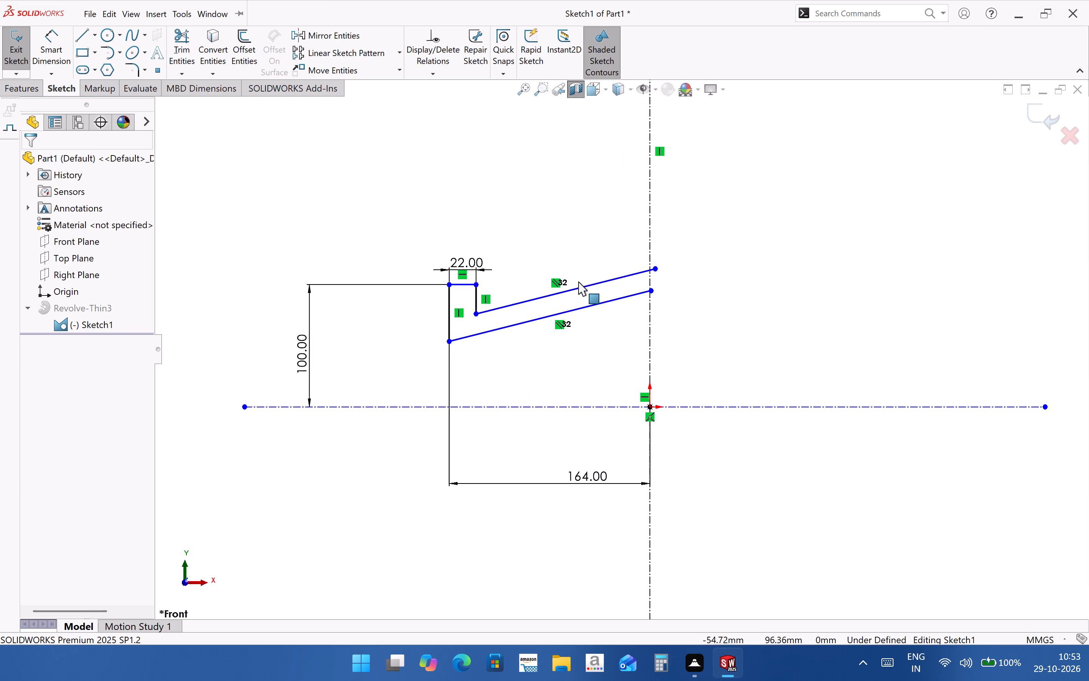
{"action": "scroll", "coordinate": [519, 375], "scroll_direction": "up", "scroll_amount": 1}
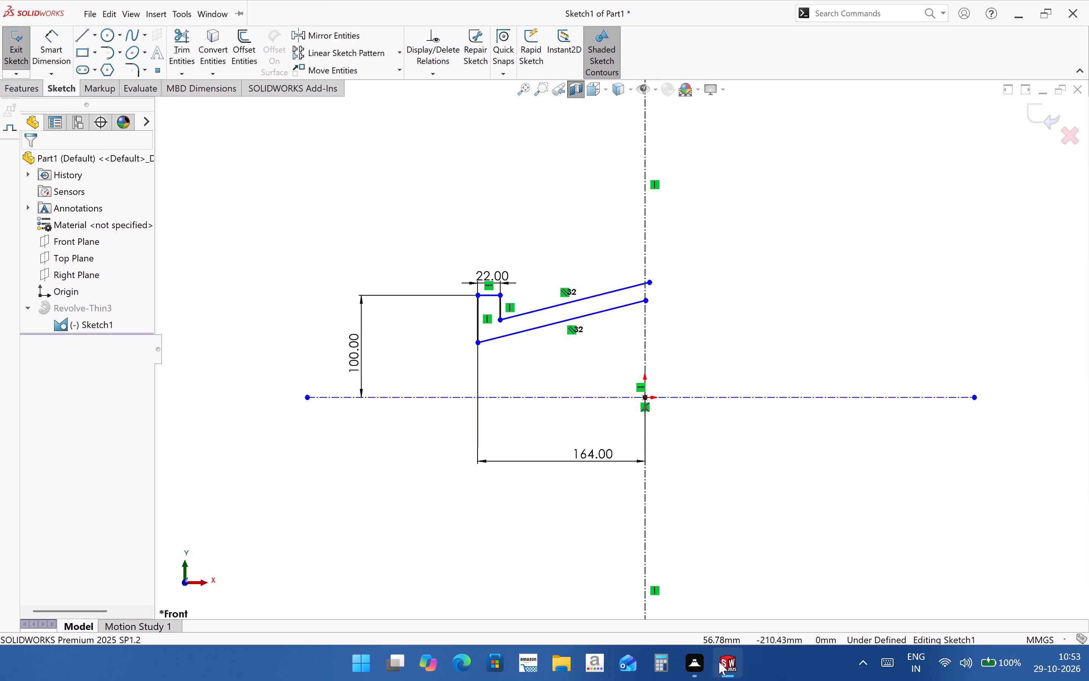
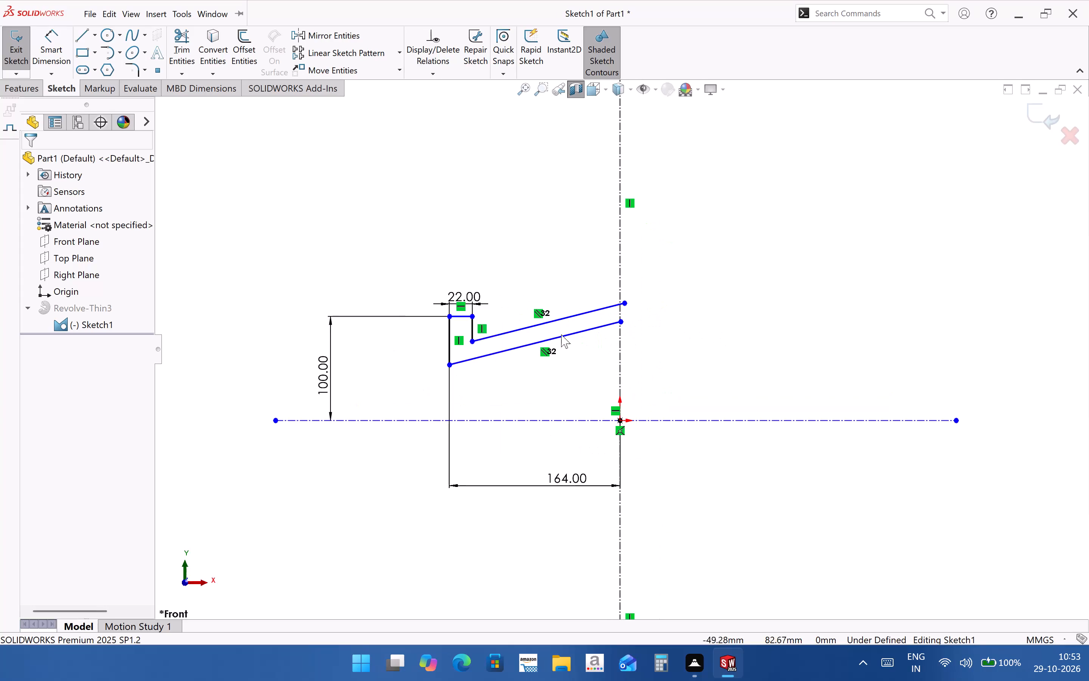
Dimension the distance between the two parallel sloped lines as 12 mm.
{"action": "scroll", "coordinate": [484, 296], "scroll_direction": "up", "scroll_amount": 3}
{"action": "scroll", "coordinate": [595, 376], "scroll_direction": "down", "scroll_amount": 2}
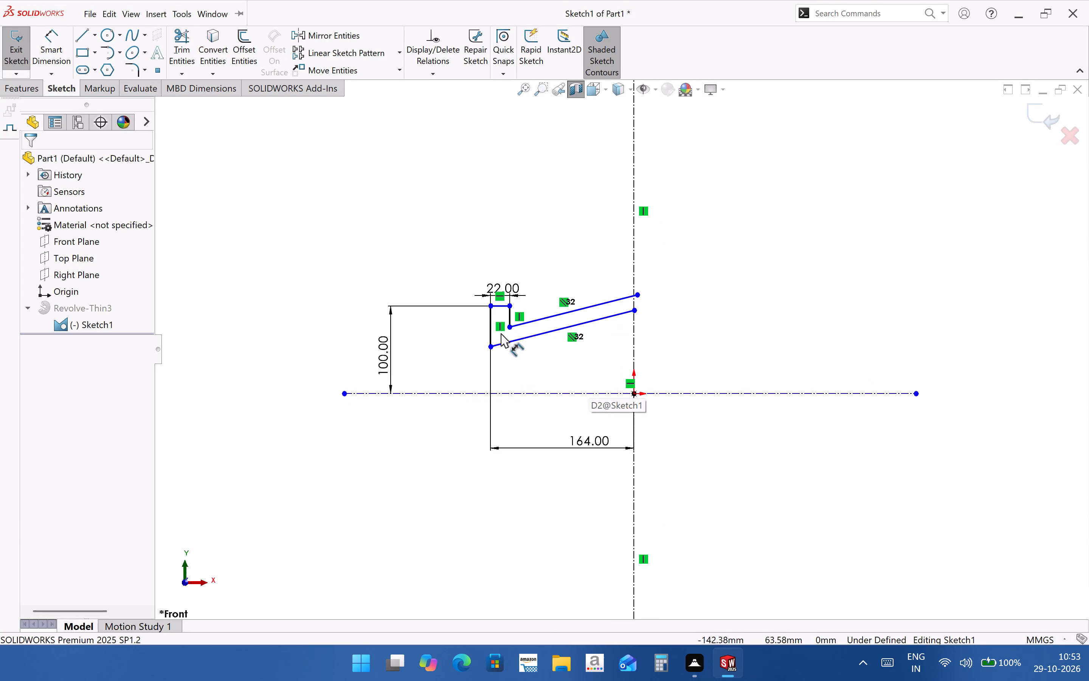
{"action": "scroll", "coordinate": [501, 333], "scroll_direction": "up", "scroll_amount": 1}
{"action": "scroll", "coordinate": [593, 372], "scroll_direction": "down", "scroll_amount": 3}
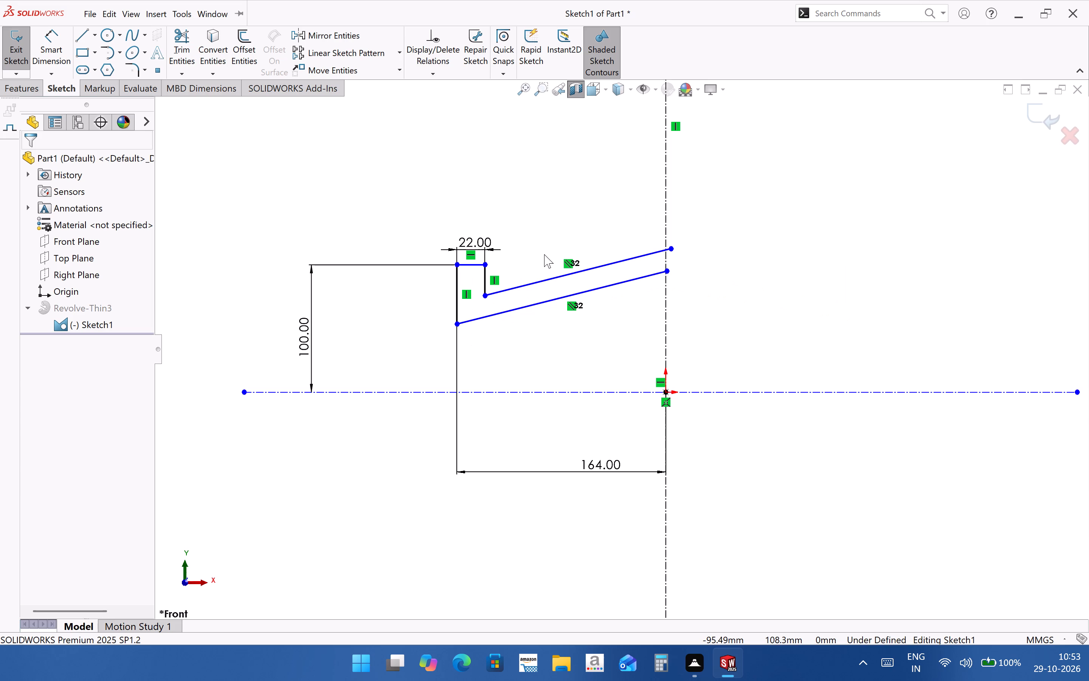
{"action": "left_click", "coordinate": [44, 48]}
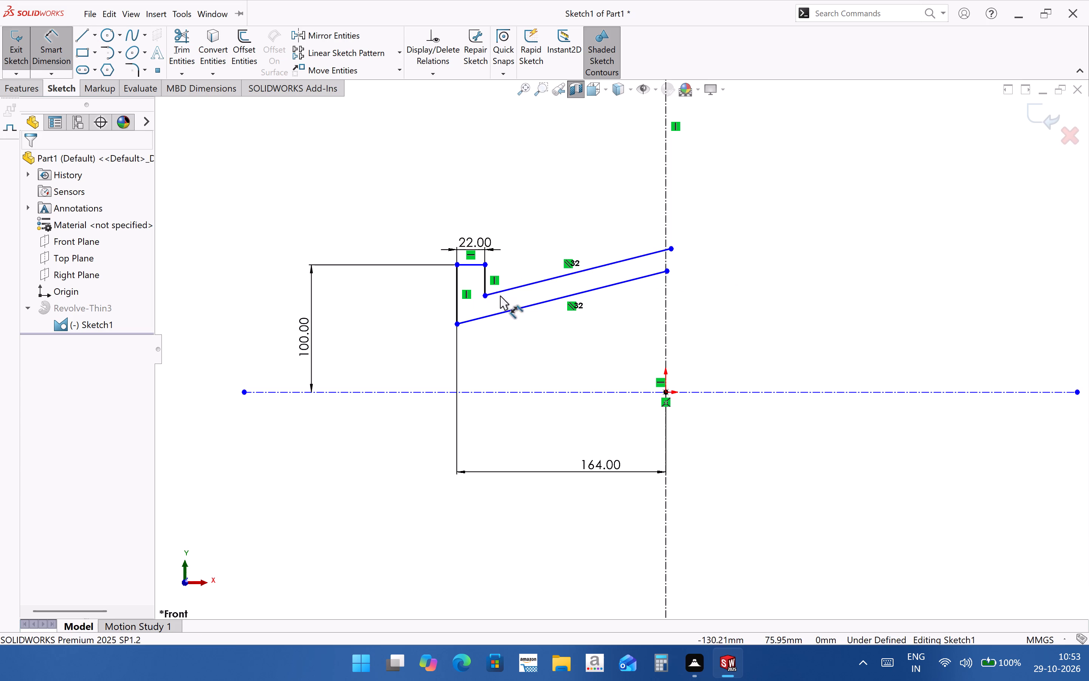
{"action": "left_click", "coordinate": [500, 293]}
{"action": "left_click", "coordinate": [512, 309]}
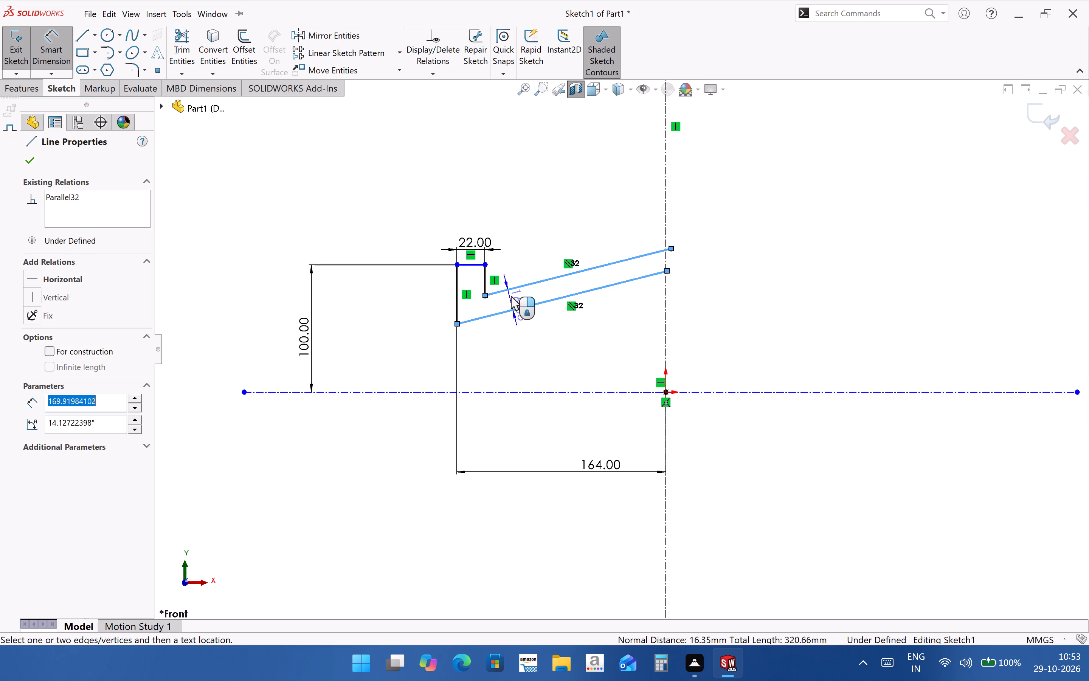
{"action": "left_click", "coordinate": [517, 255]}
{"action": "type", "text": "12"}
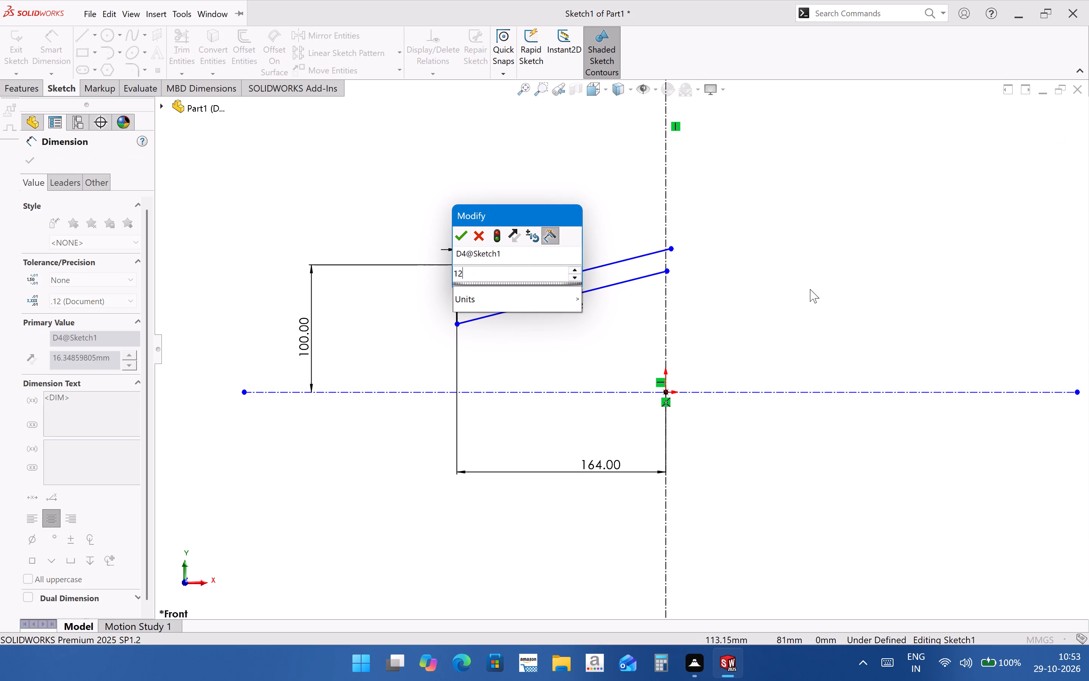
{"action": "key", "text": "Return"}
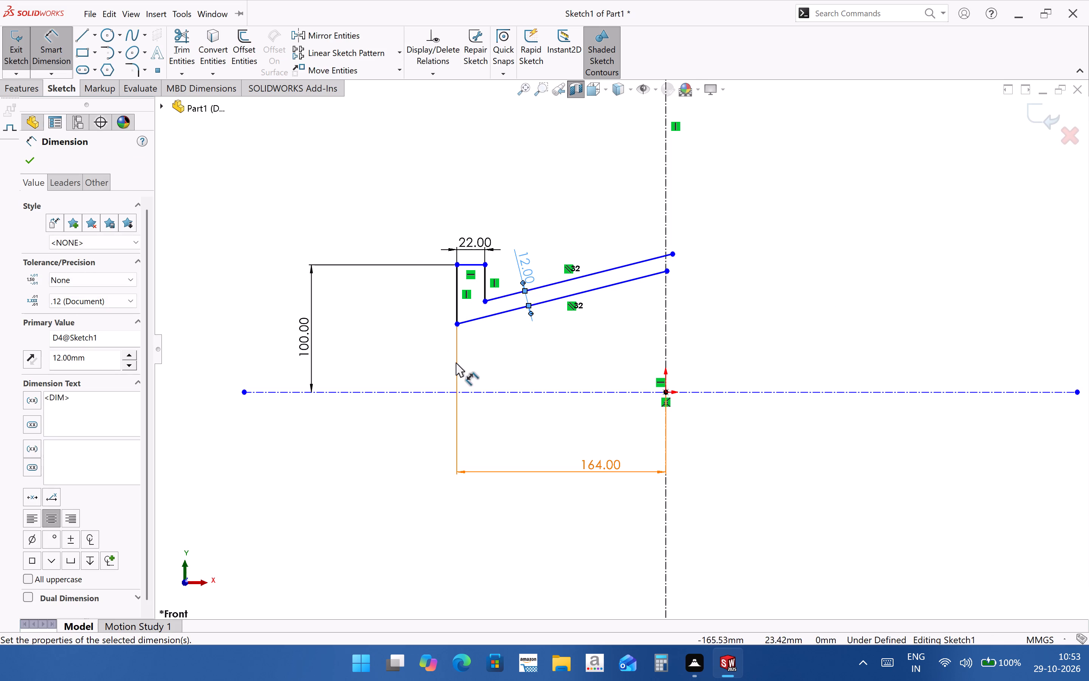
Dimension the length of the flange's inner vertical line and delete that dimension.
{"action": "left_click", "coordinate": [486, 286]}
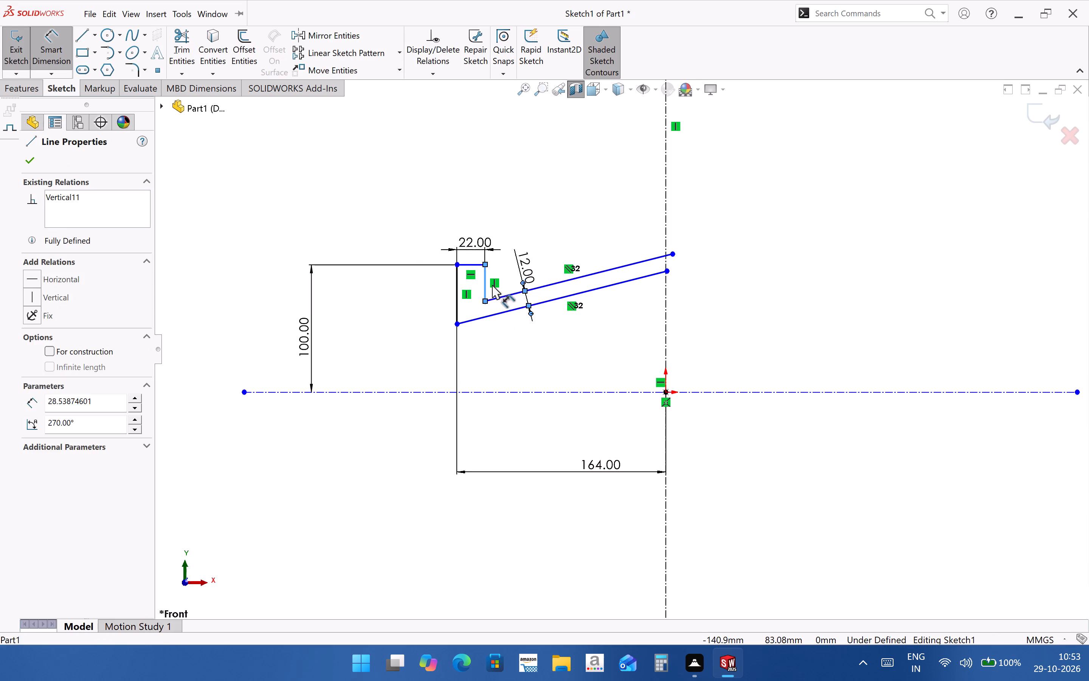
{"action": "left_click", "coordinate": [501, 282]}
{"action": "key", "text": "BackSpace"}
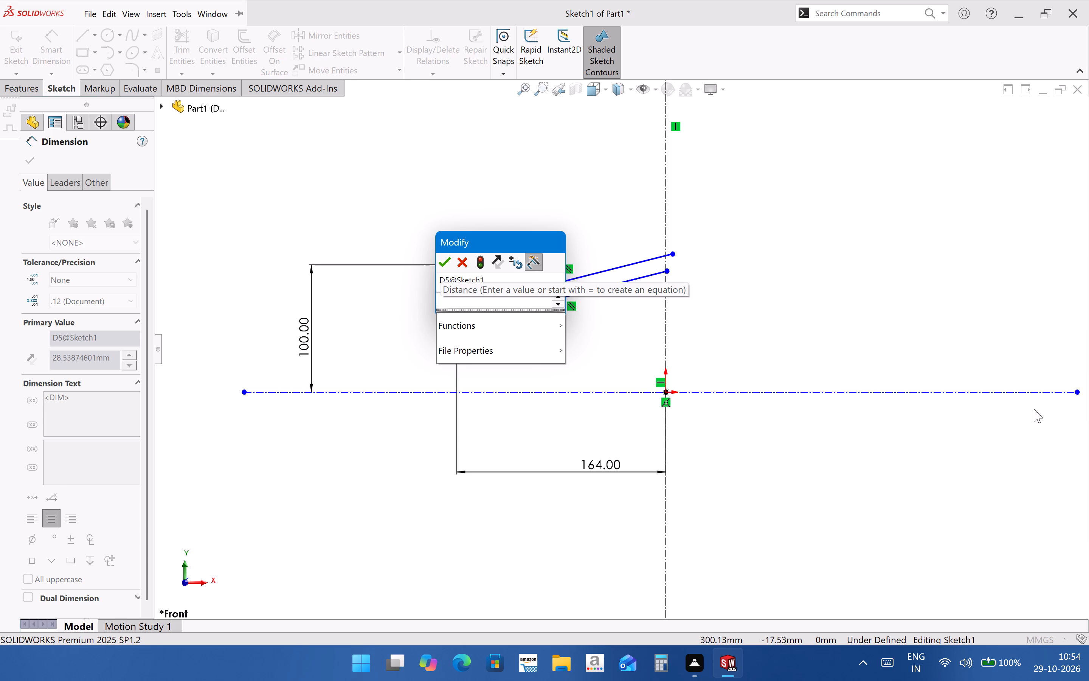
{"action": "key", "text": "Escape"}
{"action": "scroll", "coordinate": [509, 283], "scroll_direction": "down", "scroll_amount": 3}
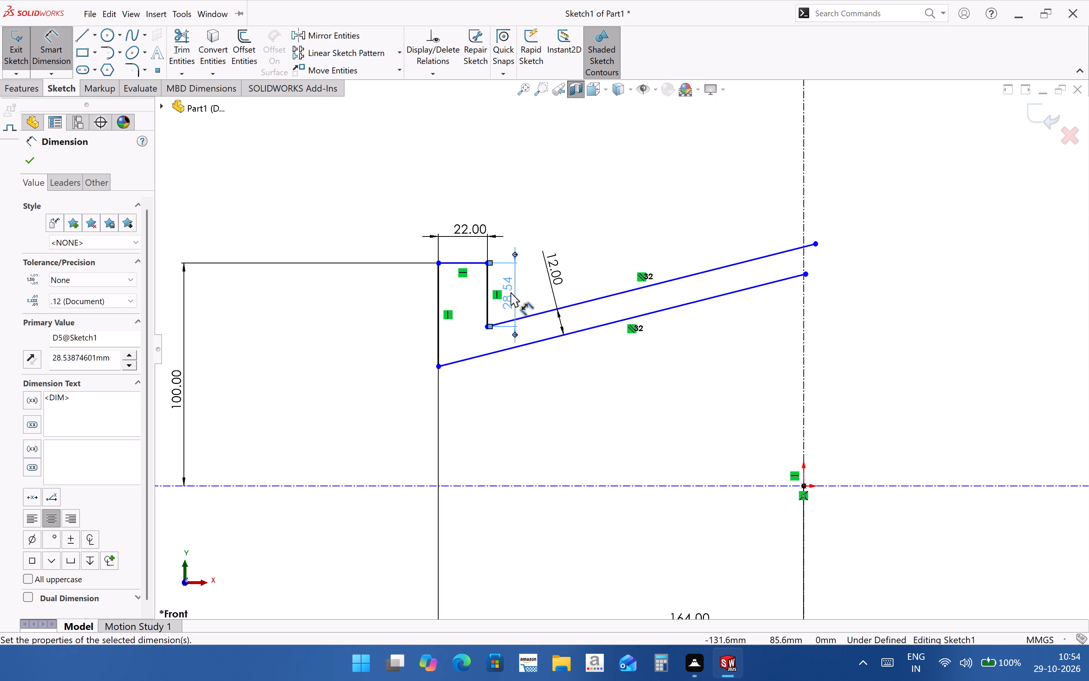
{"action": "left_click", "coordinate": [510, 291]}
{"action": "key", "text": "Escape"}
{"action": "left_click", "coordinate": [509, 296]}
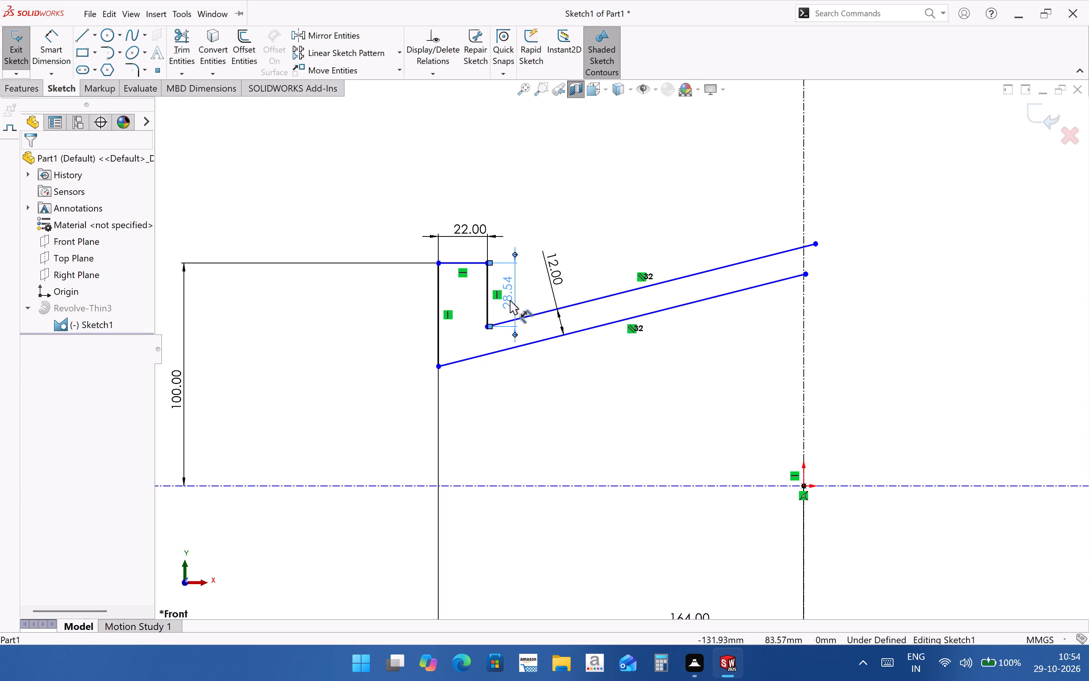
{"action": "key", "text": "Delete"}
Dimension the height of the flange's inner lower corner above the horizontal centerline as 40 mm.
{"action": "scroll", "coordinate": [518, 320], "scroll_direction": "up", "scroll_amount": 2}
{"action": "scroll", "coordinate": [508, 390], "scroll_direction": "up", "scroll_amount": 2}
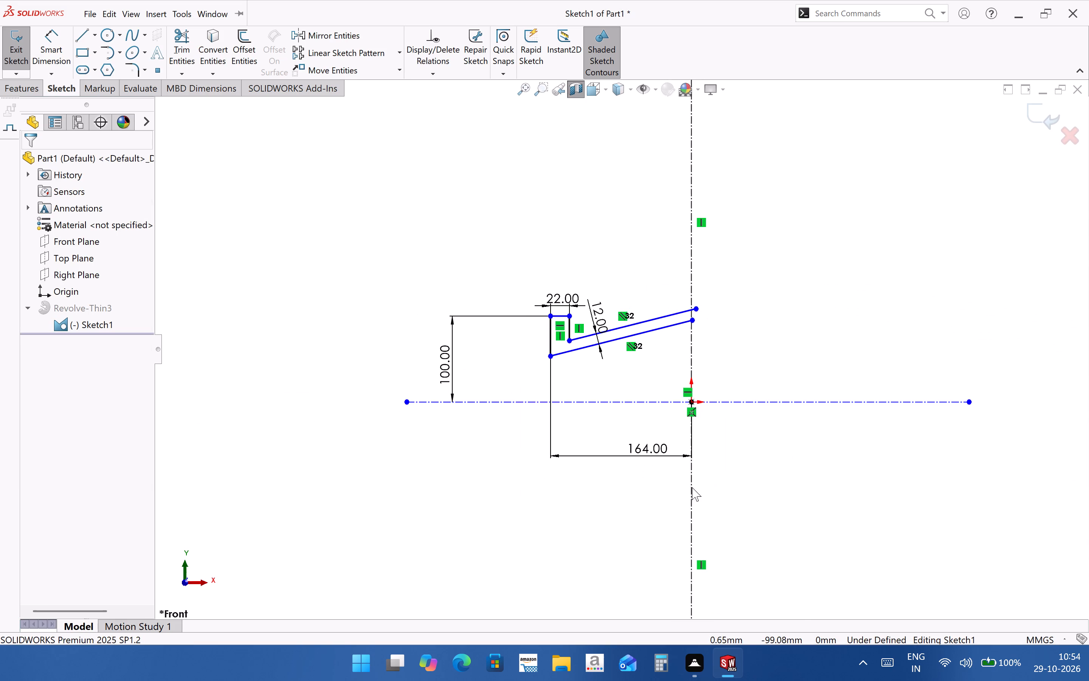
{"action": "scroll", "coordinate": [705, 482], "scroll_direction": "down", "scroll_amount": 2}
{"action": "left_click", "coordinate": [60, 40]}
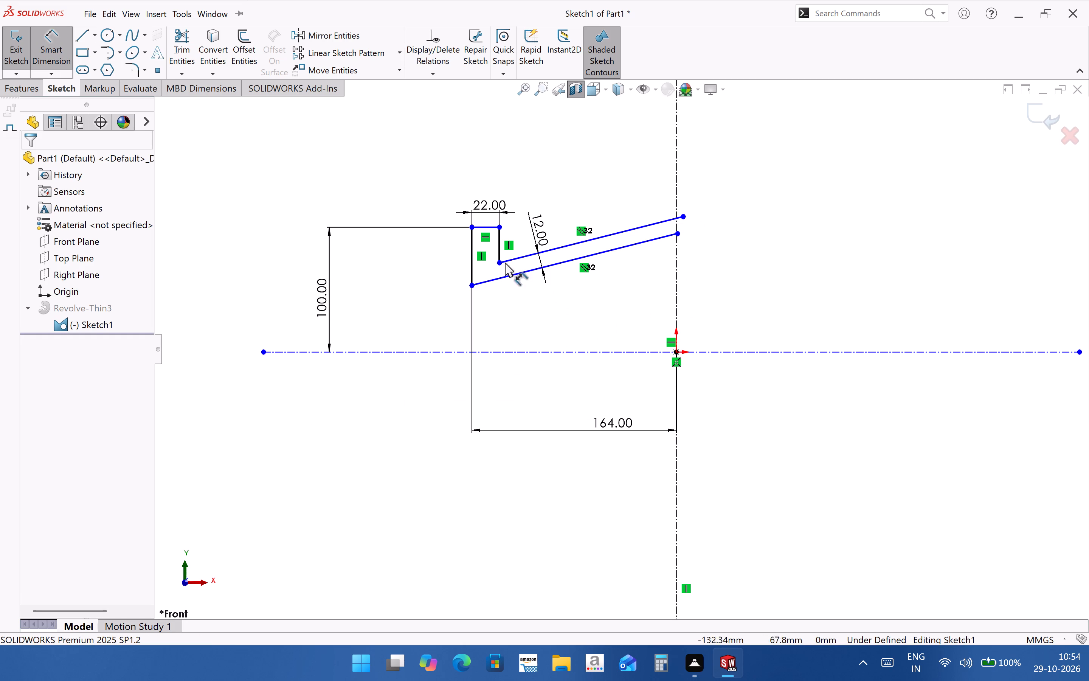
{"action": "left_click", "coordinate": [499, 262]}
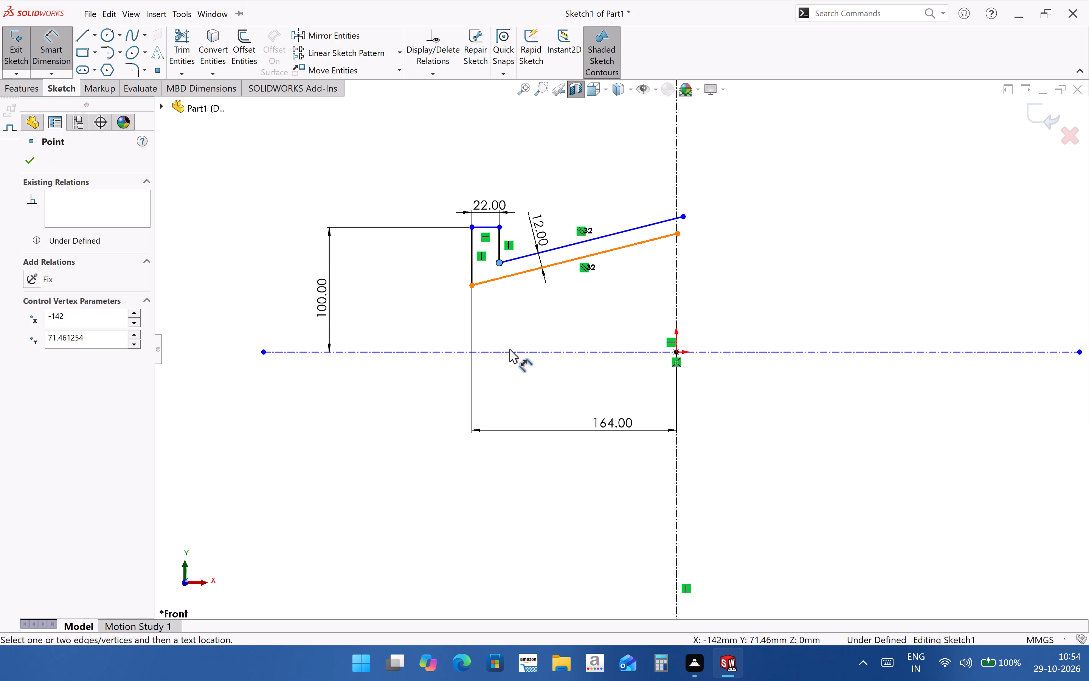
{"action": "left_click", "coordinate": [507, 354]}
{"action": "left_click", "coordinate": [515, 334]}
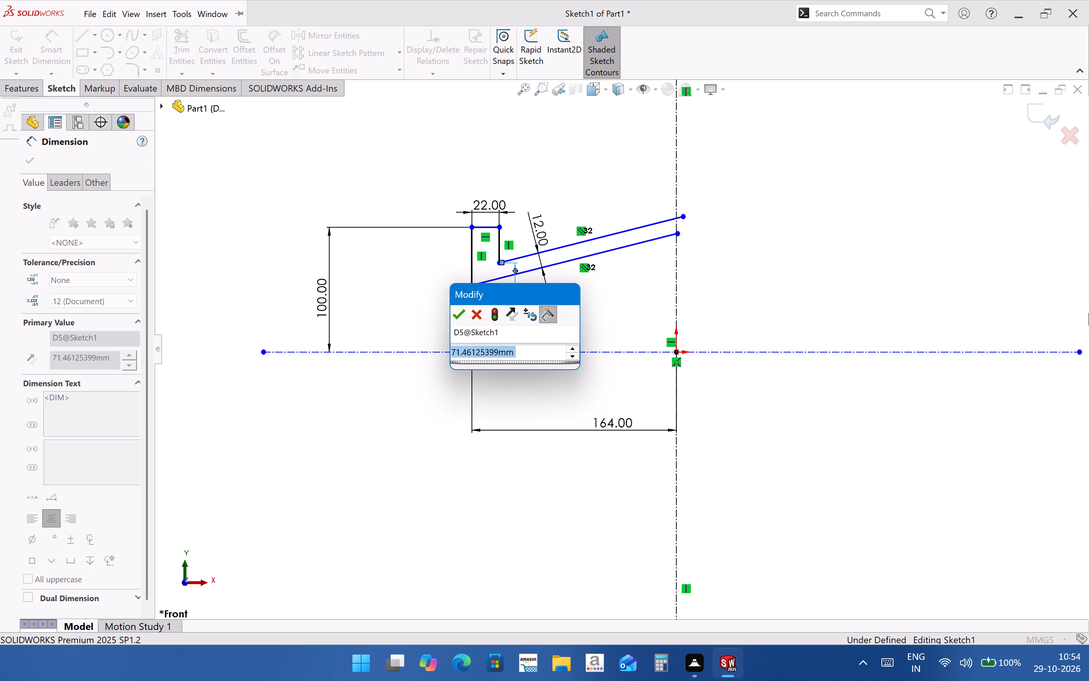
{"action": "type", "text": "40"}
{"action": "key", "text": "Return"}
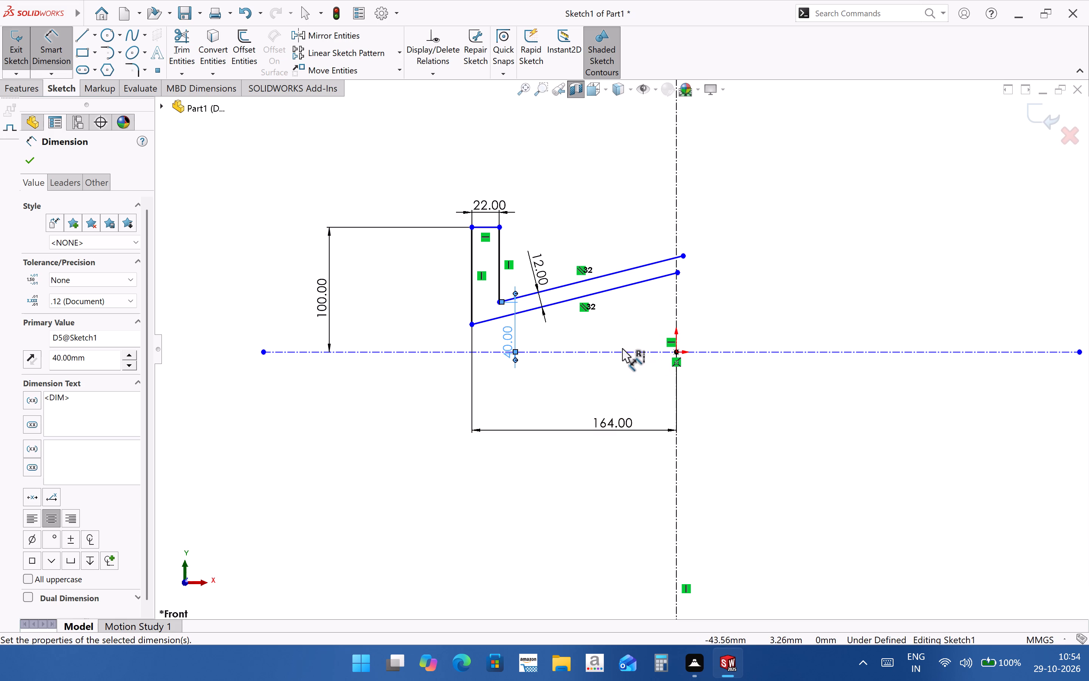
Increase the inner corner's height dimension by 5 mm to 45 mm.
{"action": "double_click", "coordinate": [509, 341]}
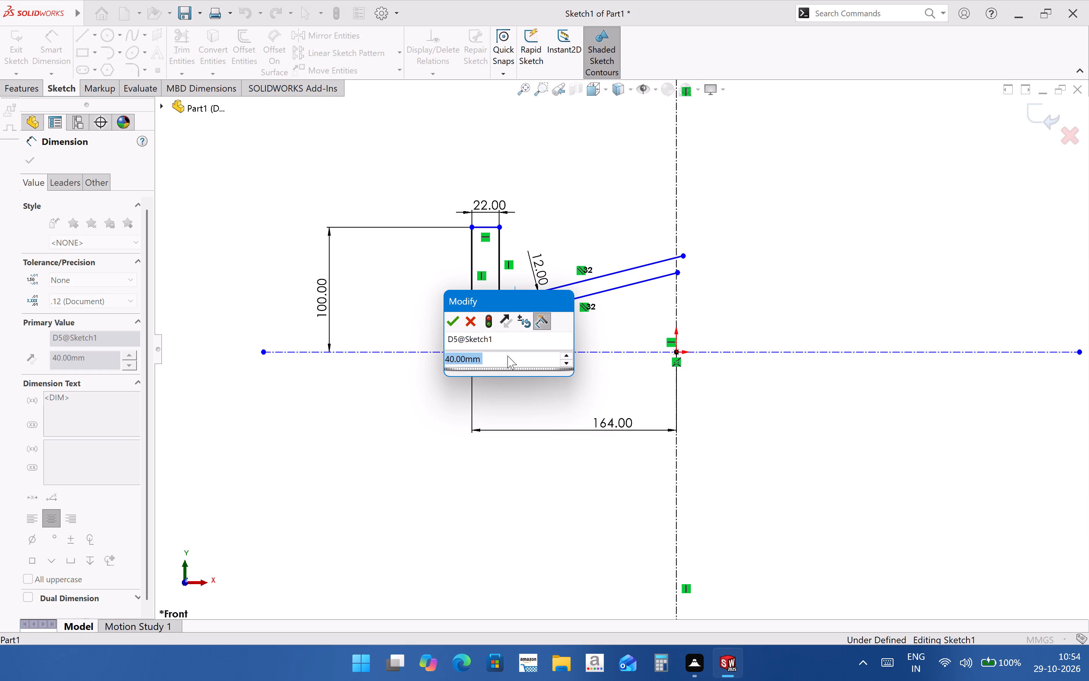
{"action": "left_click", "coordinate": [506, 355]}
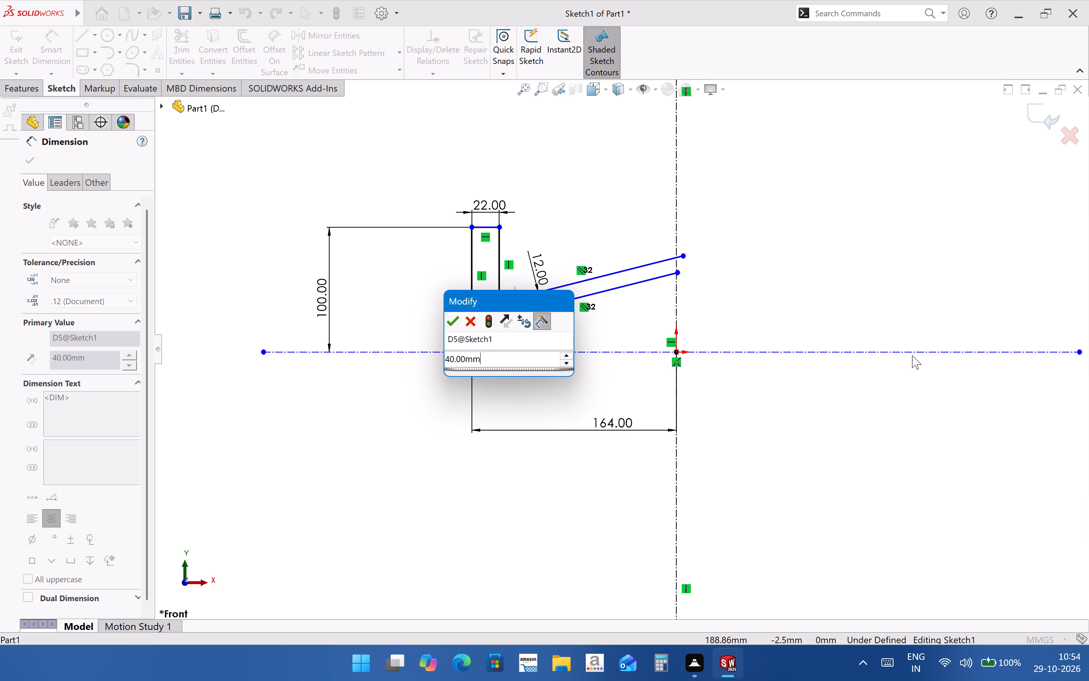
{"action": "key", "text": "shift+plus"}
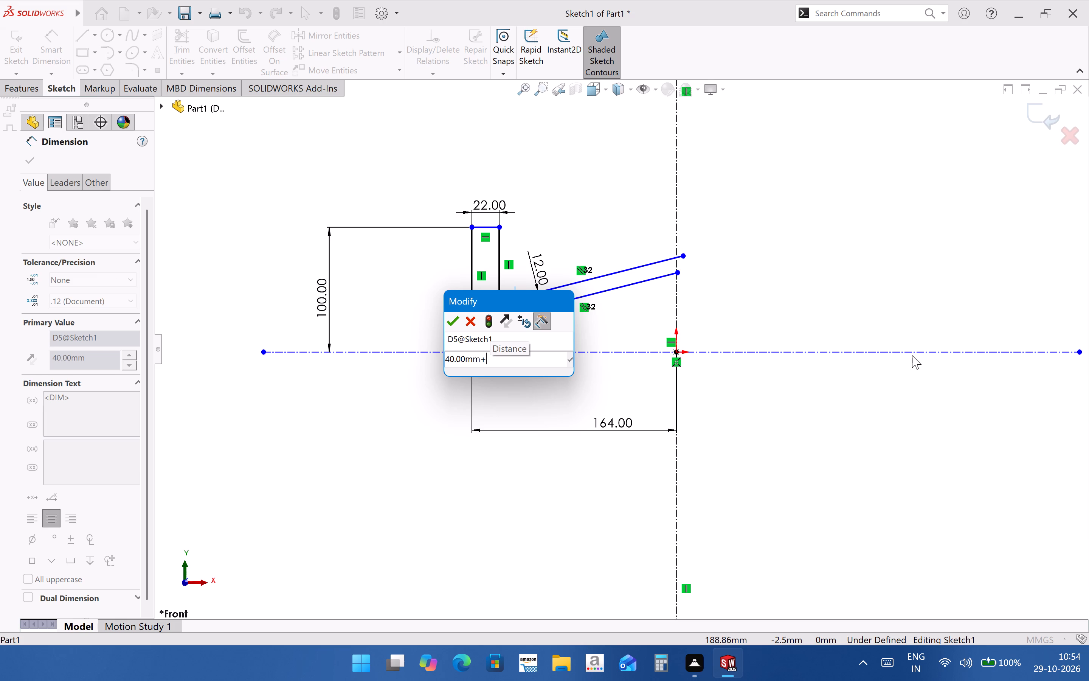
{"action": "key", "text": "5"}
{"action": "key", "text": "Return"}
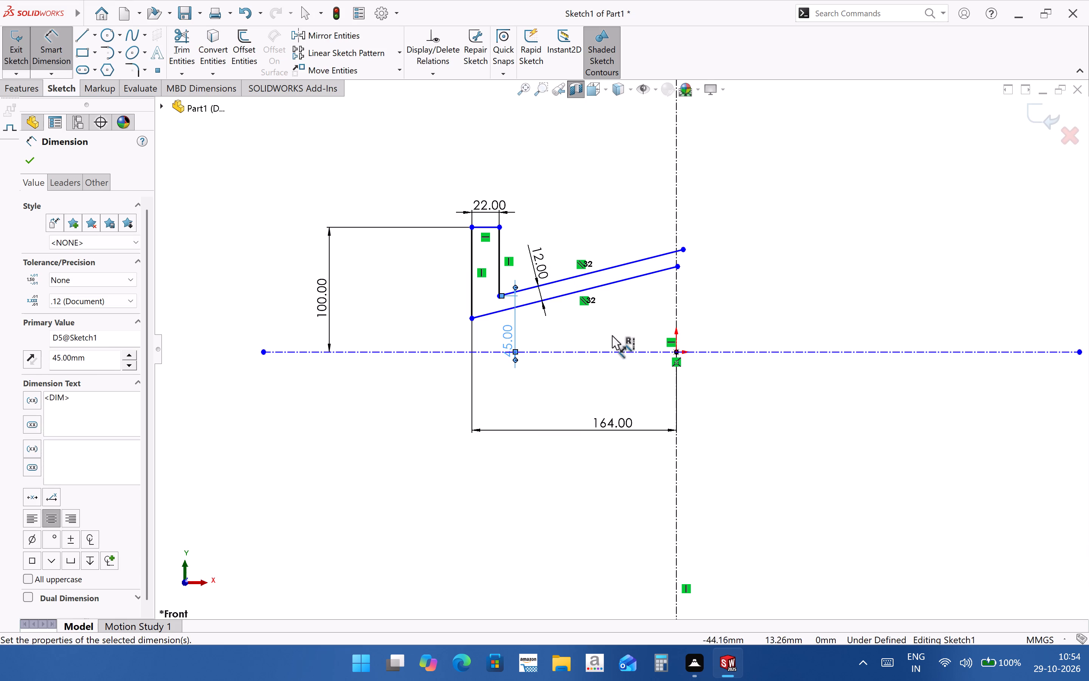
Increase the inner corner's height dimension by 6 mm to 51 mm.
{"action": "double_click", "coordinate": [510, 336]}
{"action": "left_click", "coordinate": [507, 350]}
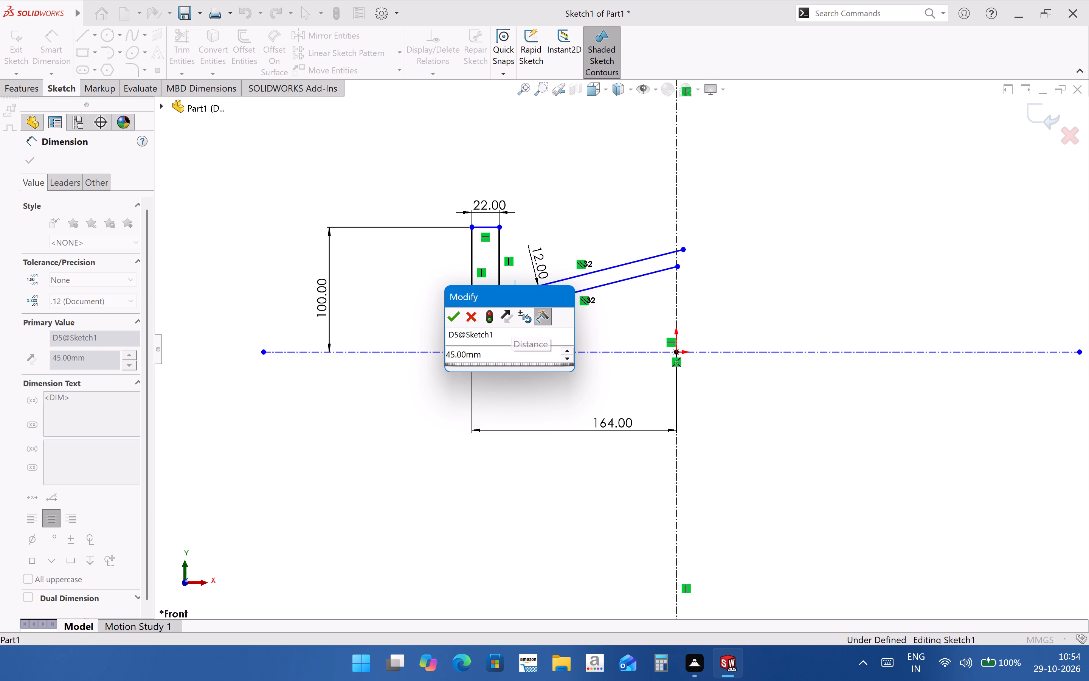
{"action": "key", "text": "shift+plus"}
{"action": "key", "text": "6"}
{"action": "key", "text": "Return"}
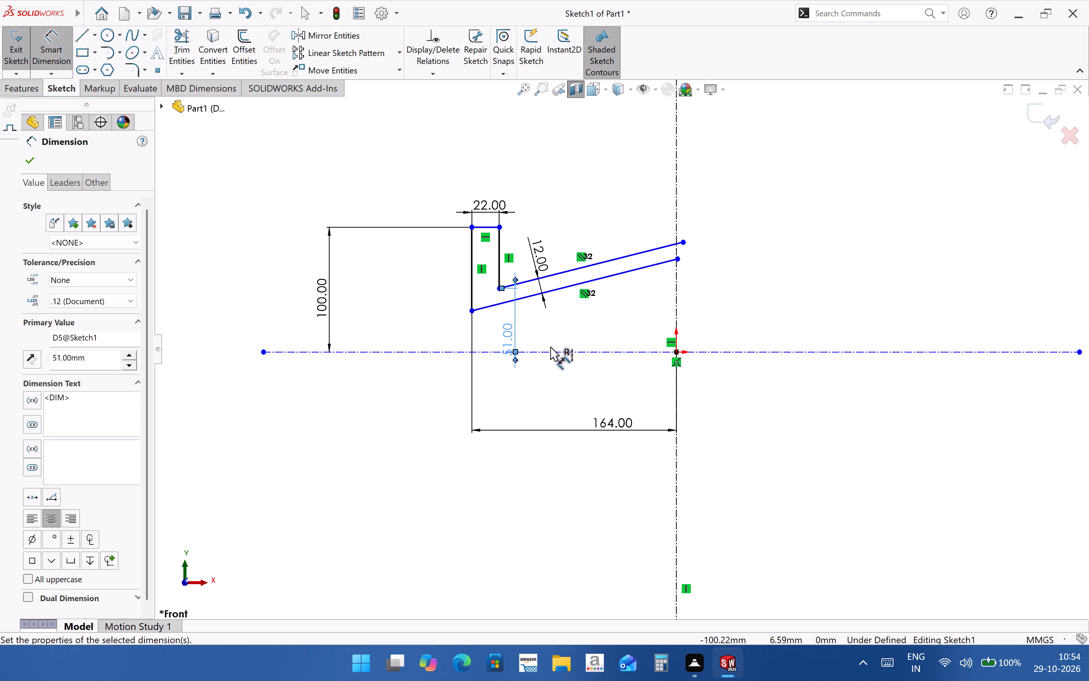
Set the inner corner's height above the horizontal centerline to 55 mm.
{"action": "scroll", "coordinate": [532, 348], "scroll_direction": "down", "scroll_amount": 1}
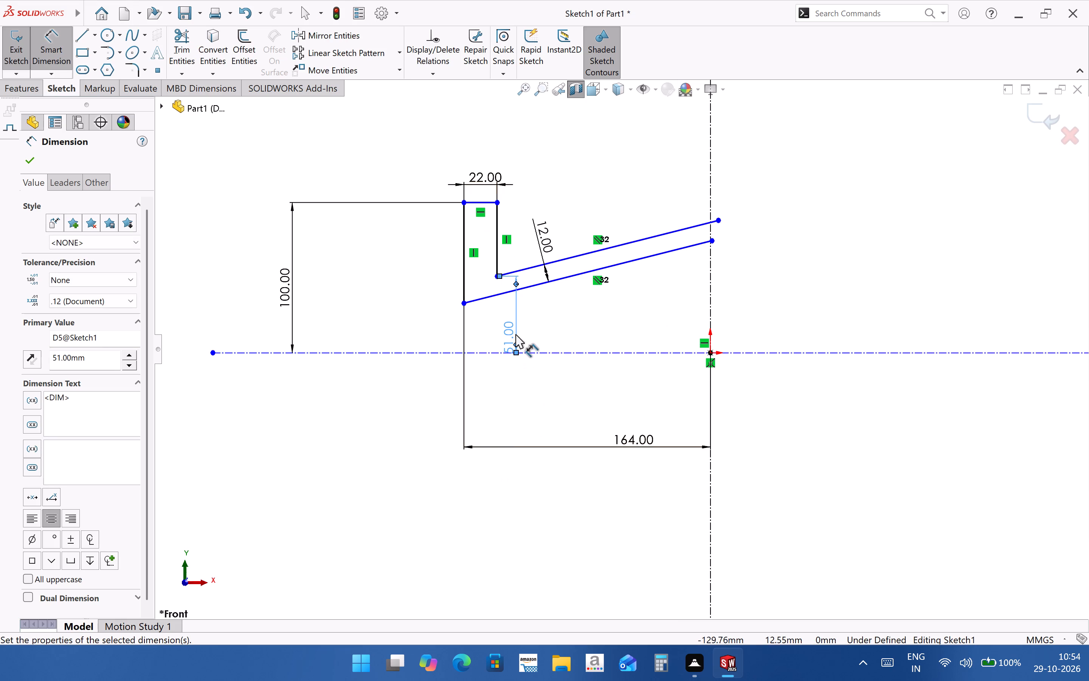
{"action": "double_click", "coordinate": [507, 333]}
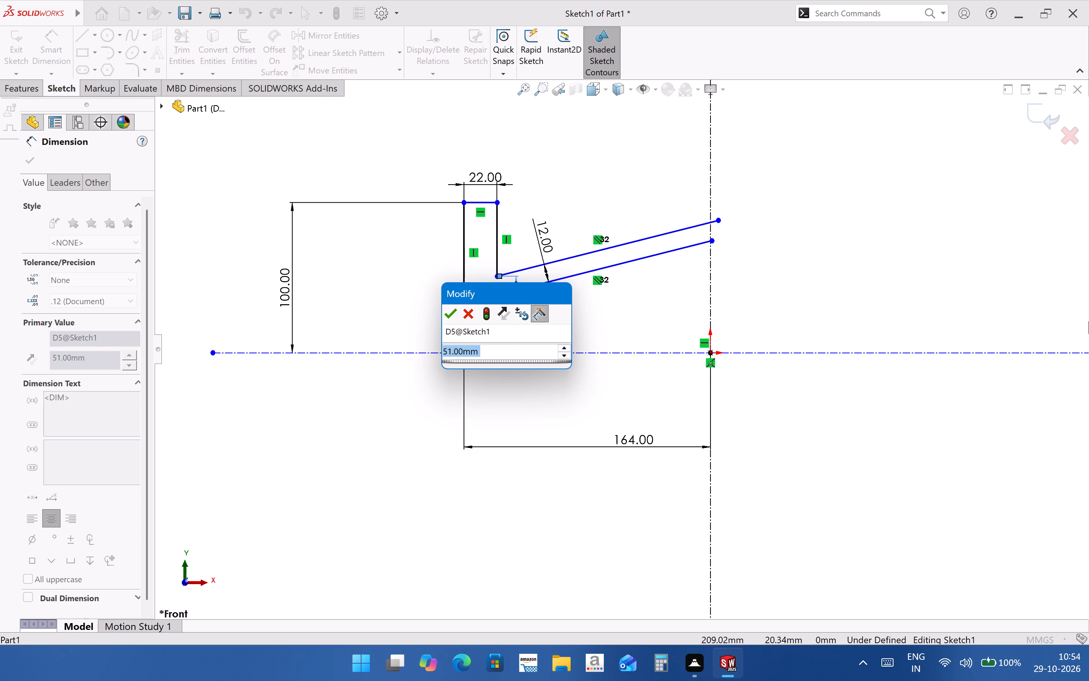
{"action": "key", "text": "5"}
{"action": "key", "text": "2"}
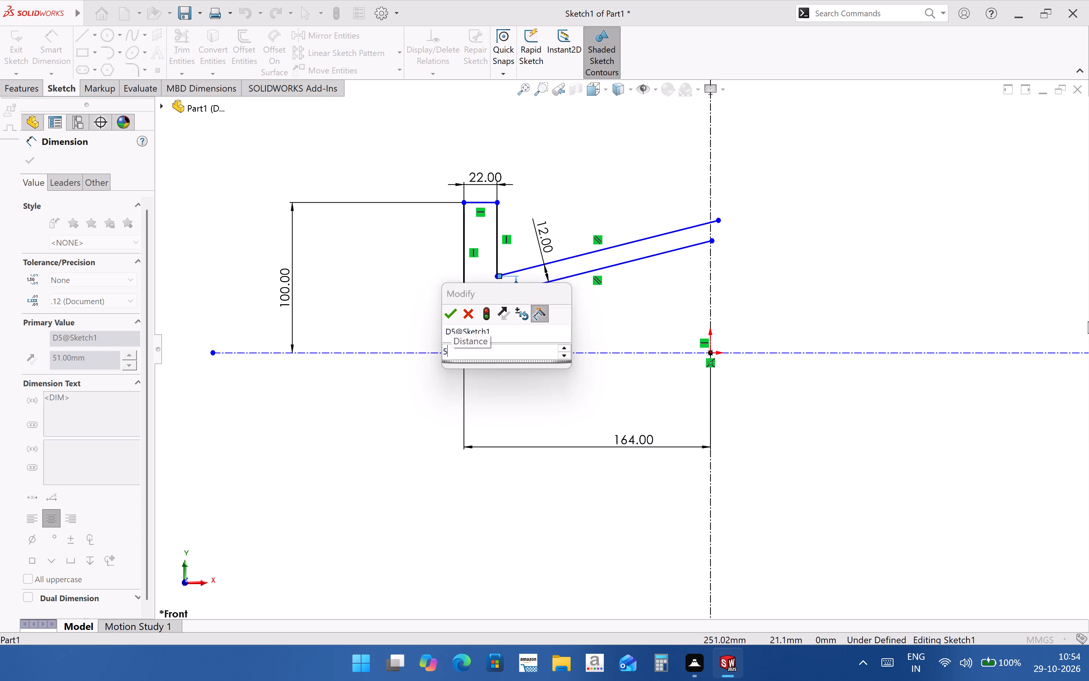
{"action": "key", "text": "BackSpace"}
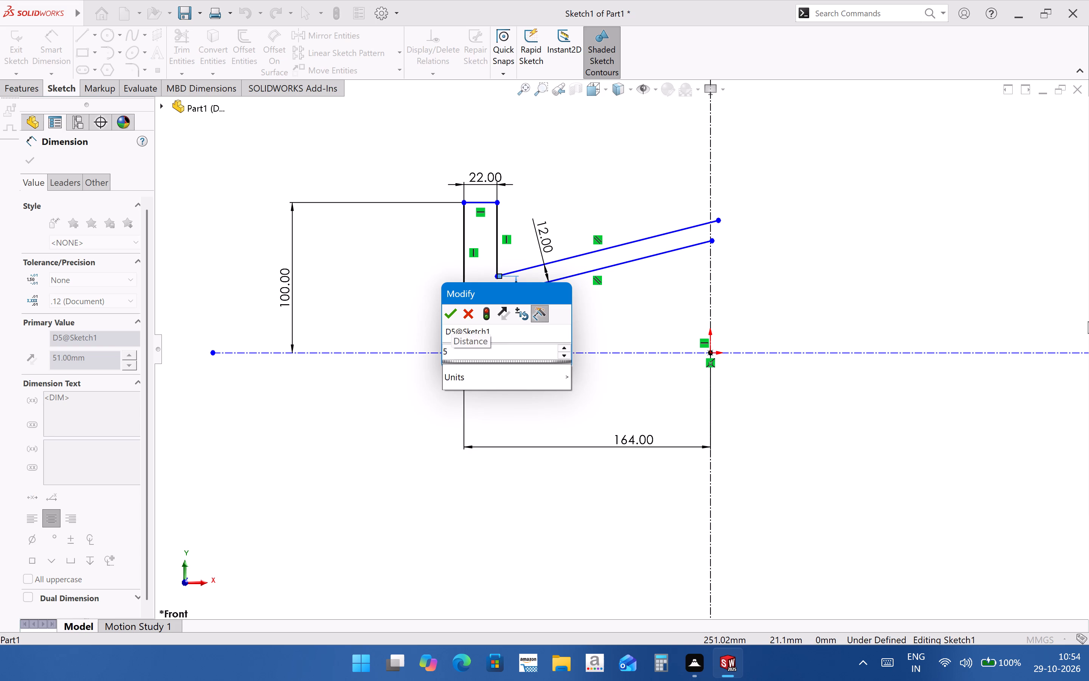
{"action": "key", "text": "5"}
{"action": "key", "text": "Return"}
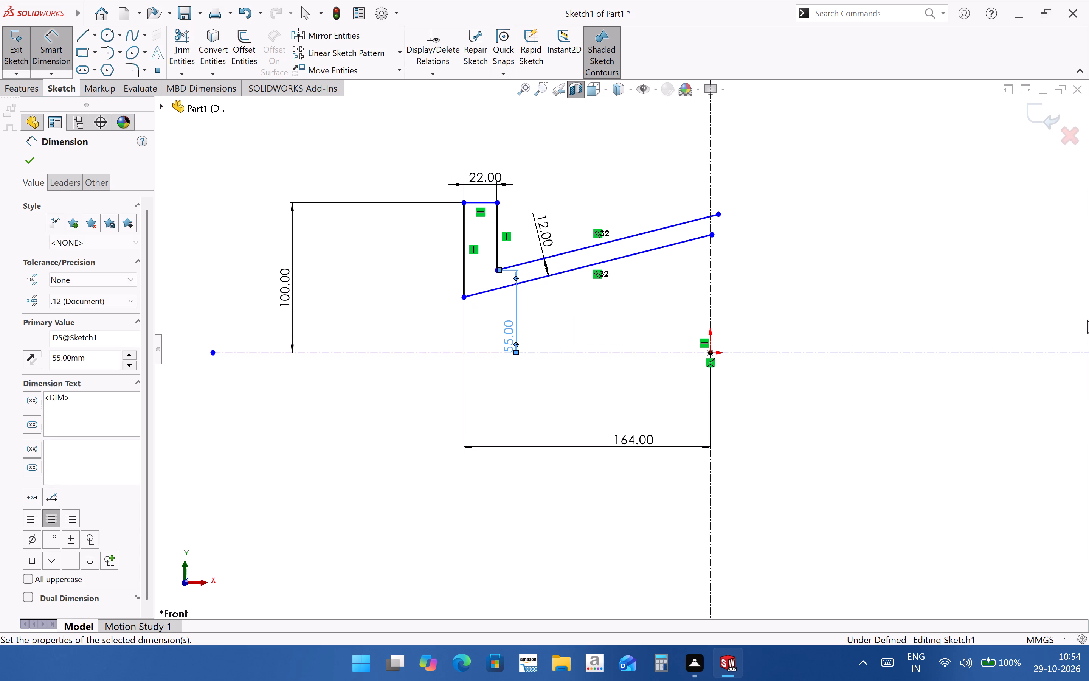
{"action": "left_click", "coordinate": [736, 434]}
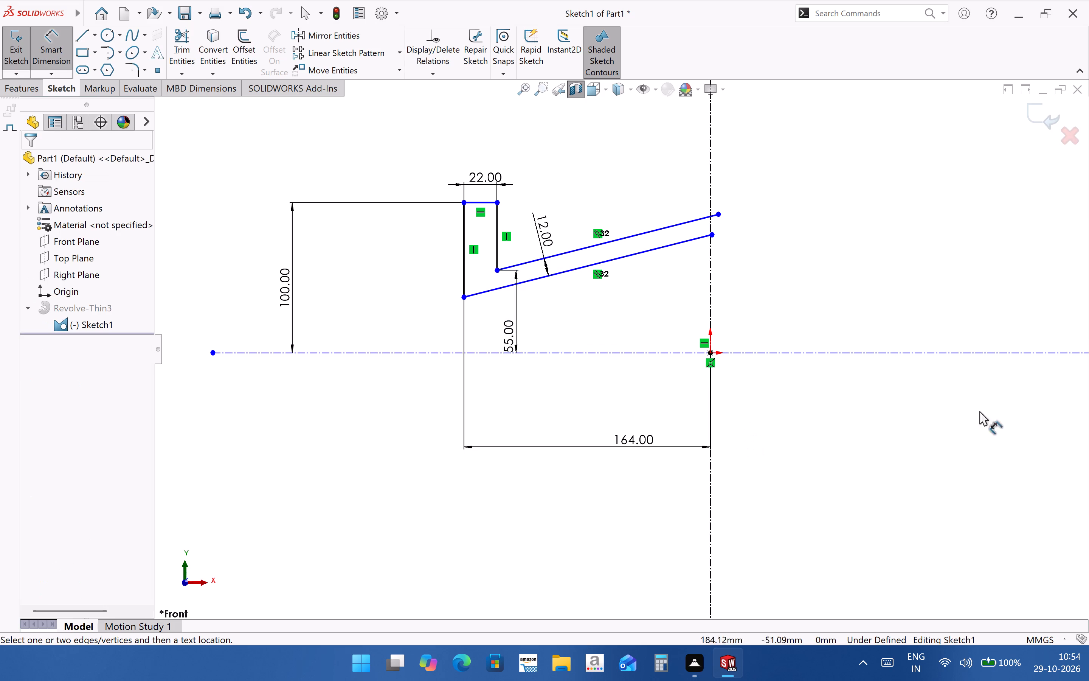
Dimension the angle between the lower sloped line and the horizontal centerline as 10°.
{"action": "scroll", "coordinate": [396, 303], "scroll_direction": "up", "scroll_amount": 1}
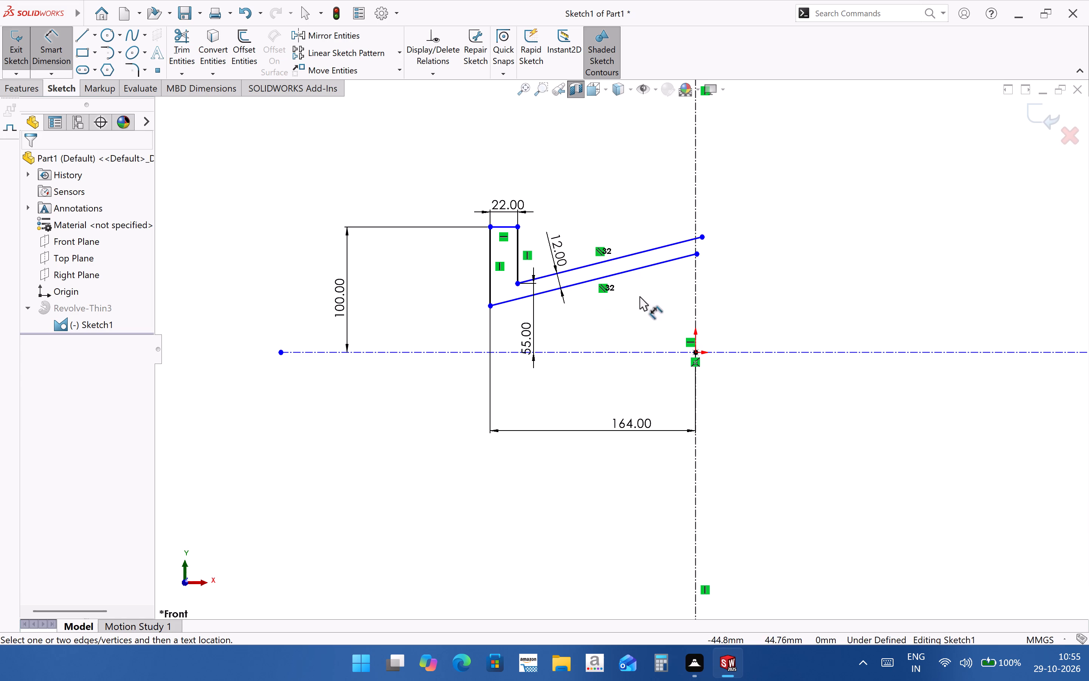
{"action": "left_click", "coordinate": [644, 265]}
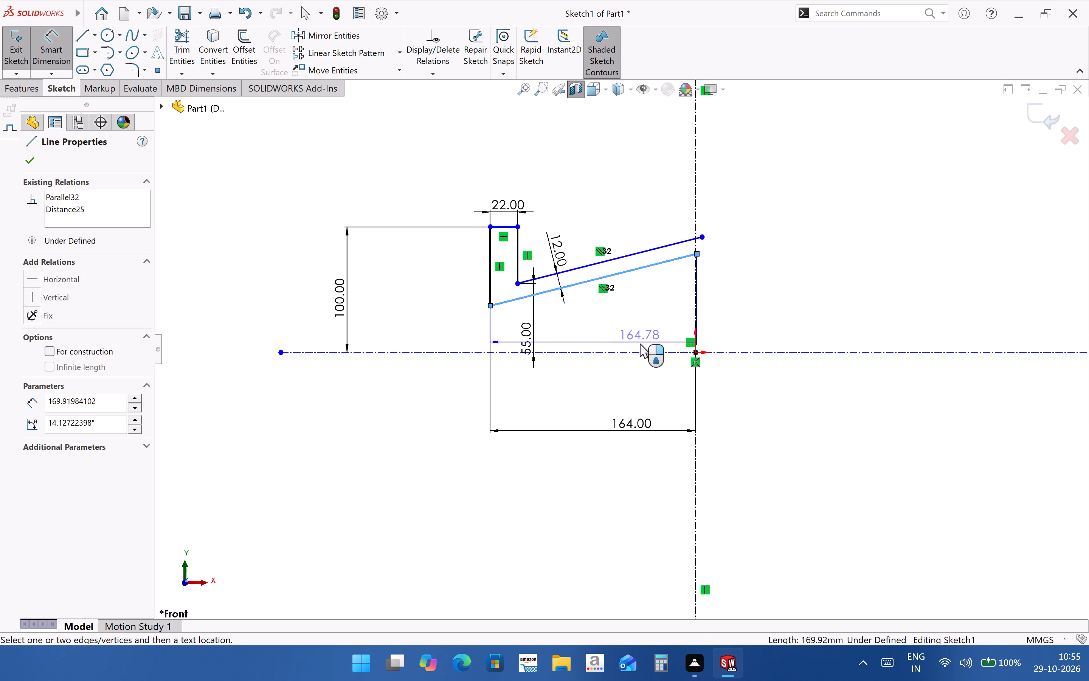
{"action": "left_click", "coordinate": [641, 353], "text": "ctrl"}
{"action": "left_click", "coordinate": [642, 323]}
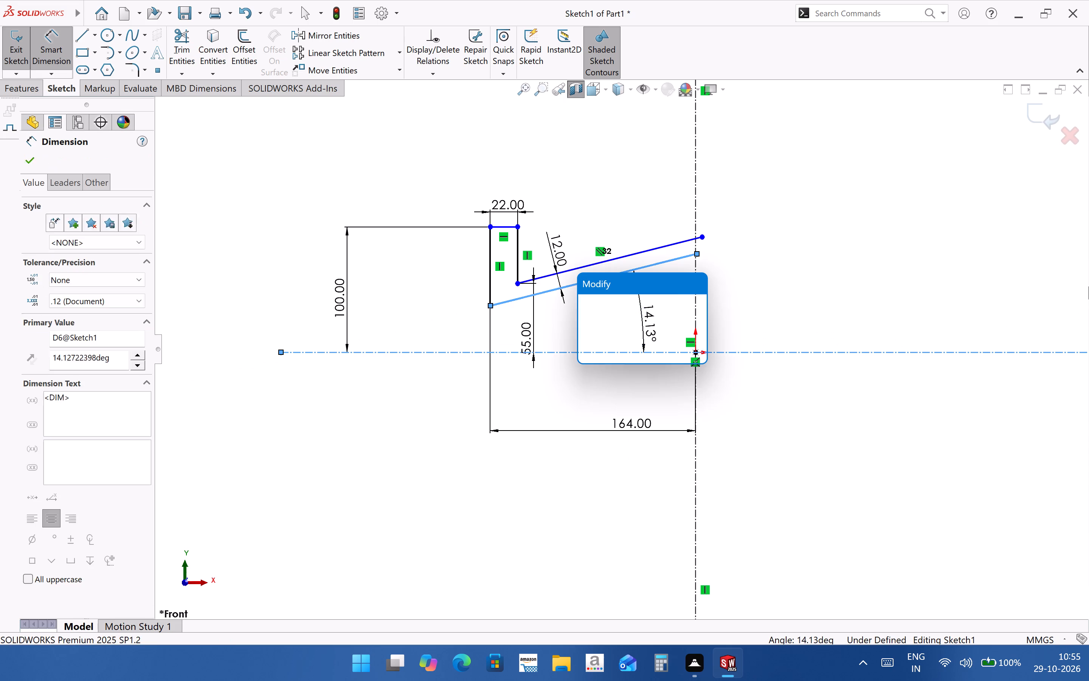
{"action": "key", "text": "1"}
{"action": "key", "text": "0"}
{"action": "key", "text": "Return"}
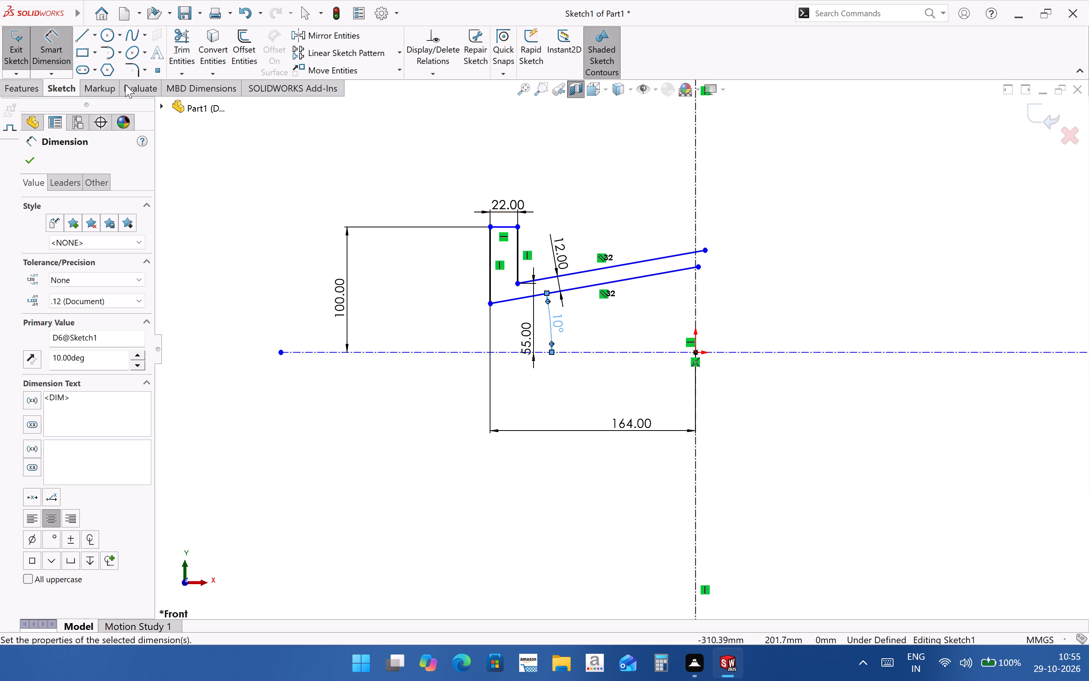
Apply a 5 mm sketch fillet between the flange's inner vertical line and the upper sloped line.
{"action": "left_click", "coordinate": [133, 70]}
{"action": "scroll", "coordinate": [538, 271], "scroll_direction": "down", "scroll_amount": 6}
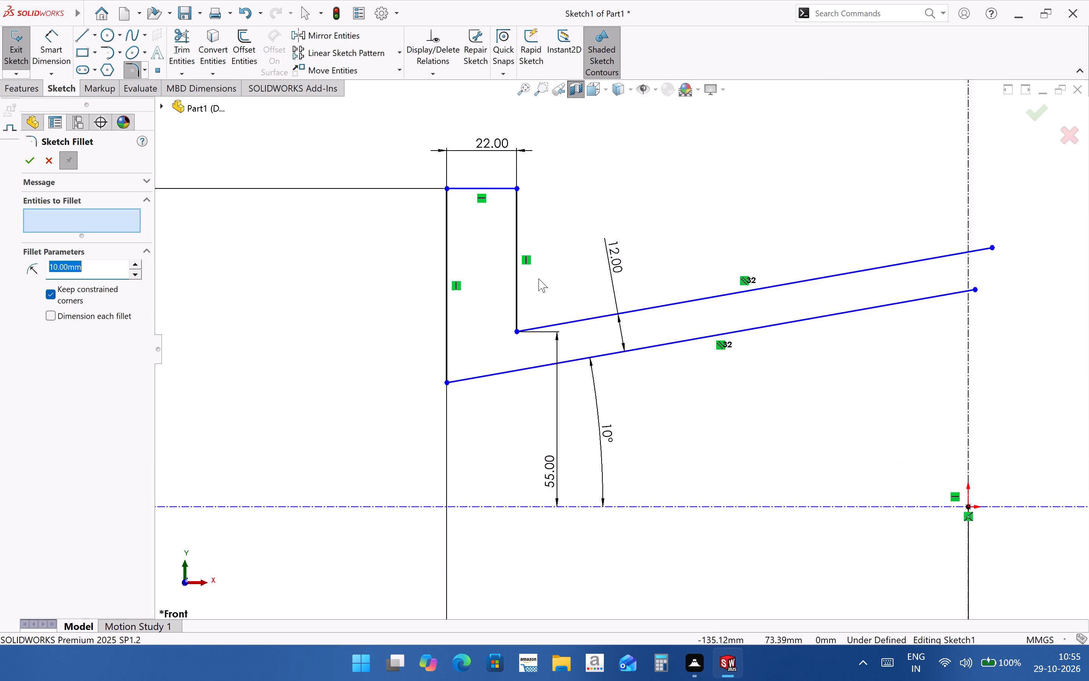
{"action": "left_click", "coordinate": [516, 322]}
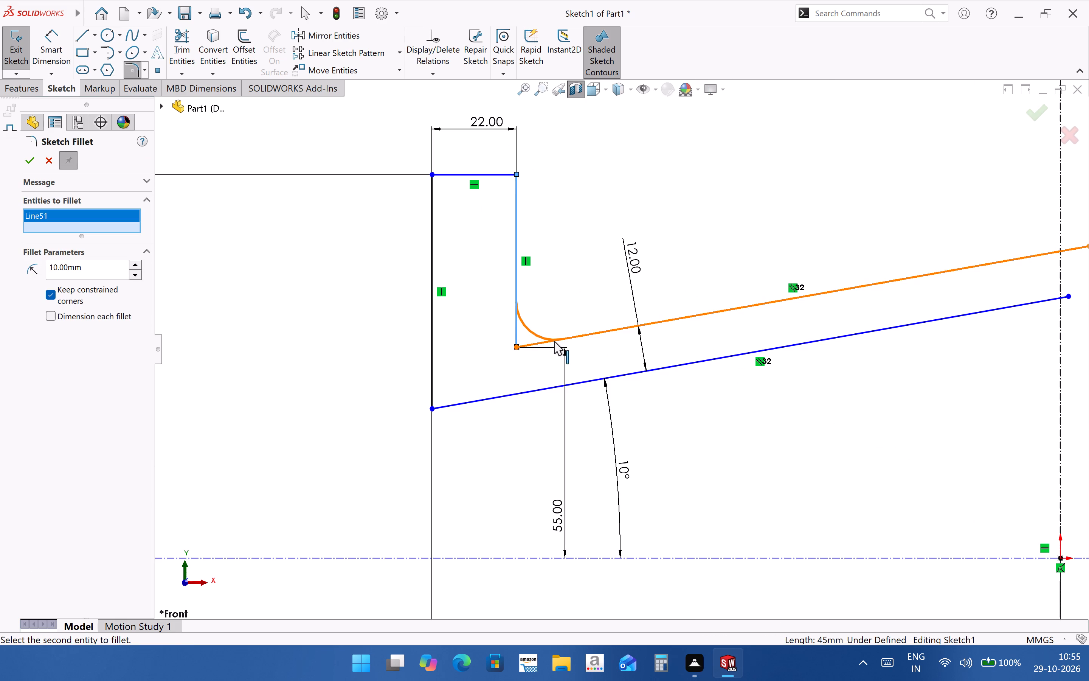
{"action": "left_click", "coordinate": [554, 341]}
{"action": "left_click_drag", "start_coordinate": [90, 272], "coordinate": [7, 272]}
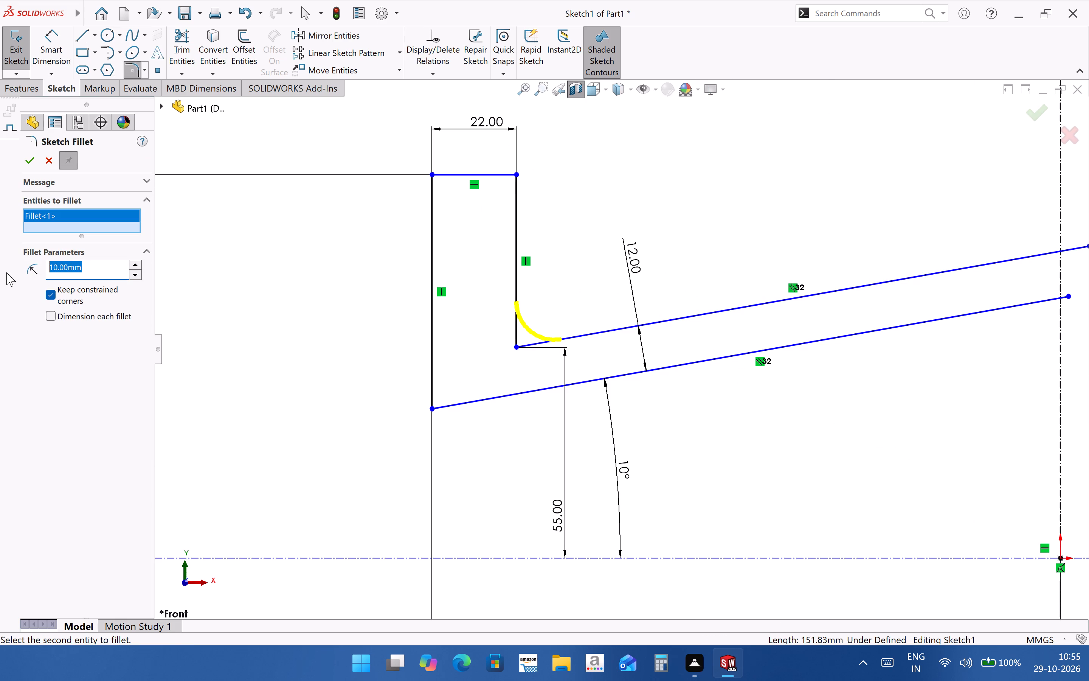
{"action": "key", "text": "5"}
{"action": "key", "text": "Return"}
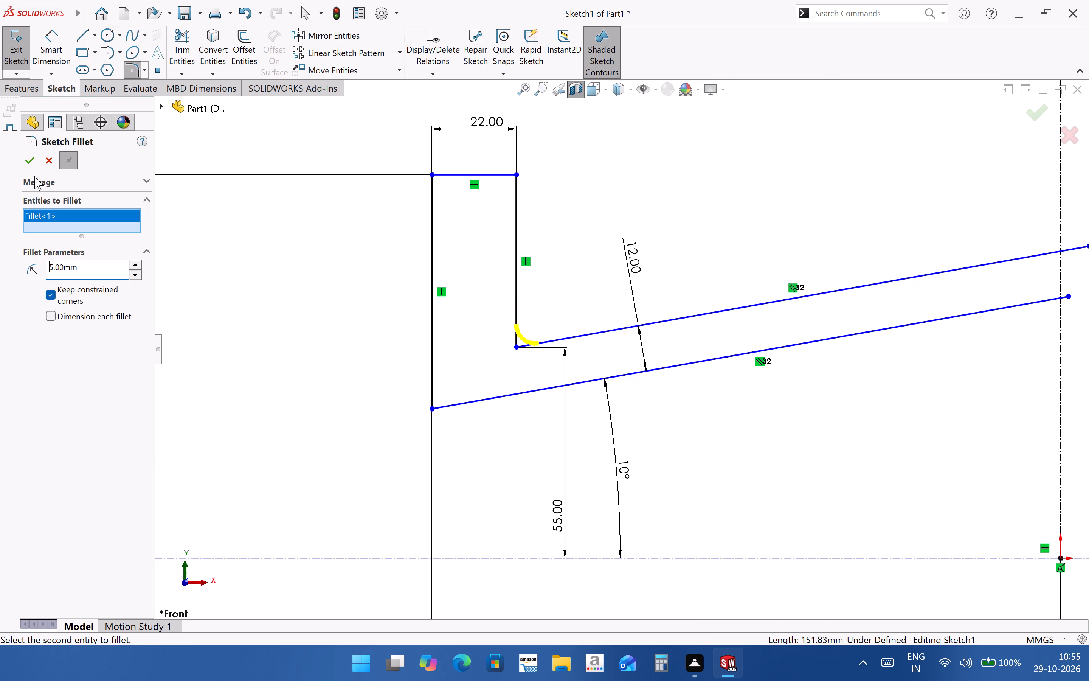
{"action": "left_click", "coordinate": [32, 167]}
{"action": "left_click", "coordinate": [694, 228]}
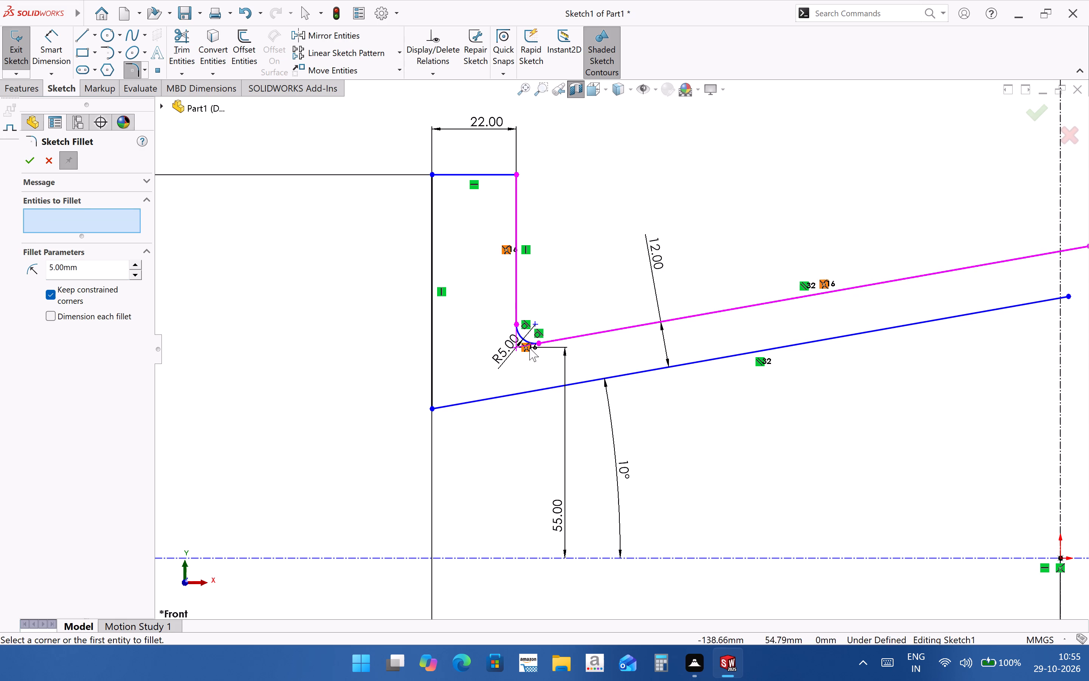
{"action": "scroll", "coordinate": [526, 338], "scroll_direction": "up", "scroll_amount": 5}
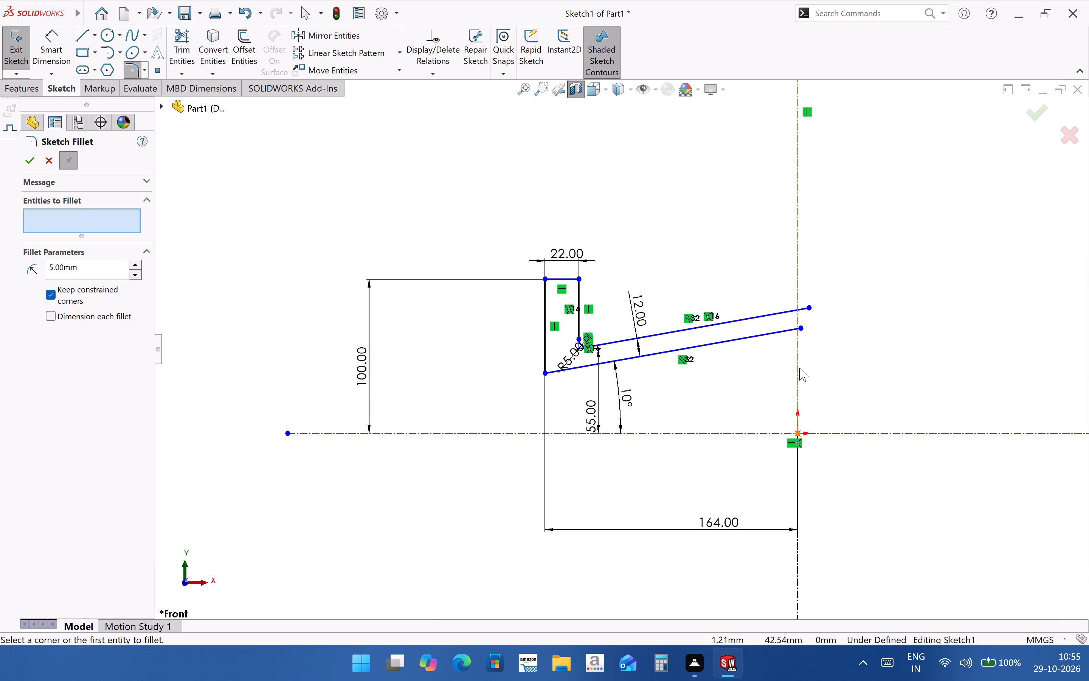
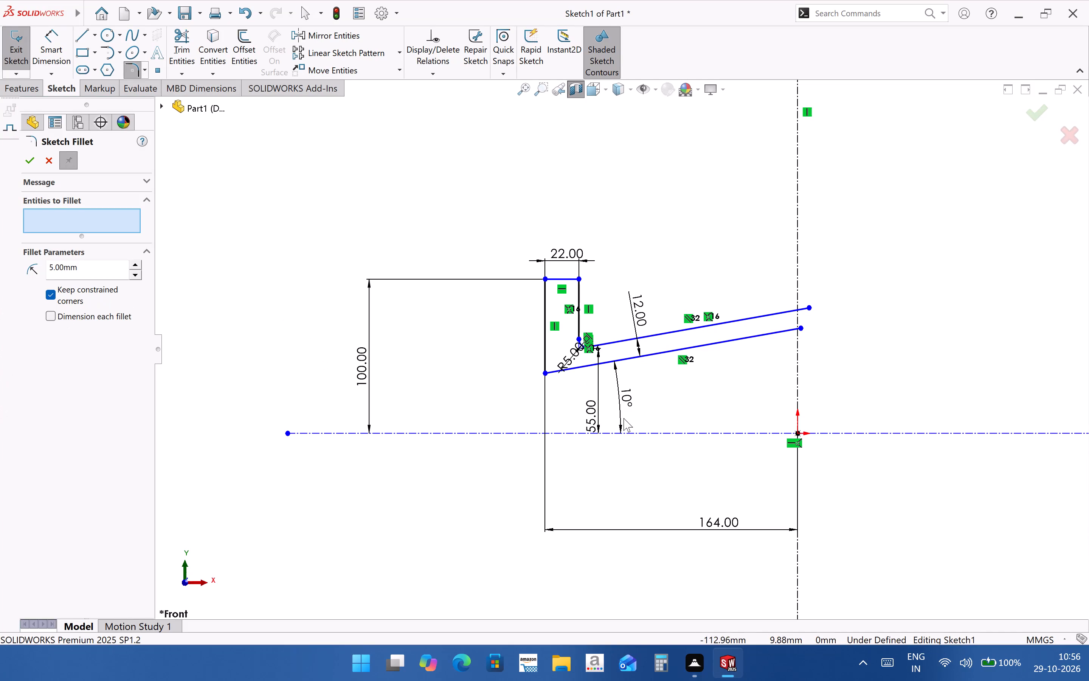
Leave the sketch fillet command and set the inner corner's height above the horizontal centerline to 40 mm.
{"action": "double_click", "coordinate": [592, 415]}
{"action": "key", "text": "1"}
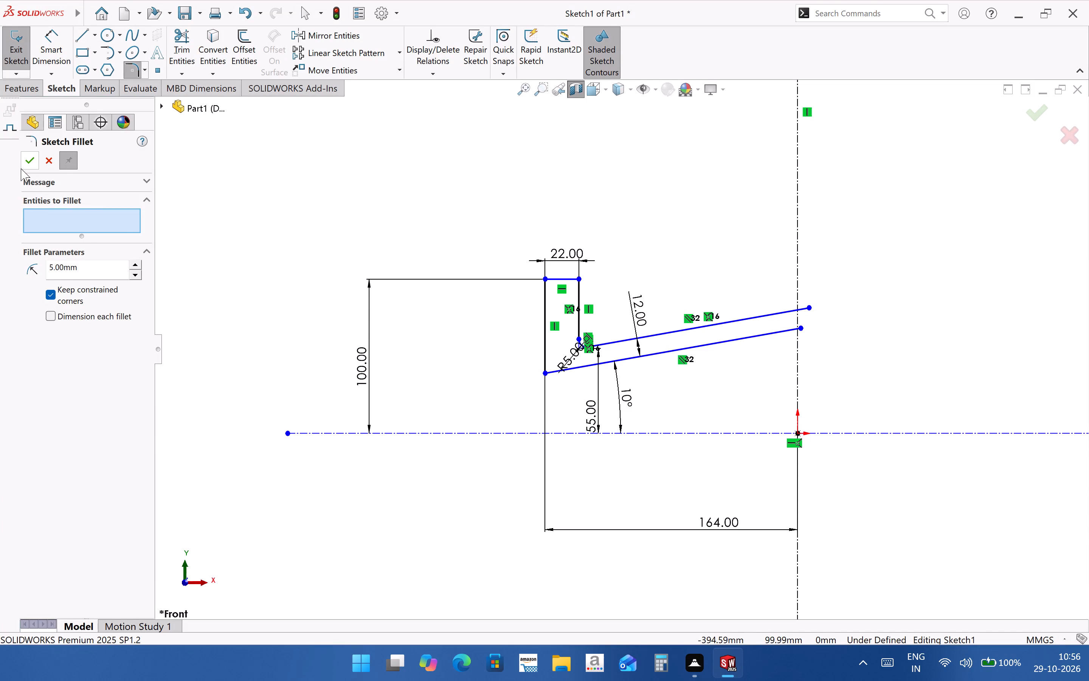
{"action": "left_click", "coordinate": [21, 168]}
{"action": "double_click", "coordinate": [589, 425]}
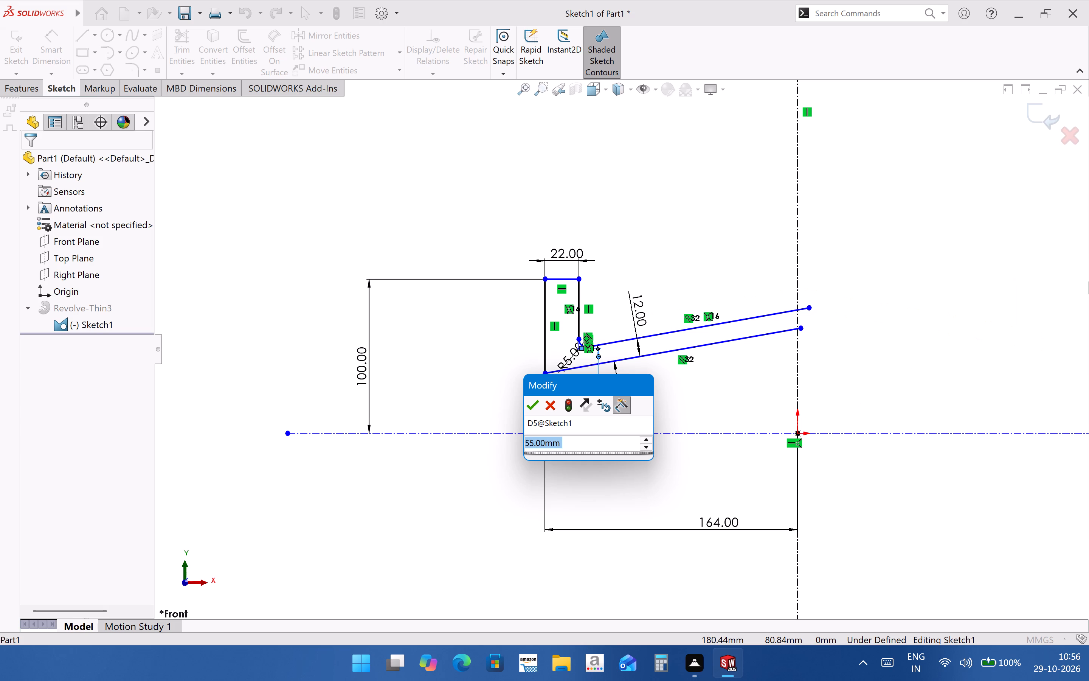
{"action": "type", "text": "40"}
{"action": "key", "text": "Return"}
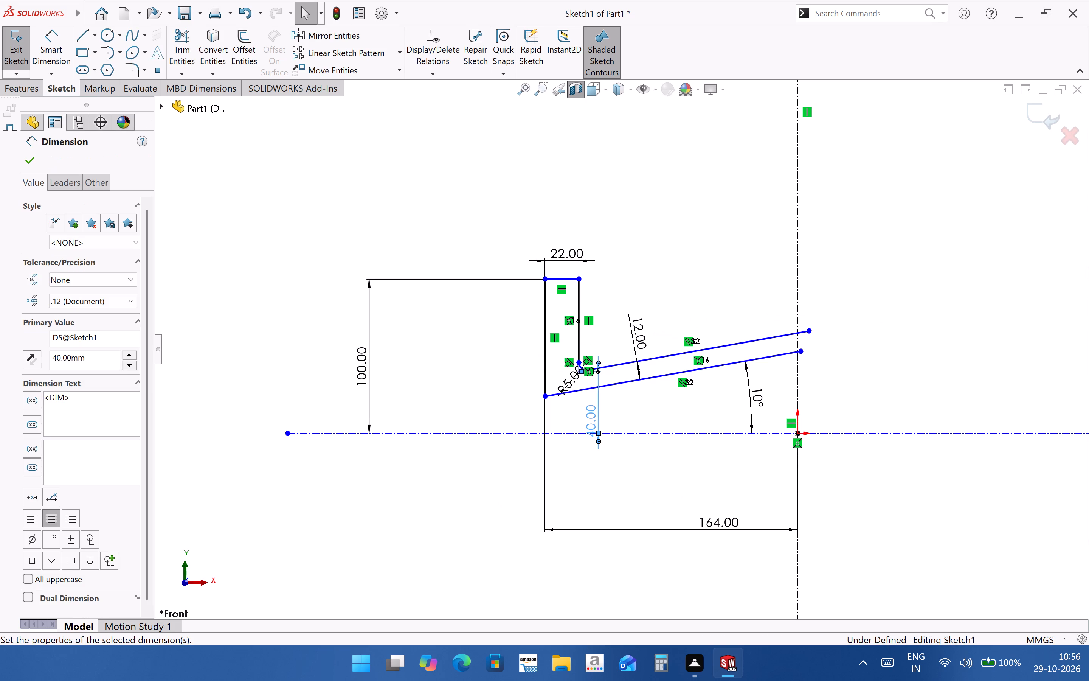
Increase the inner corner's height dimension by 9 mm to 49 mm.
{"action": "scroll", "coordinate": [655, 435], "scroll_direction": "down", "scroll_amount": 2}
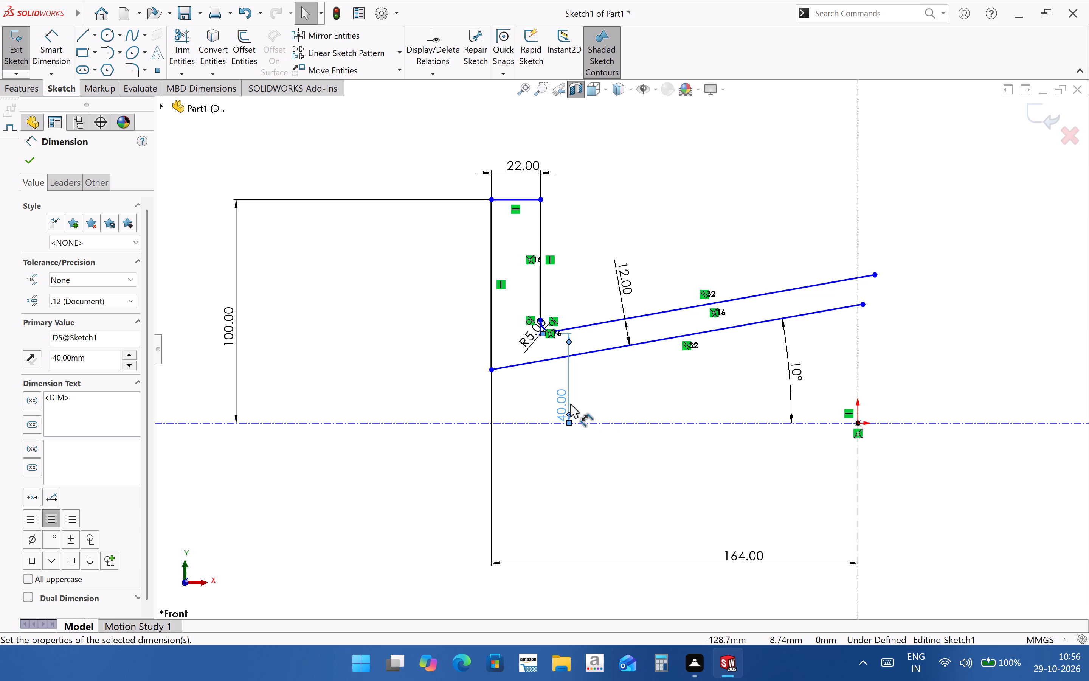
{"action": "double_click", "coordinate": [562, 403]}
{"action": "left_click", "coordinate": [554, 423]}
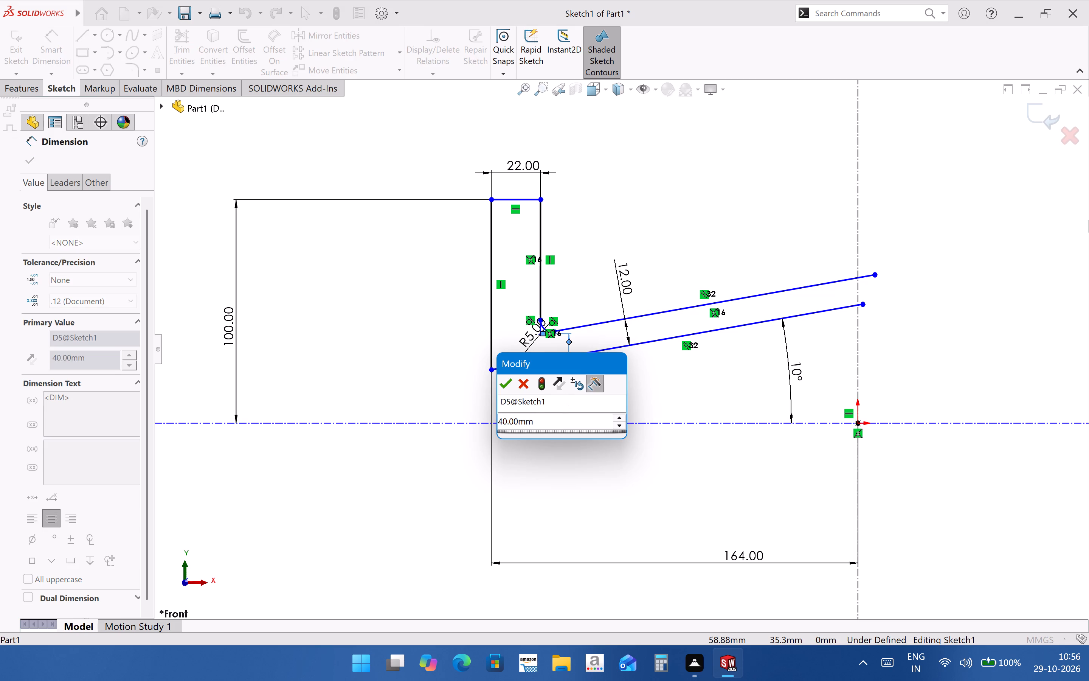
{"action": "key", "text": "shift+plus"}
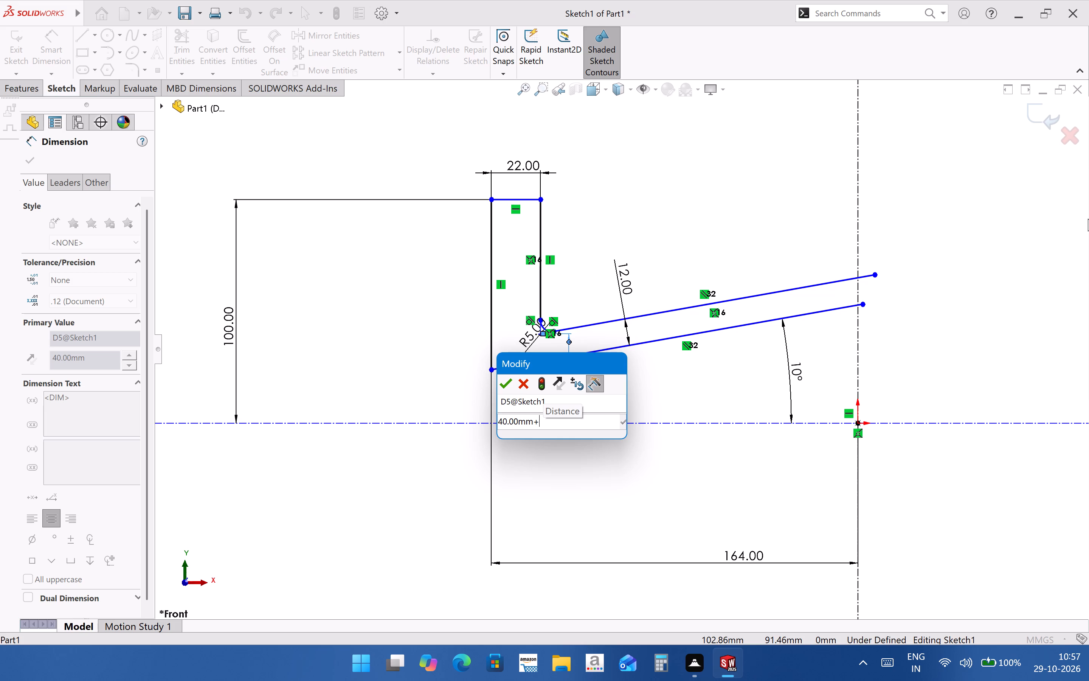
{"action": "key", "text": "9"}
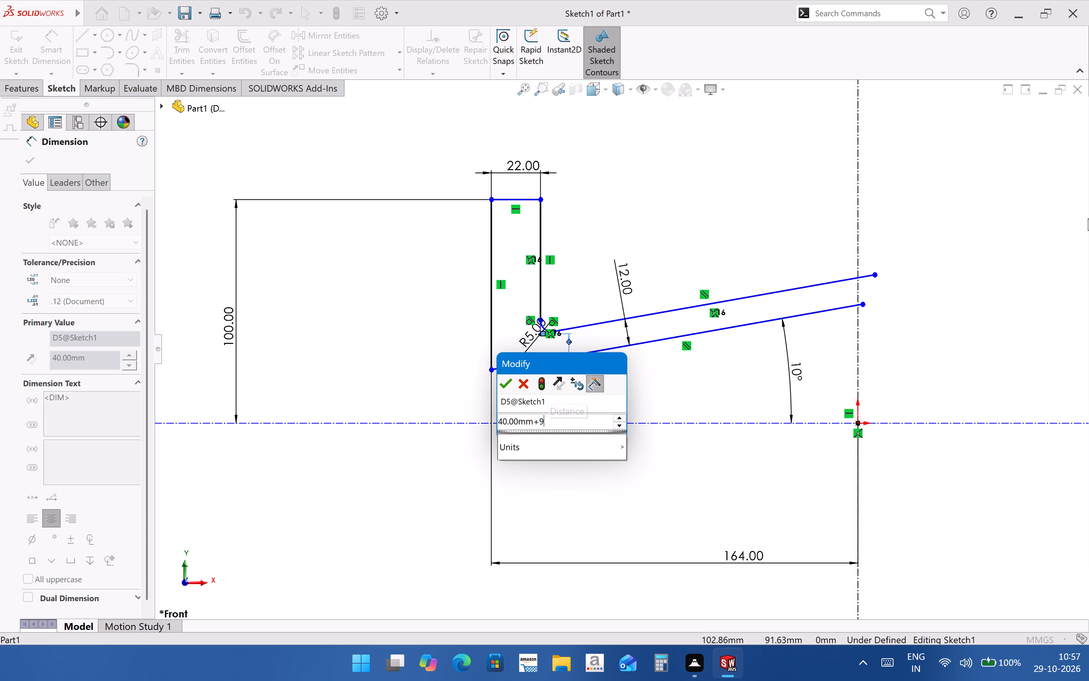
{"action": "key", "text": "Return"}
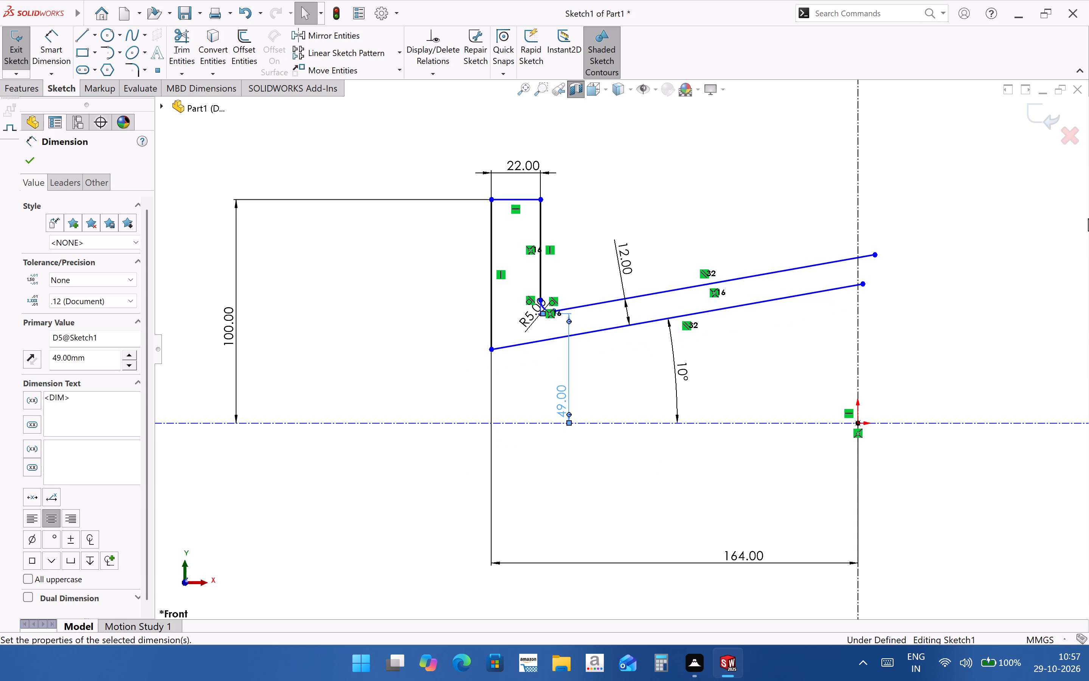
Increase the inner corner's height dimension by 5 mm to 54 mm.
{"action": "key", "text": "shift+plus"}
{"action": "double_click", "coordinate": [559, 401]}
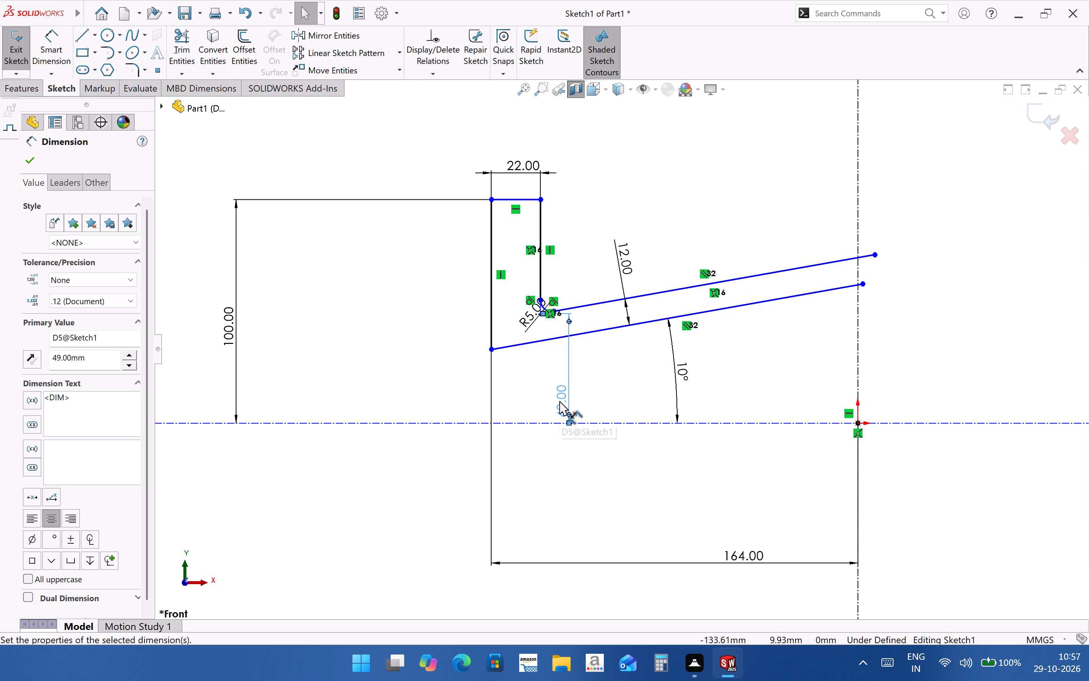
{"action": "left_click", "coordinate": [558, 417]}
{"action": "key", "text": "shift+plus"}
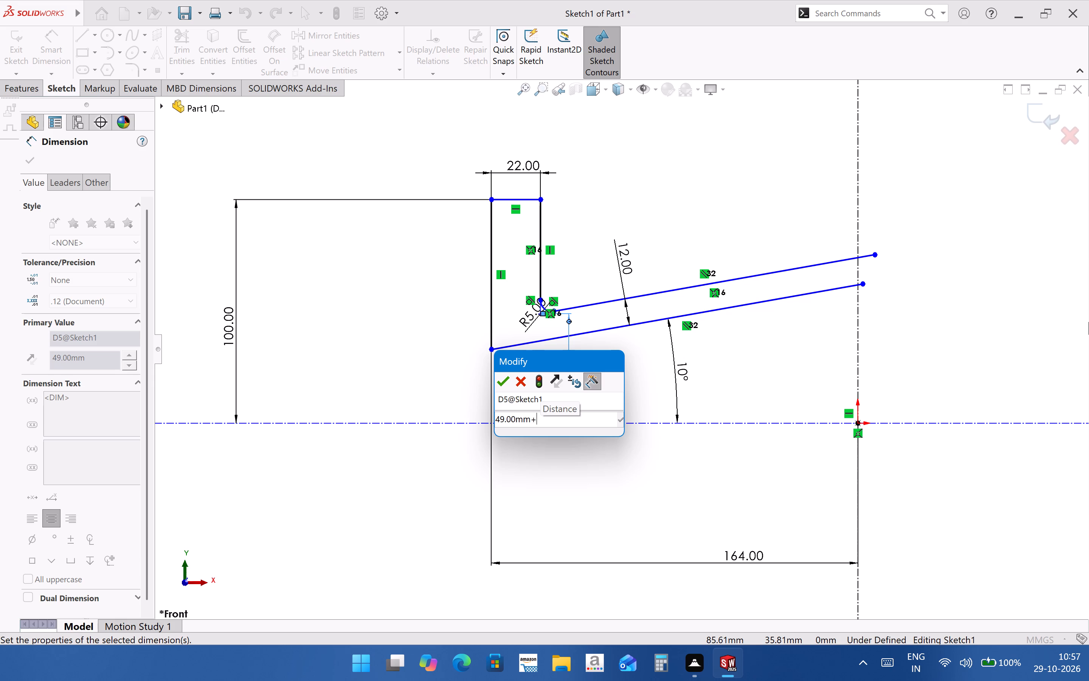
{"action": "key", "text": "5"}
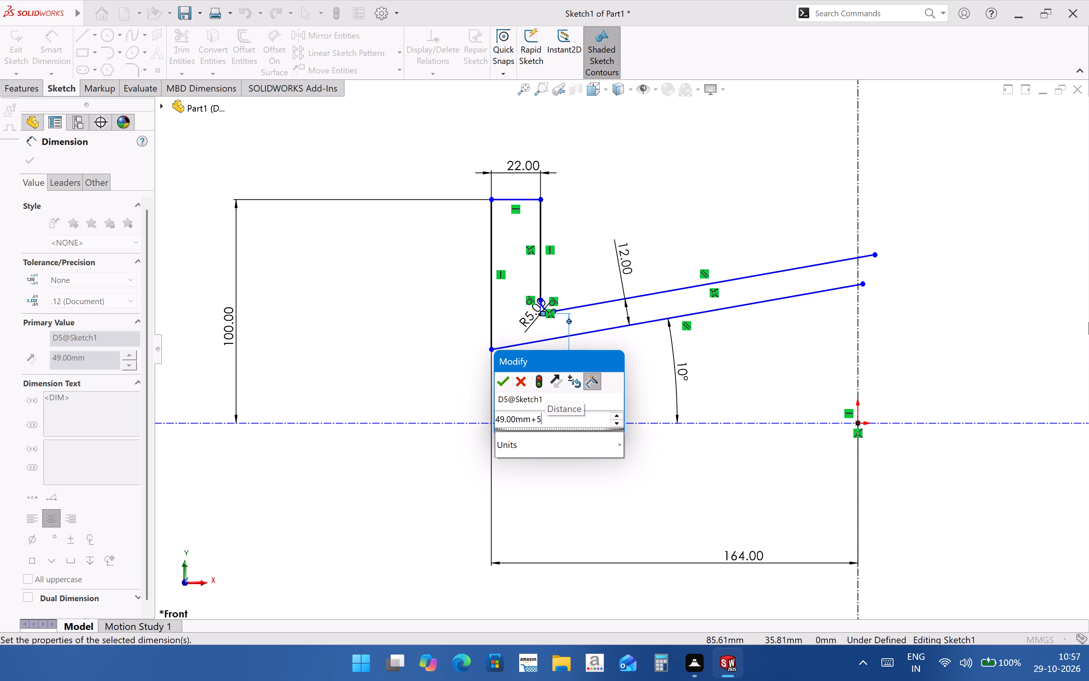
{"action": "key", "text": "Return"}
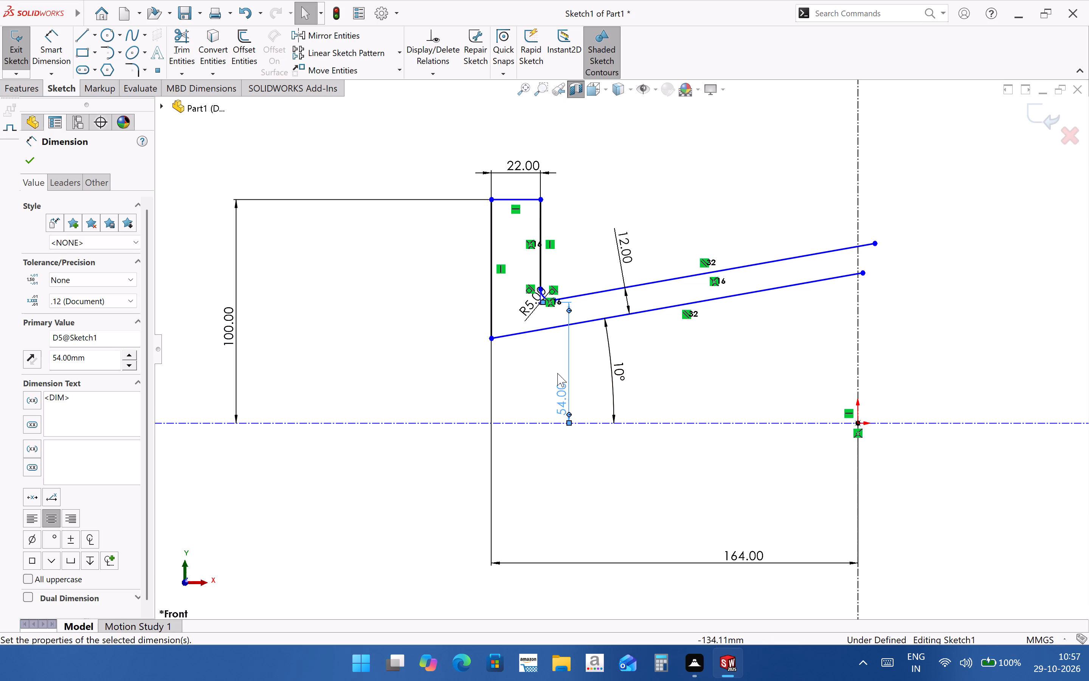
Set the inner corner's height above the horizontal centerline to 55 mm.
{"action": "double_click", "coordinate": [561, 391]}
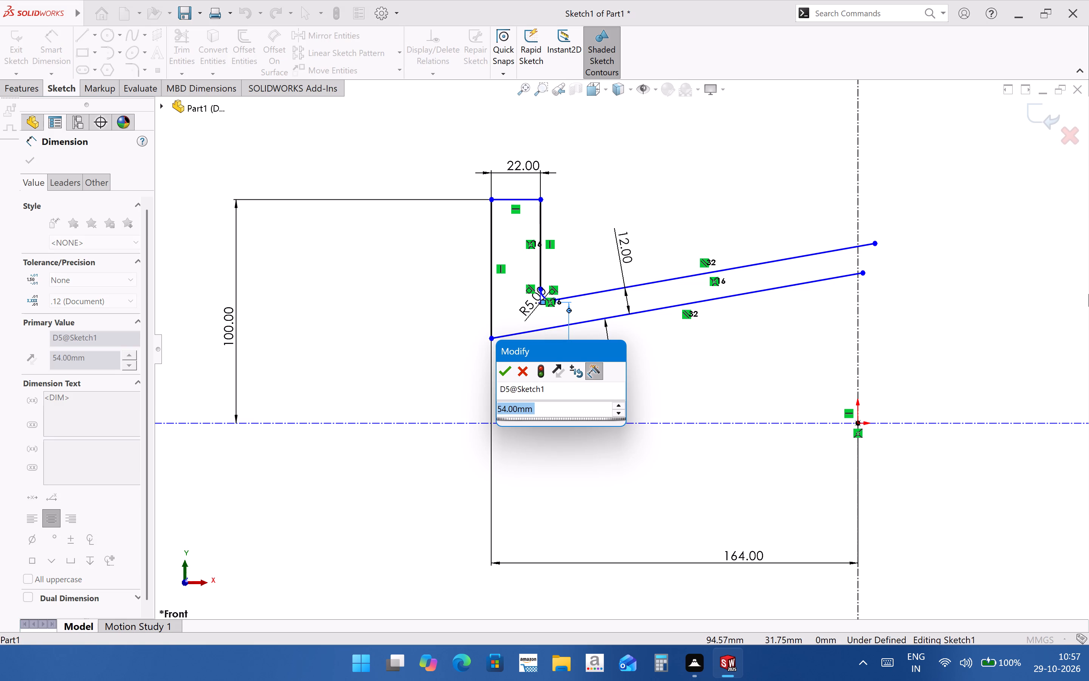
{"action": "type", "text": "55"}
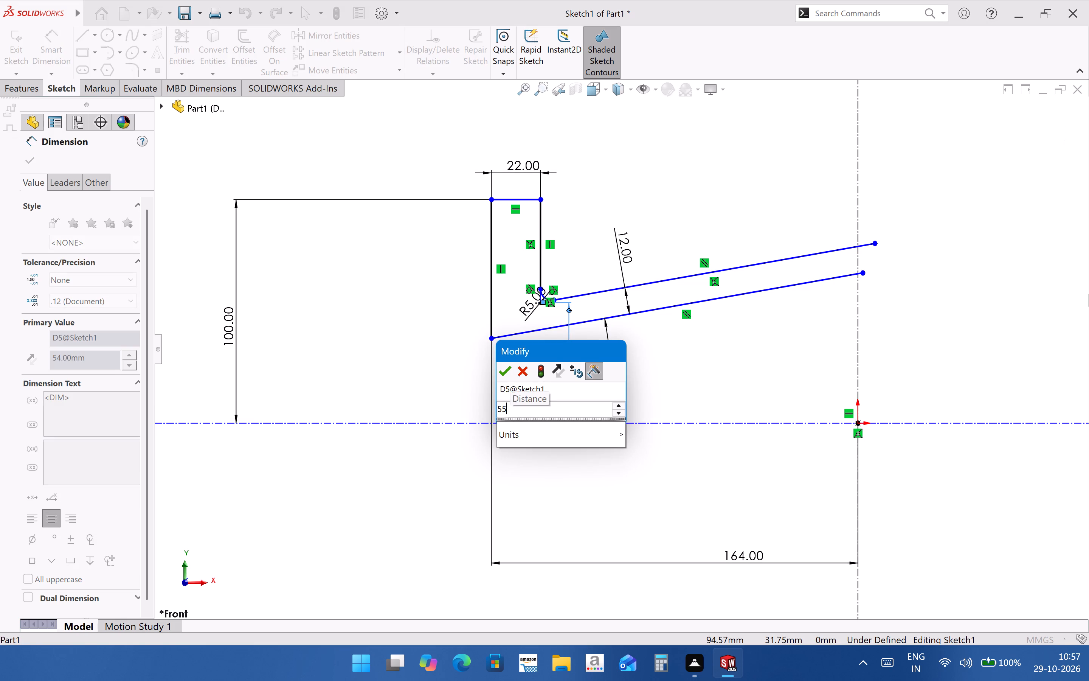
{"action": "key", "text": "Return"}
{"action": "left_click", "coordinate": [987, 412]}
Sketch a vertical line about 19 mm long on the vertical centerline, crossing the ends of both sloped lines.
{"action": "scroll", "coordinate": [461, 371], "scroll_direction": "up", "scroll_amount": 3}
{"action": "scroll", "coordinate": [770, 419], "scroll_direction": "down", "scroll_amount": 2}
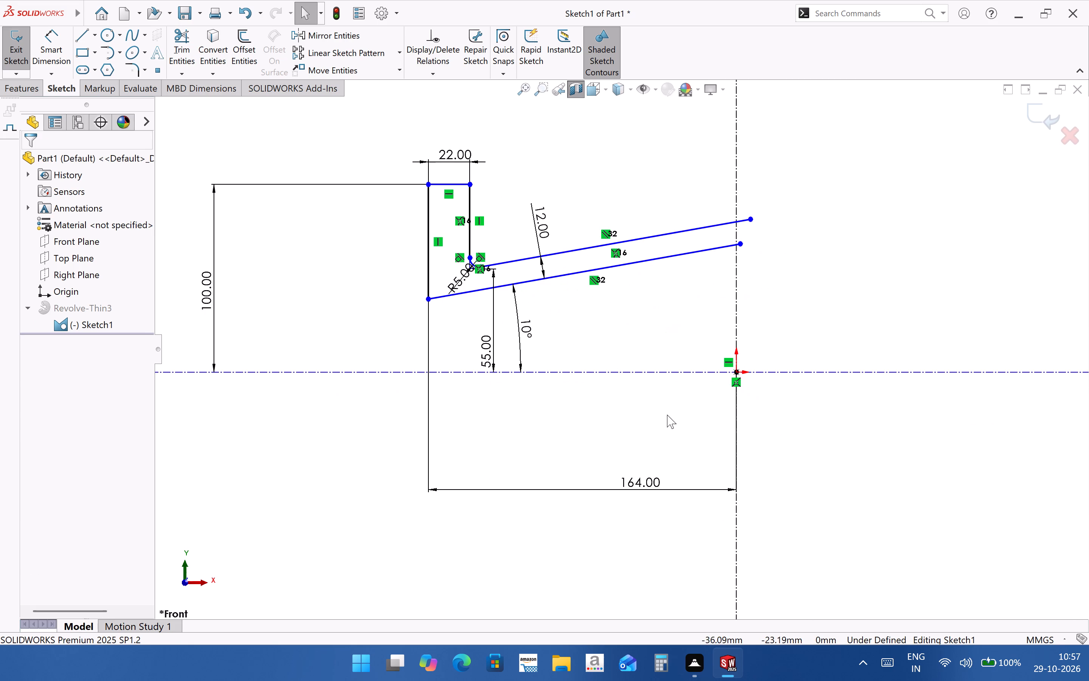
{"action": "scroll", "coordinate": [667, 414], "scroll_direction": "up", "scroll_amount": 1}
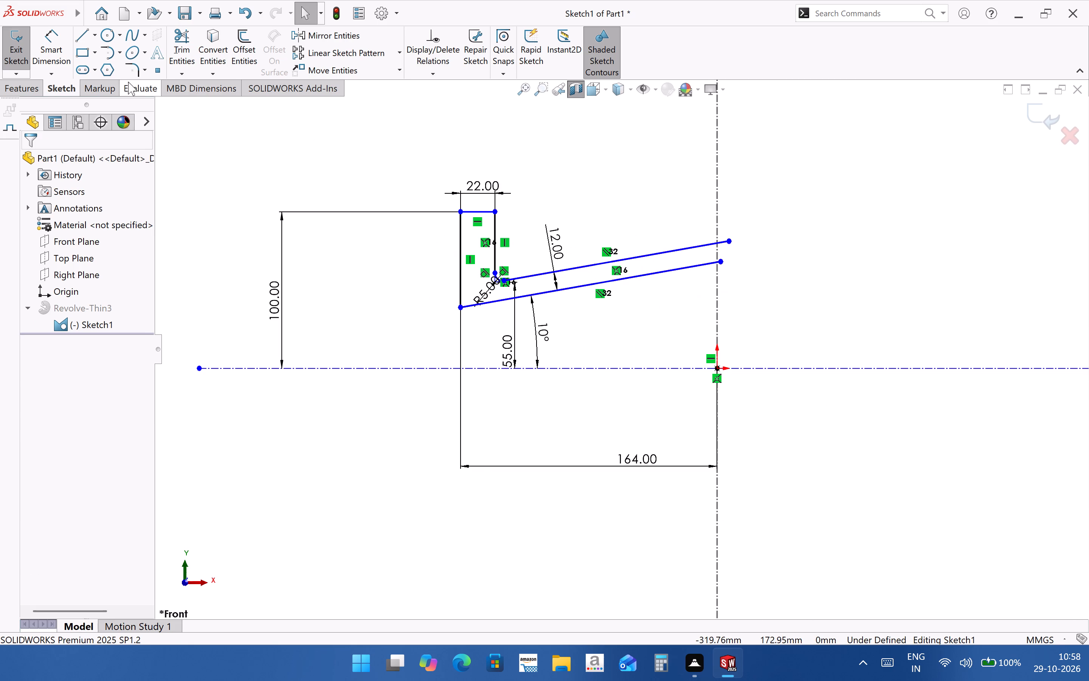
{"action": "left_click", "coordinate": [79, 44]}
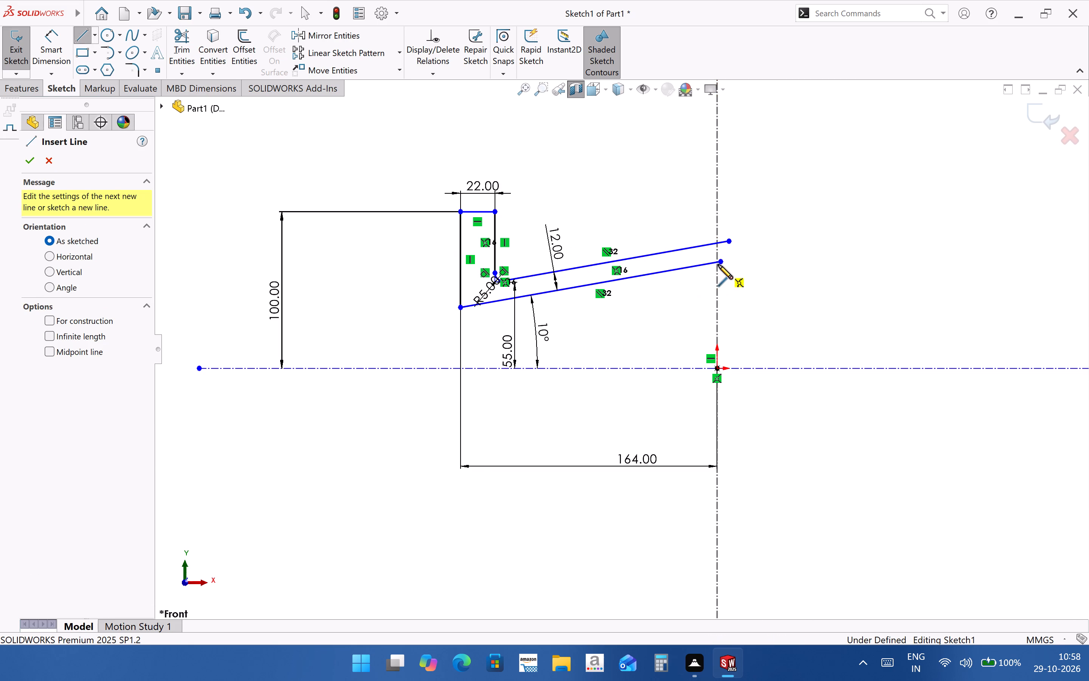
{"action": "scroll", "coordinate": [718, 260], "scroll_direction": "down", "scroll_amount": 7}
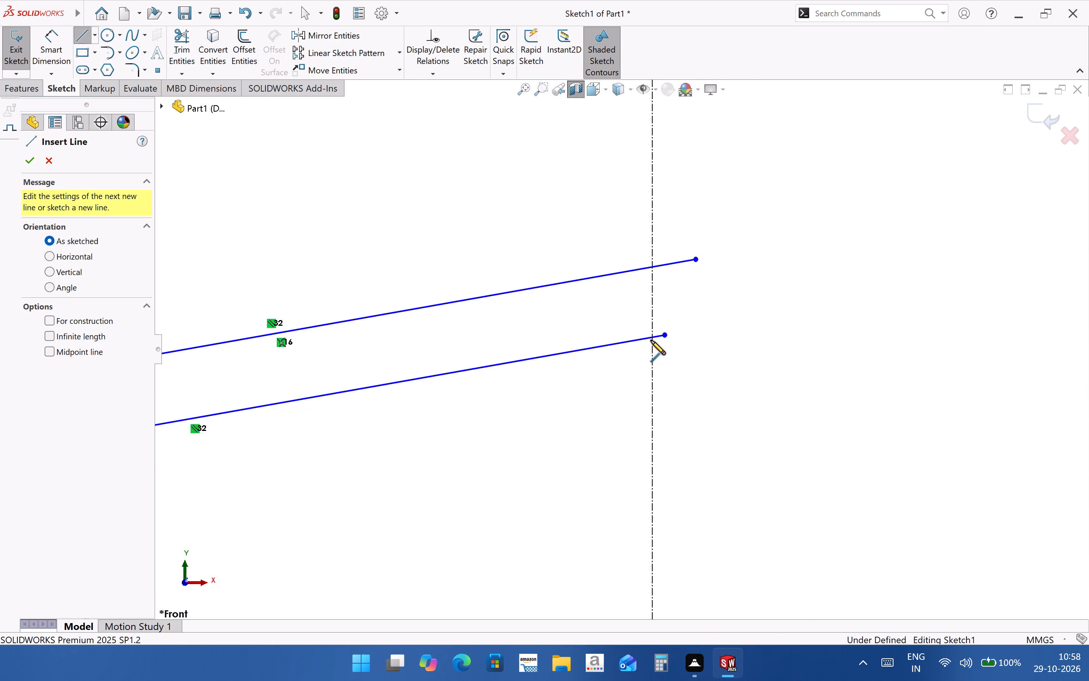
{"action": "left_click", "coordinate": [653, 237]}
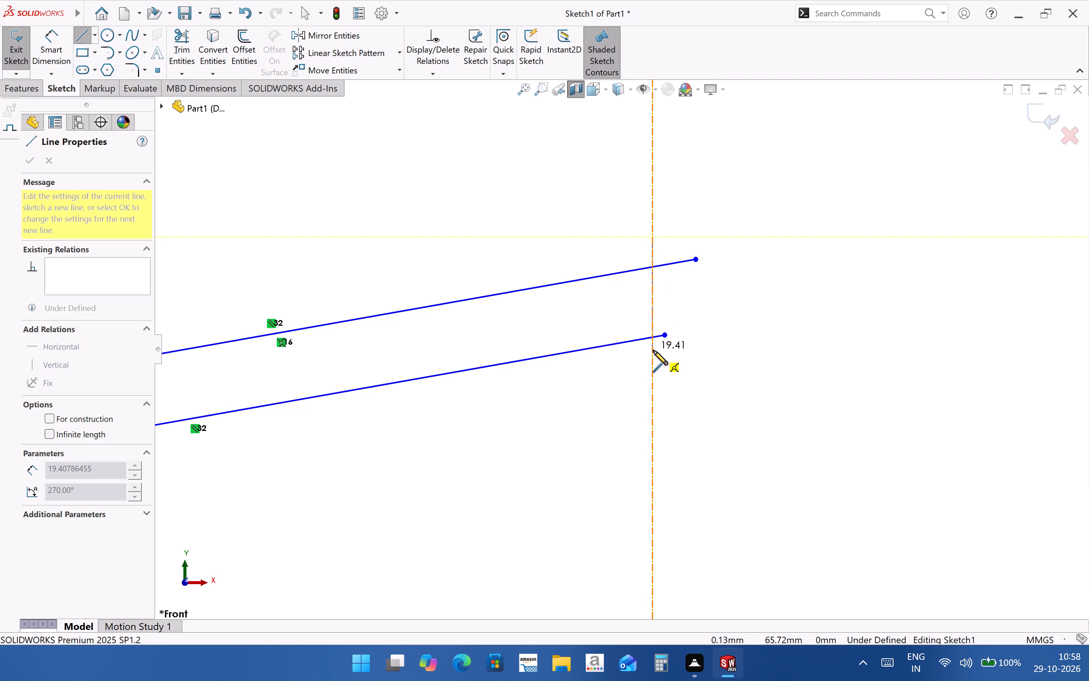
{"action": "left_click", "coordinate": [653, 350]}
{"action": "key", "text": "Escape"}
{"action": "key", "text": "Escape"}
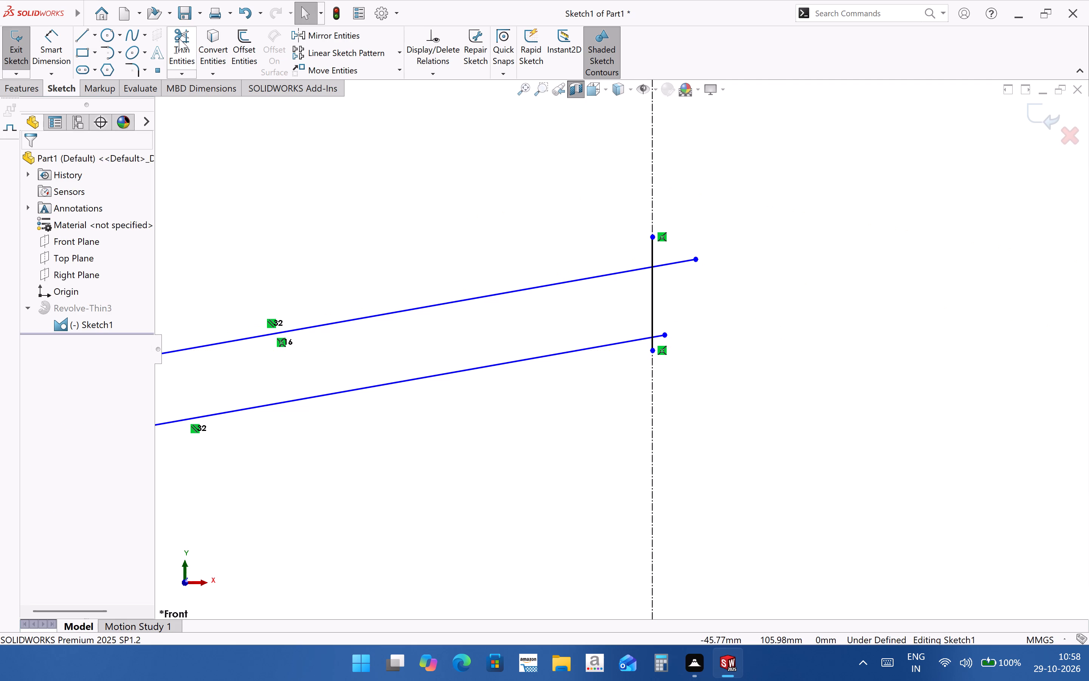
Trim both sloped lines at the vertical centerline and remove the short vertical line's overhangs above and below them.
{"action": "left_click", "coordinate": [179, 38]}
{"action": "left_click_drag", "start_coordinate": [626, 248], "coordinate": [661, 335]}
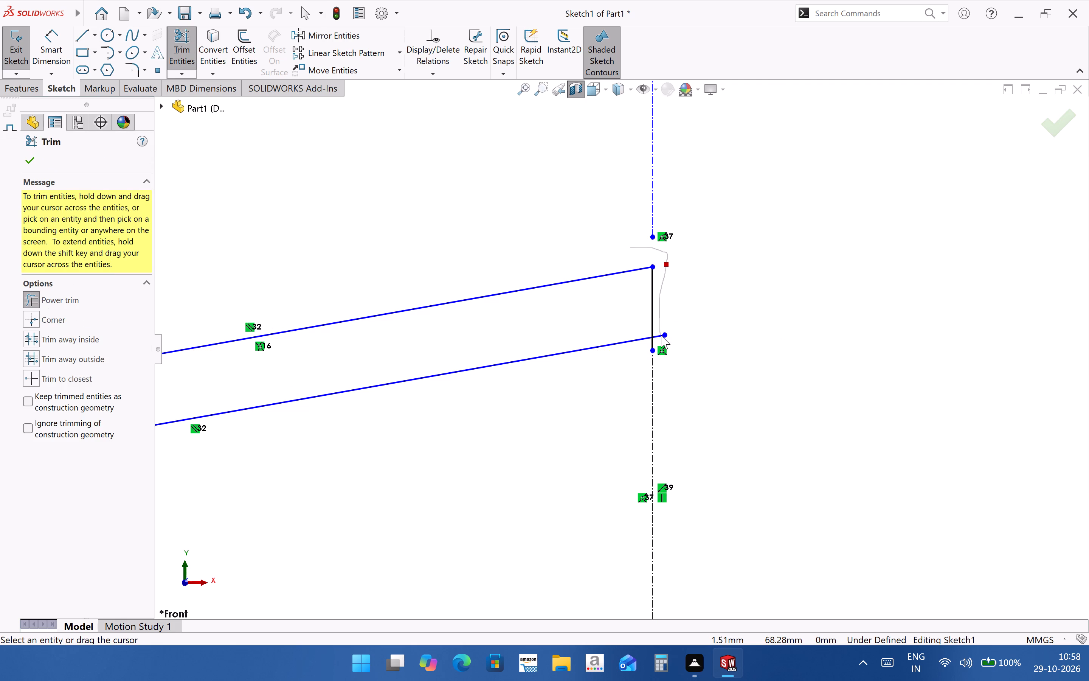
{"action": "left_click_drag", "start_coordinate": [661, 335], "coordinate": [661, 338]}
{"action": "scroll", "coordinate": [700, 359], "scroll_direction": "up", "scroll_amount": 2}
{"action": "scroll", "coordinate": [669, 341], "scroll_direction": "down", "scroll_amount": 5}
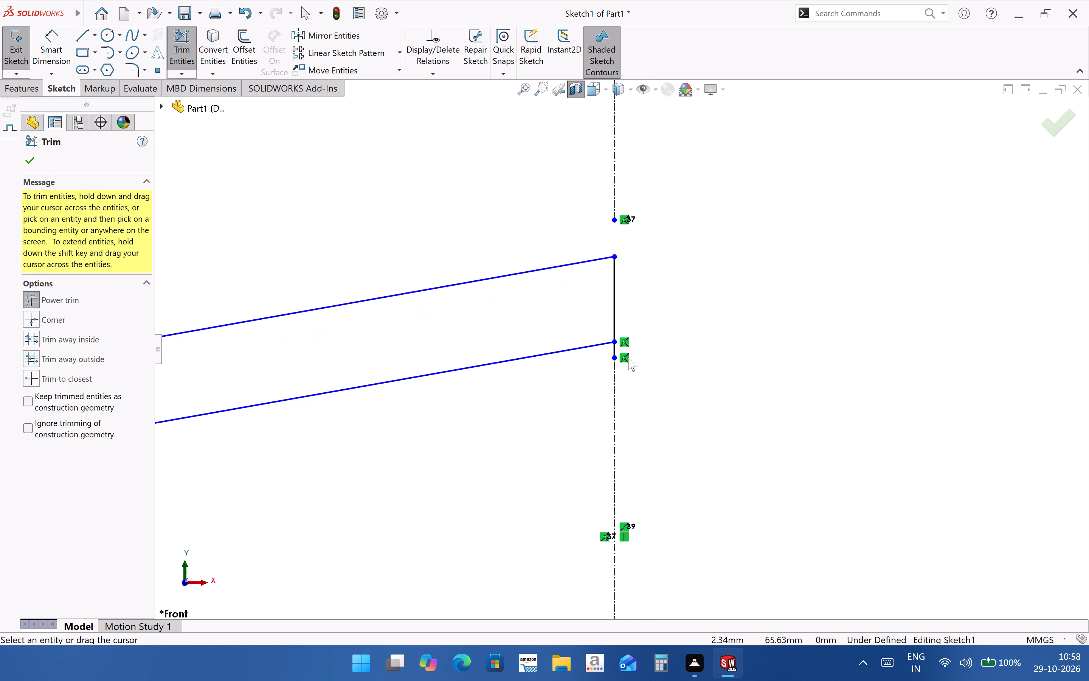
{"action": "scroll", "coordinate": [628, 358], "scroll_direction": "down", "scroll_amount": 2}
{"action": "left_click_drag", "start_coordinate": [627, 346], "coordinate": [580, 345]}
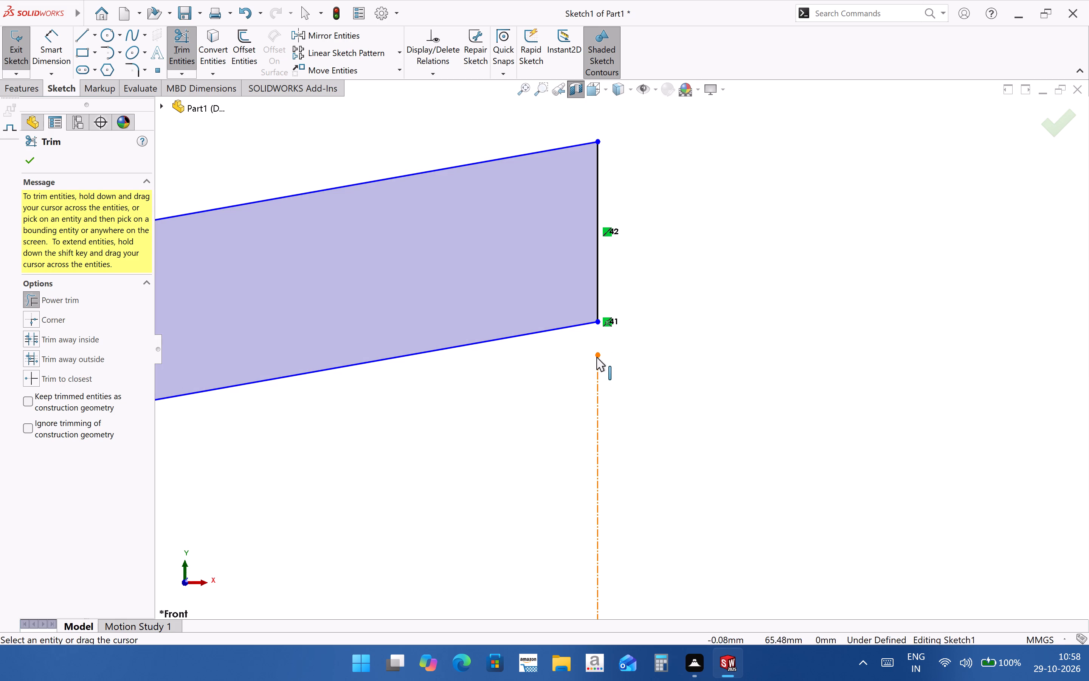
{"action": "scroll", "coordinate": [608, 305], "scroll_direction": "up", "scroll_amount": 3}
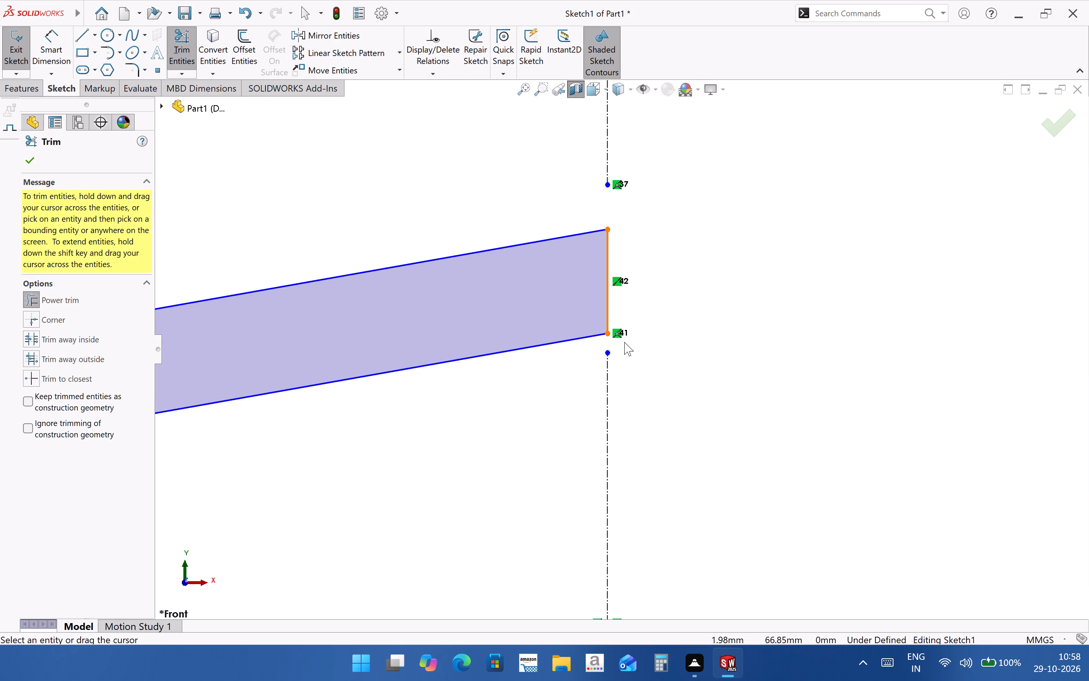
{"action": "scroll", "coordinate": [619, 277], "scroll_direction": "up", "scroll_amount": 3}
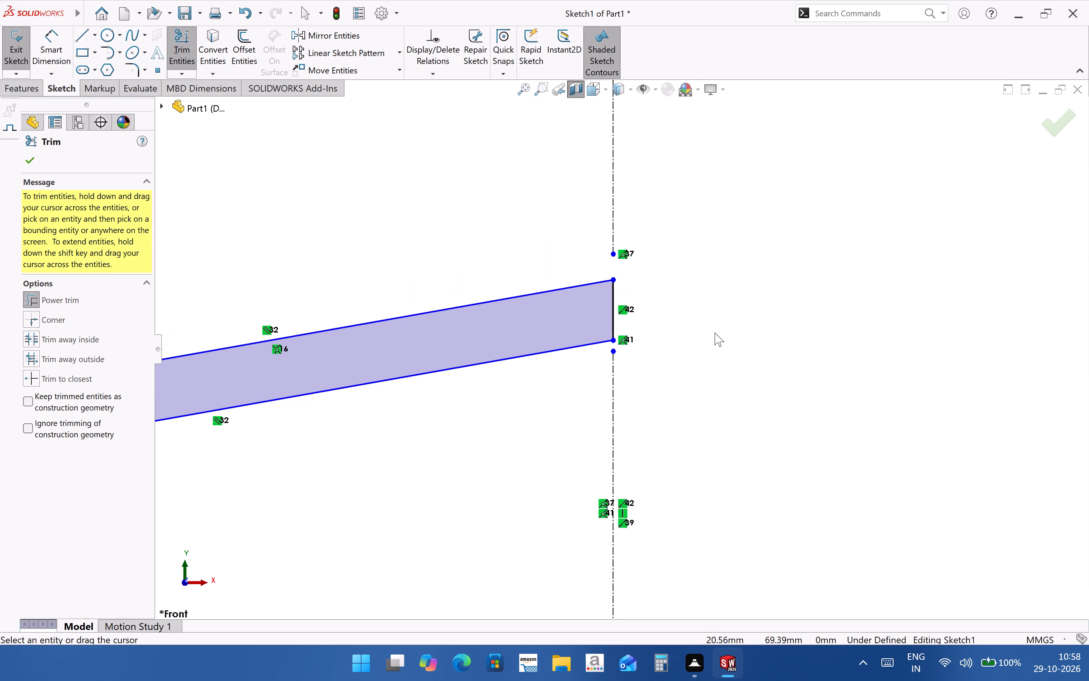
{"action": "key", "text": "Escape"}
Delete the separate centerline piece above the profile and extend the lower vertical centerline to about 109 mm above the origin.
{"action": "left_click", "coordinate": [611, 205]}
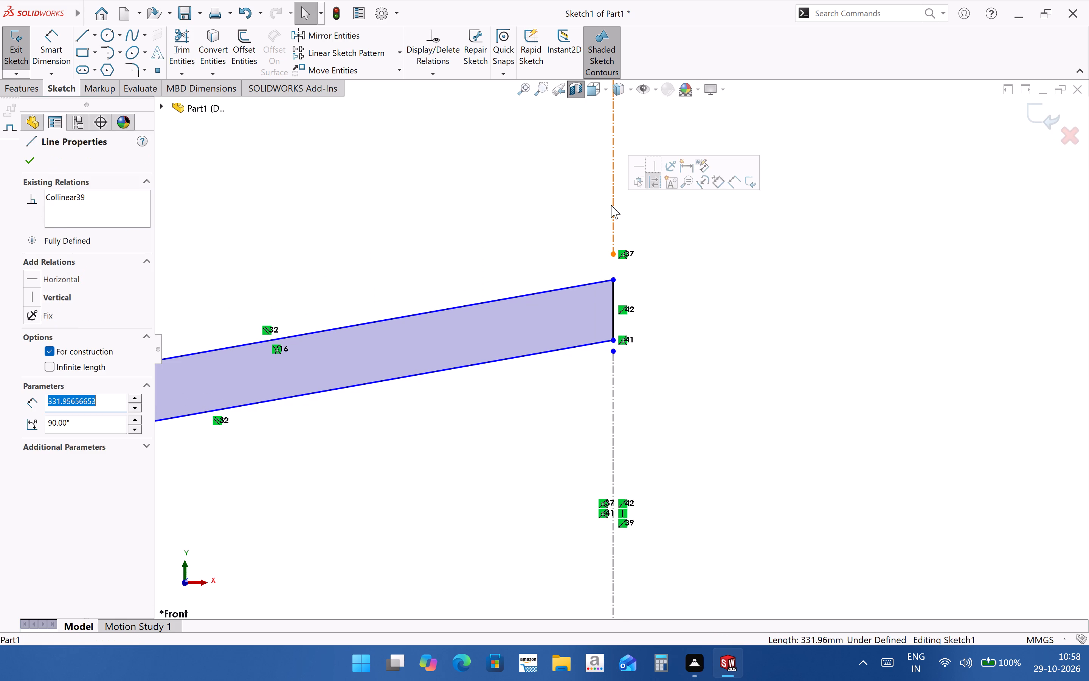
{"action": "key", "text": "Delete"}
{"action": "left_click_drag", "start_coordinate": [615, 352], "coordinate": [621, 143]}
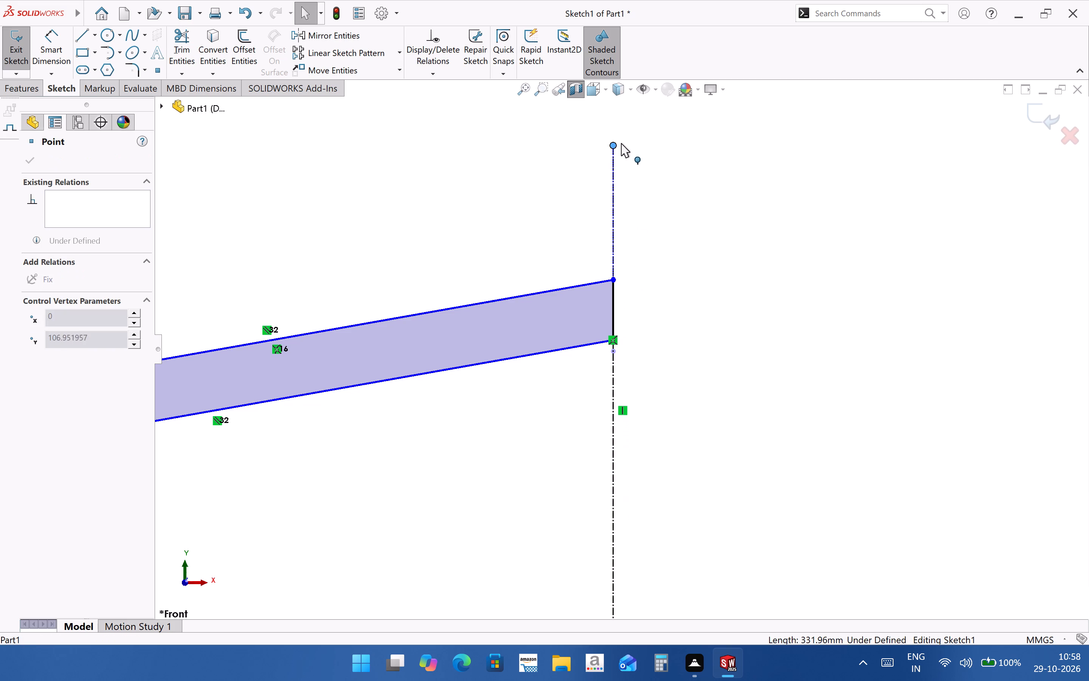
{"action": "left_click_drag", "start_coordinate": [621, 143], "coordinate": [621, 139]}
{"action": "left_click", "coordinate": [621, 139]}
{"action": "left_click", "coordinate": [783, 289]}
{"action": "scroll", "coordinate": [598, 288], "scroll_direction": "up", "scroll_amount": 4}
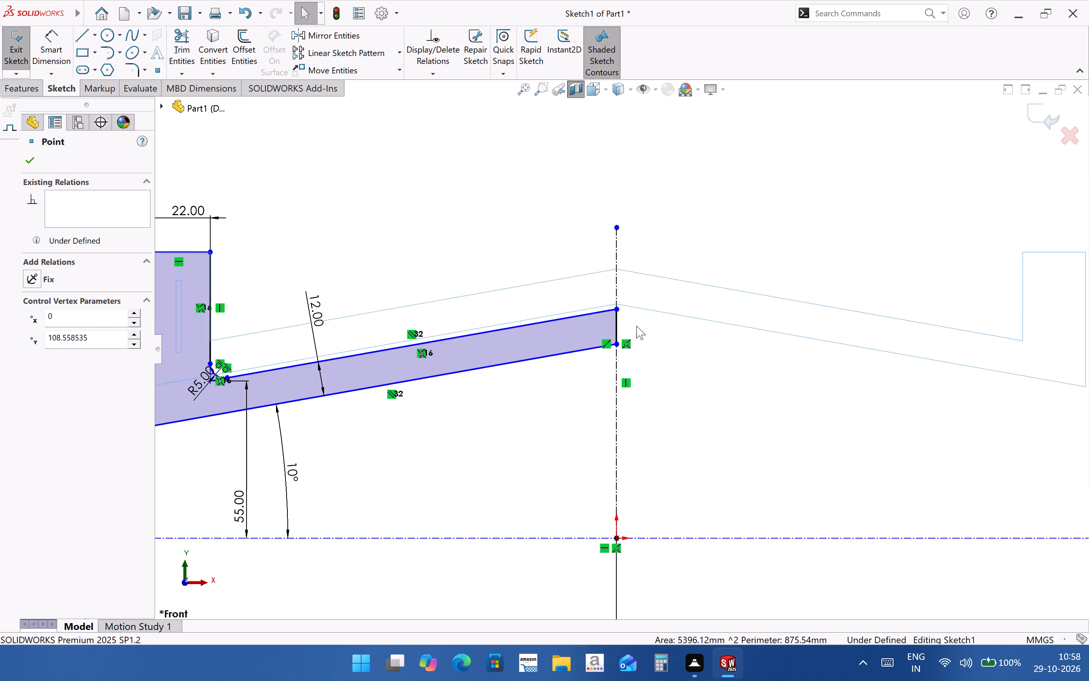
{"action": "key", "text": "Escape"}
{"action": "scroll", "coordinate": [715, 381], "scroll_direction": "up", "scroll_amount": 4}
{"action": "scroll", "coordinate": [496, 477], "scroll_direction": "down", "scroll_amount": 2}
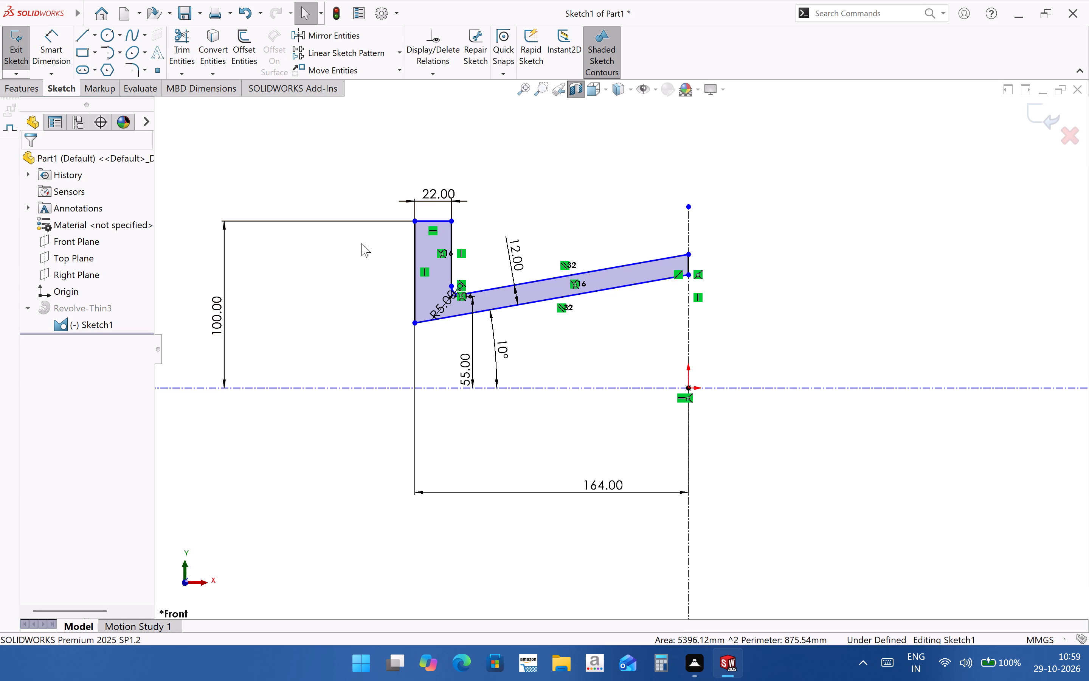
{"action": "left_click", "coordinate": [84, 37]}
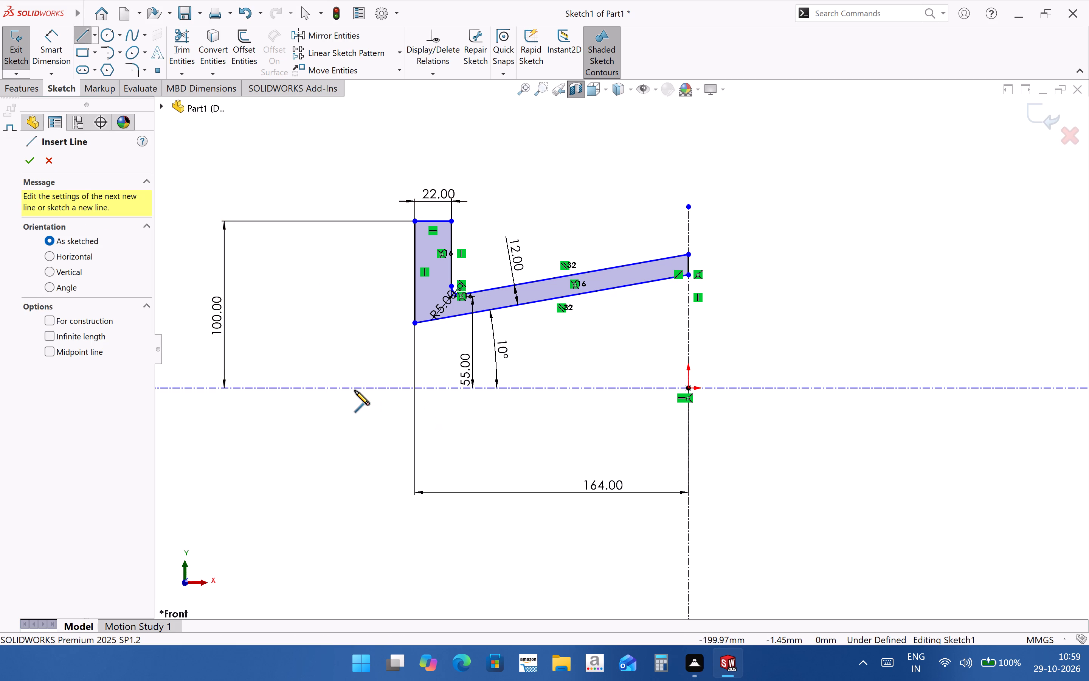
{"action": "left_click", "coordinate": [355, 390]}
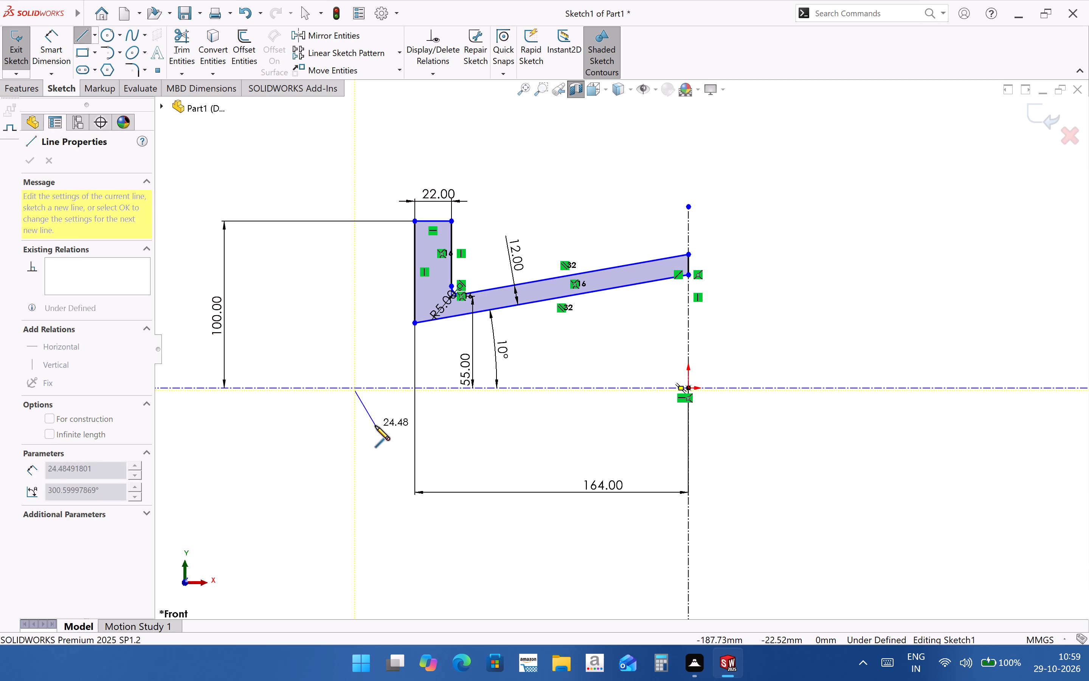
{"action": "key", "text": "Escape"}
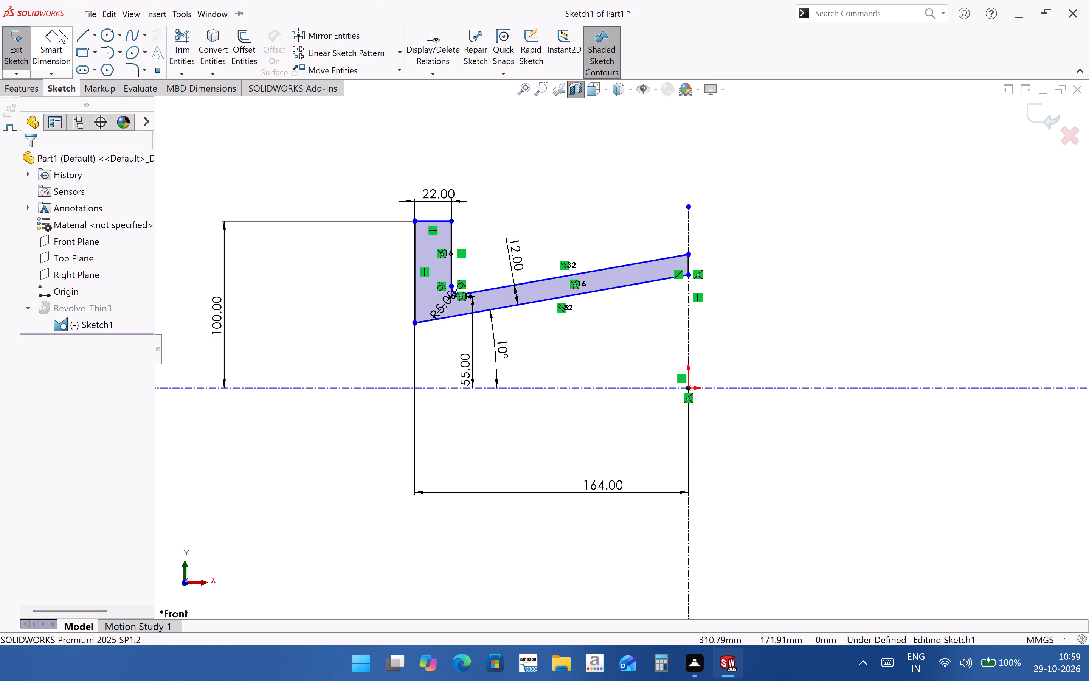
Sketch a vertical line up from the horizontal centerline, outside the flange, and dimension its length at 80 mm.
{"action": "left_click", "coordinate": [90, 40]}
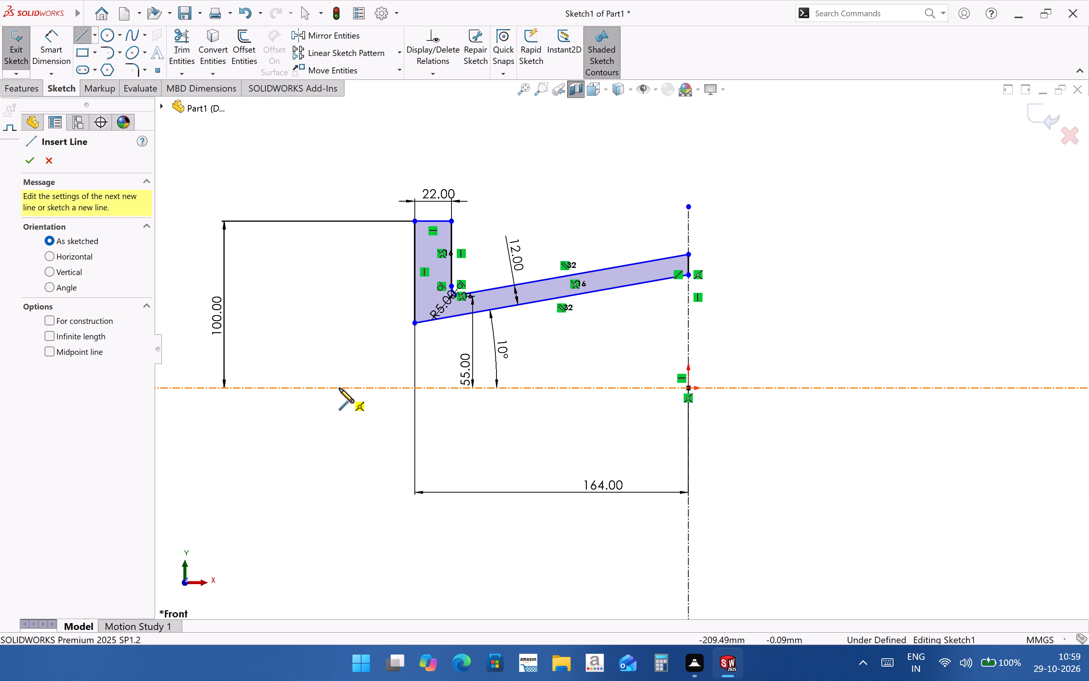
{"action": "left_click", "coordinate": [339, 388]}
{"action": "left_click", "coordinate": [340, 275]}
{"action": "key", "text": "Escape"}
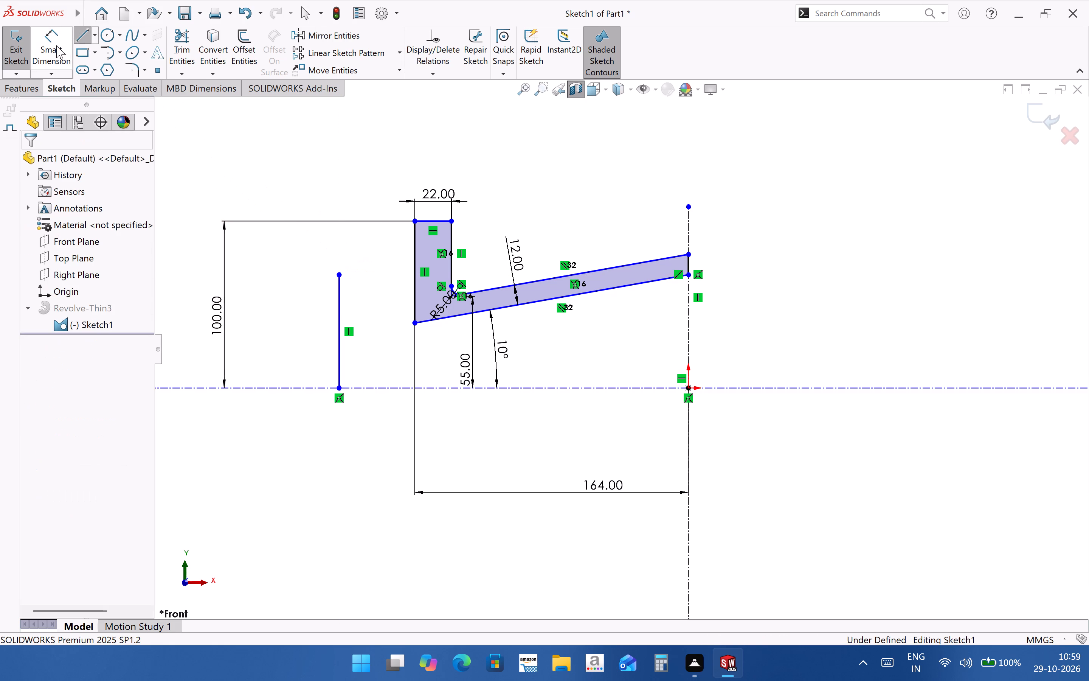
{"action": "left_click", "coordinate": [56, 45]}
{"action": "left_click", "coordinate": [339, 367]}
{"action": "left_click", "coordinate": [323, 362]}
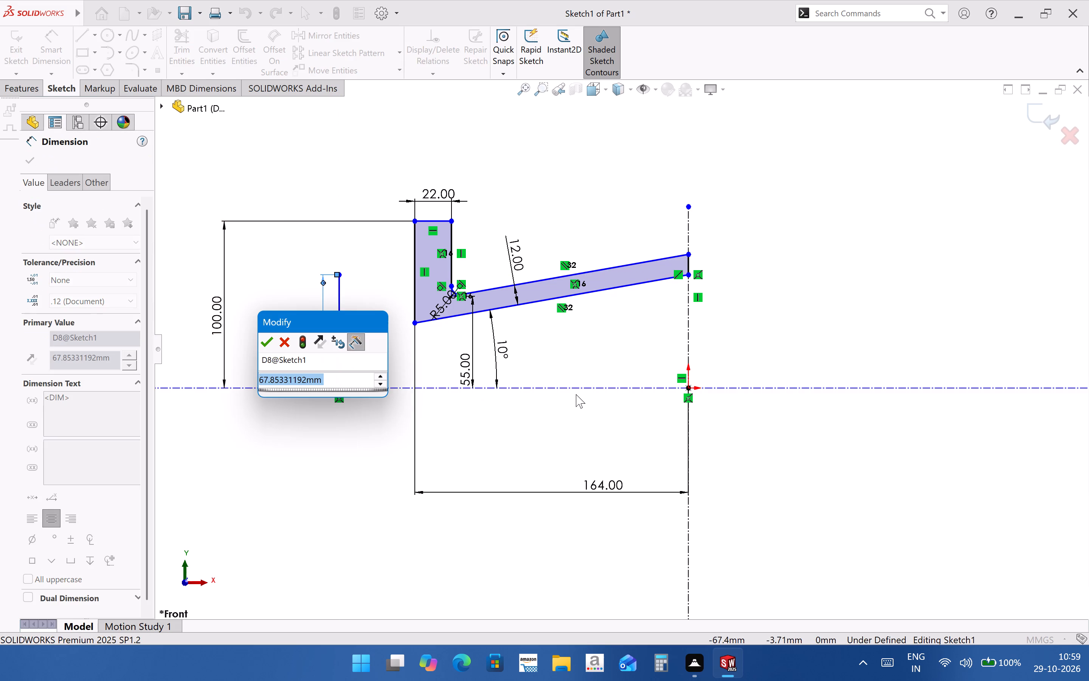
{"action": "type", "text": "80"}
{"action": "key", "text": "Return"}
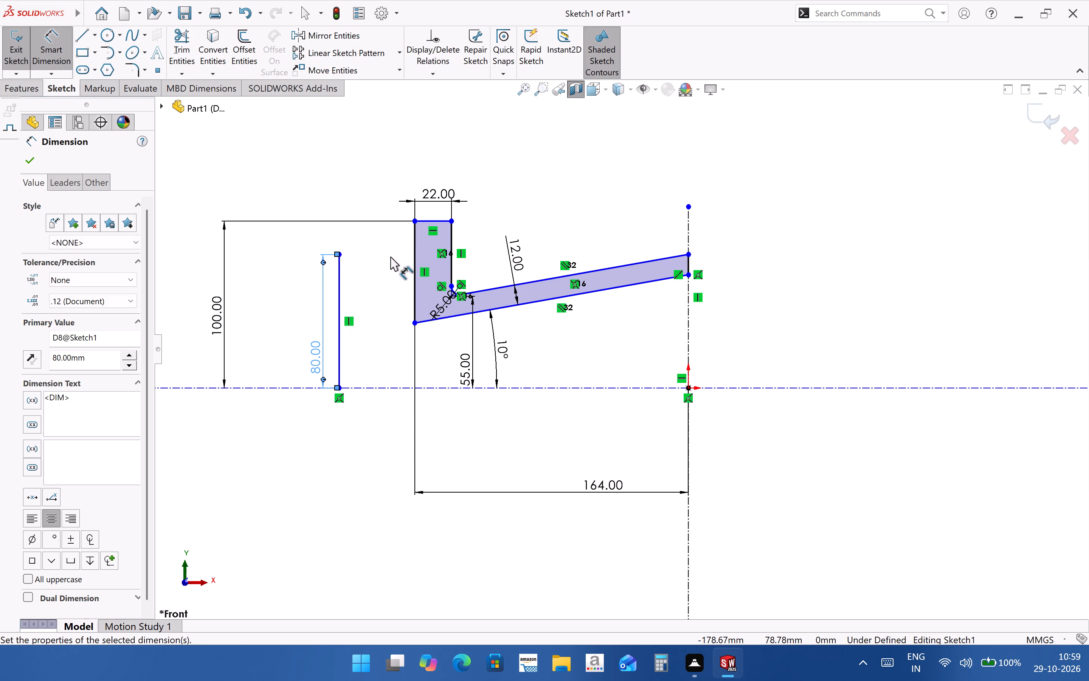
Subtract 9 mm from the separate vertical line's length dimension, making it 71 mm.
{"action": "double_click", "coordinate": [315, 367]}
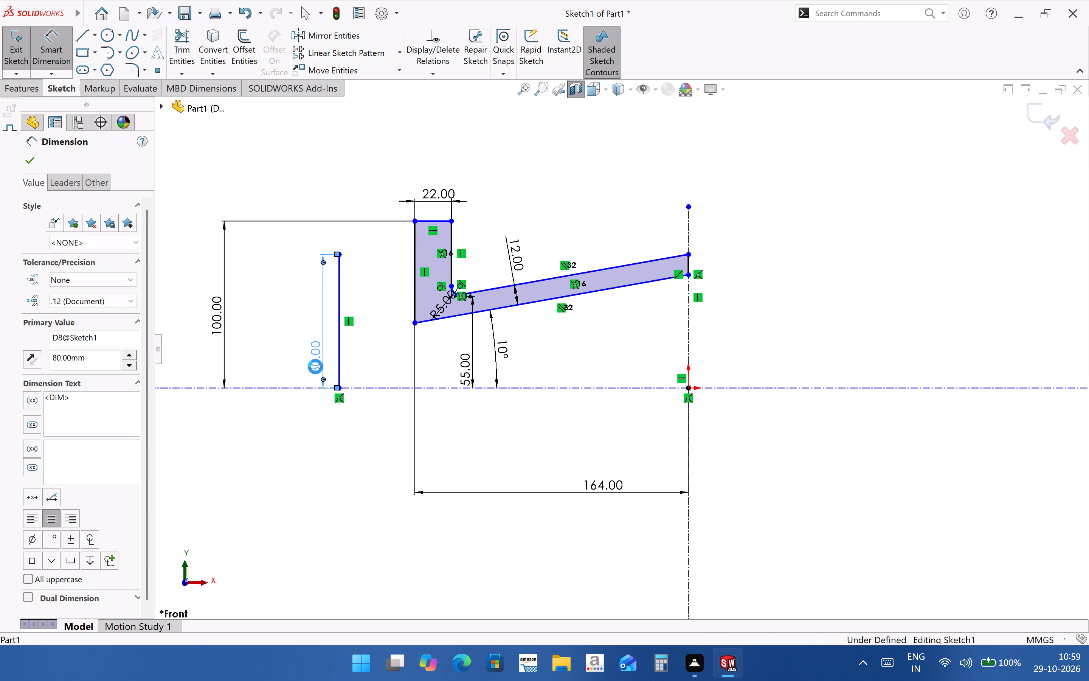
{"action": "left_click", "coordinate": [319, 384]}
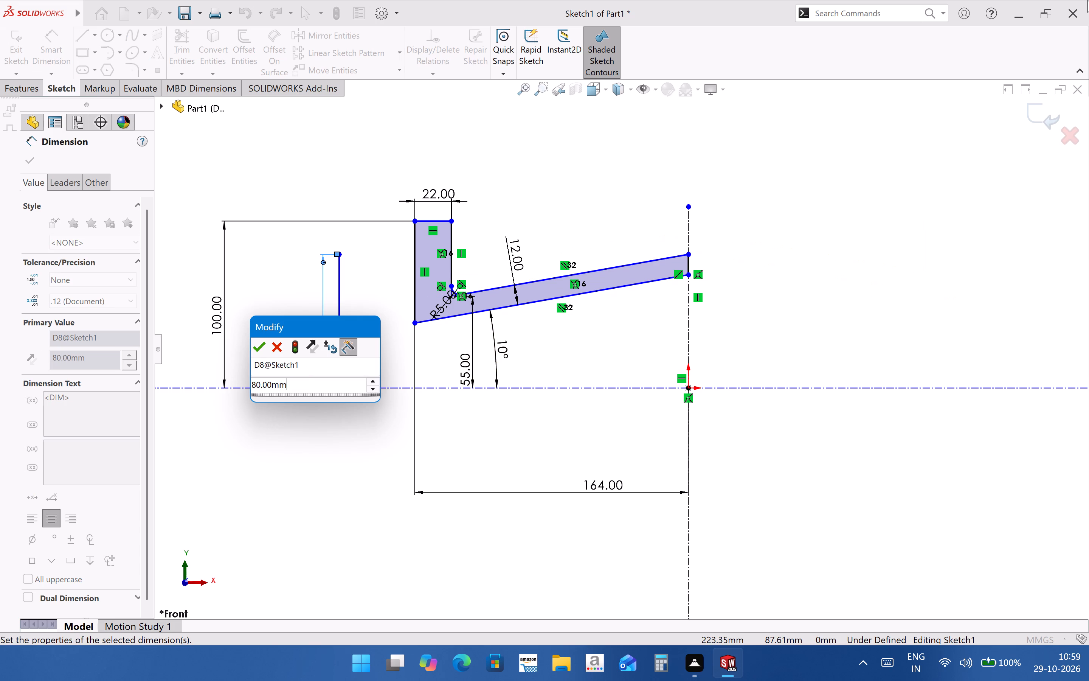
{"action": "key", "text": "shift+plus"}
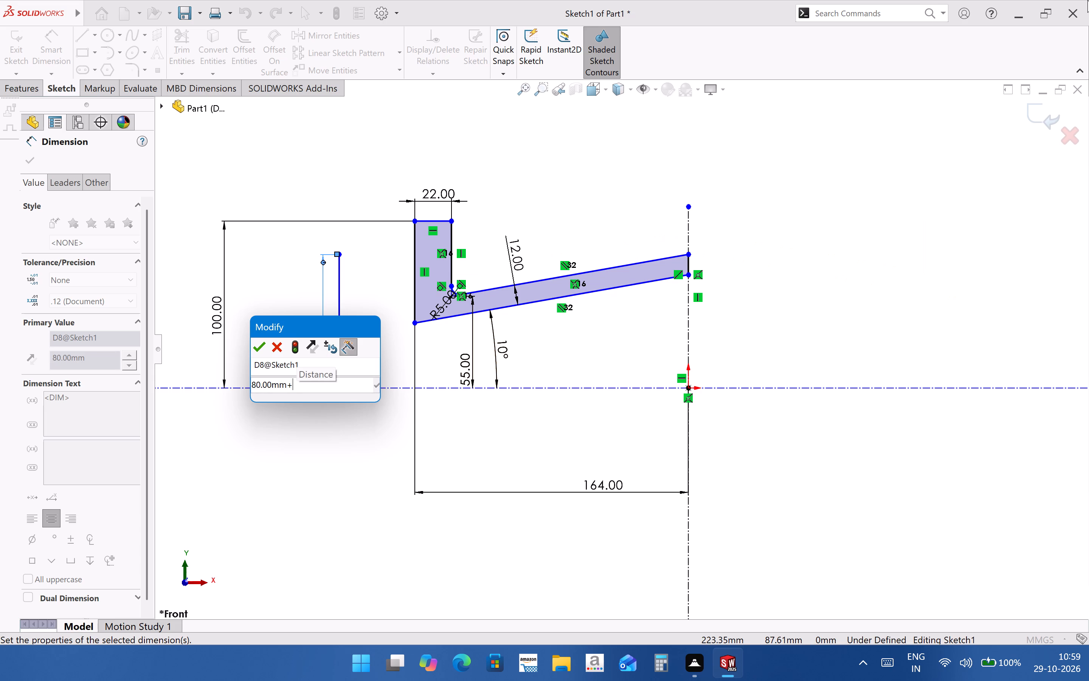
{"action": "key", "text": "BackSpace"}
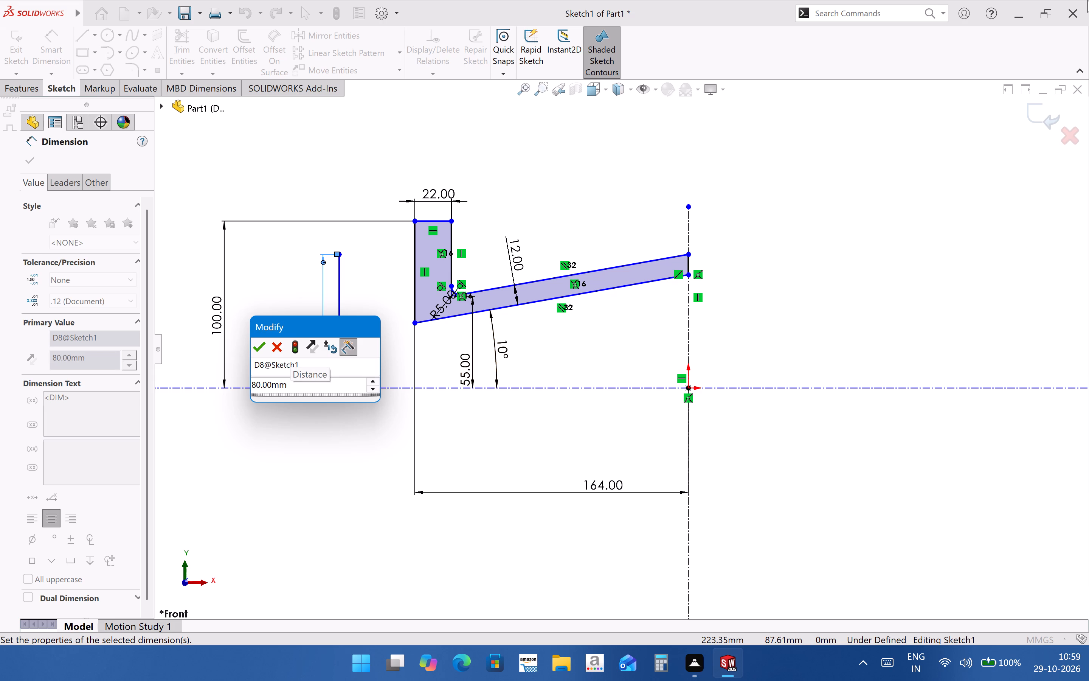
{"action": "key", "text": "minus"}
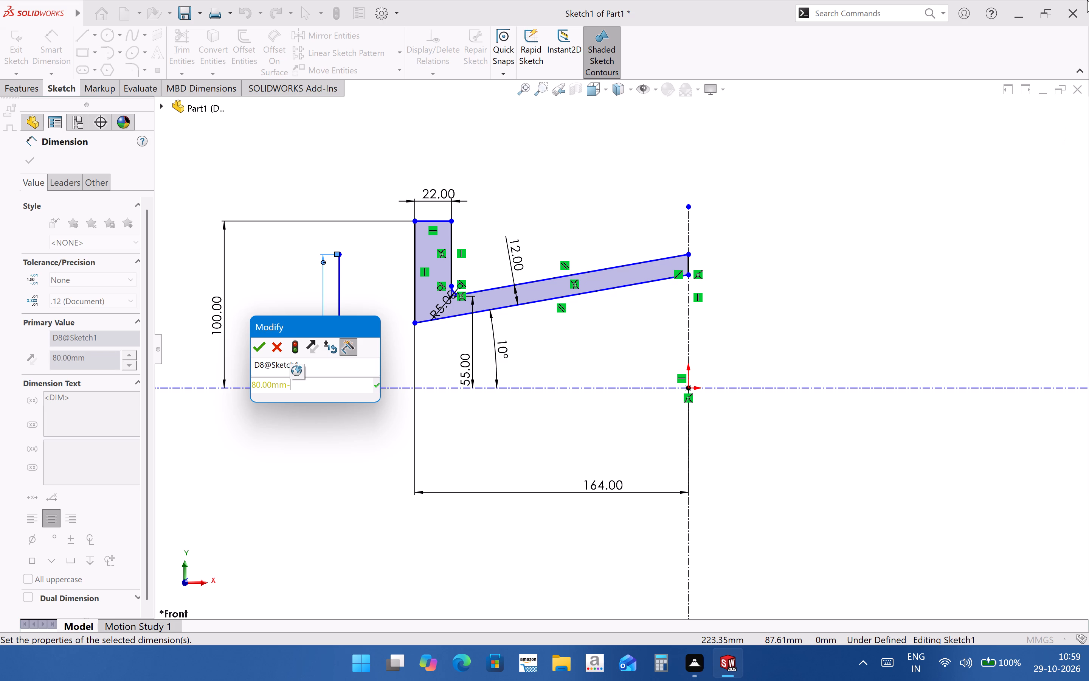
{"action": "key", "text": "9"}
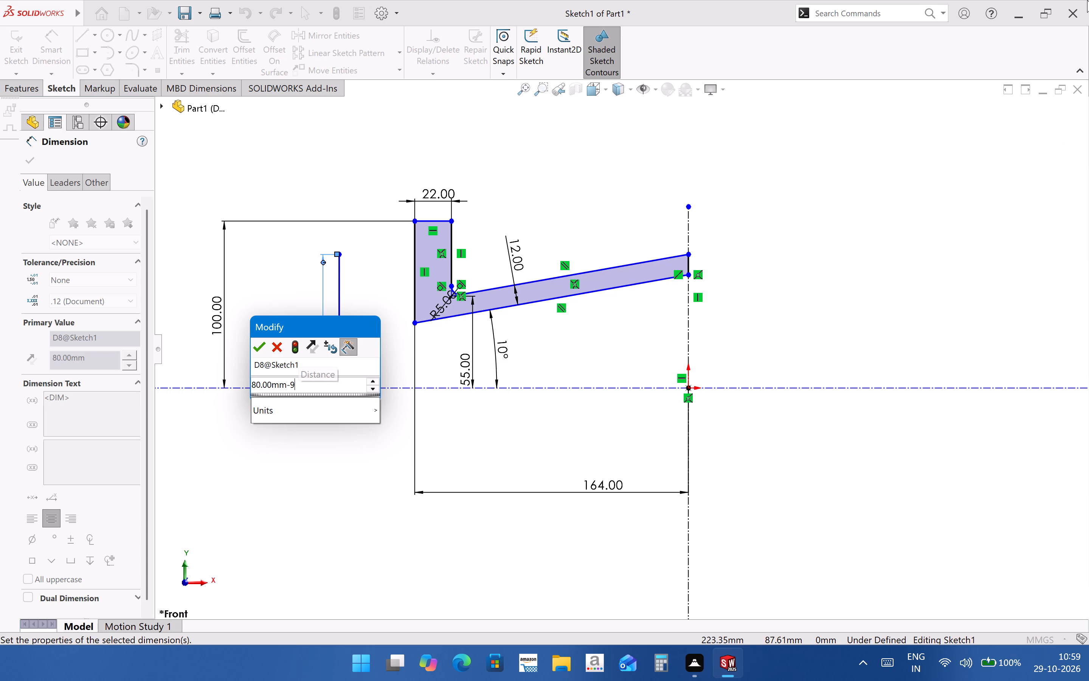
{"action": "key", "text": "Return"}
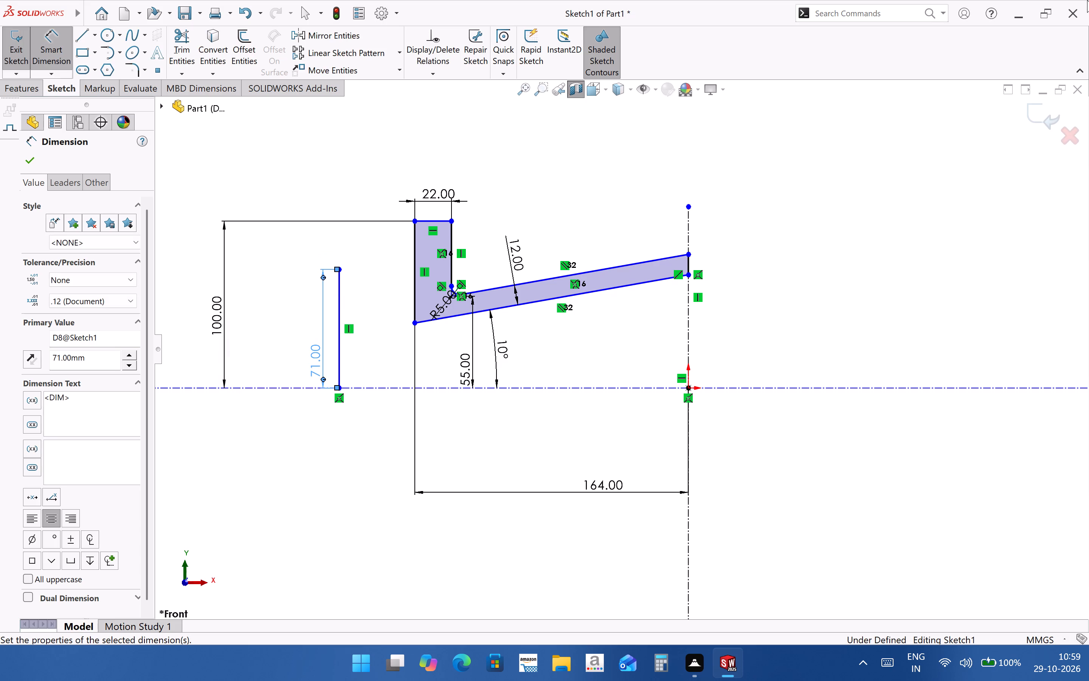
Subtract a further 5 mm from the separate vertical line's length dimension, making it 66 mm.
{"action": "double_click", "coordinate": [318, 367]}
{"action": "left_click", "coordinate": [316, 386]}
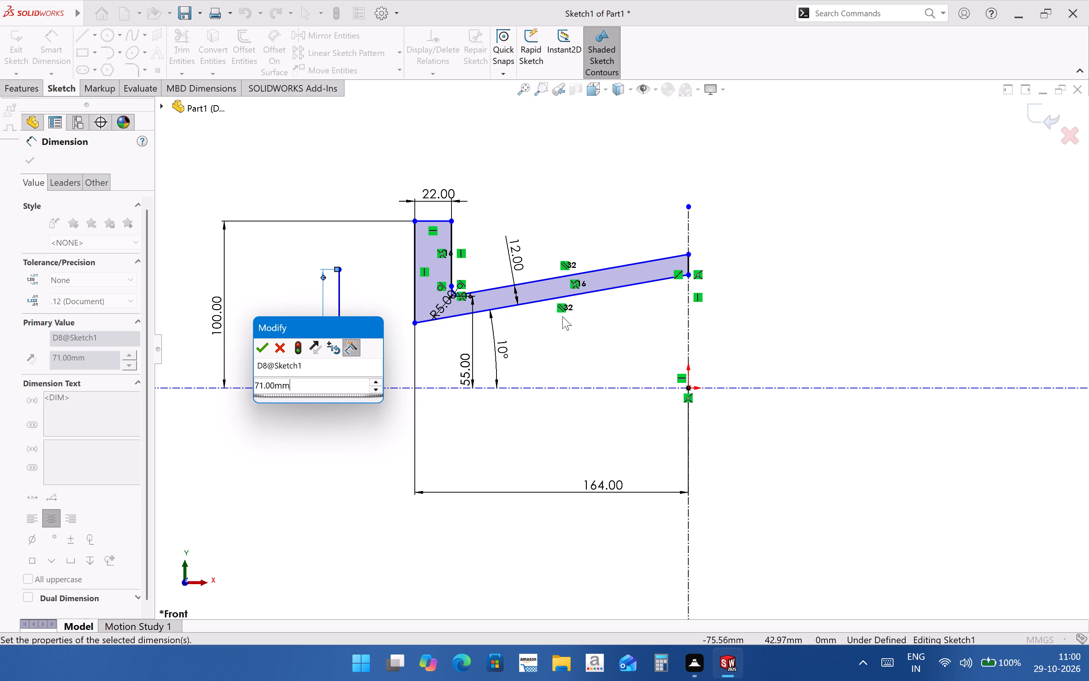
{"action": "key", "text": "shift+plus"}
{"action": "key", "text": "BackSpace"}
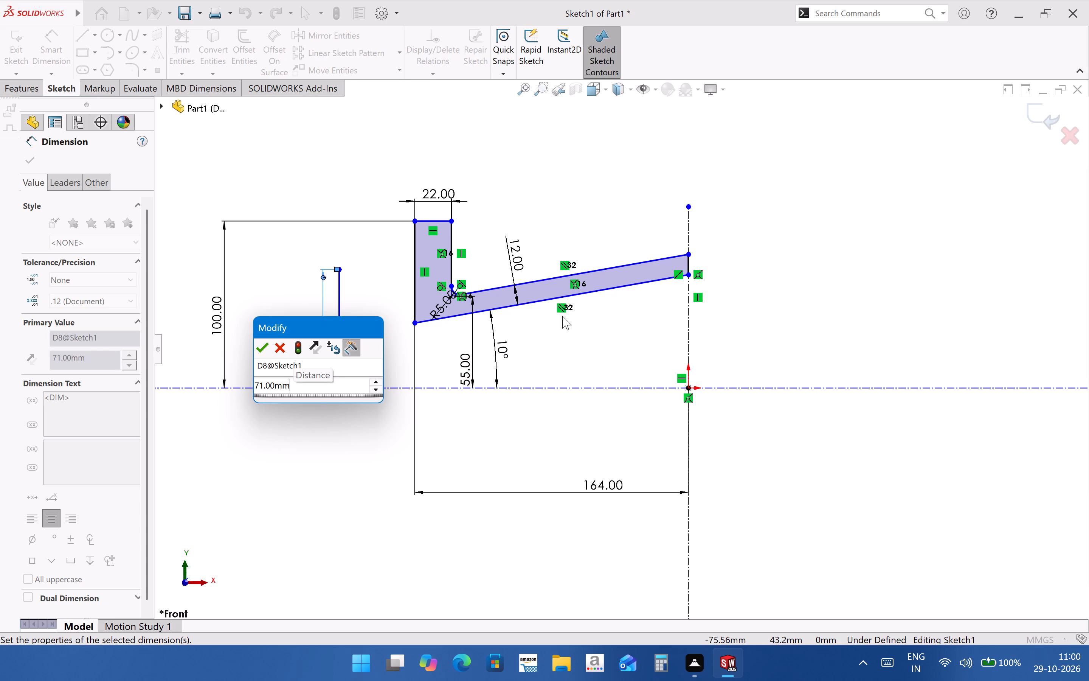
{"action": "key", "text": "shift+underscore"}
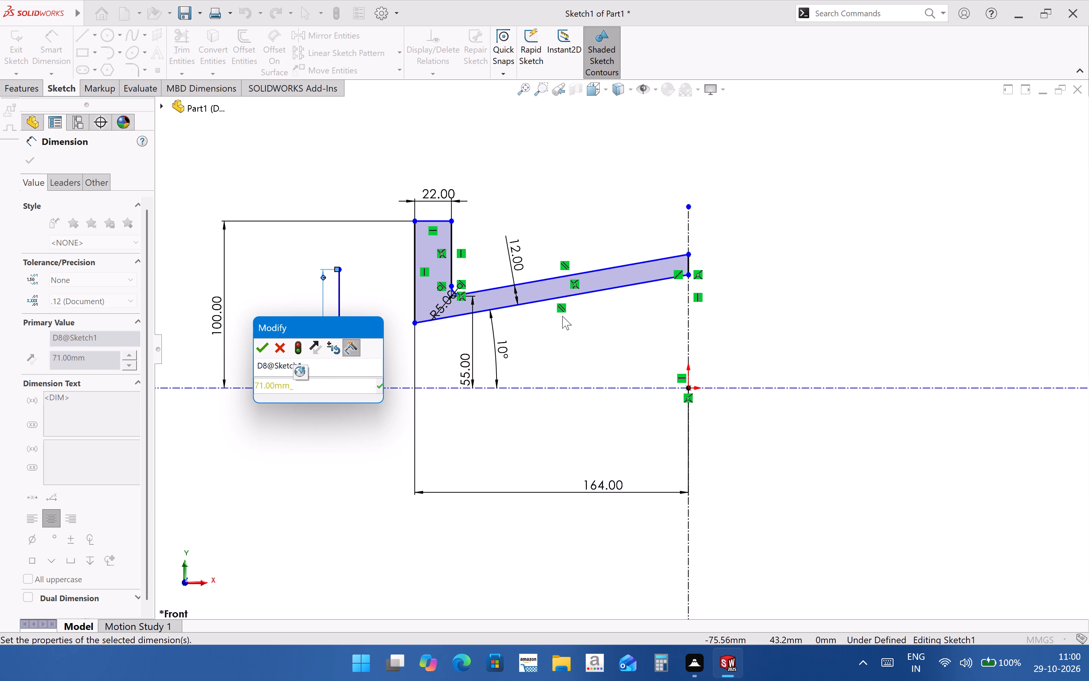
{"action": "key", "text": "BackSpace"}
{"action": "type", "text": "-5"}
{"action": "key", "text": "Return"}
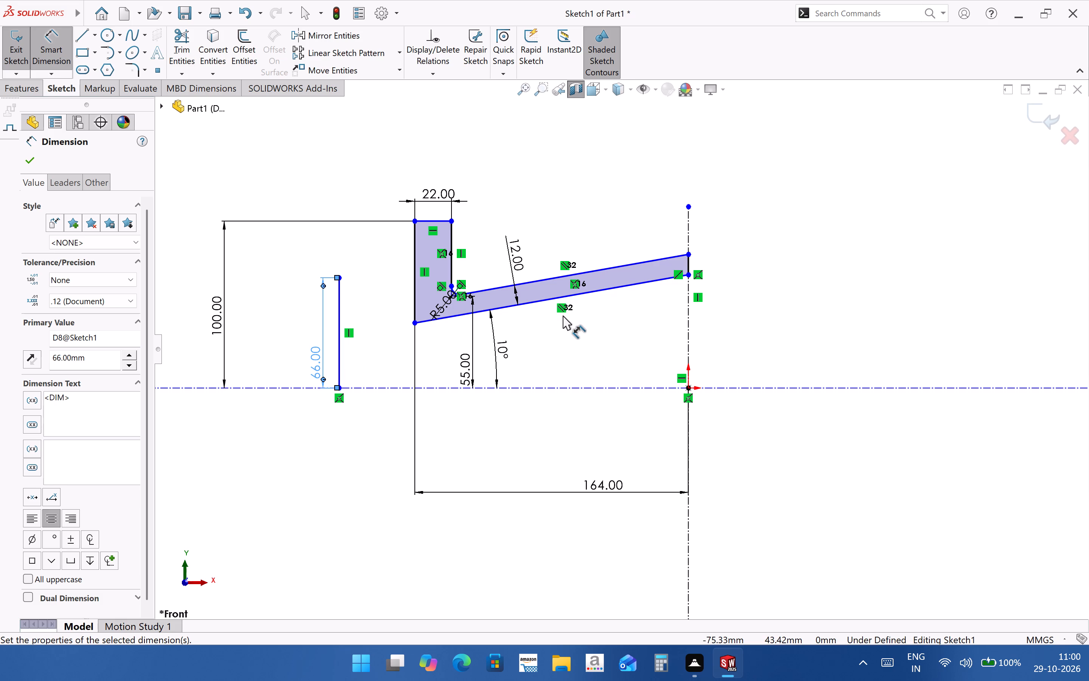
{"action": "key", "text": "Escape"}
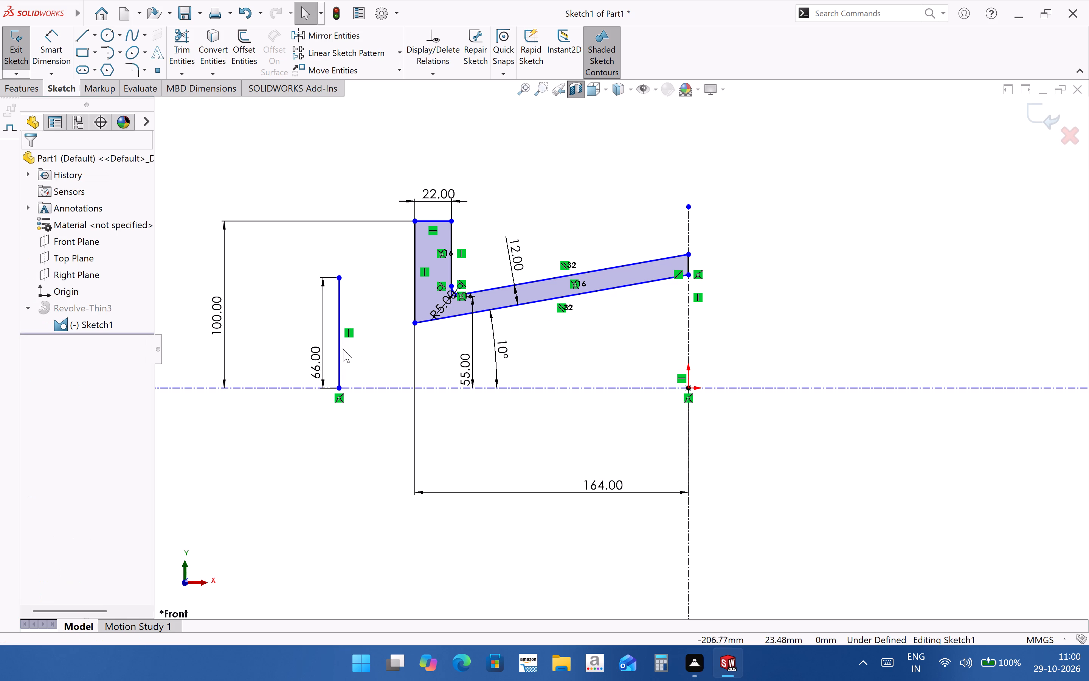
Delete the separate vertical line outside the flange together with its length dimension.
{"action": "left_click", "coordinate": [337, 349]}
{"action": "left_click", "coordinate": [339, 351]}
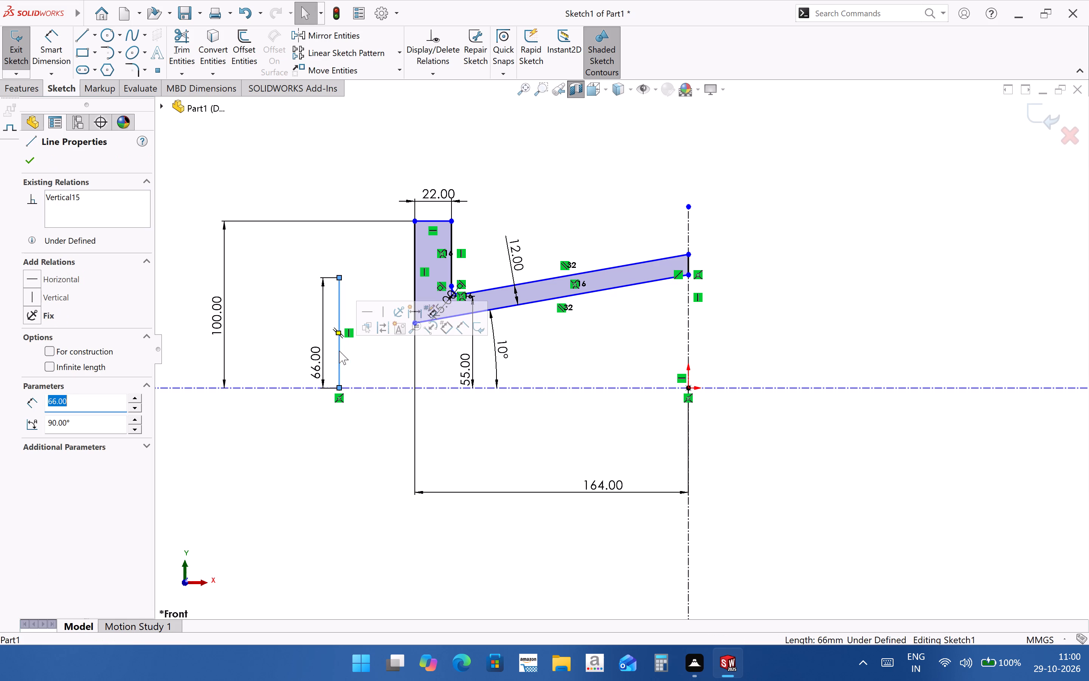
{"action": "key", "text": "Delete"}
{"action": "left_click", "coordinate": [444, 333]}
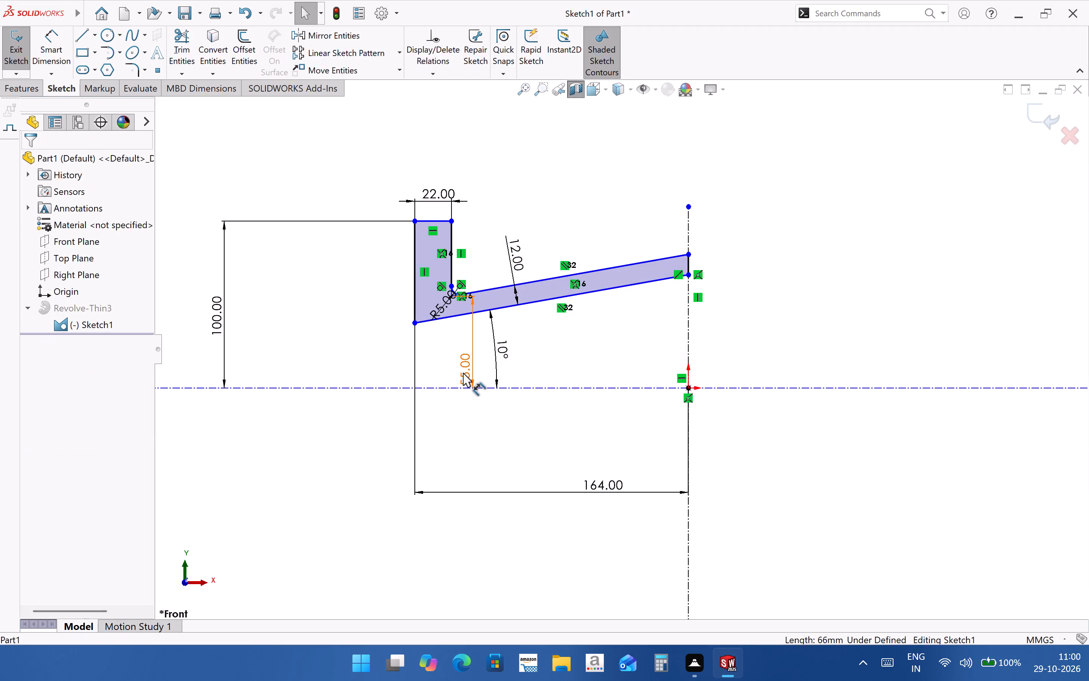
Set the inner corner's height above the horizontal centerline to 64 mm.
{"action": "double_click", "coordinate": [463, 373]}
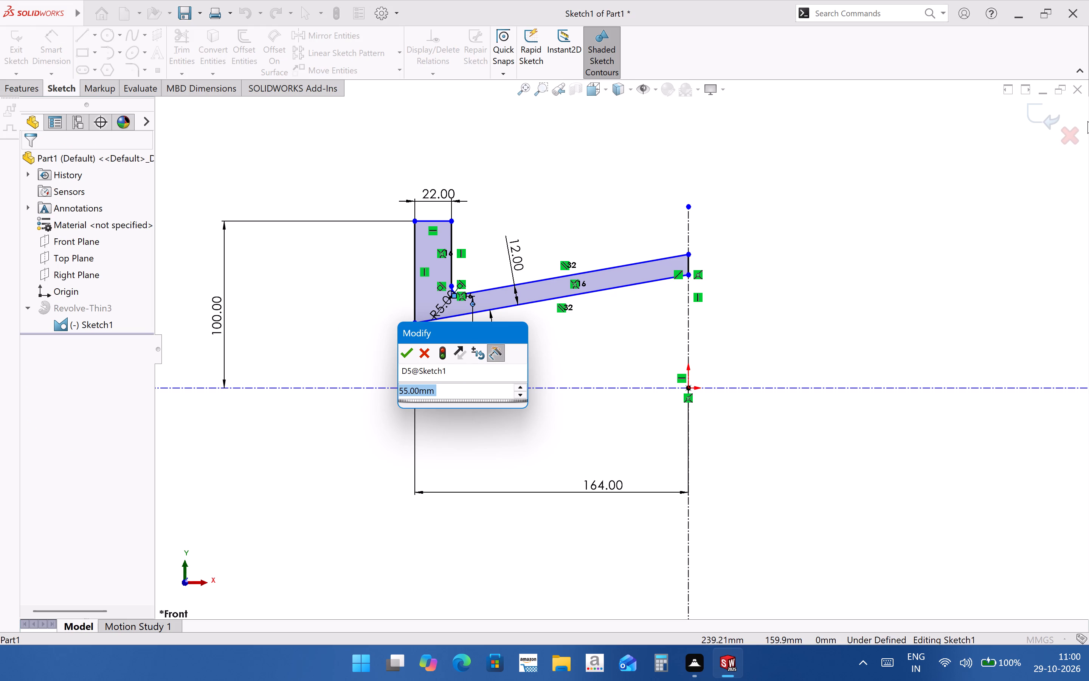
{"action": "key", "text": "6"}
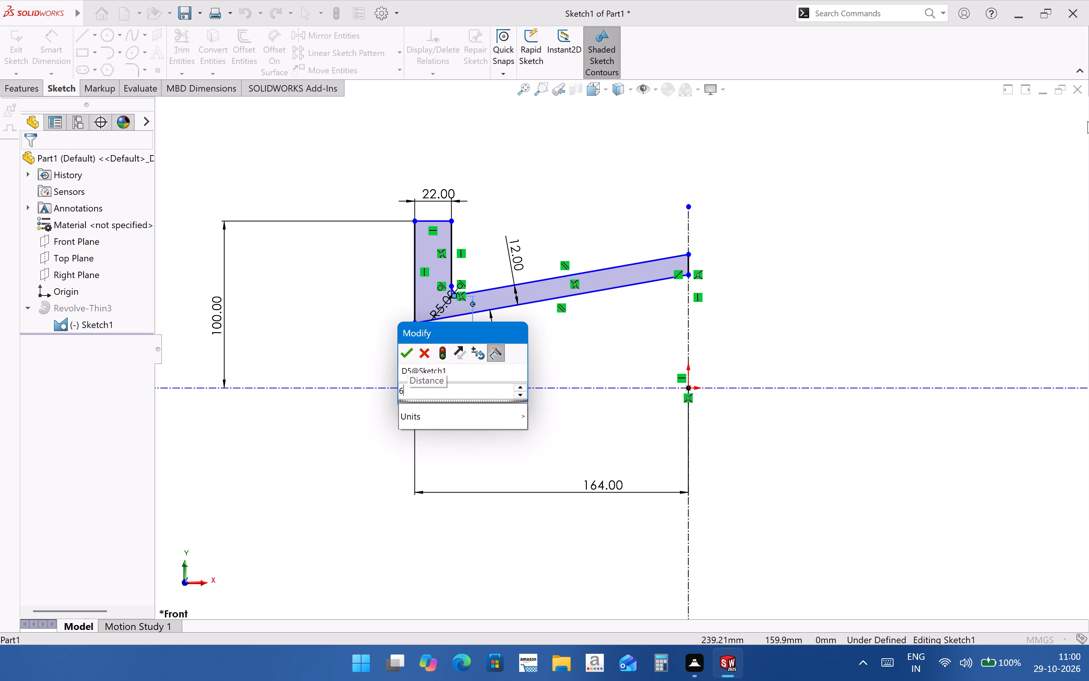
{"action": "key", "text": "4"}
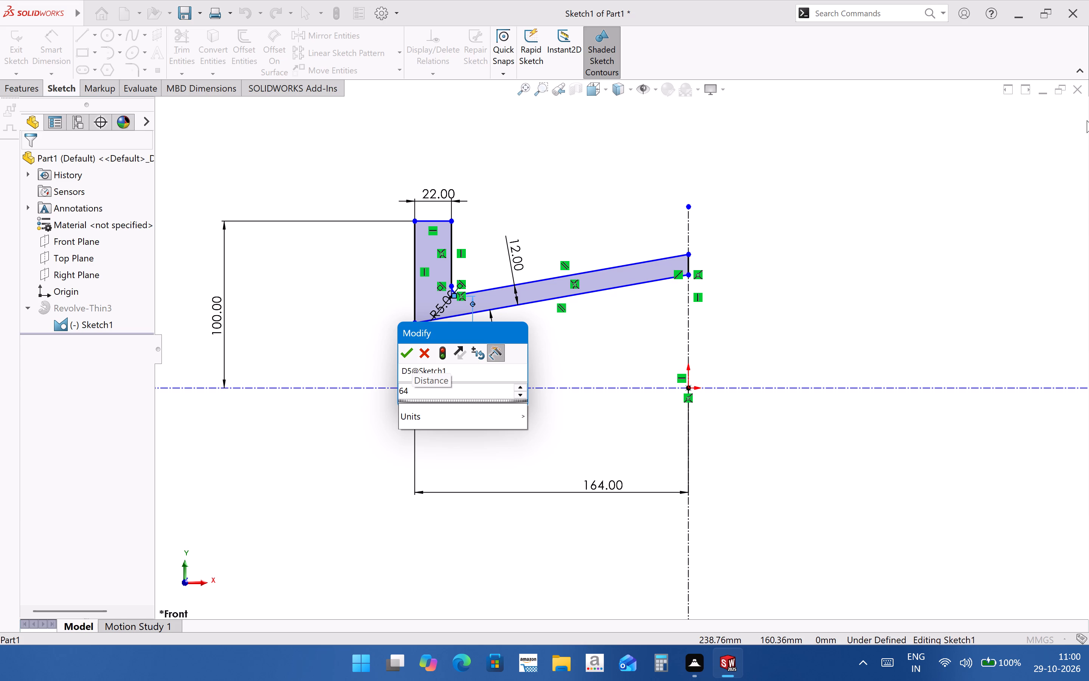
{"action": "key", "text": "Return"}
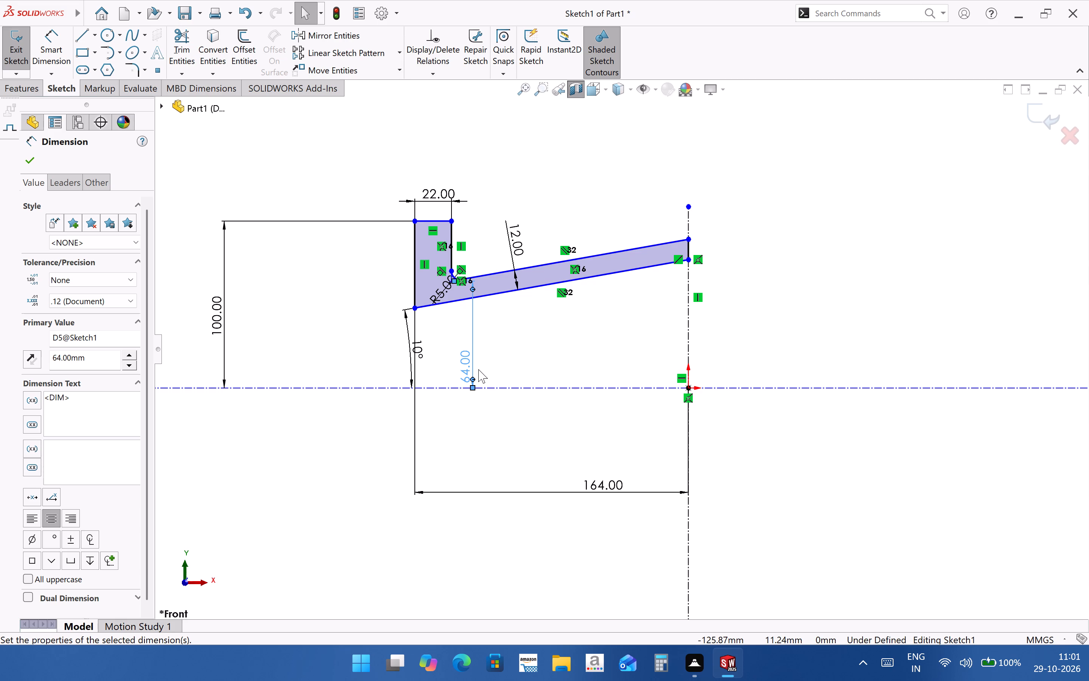
Set the inner corner's height above the horizontal centerline to 65 mm.
{"action": "scroll", "coordinate": [477, 279], "scroll_direction": "down", "scroll_amount": 3}
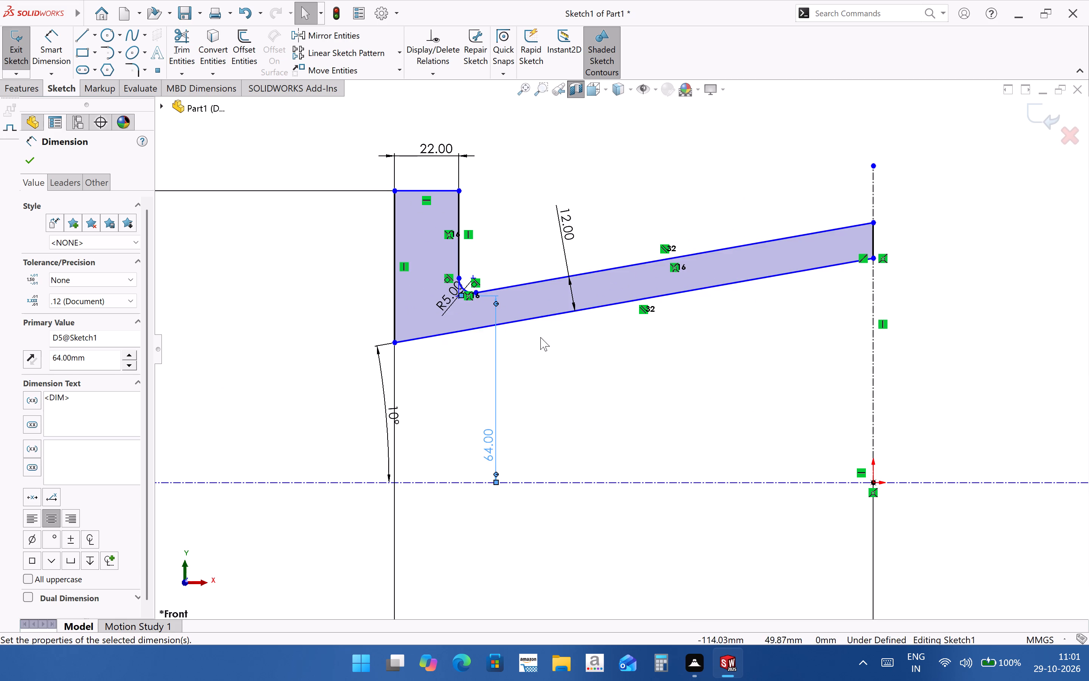
{"action": "scroll", "coordinate": [511, 282], "scroll_direction": "down", "scroll_amount": 5}
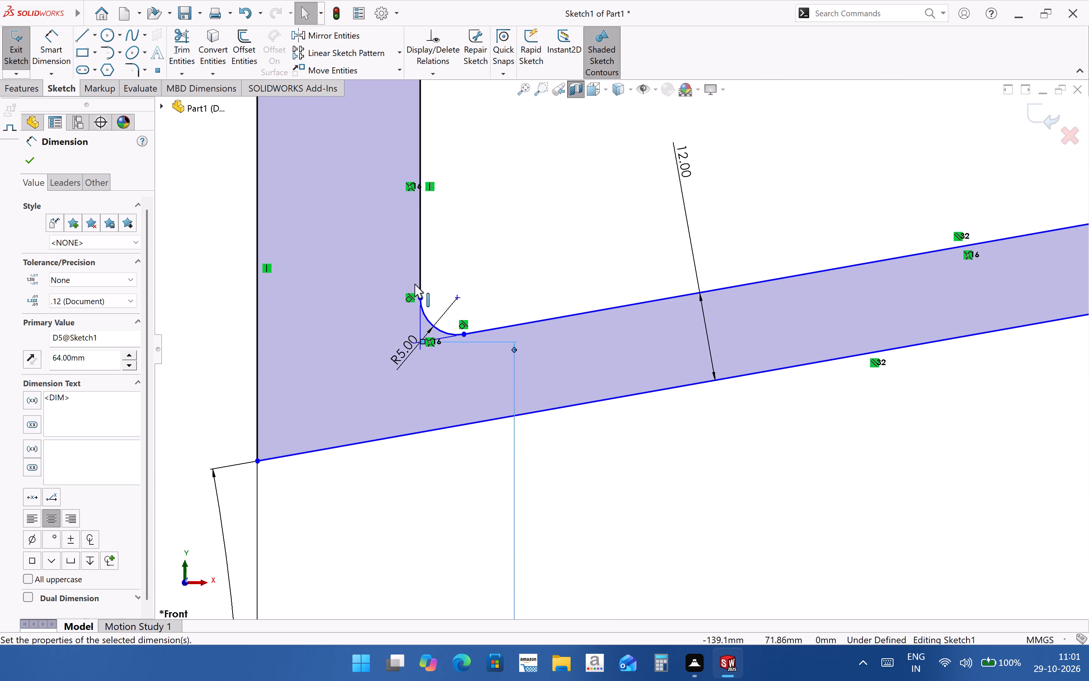
{"action": "scroll", "coordinate": [374, 296], "scroll_direction": "up", "scroll_amount": 3}
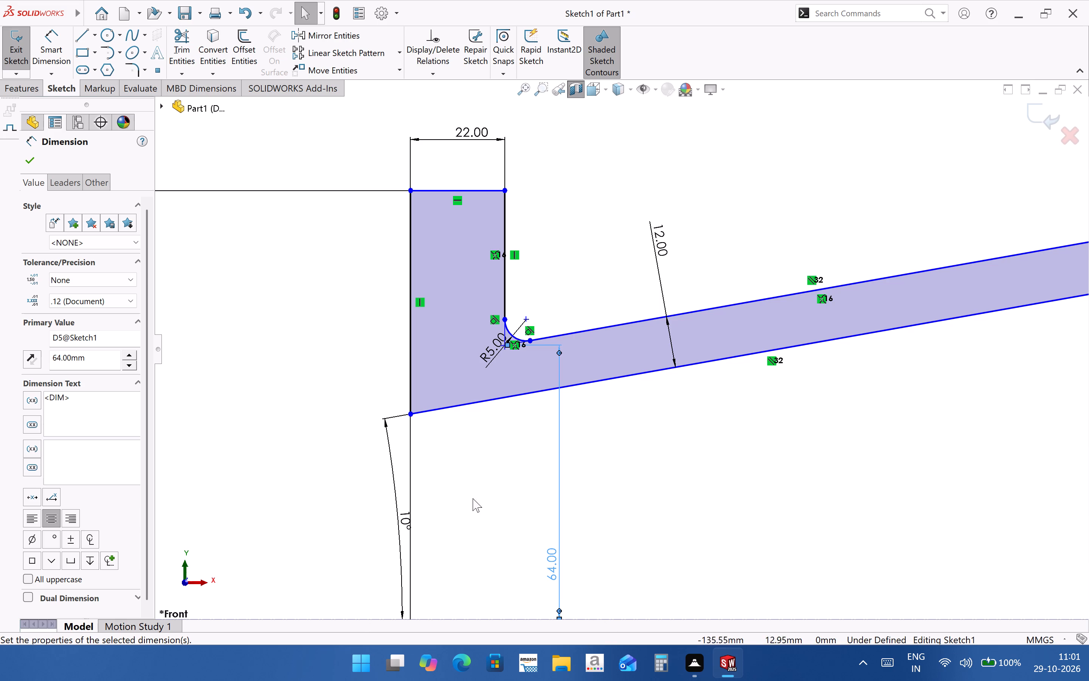
{"action": "scroll", "coordinate": [368, 398], "scroll_direction": "up", "scroll_amount": 4}
{"action": "scroll", "coordinate": [673, 465], "scroll_direction": "down", "scroll_amount": 1}
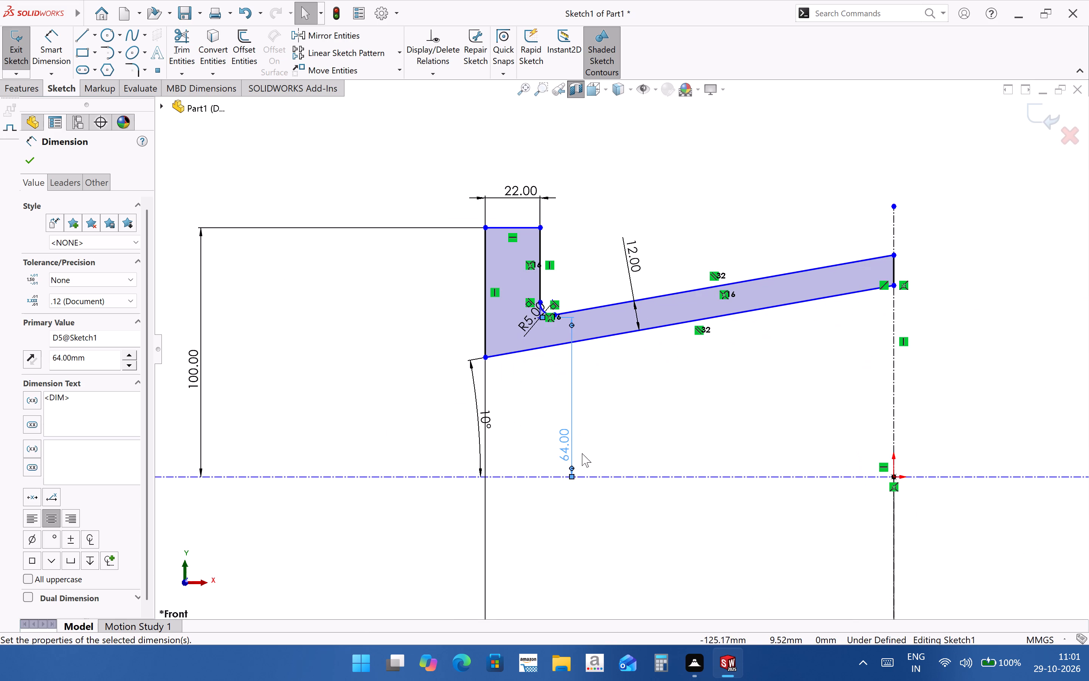
{"action": "double_click", "coordinate": [566, 450]}
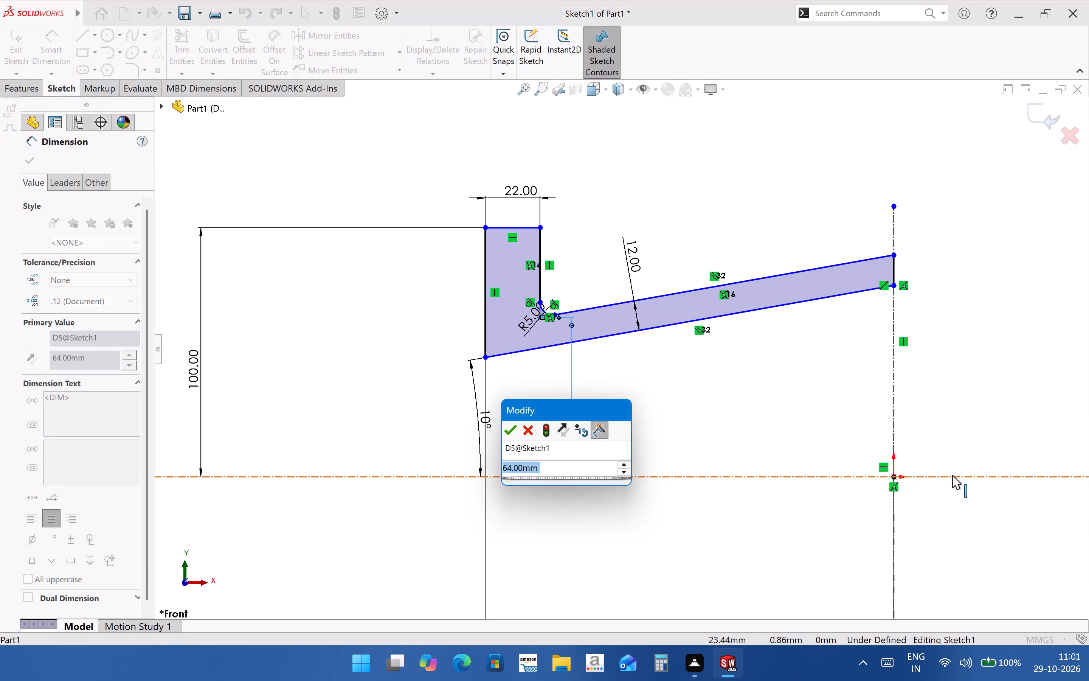
{"action": "type", "text": "65"}
{"action": "key", "text": "Return"}
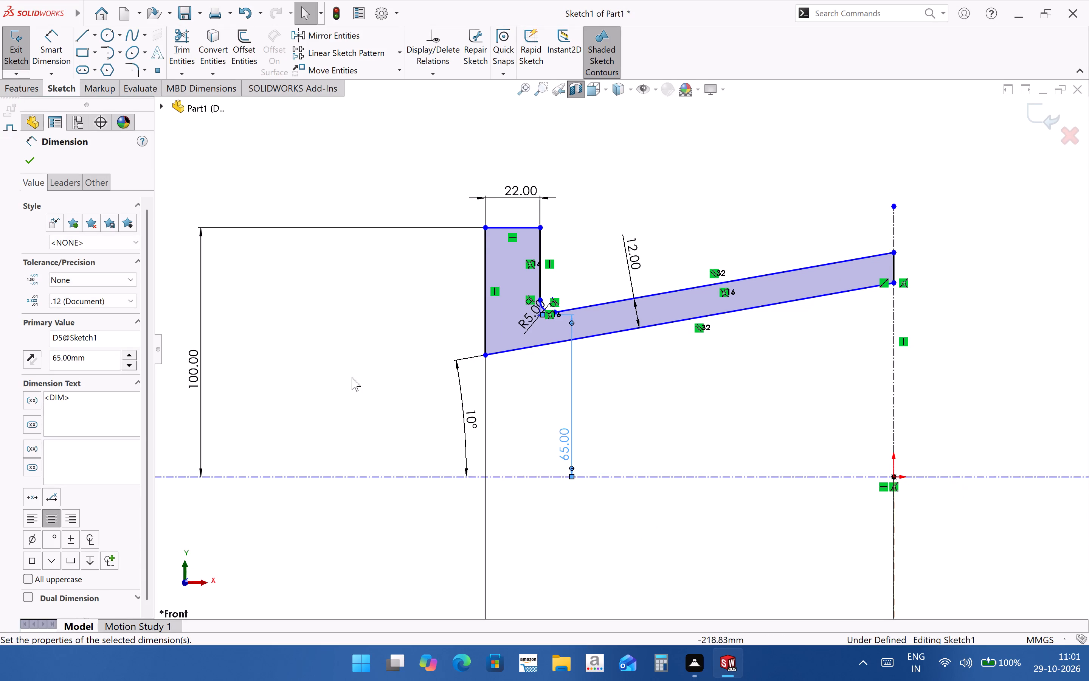
Mirror the whole closed half profile, including the flange, fillet and sloped lines, about the vertical centerline.
{"action": "scroll", "coordinate": [422, 397], "scroll_direction": "up", "scroll_amount": 3}
{"action": "scroll", "coordinate": [680, 354], "scroll_direction": "down", "scroll_amount": 2}
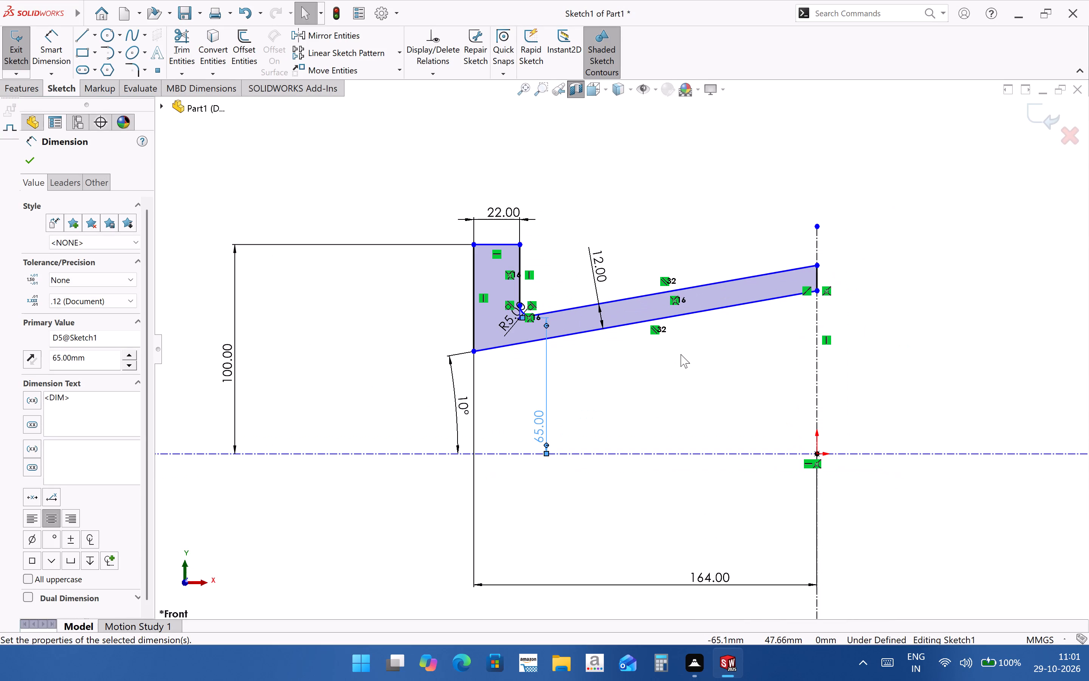
{"action": "scroll", "coordinate": [602, 345], "scroll_direction": "down", "scroll_amount": 4}
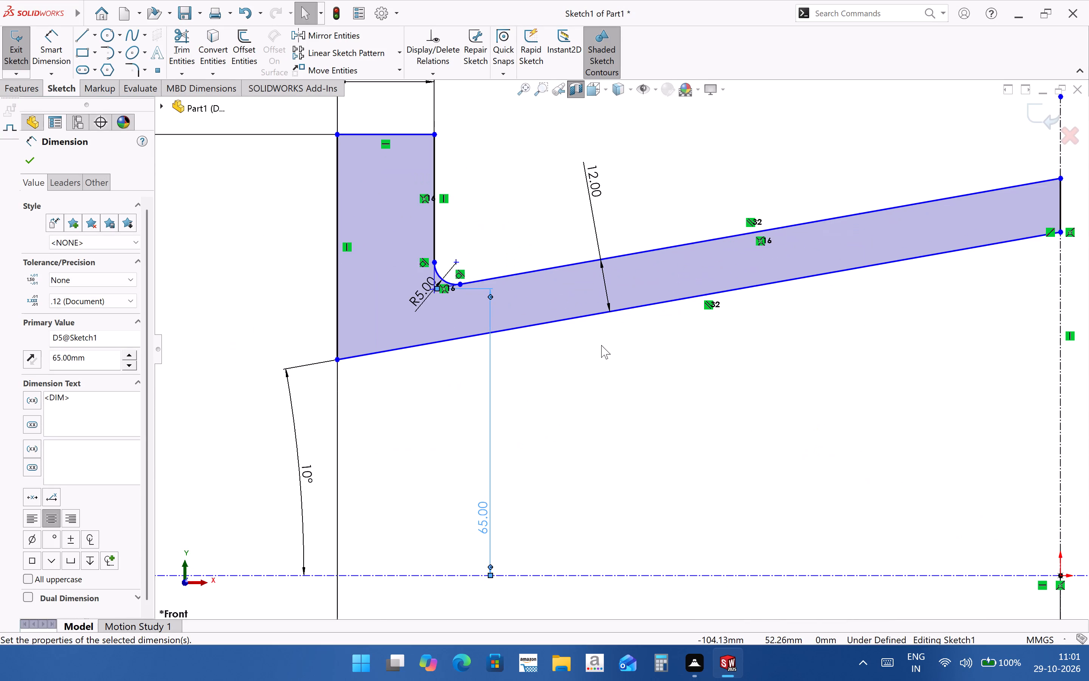
{"action": "scroll", "coordinate": [226, 335], "scroll_direction": "up", "scroll_amount": 4}
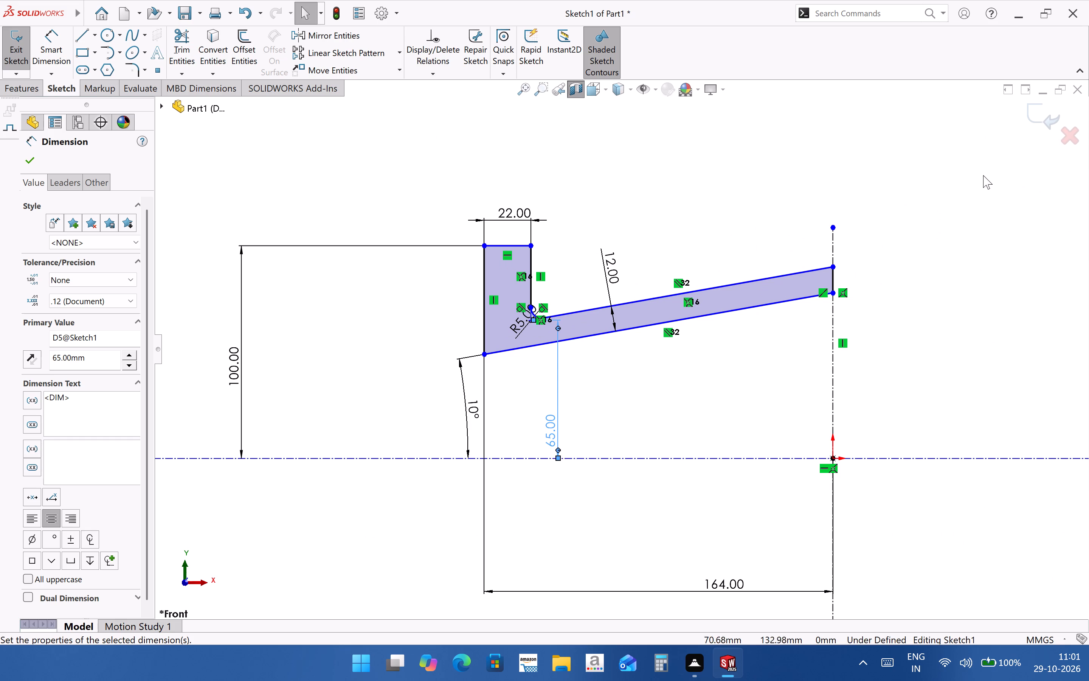
{"action": "scroll", "coordinate": [289, 438], "scroll_direction": "up", "scroll_amount": 2}
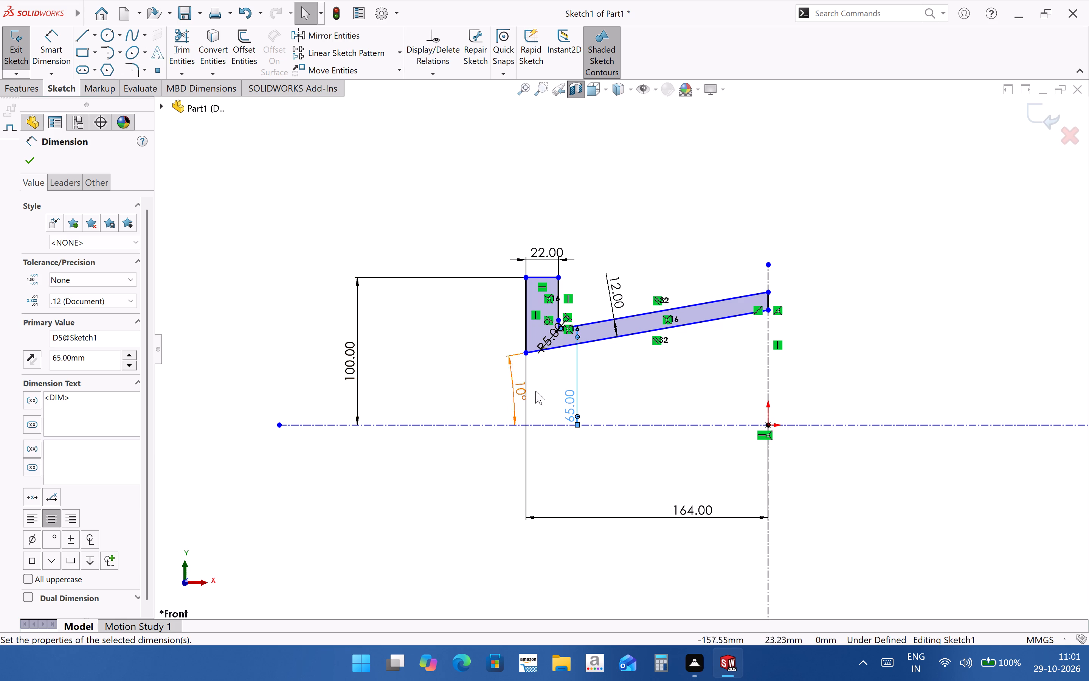
{"action": "left_click_drag", "start_coordinate": [495, 217], "coordinate": [789, 373]}
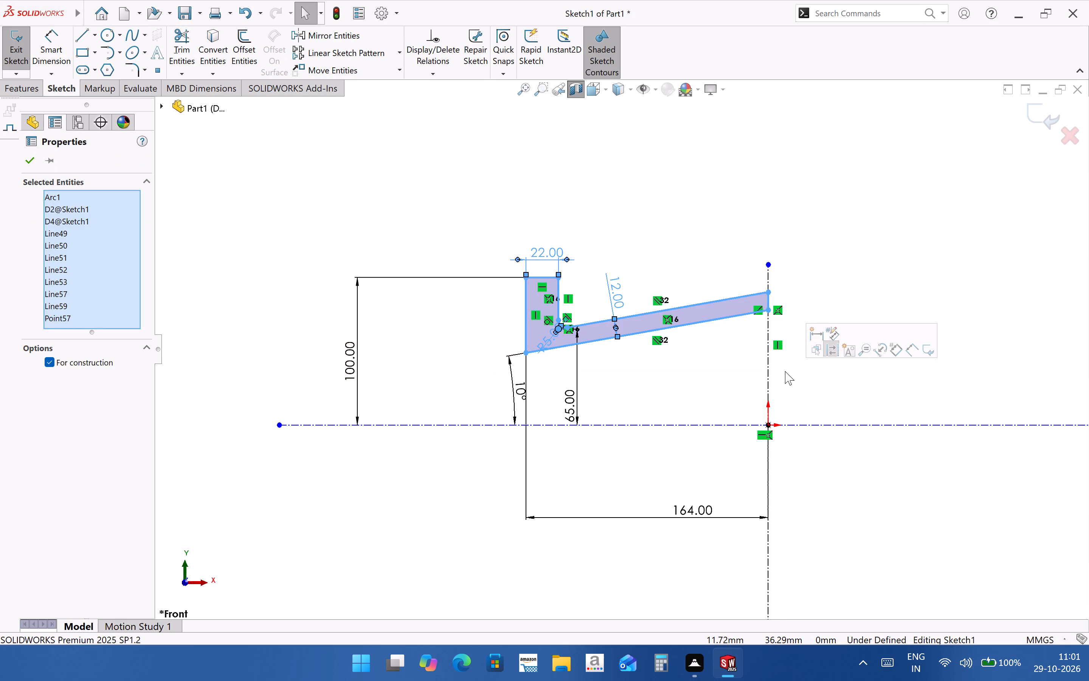
{"action": "left_click", "coordinate": [312, 36]}
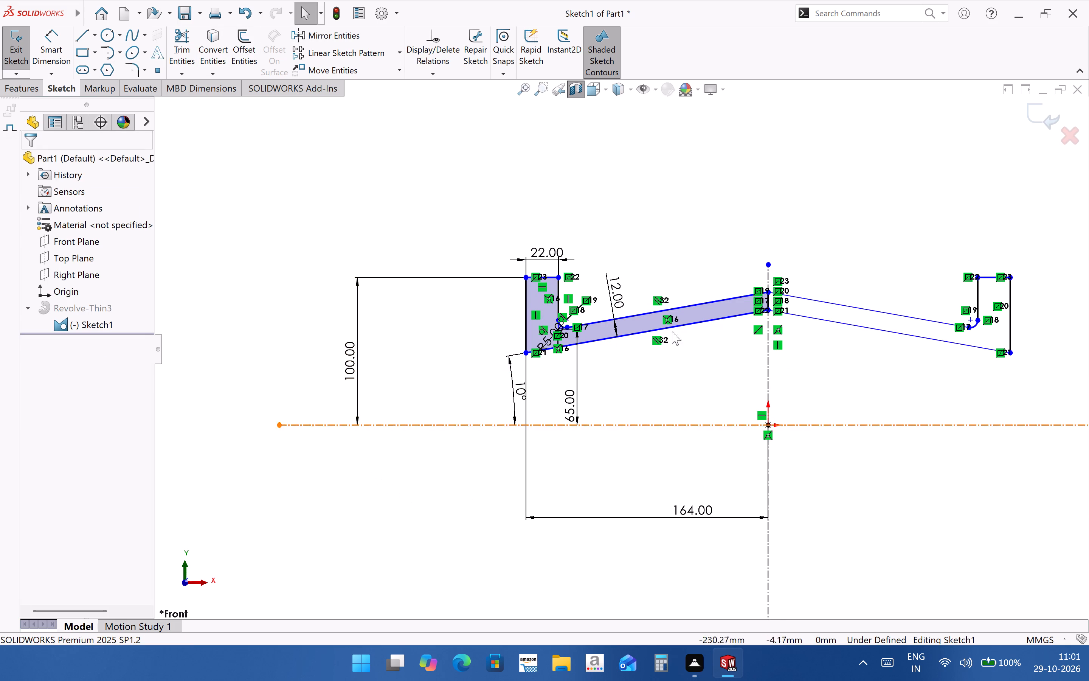
{"action": "left_click_drag", "start_coordinate": [906, 543], "coordinate": [906, 549]}
{"action": "scroll", "coordinate": [664, 344], "scroll_direction": "up", "scroll_amount": 2}
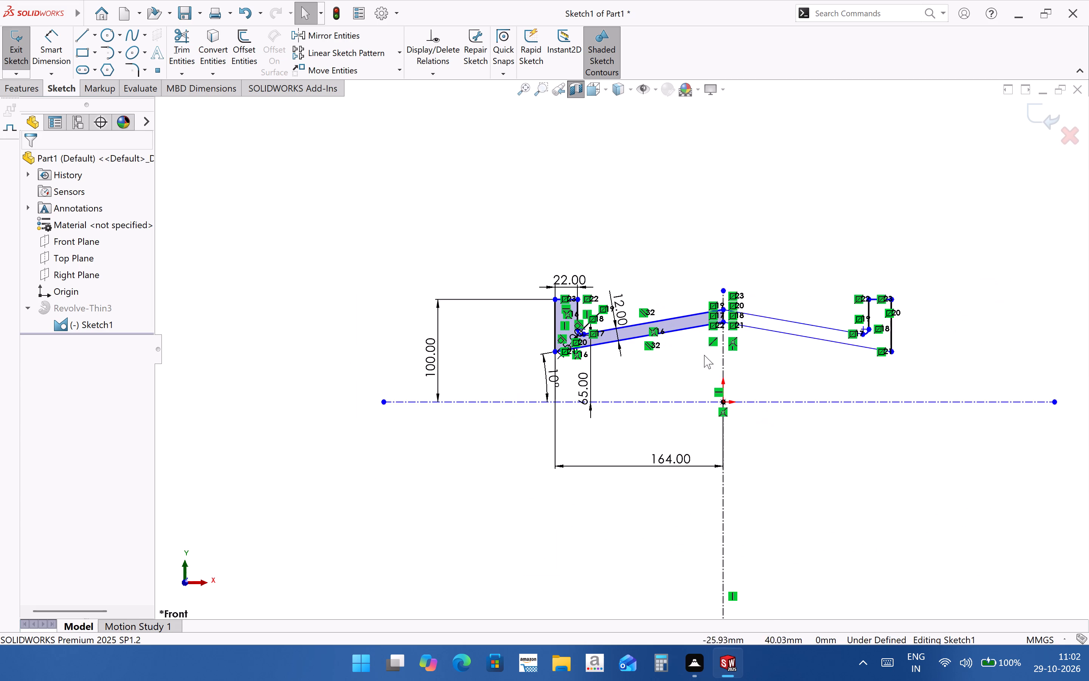
Trim the short vertical line joining the two sloped profile lines at the vertical centerline.
{"action": "scroll", "coordinate": [710, 349], "scroll_direction": "down", "scroll_amount": 3}
{"action": "scroll", "coordinate": [749, 305], "scroll_direction": "down", "scroll_amount": 3}
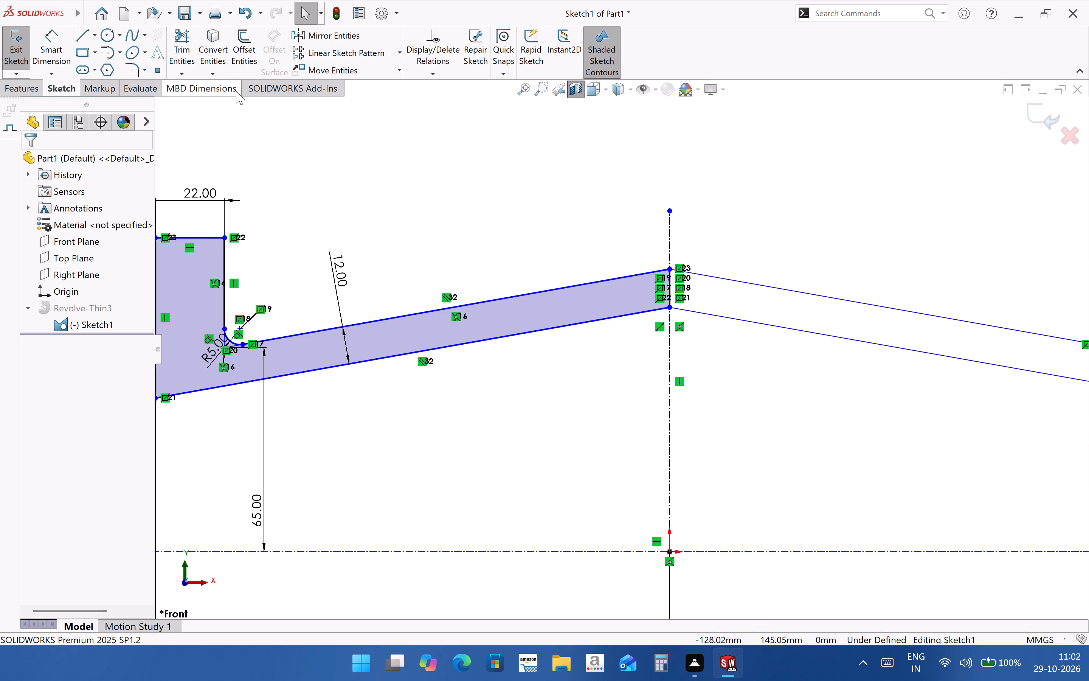
{"action": "left_click", "coordinate": [183, 33]}
{"action": "left_click_drag", "start_coordinate": [693, 283], "coordinate": [664, 285]}
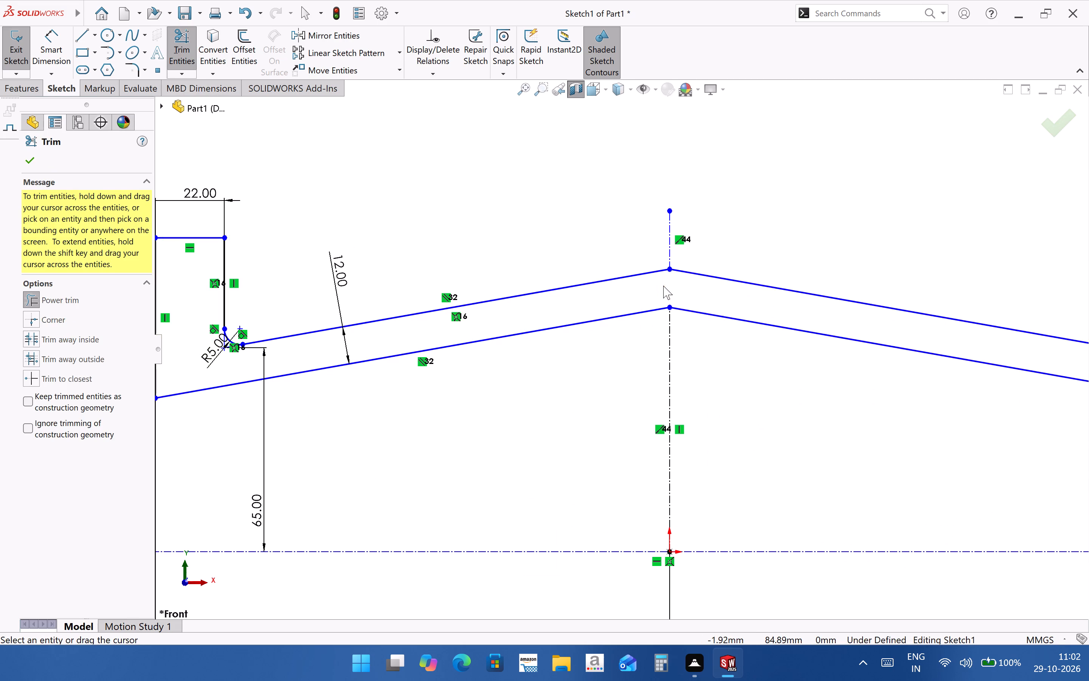
{"action": "scroll", "coordinate": [555, 401], "scroll_direction": "up", "scroll_amount": 4}
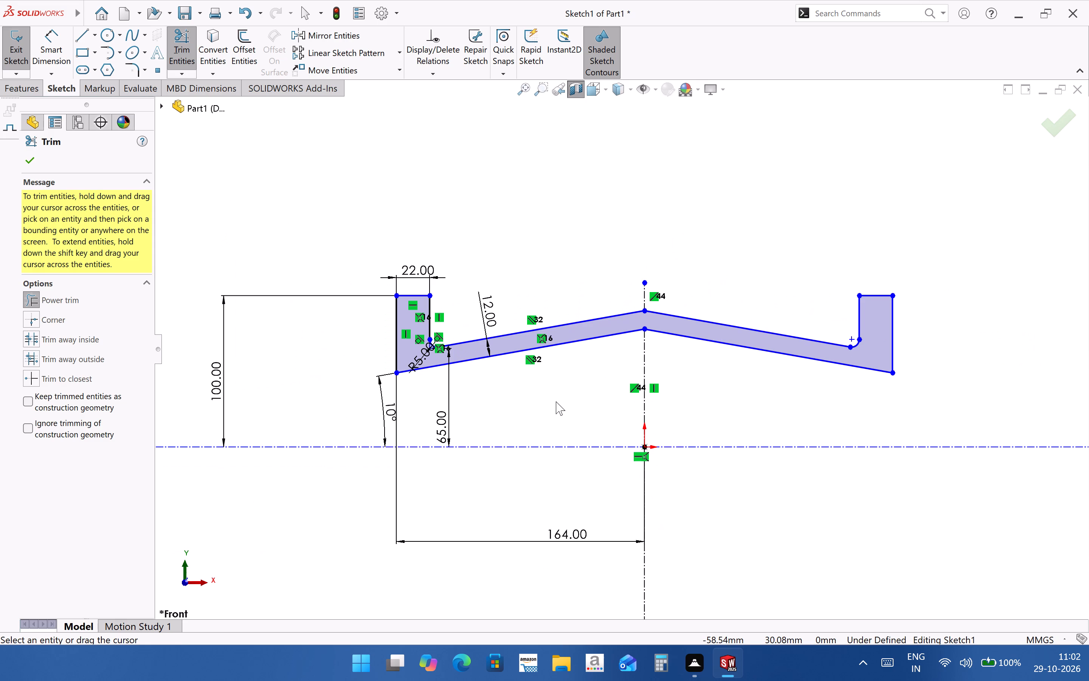
Extend the vertical centerline across the gap between the upper and lower sloped lines.
{"action": "scroll", "coordinate": [680, 320], "scroll_direction": "down", "scroll_amount": 2}
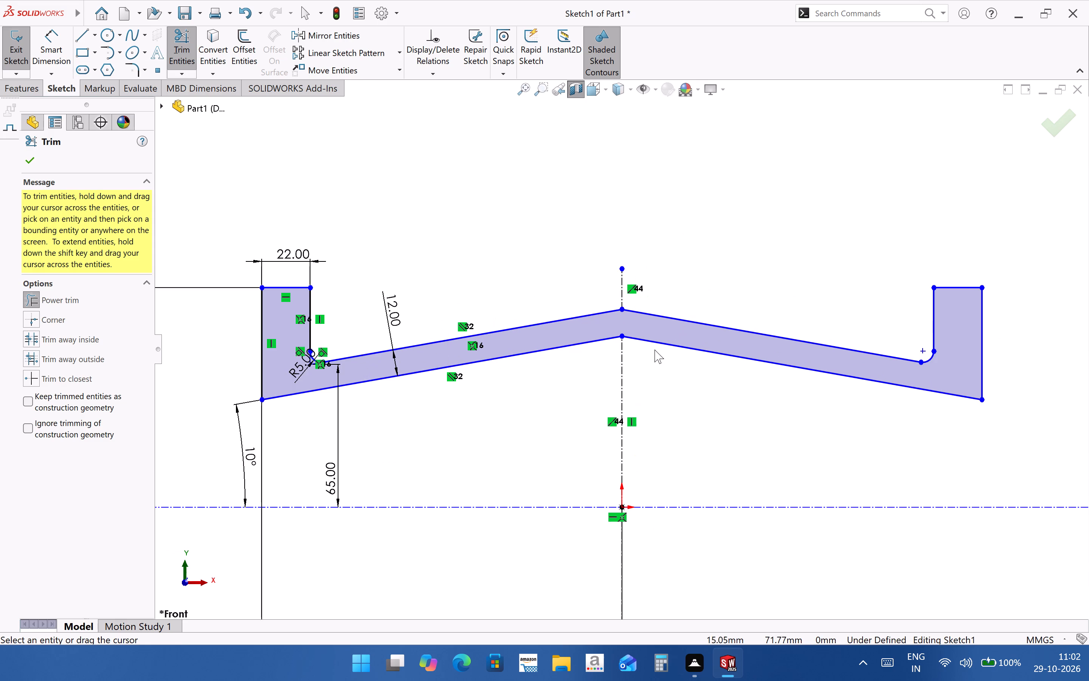
{"action": "left_click", "coordinate": [189, 71]}
{"action": "left_click", "coordinate": [195, 107]}
{"action": "left_click", "coordinate": [622, 354]}
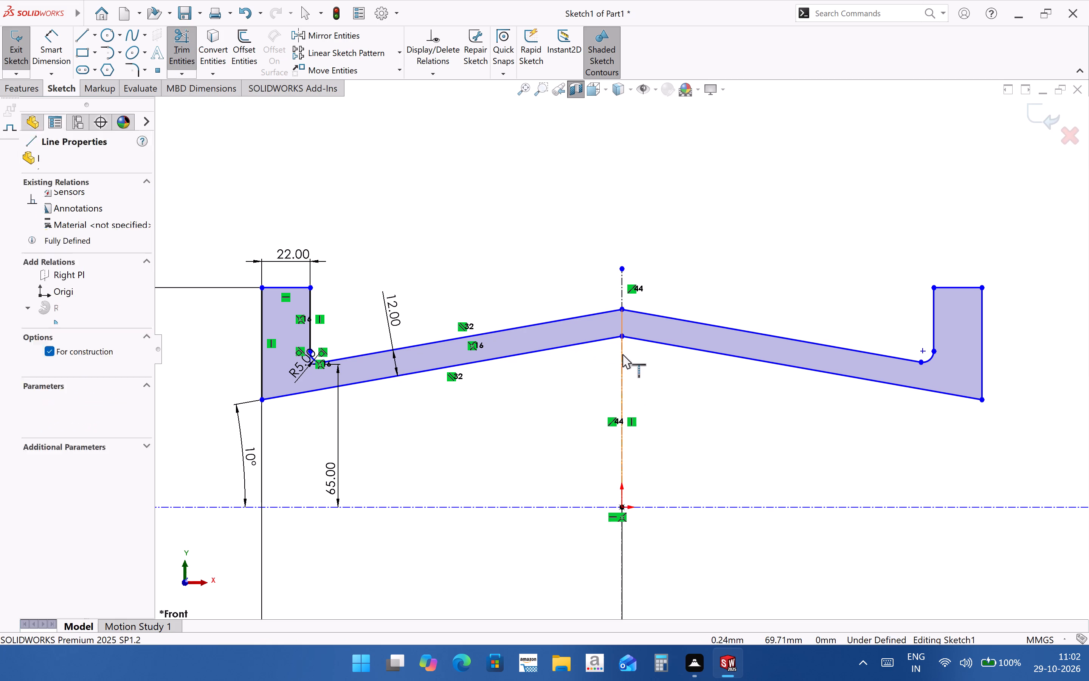
{"action": "scroll", "coordinate": [671, 364], "scroll_direction": "up", "scroll_amount": 2}
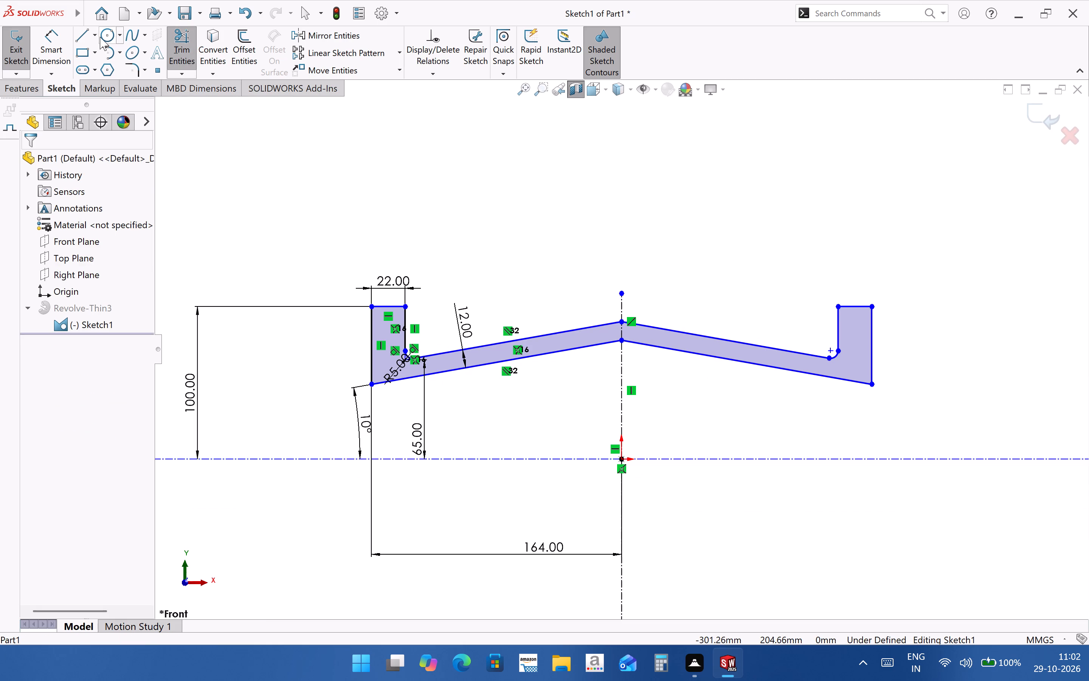
{"action": "left_click", "coordinate": [21, 86]}
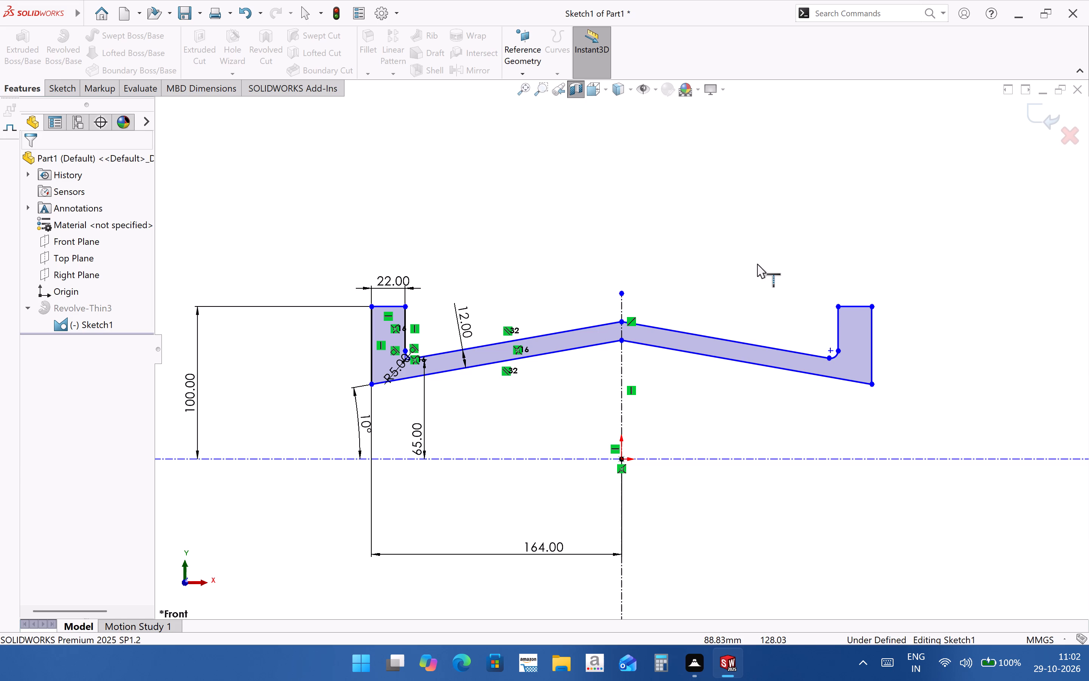
{"action": "key", "text": "Escape"}
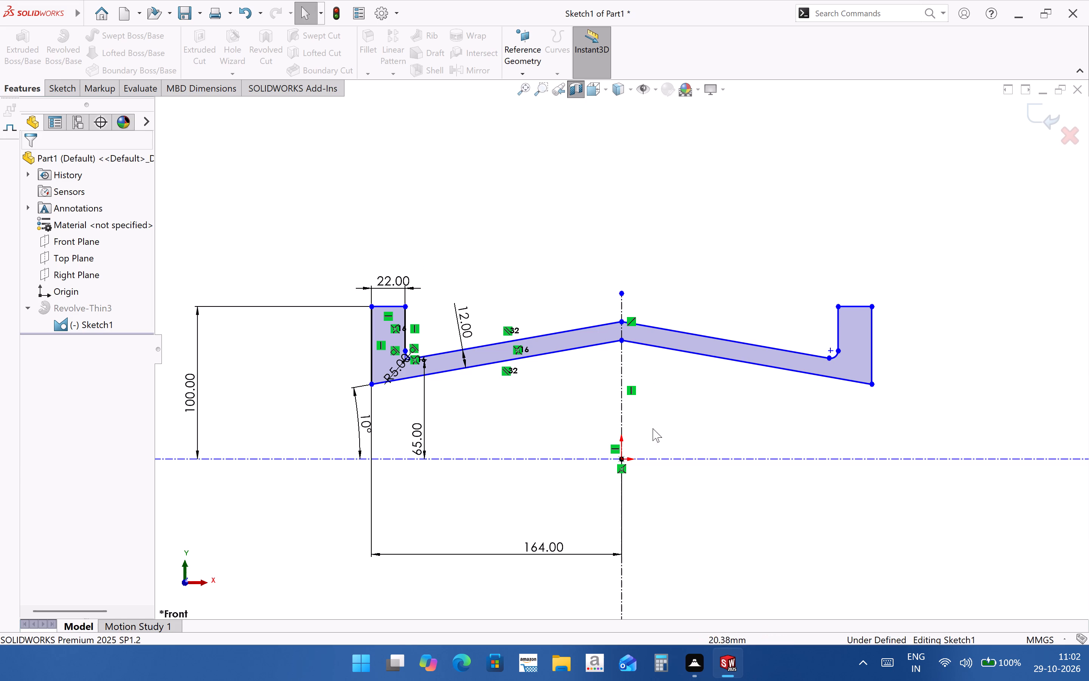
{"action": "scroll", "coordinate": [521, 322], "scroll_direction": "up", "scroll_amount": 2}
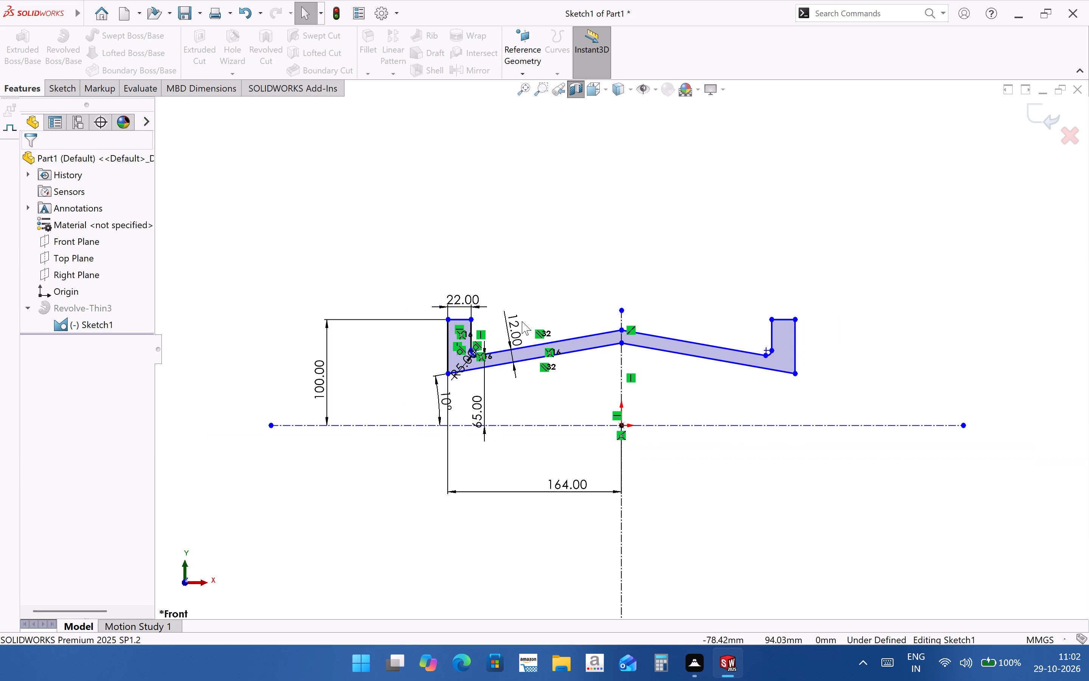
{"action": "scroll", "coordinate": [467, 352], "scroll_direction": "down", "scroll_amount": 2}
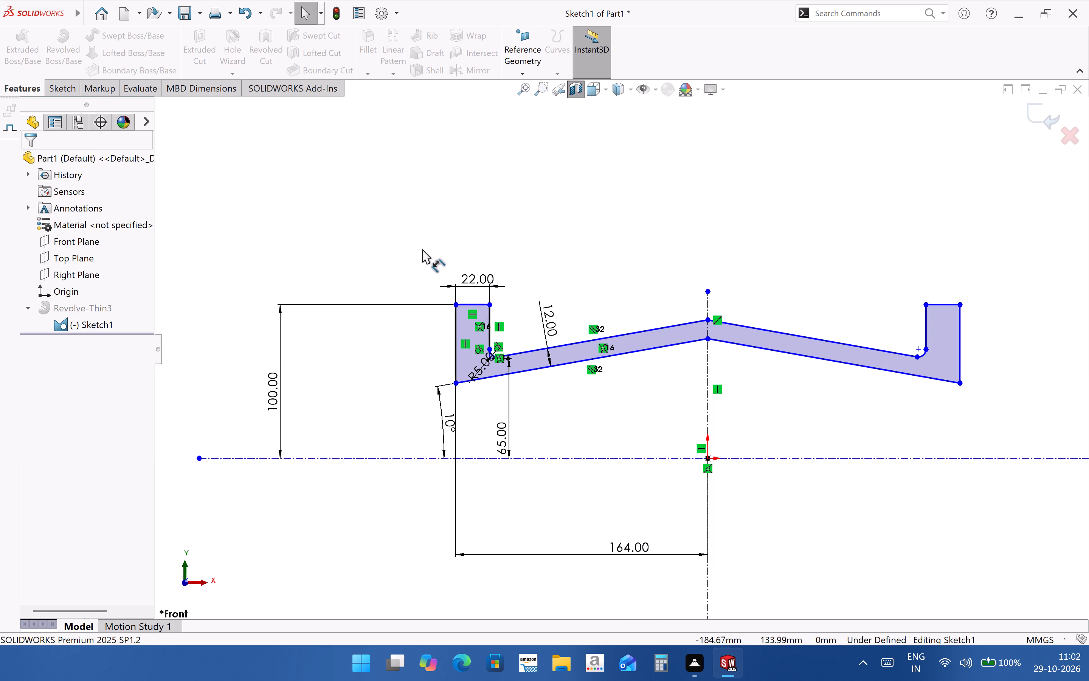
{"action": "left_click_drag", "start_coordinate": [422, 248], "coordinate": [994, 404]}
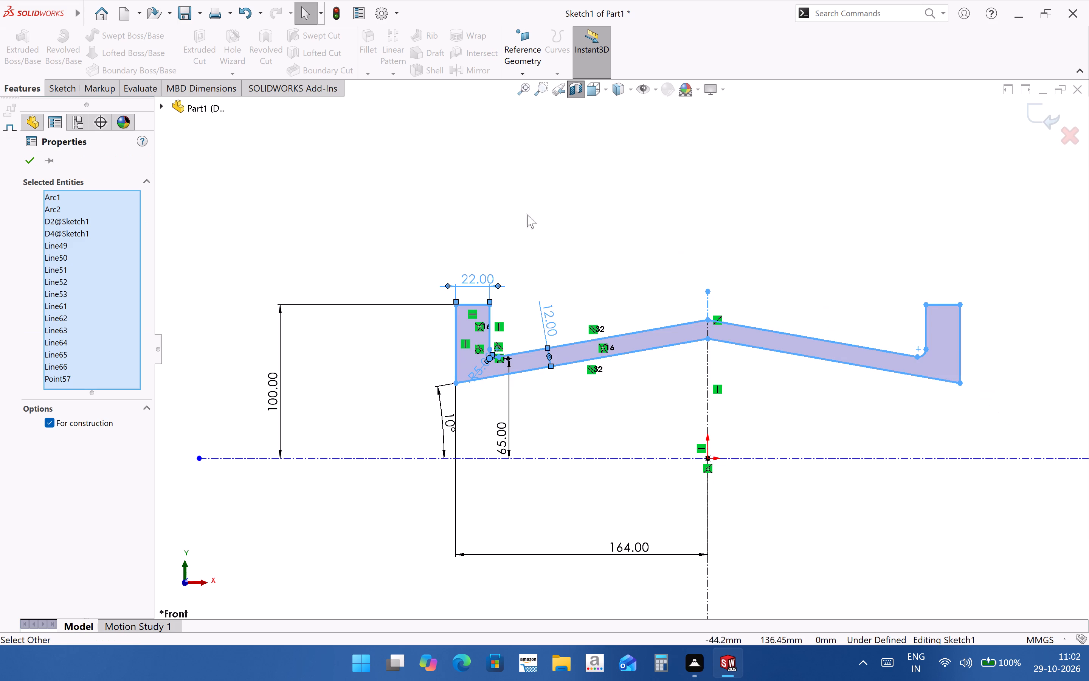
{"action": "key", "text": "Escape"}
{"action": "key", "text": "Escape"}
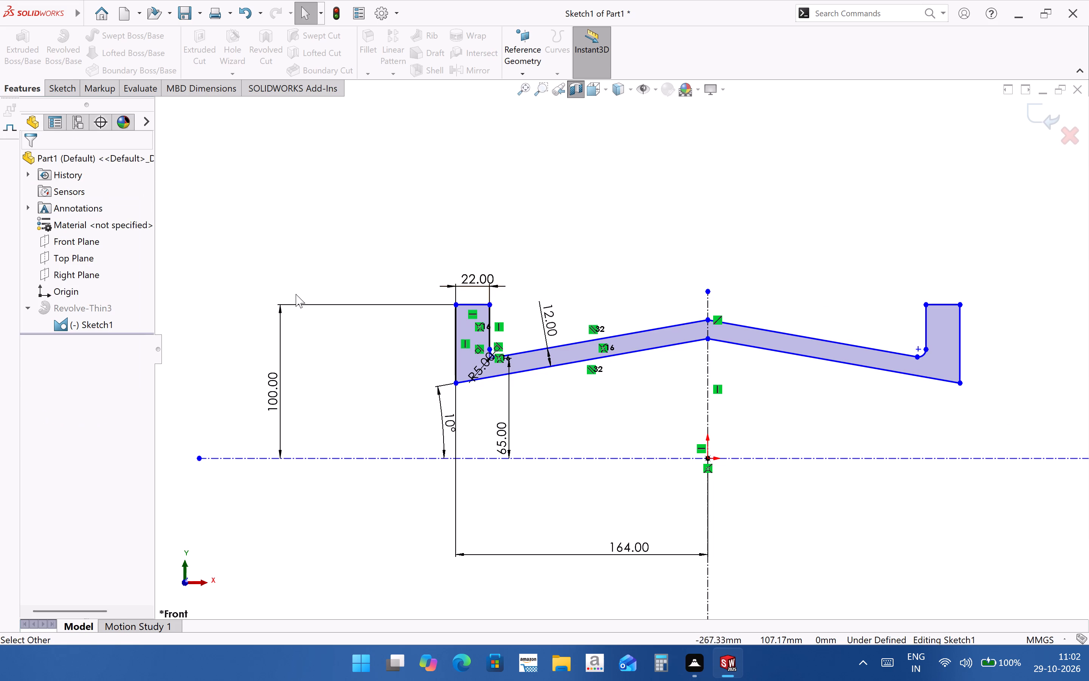
Exit the sketch and rebuild the revolve with the mirrored profile.
{"action": "left_click", "coordinate": [1027, 103]}
{"action": "scroll", "coordinate": [427, 335], "scroll_direction": "up", "scroll_amount": 3}
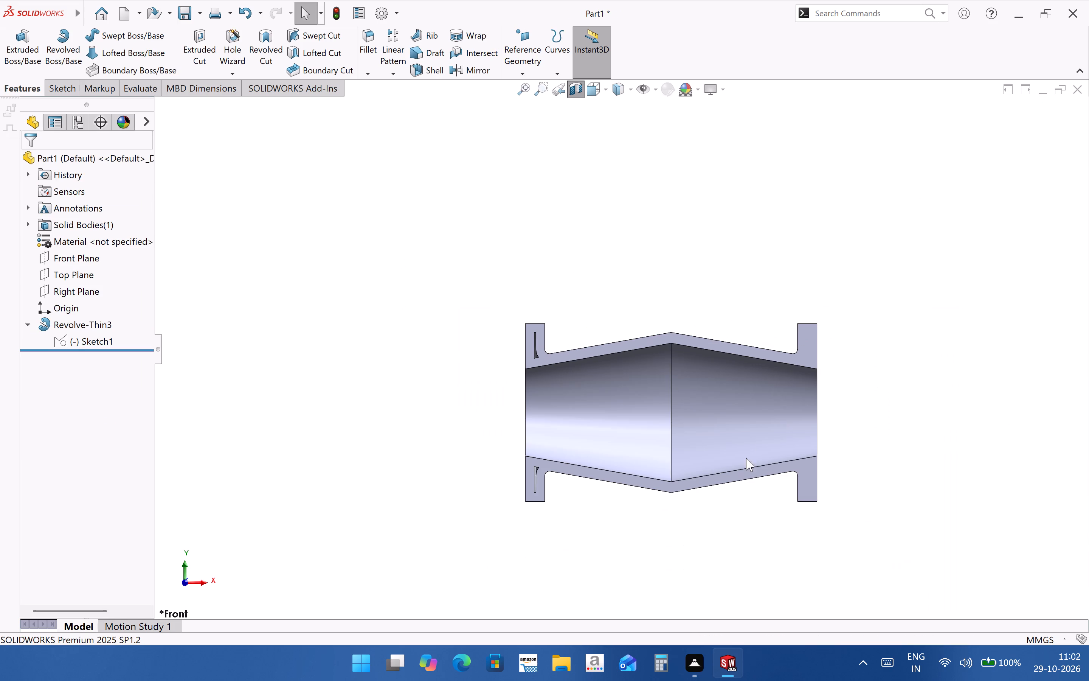
{"action": "scroll", "coordinate": [766, 397], "scroll_direction": "down", "scroll_amount": 2}
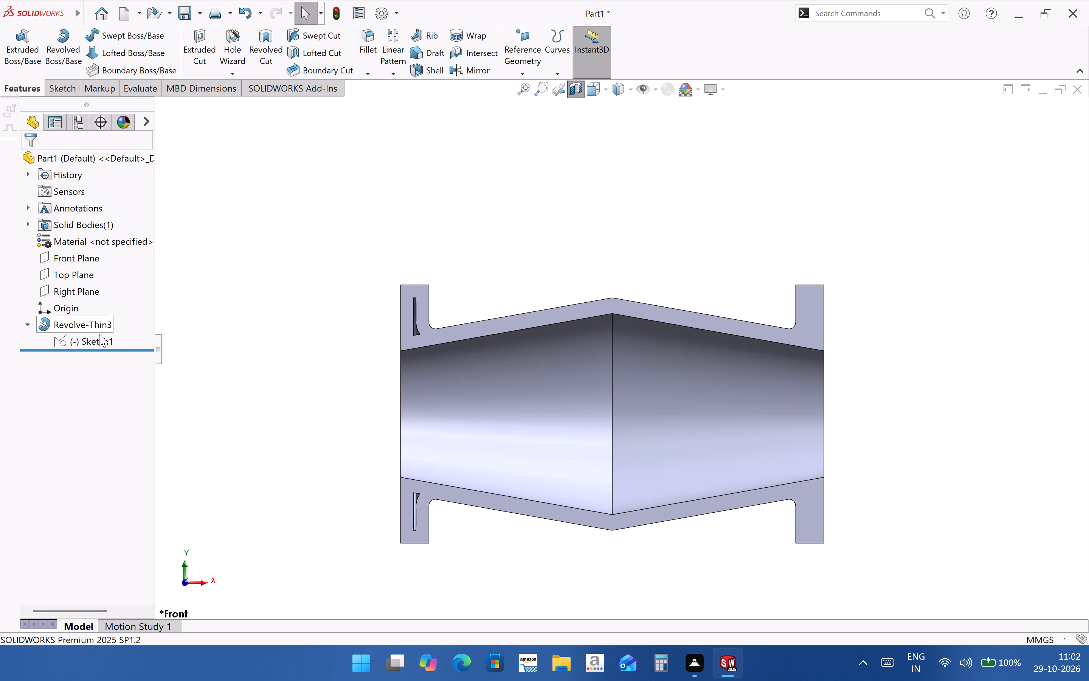
Reopen the revolve's sketch and examine its profile and dimensions around the flange, fillet and thin internal cavity.
{"action": "left_click", "coordinate": [113, 341]}
{"action": "left_click", "coordinate": [128, 316]}
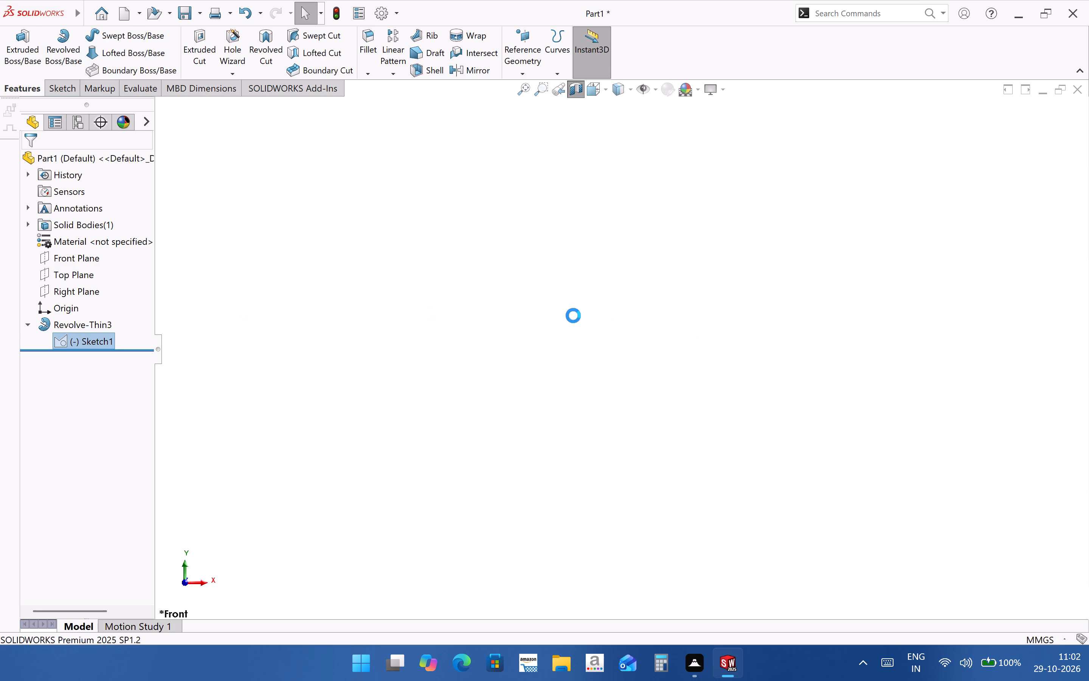
{"action": "scroll", "coordinate": [617, 368], "scroll_direction": "up", "scroll_amount": 1}
{"action": "scroll", "coordinate": [537, 208], "scroll_direction": "down", "scroll_amount": 7}
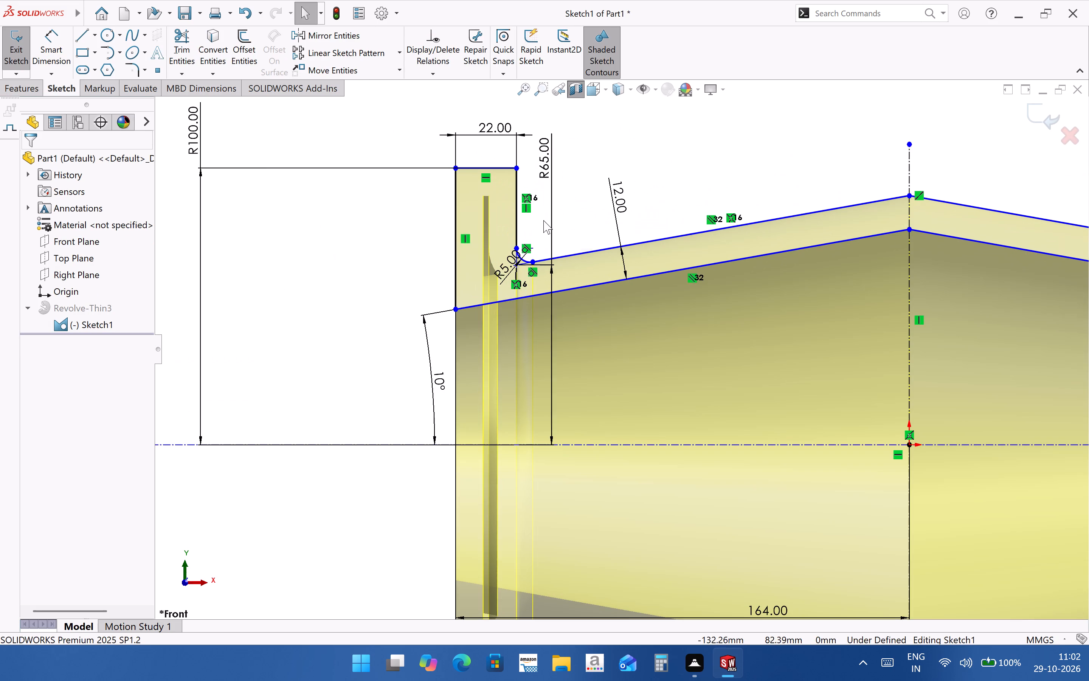
{"action": "scroll", "coordinate": [512, 310], "scroll_direction": "up", "scroll_amount": 3}
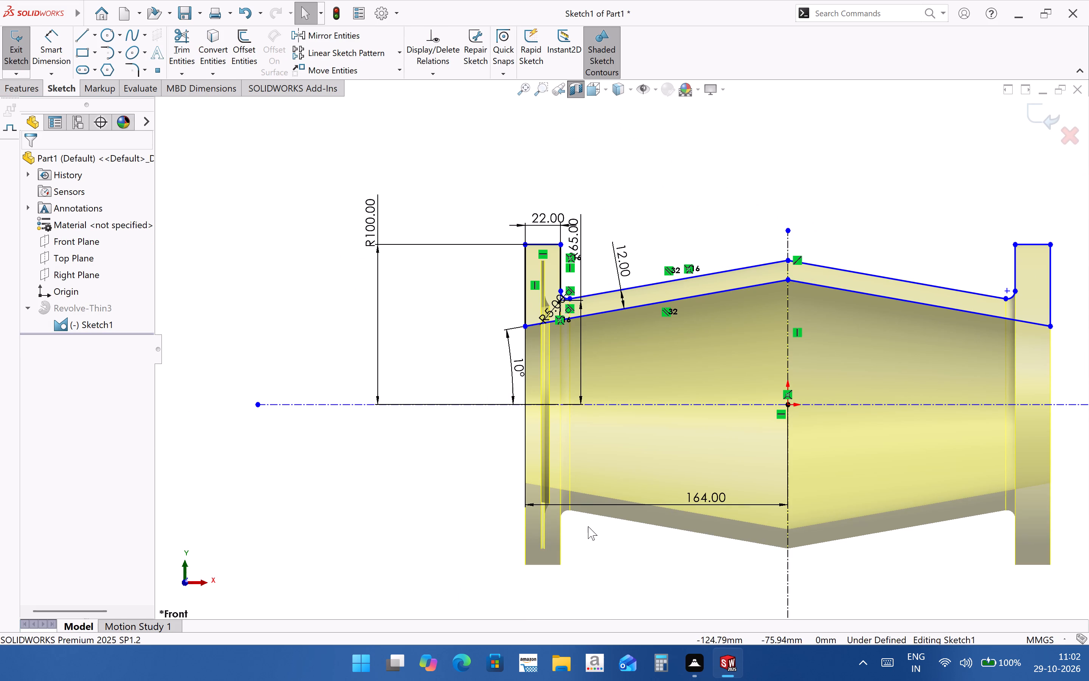
{"action": "scroll", "coordinate": [561, 291], "scroll_direction": "down", "scroll_amount": 5}
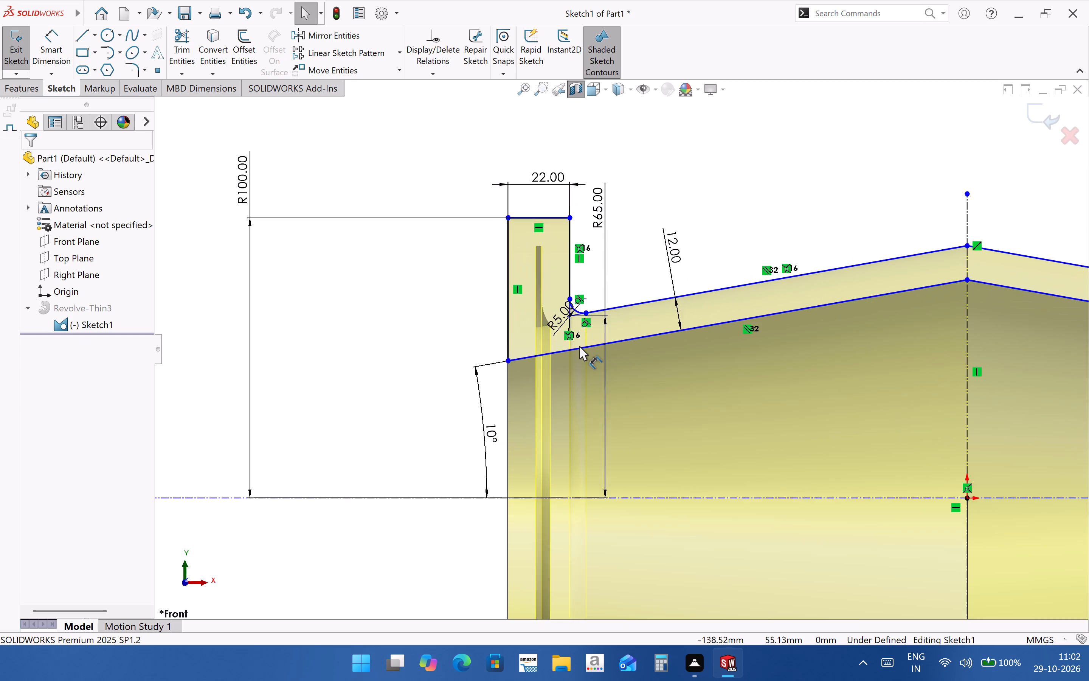
{"action": "scroll", "coordinate": [579, 346], "scroll_direction": "down", "scroll_amount": 1}
{"action": "scroll", "coordinate": [509, 322], "scroll_direction": "up", "scroll_amount": 7}
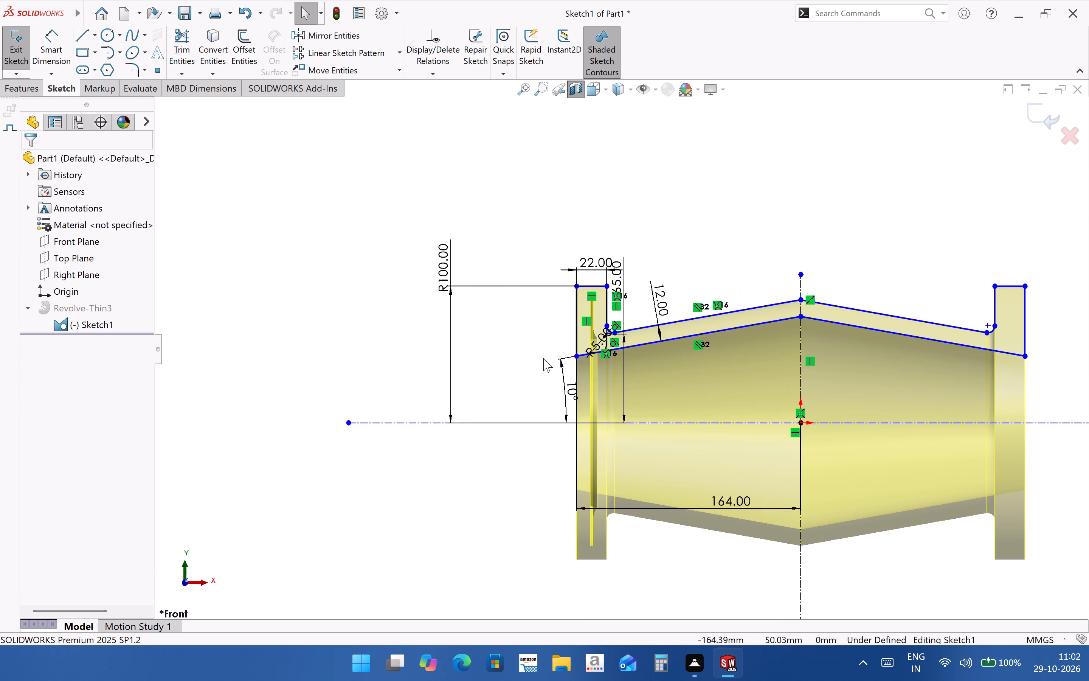
{"action": "scroll", "coordinate": [670, 382], "scroll_direction": "down", "scroll_amount": 2}
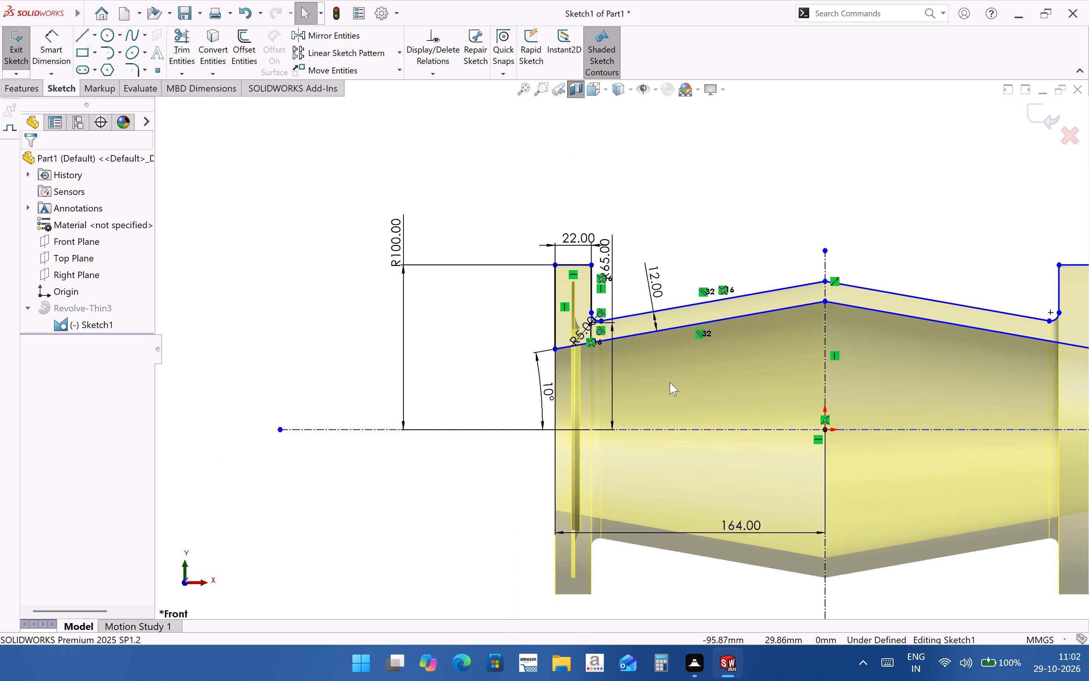
{"action": "scroll", "coordinate": [670, 382], "scroll_direction": "down", "scroll_amount": 1}
{"action": "scroll", "coordinate": [624, 355], "scroll_direction": "down", "scroll_amount": 4}
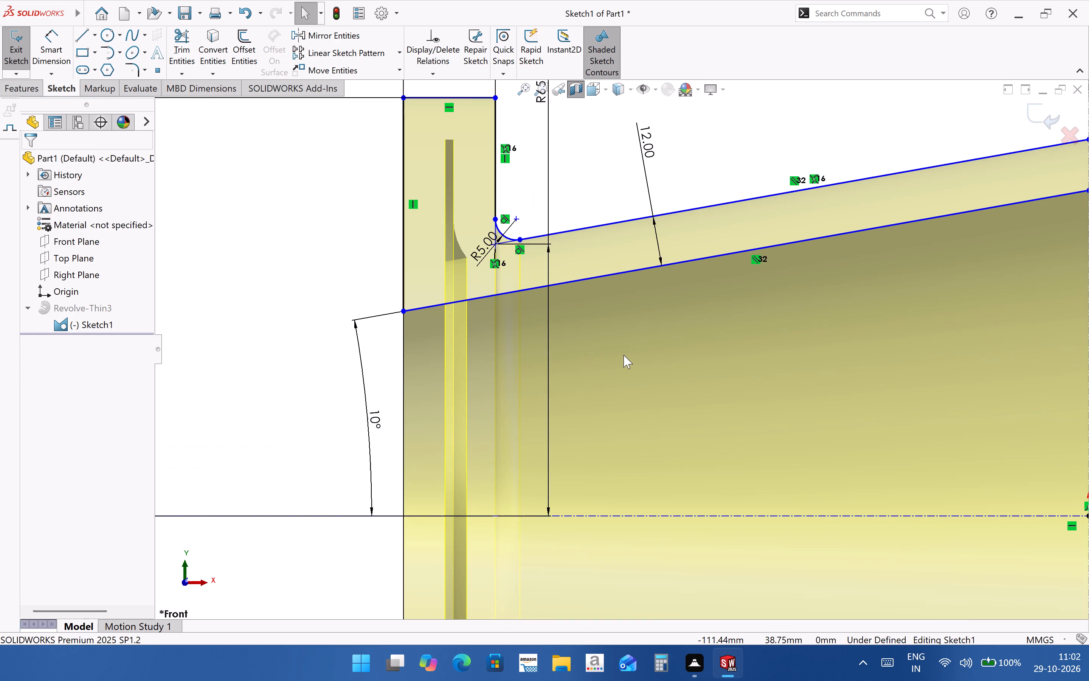
{"action": "scroll", "coordinate": [483, 273], "scroll_direction": "up", "scroll_amount": 5}
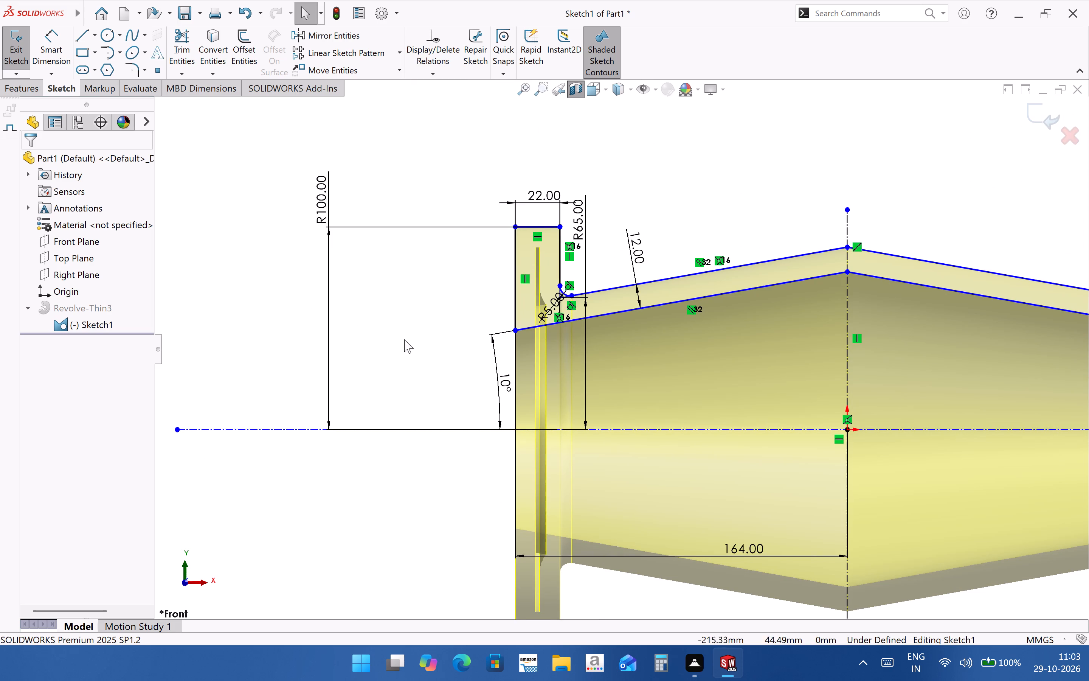
{"action": "scroll", "coordinate": [414, 456], "scroll_direction": "up", "scroll_amount": 3}
{"action": "scroll", "coordinate": [947, 370], "scroll_direction": "down", "scroll_amount": 3}
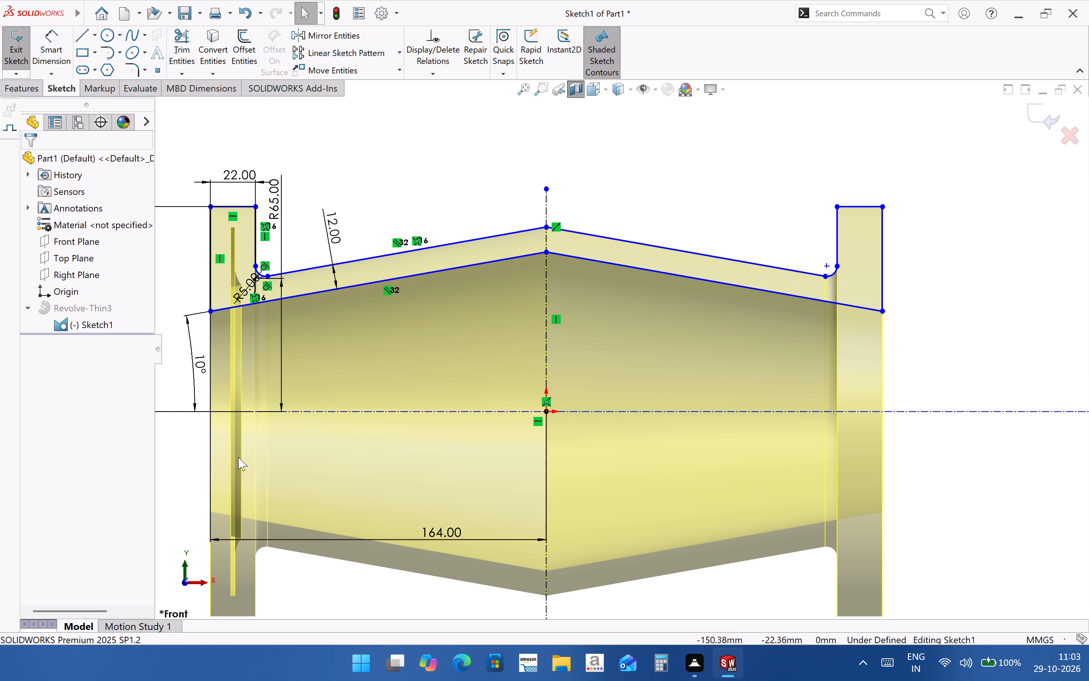
{"action": "scroll", "coordinate": [214, 354], "scroll_direction": "down", "scroll_amount": 3}
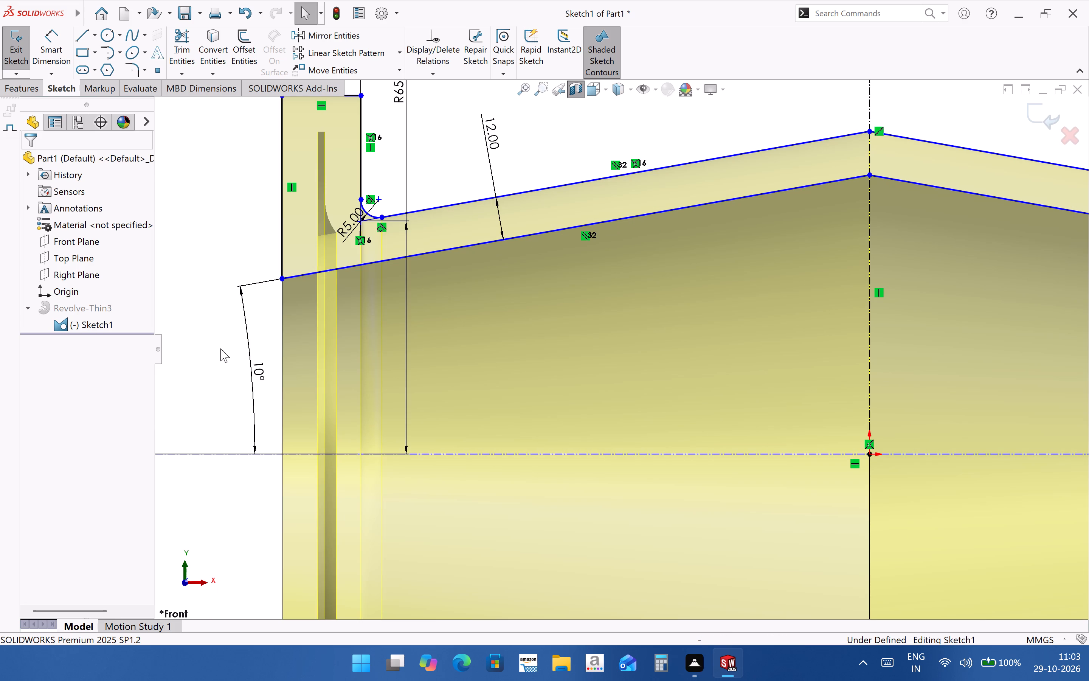
{"action": "scroll", "coordinate": [375, 218], "scroll_direction": "down", "scroll_amount": 3}
{"action": "scroll", "coordinate": [324, 295], "scroll_direction": "up", "scroll_amount": 3}
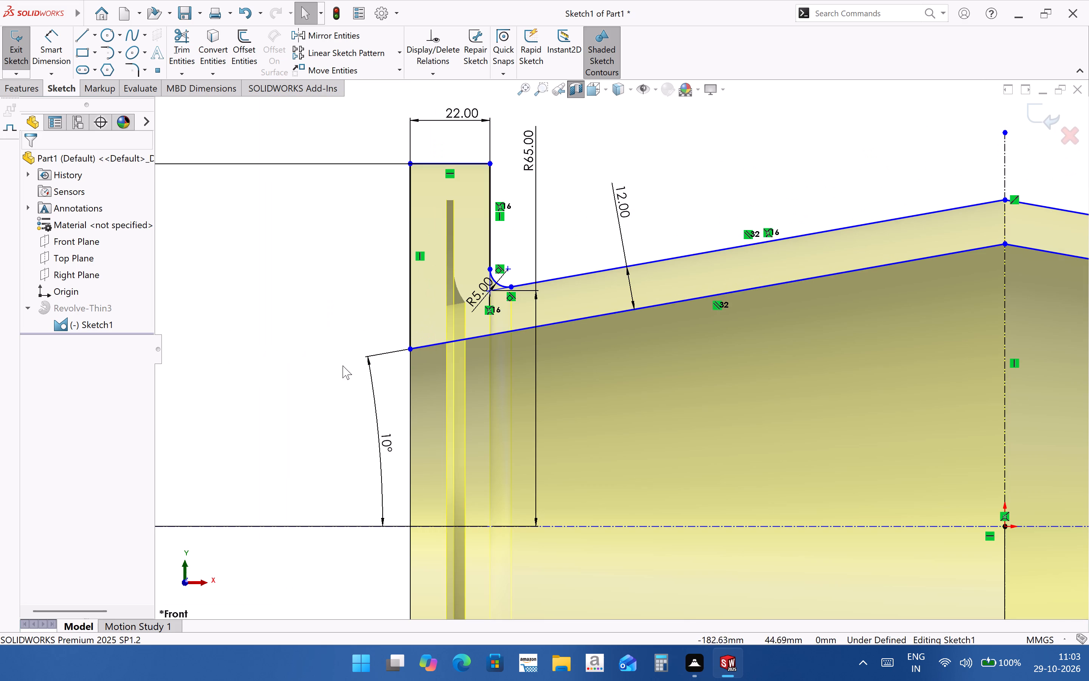
{"action": "scroll", "coordinate": [342, 368], "scroll_direction": "up", "scroll_amount": 4}
{"action": "scroll", "coordinate": [379, 408], "scroll_direction": "up", "scroll_amount": 4}
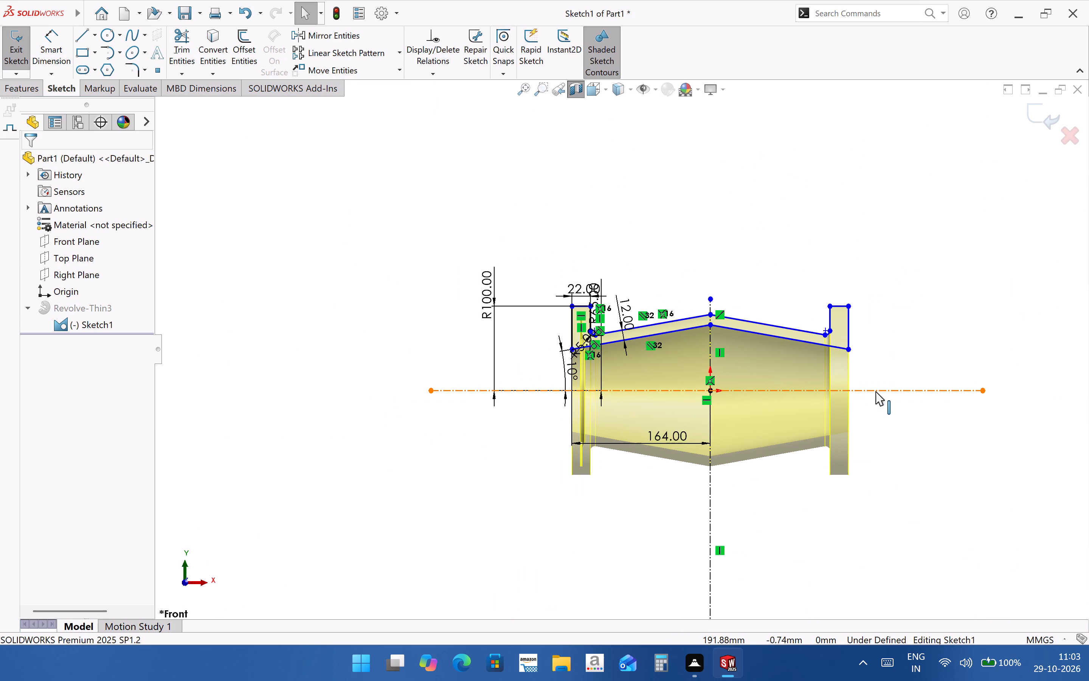
{"action": "scroll", "coordinate": [667, 378], "scroll_direction": "down", "scroll_amount": 3}
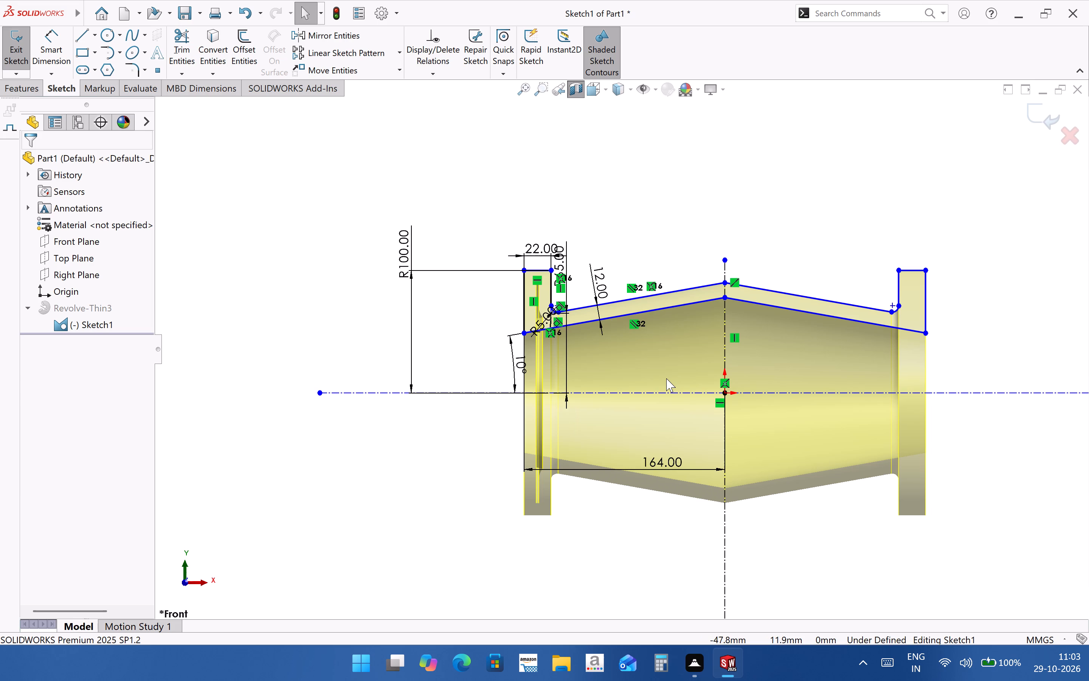
{"action": "scroll", "coordinate": [659, 335], "scroll_direction": "down", "scroll_amount": 3}
{"action": "scroll", "coordinate": [406, 292], "scroll_direction": "down", "scroll_amount": 5}
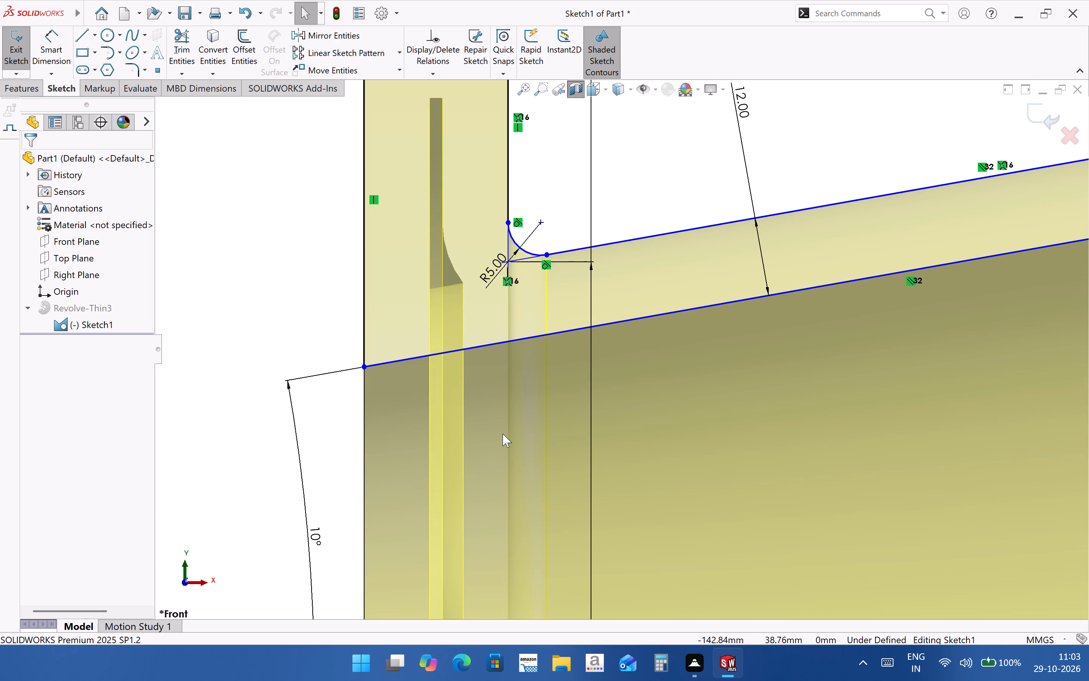
Rebuild the model and check the sectioned flanges and their internal cavity.
{"action": "left_click", "coordinate": [333, 17]}
{"action": "scroll", "coordinate": [468, 343], "scroll_direction": "up", "scroll_amount": 2}
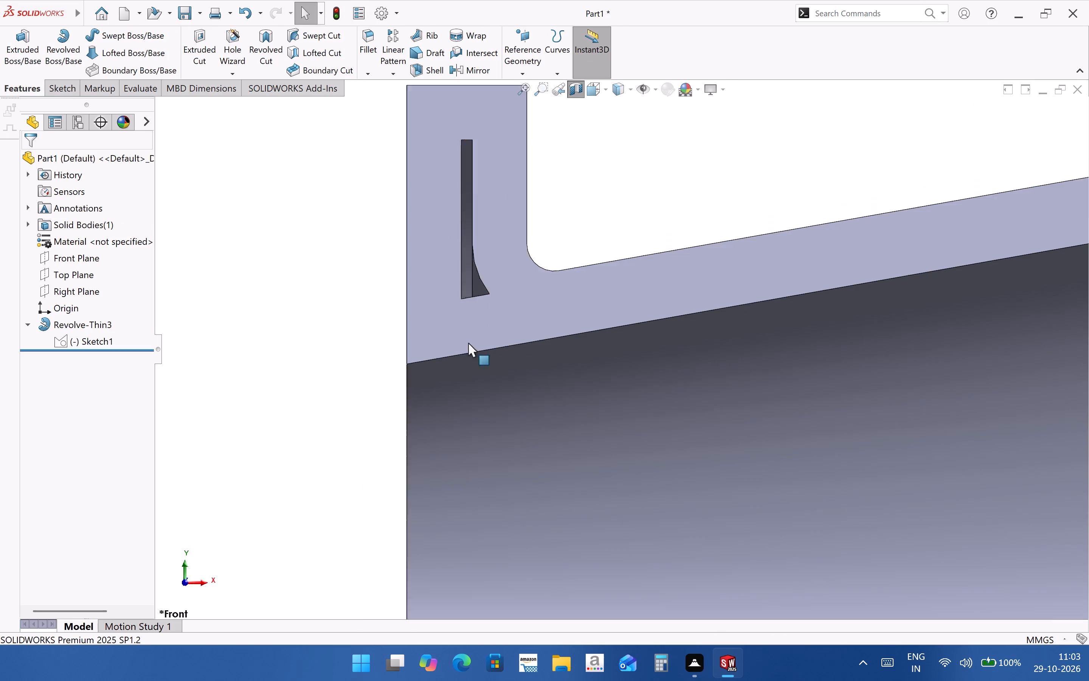
{"action": "scroll", "coordinate": [468, 343], "scroll_direction": "up", "scroll_amount": 8}
{"action": "scroll", "coordinate": [613, 492], "scroll_direction": "down", "scroll_amount": 1}
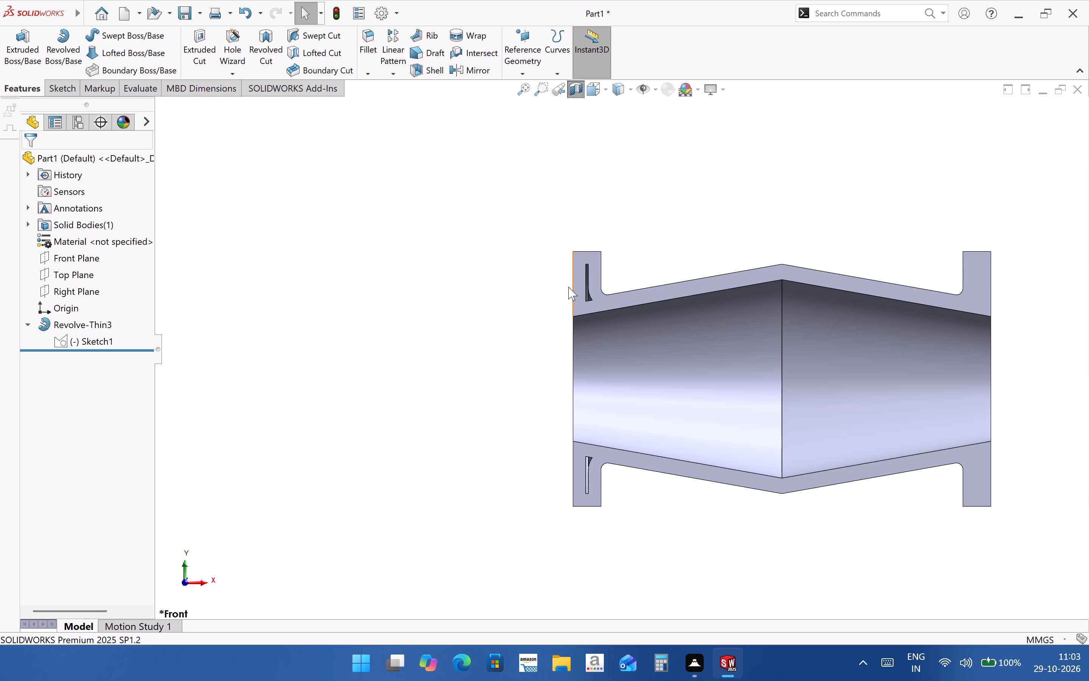
Reopen the revolve's sketch, examine the flange, fillet and thin cavity area, and exit the sketch.
{"action": "left_click", "coordinate": [96, 338]}
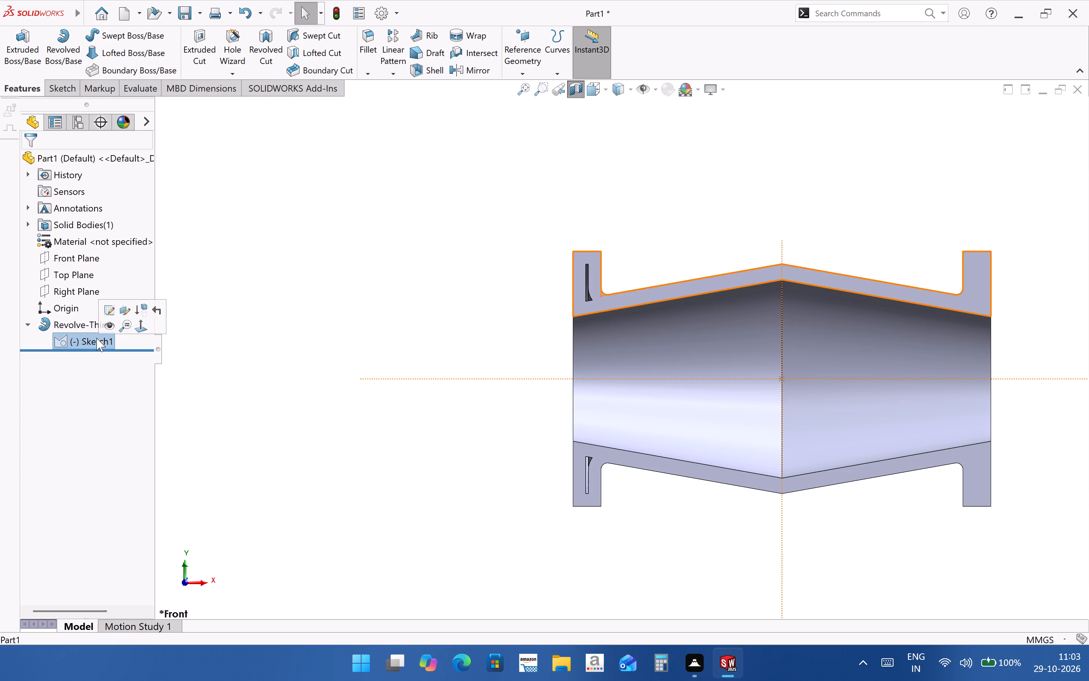
{"action": "left_click", "coordinate": [107, 309]}
{"action": "scroll", "coordinate": [545, 362], "scroll_direction": "up", "scroll_amount": 2}
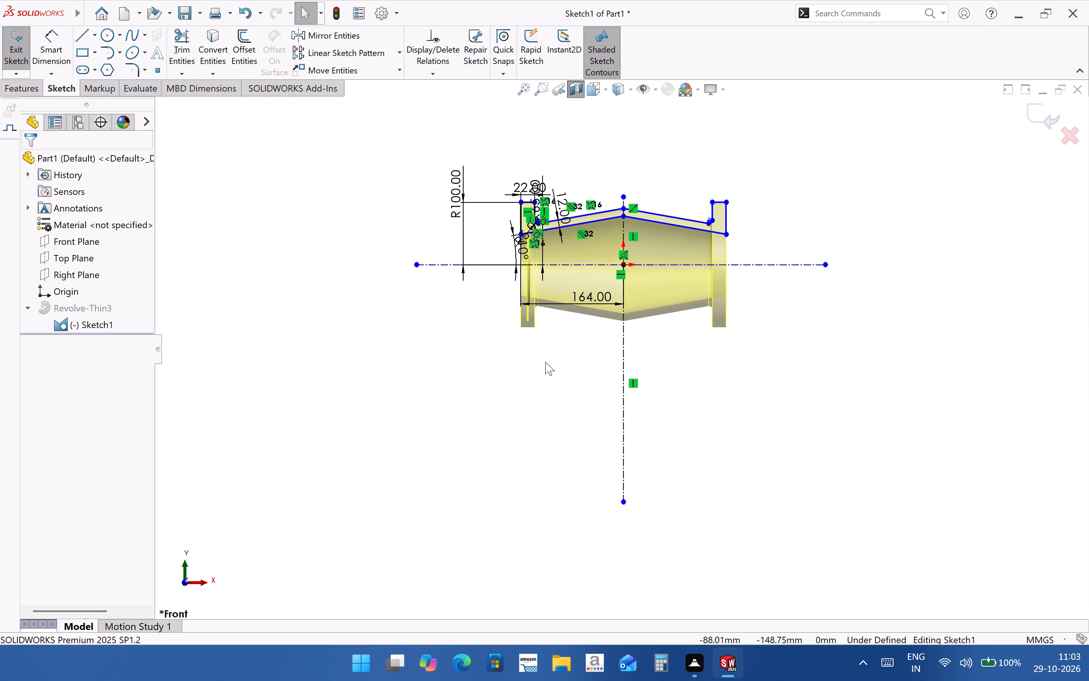
{"action": "scroll", "coordinate": [545, 175], "scroll_direction": "down", "scroll_amount": 5}
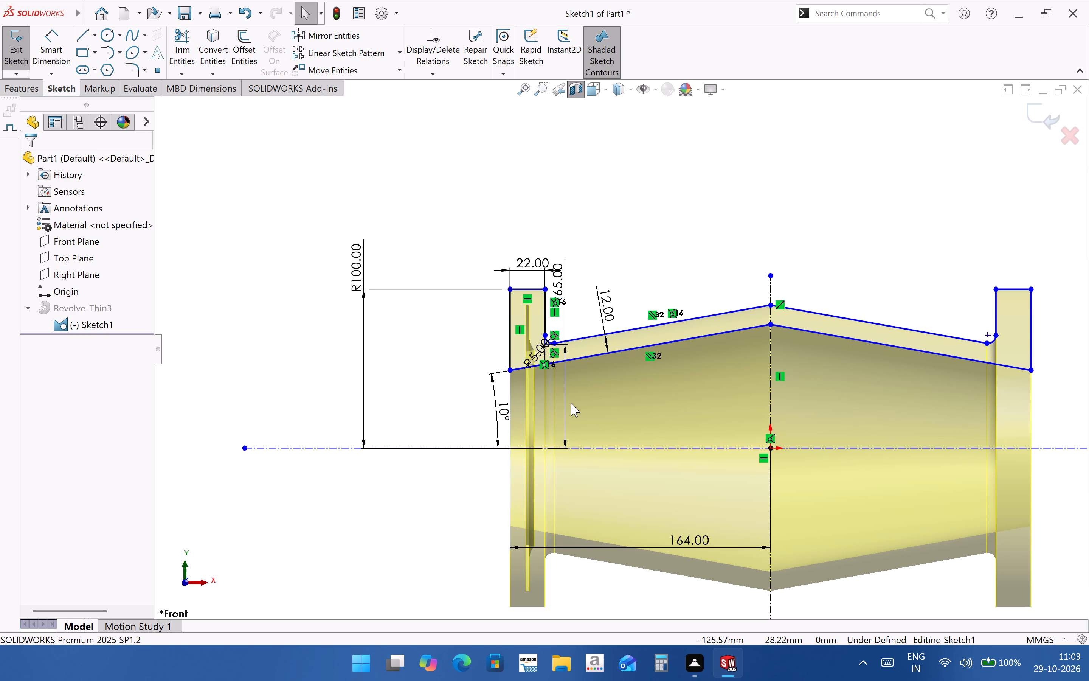
{"action": "scroll", "coordinate": [553, 368], "scroll_direction": "down", "scroll_amount": 2}
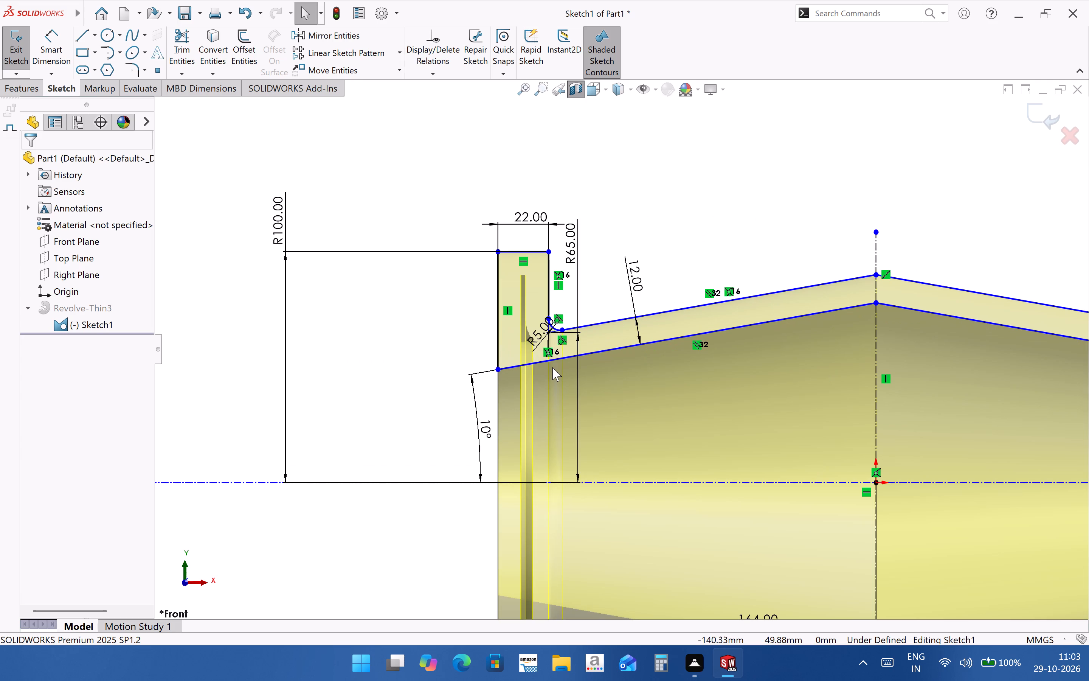
{"action": "scroll", "coordinate": [553, 346], "scroll_direction": "down", "scroll_amount": 3}
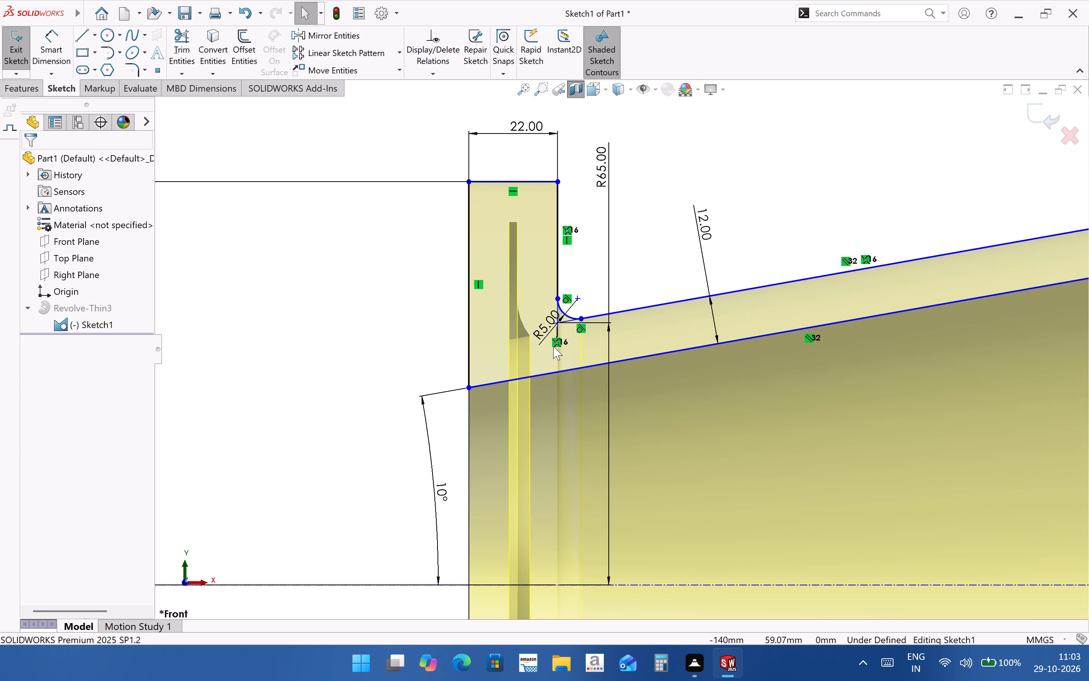
{"action": "scroll", "coordinate": [458, 358], "scroll_direction": "up", "scroll_amount": 3}
{"action": "scroll", "coordinate": [513, 425], "scroll_direction": "up", "scroll_amount": 4}
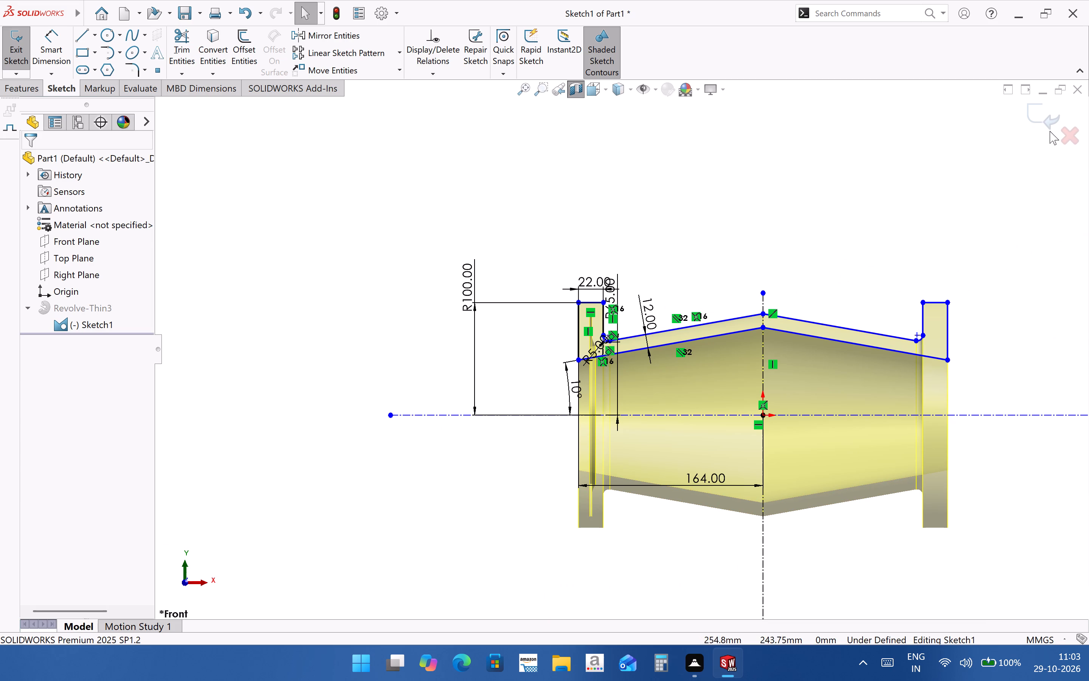
{"action": "left_click", "coordinate": [1052, 118]}
Edit the thin revolve to clear its selected profile region, use the horizontal centerline as the axis, and apply it.
{"action": "left_click", "coordinate": [77, 330]}
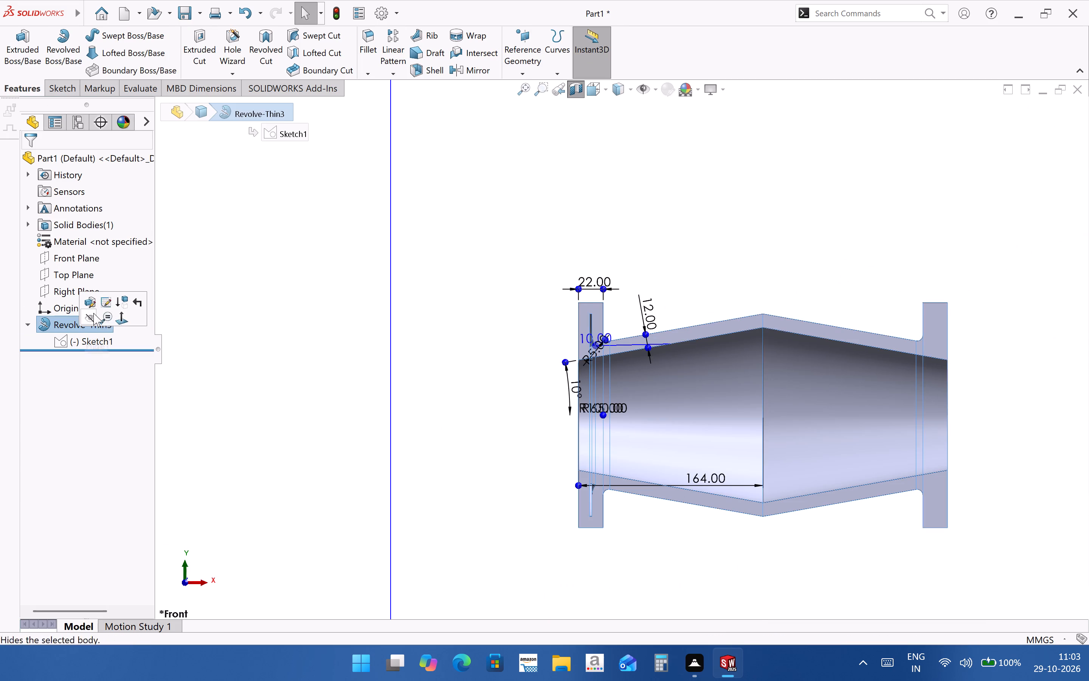
{"action": "left_click", "coordinate": [93, 302]}
{"action": "scroll", "coordinate": [686, 364], "scroll_direction": "down", "scroll_amount": 4}
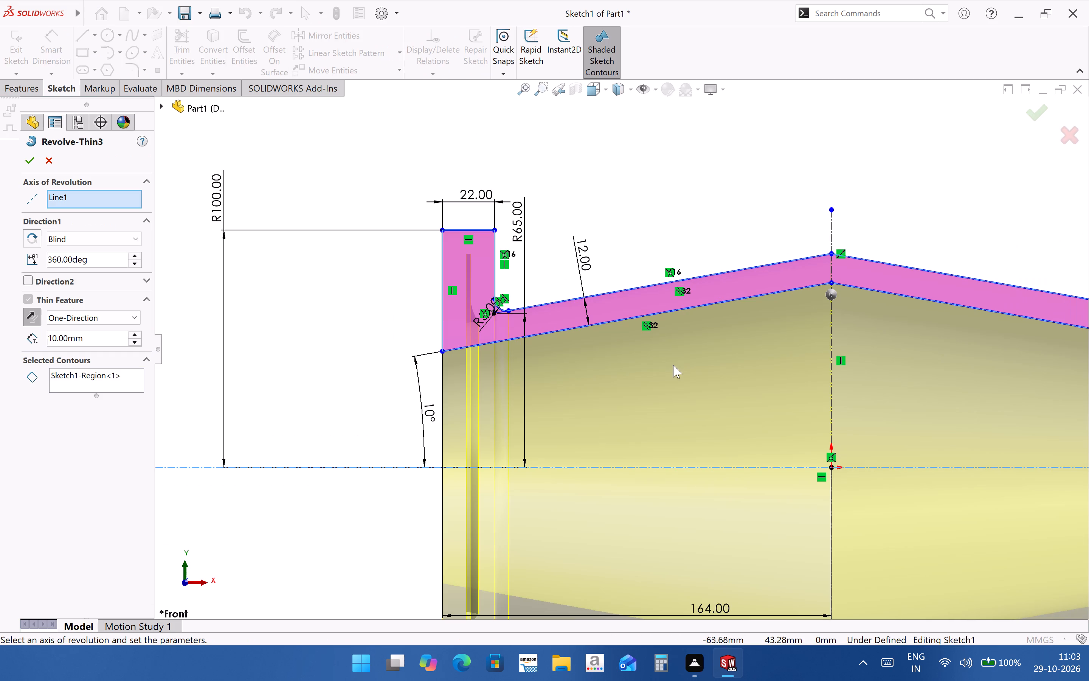
{"action": "left_click", "coordinate": [473, 291]}
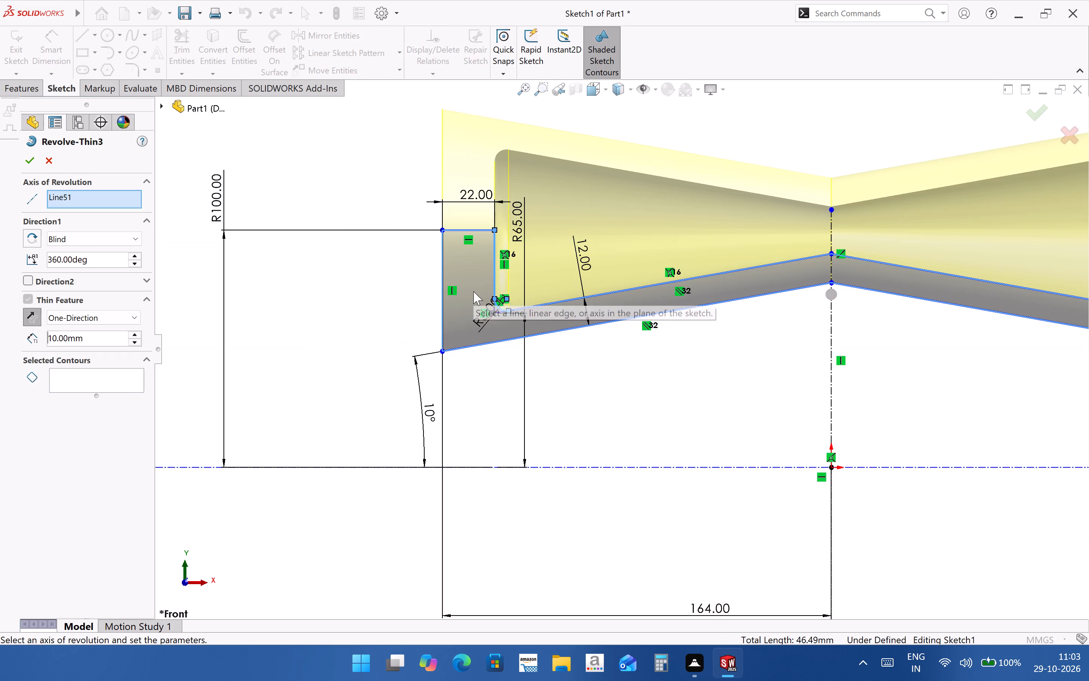
{"action": "left_click", "coordinate": [513, 465]}
{"action": "scroll", "coordinate": [402, 353], "scroll_direction": "up", "scroll_amount": 5}
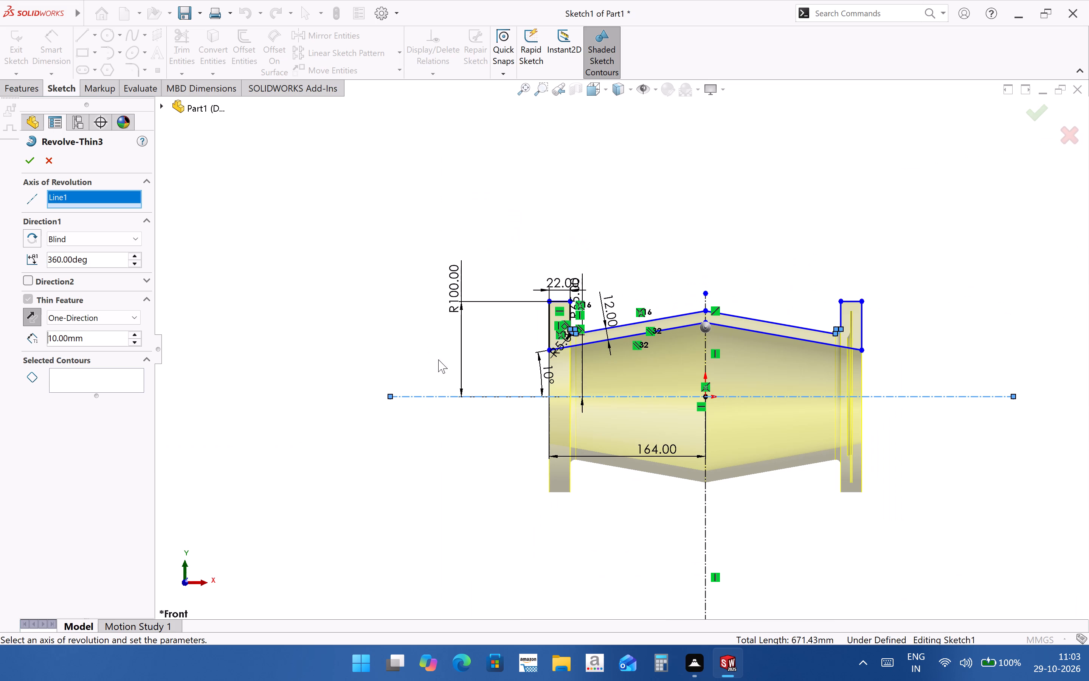
{"action": "scroll", "coordinate": [903, 345], "scroll_direction": "down", "scroll_amount": 3}
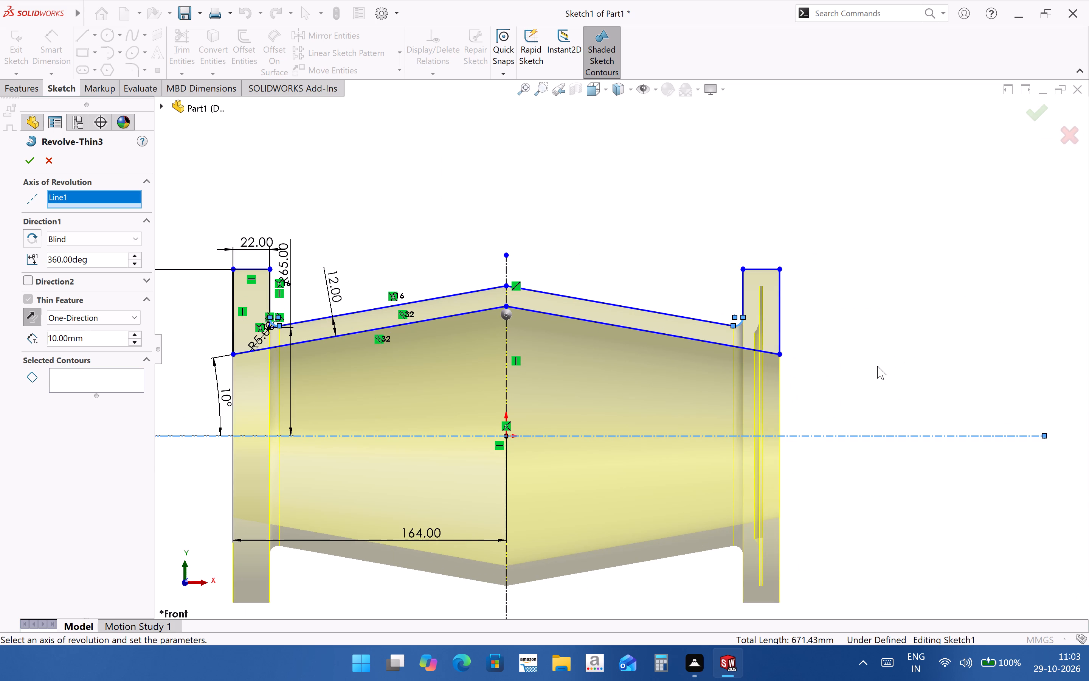
{"action": "left_click", "coordinate": [1030, 117]}
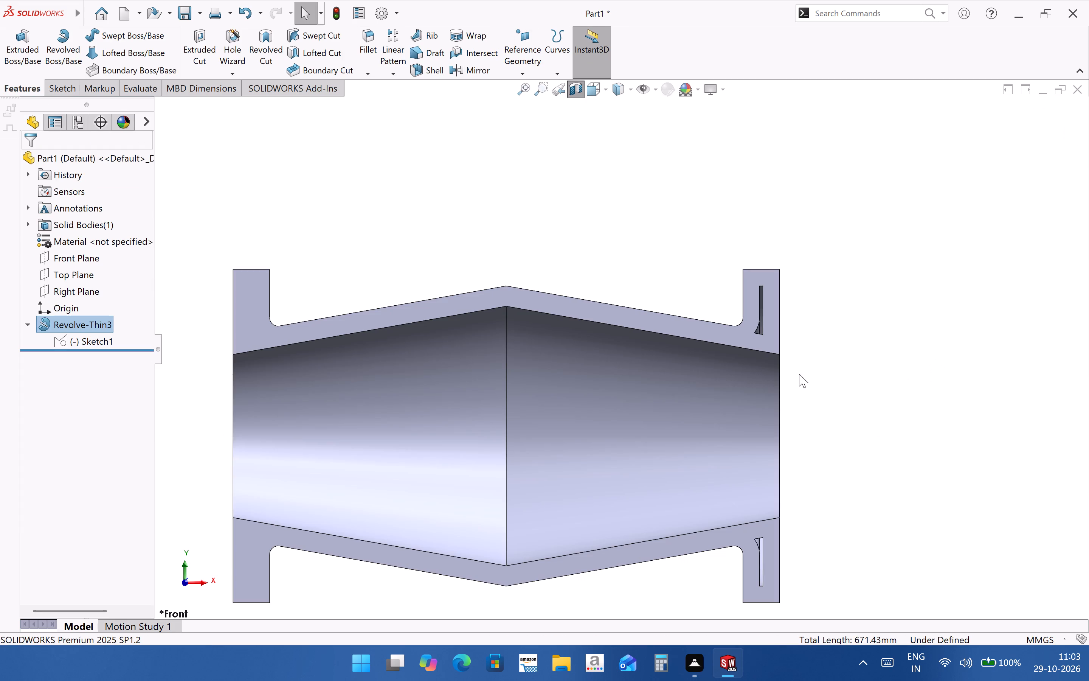
{"action": "scroll", "coordinate": [803, 374], "scroll_direction": "up", "scroll_amount": 3}
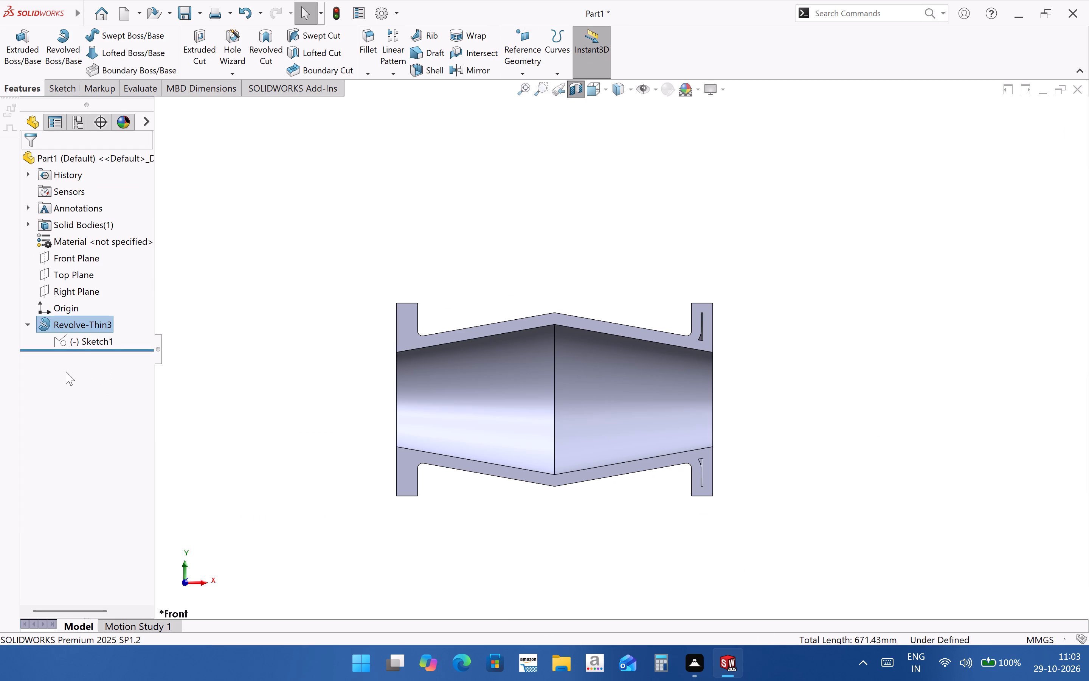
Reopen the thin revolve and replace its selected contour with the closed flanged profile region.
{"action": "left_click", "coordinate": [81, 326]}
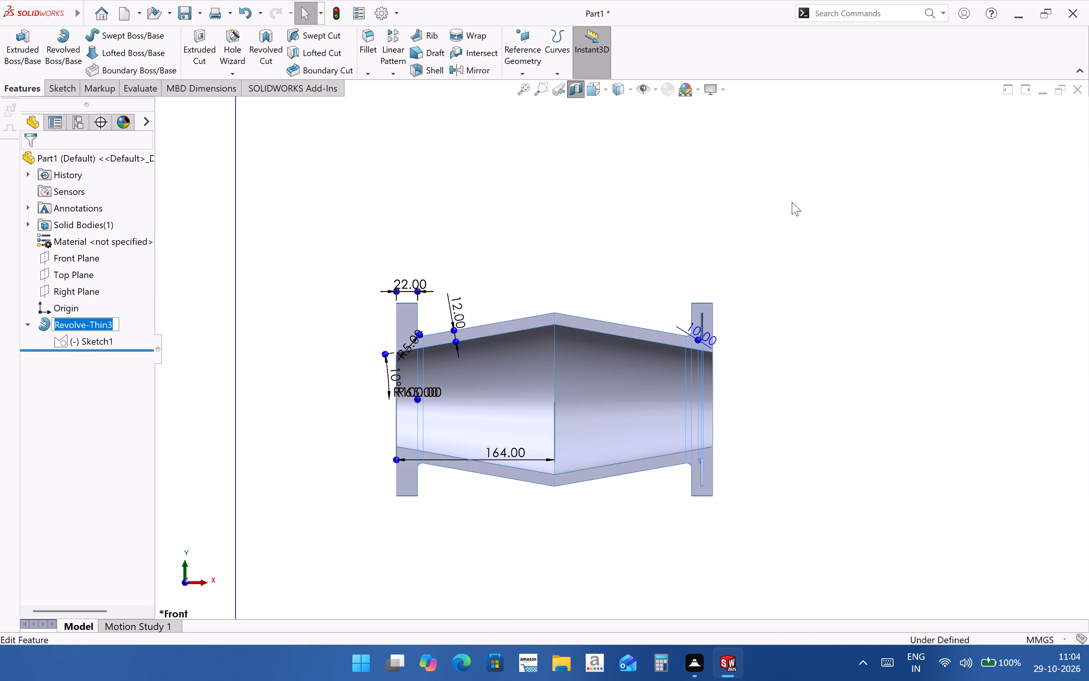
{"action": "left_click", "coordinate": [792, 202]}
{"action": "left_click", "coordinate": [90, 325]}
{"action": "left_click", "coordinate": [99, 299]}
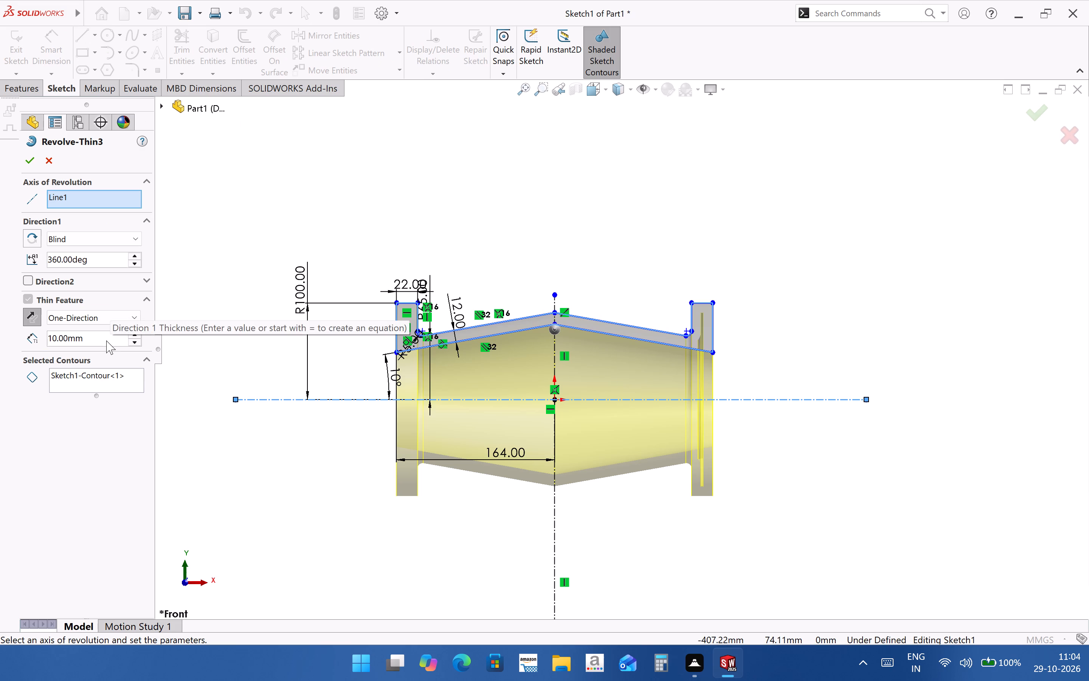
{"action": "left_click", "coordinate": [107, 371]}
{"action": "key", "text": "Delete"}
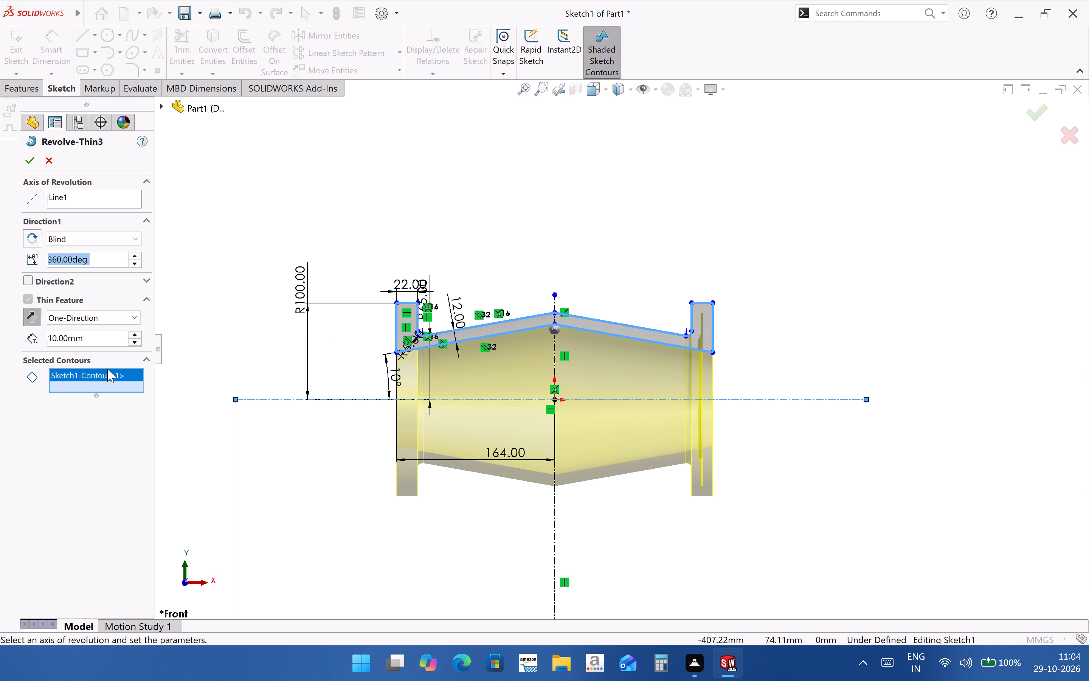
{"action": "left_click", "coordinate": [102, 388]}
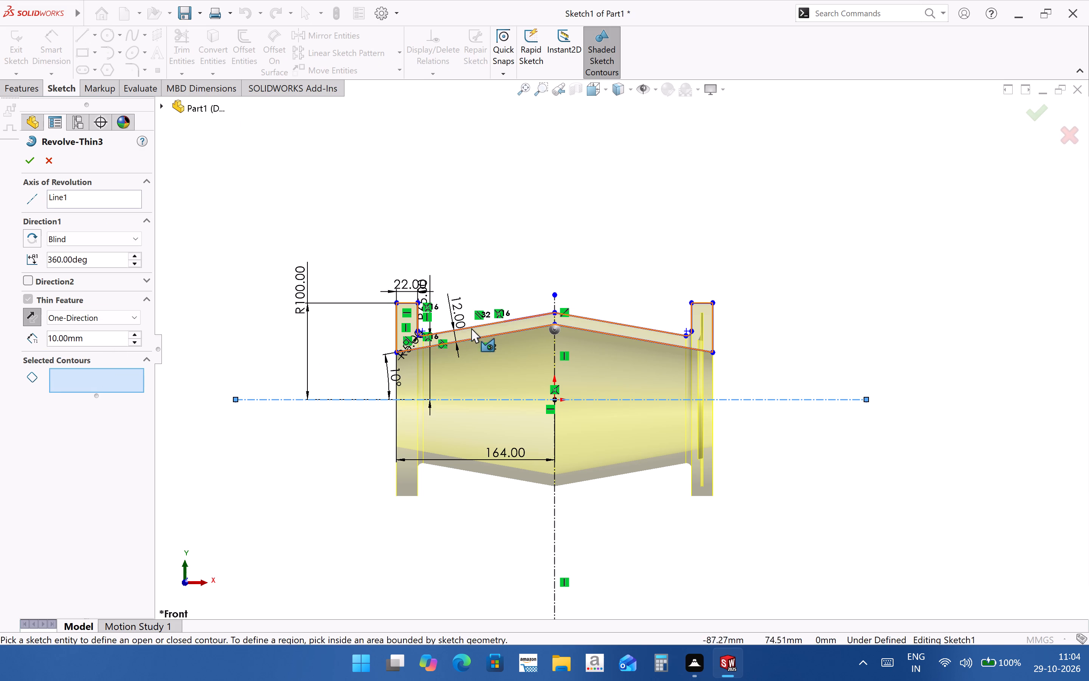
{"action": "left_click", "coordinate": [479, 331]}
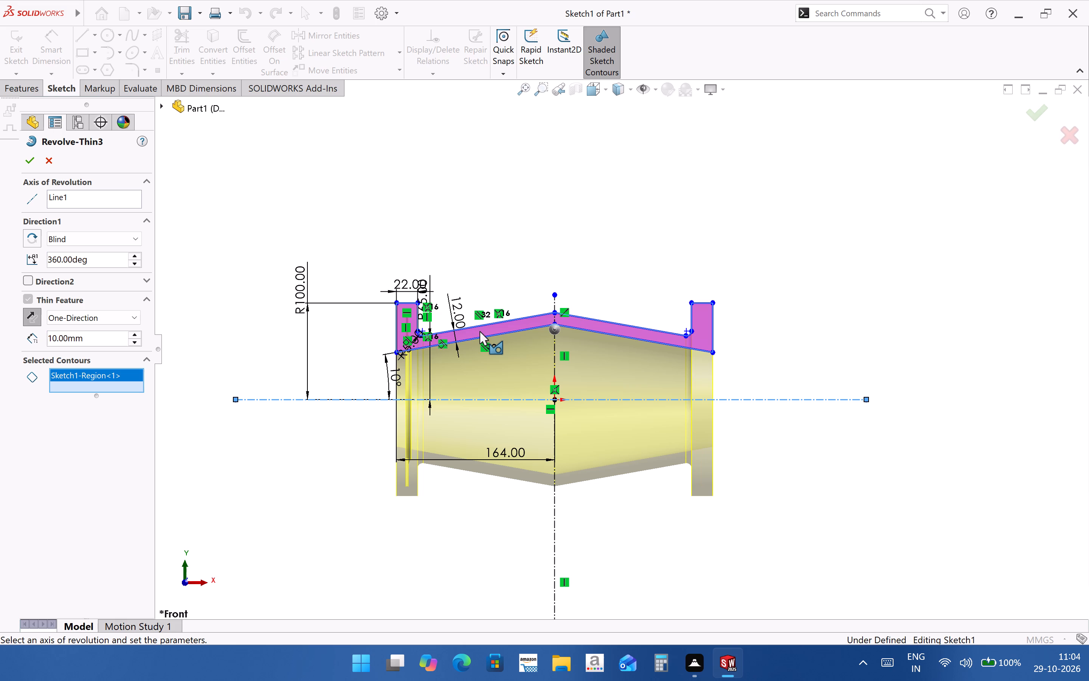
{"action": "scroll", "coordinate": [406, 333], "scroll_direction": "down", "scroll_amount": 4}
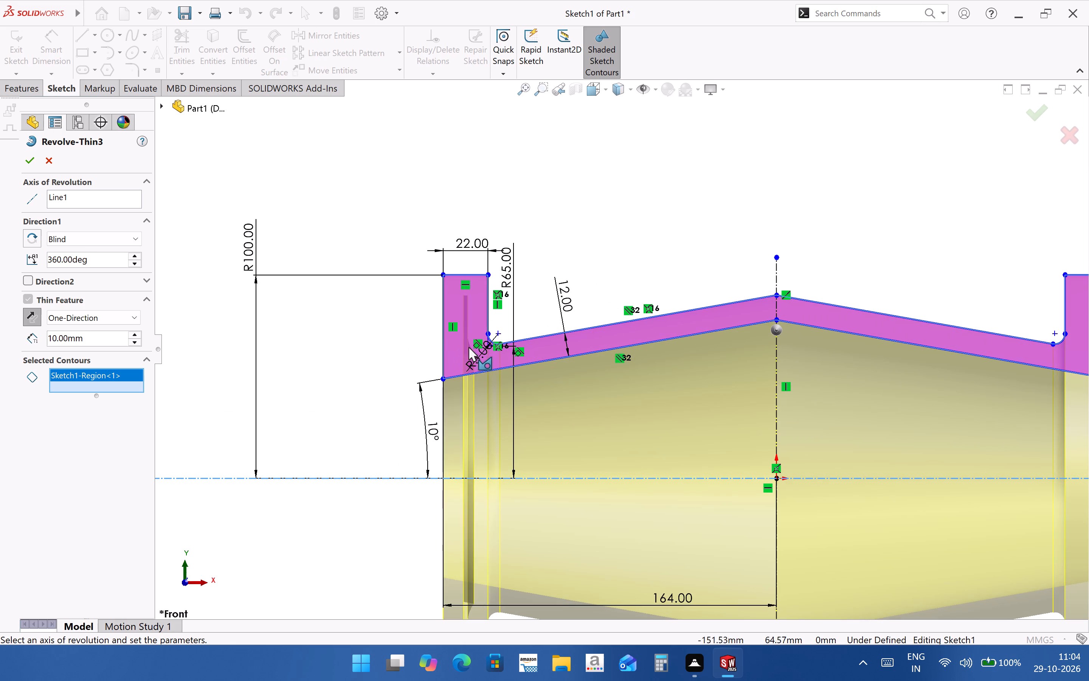
Clear the closed profile region from the revolve's selected contours.
{"action": "left_click", "coordinate": [468, 347]}
{"action": "left_click", "coordinate": [468, 347]}
{"action": "double_click", "coordinate": [468, 347]}
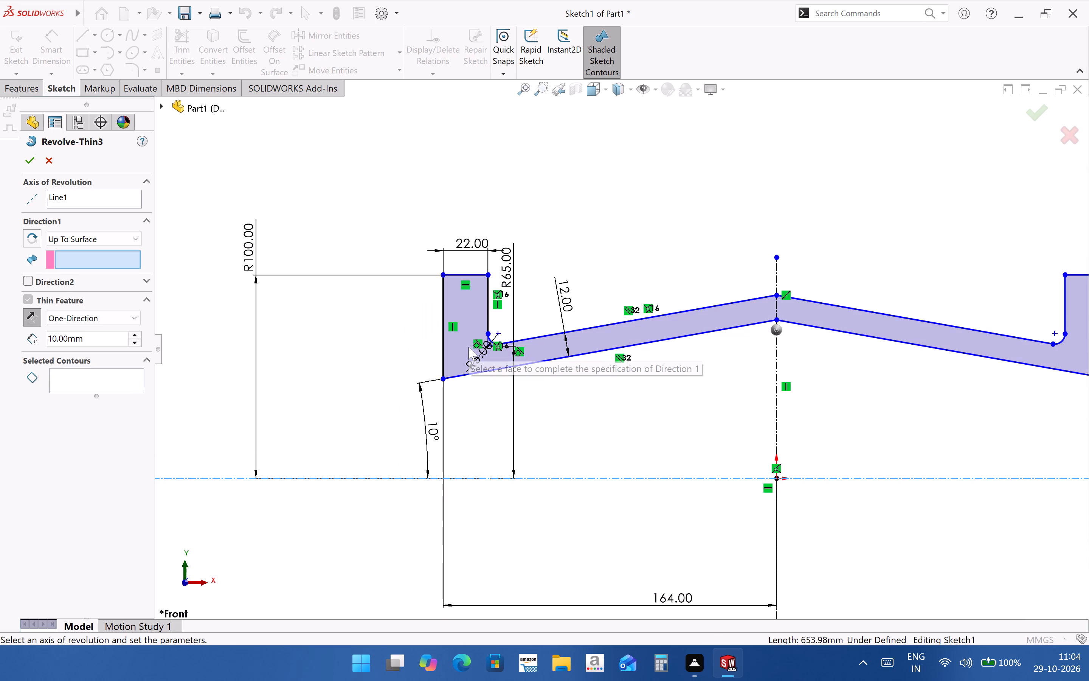
{"action": "left_click", "coordinate": [468, 347]}
{"action": "left_click", "coordinate": [467, 347]}
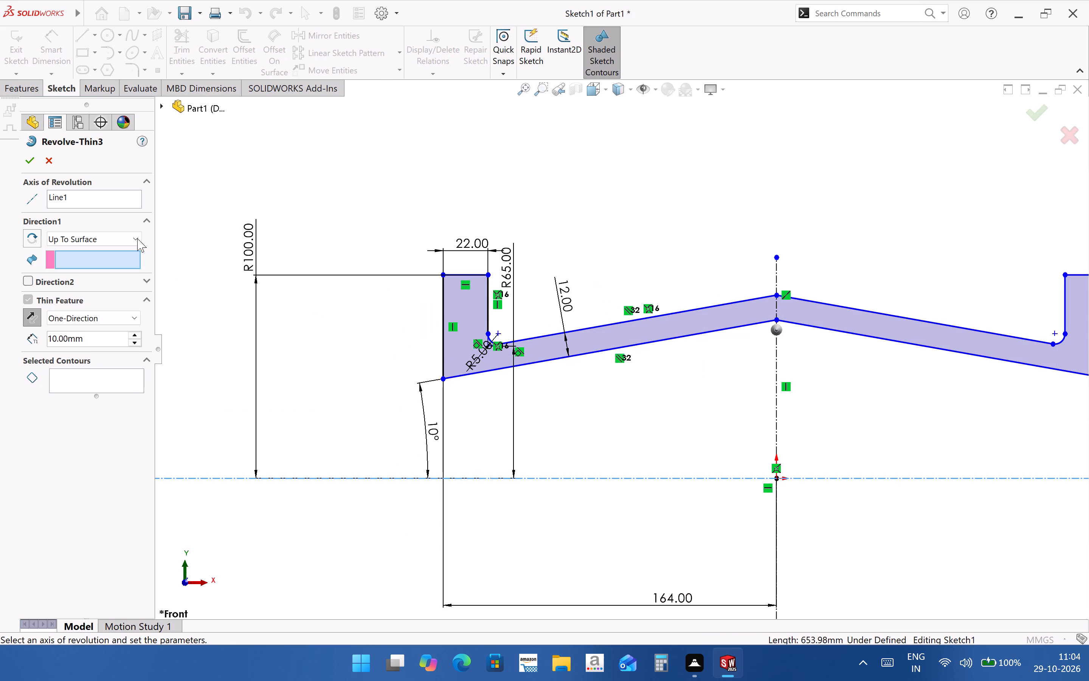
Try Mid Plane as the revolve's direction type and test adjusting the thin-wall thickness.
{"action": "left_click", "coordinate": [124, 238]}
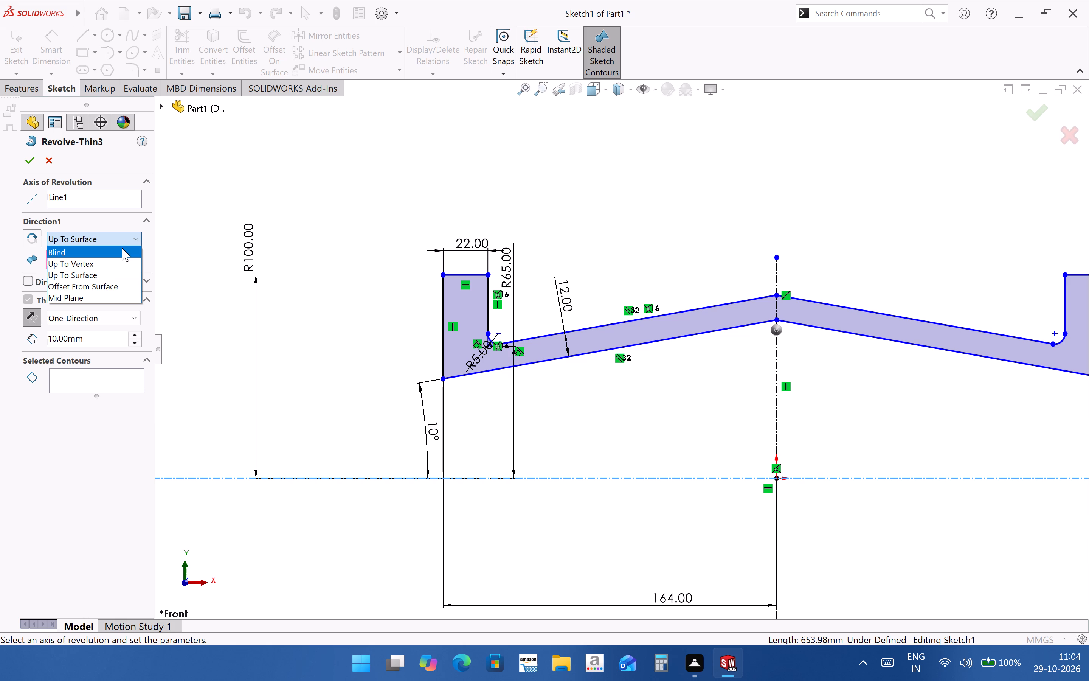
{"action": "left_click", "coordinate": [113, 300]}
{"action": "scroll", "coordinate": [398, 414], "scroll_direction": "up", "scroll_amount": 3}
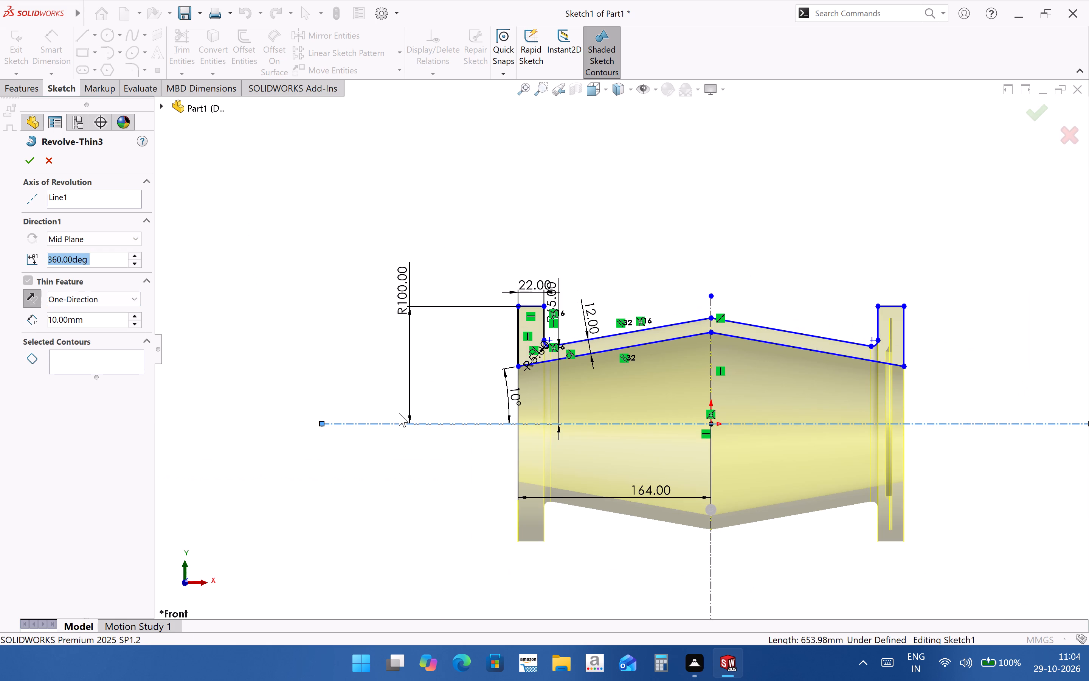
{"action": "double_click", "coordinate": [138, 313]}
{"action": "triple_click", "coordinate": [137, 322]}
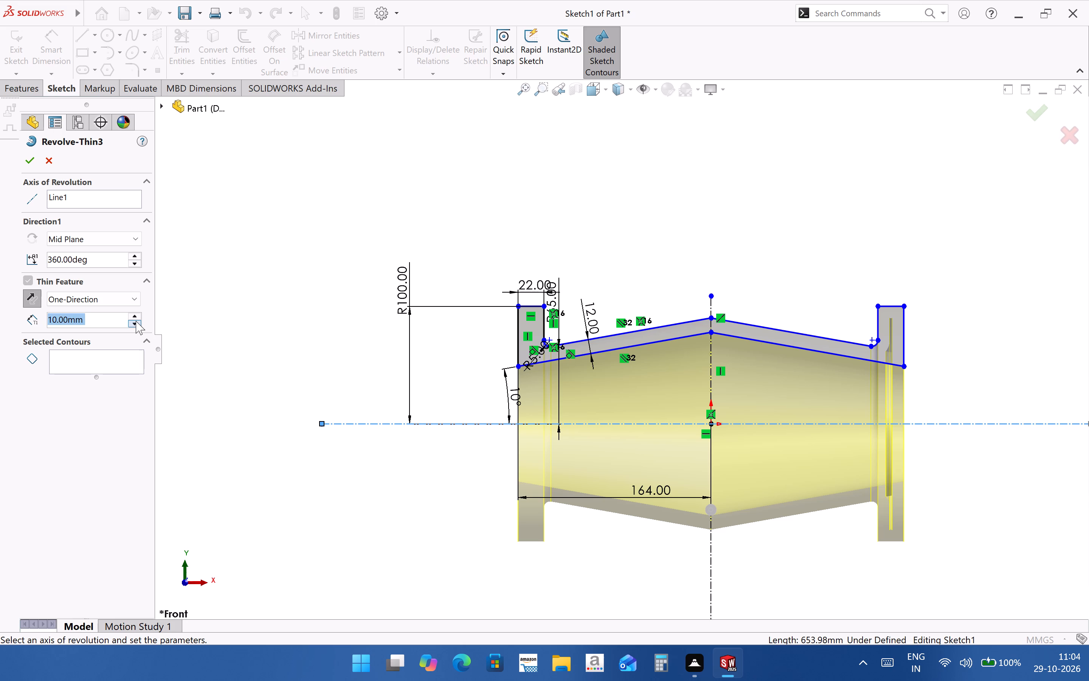
Set the revolve's direction type to Blind, apply the 360° revolve, and check the sectioned flanges.
{"action": "left_click", "coordinate": [104, 243]}
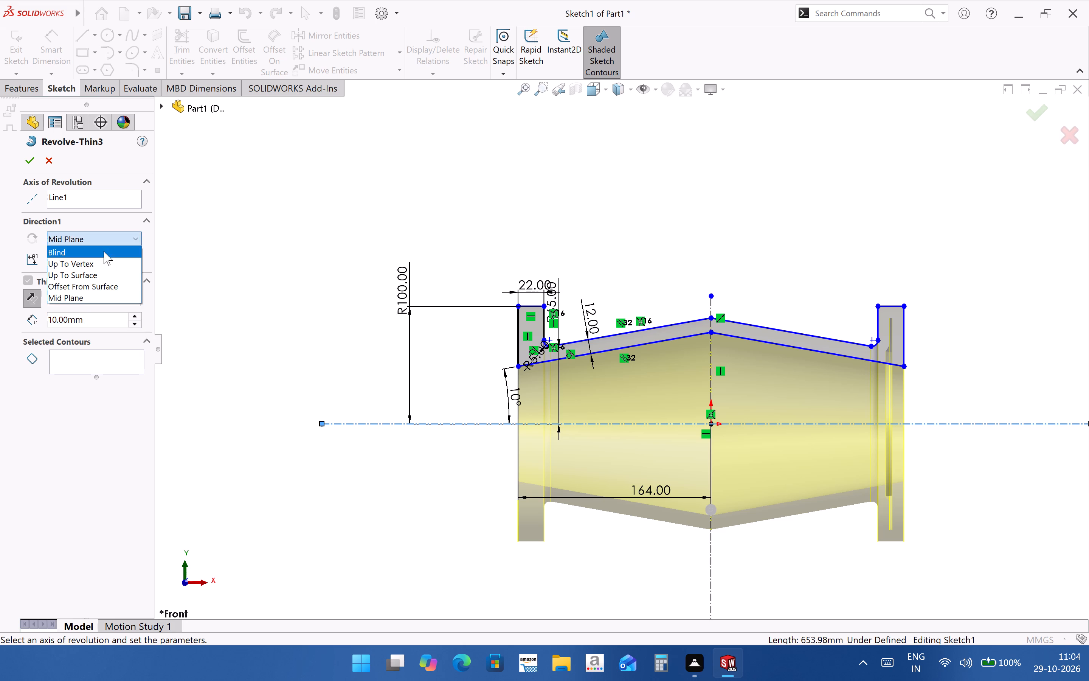
{"action": "left_click", "coordinate": [104, 251]}
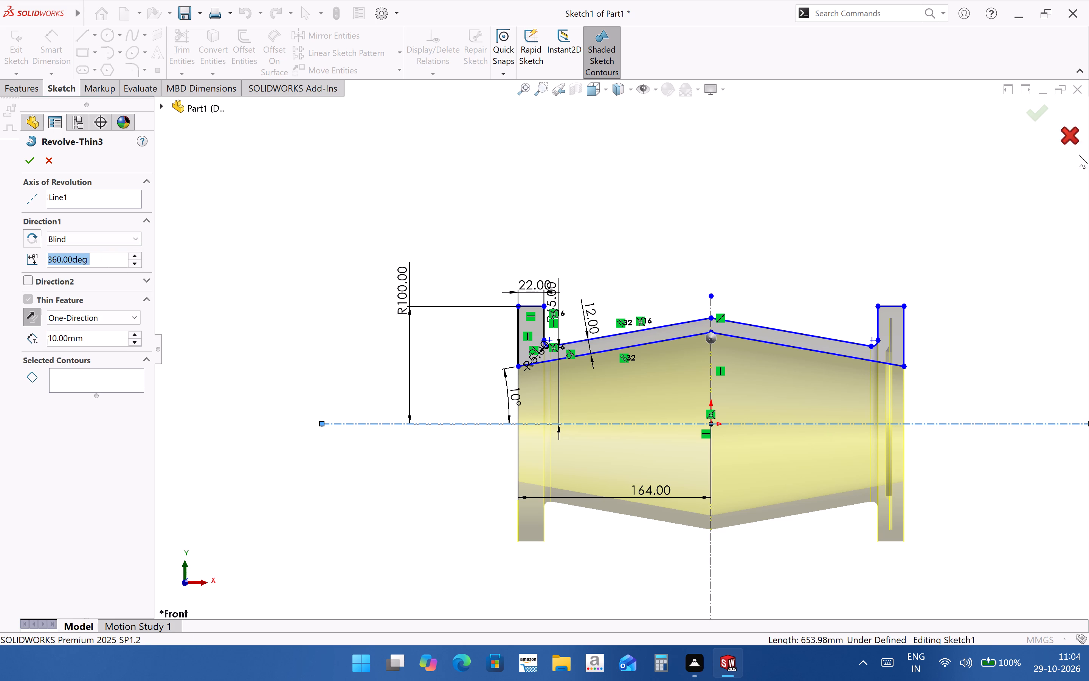
{"action": "left_click", "coordinate": [1036, 111]}
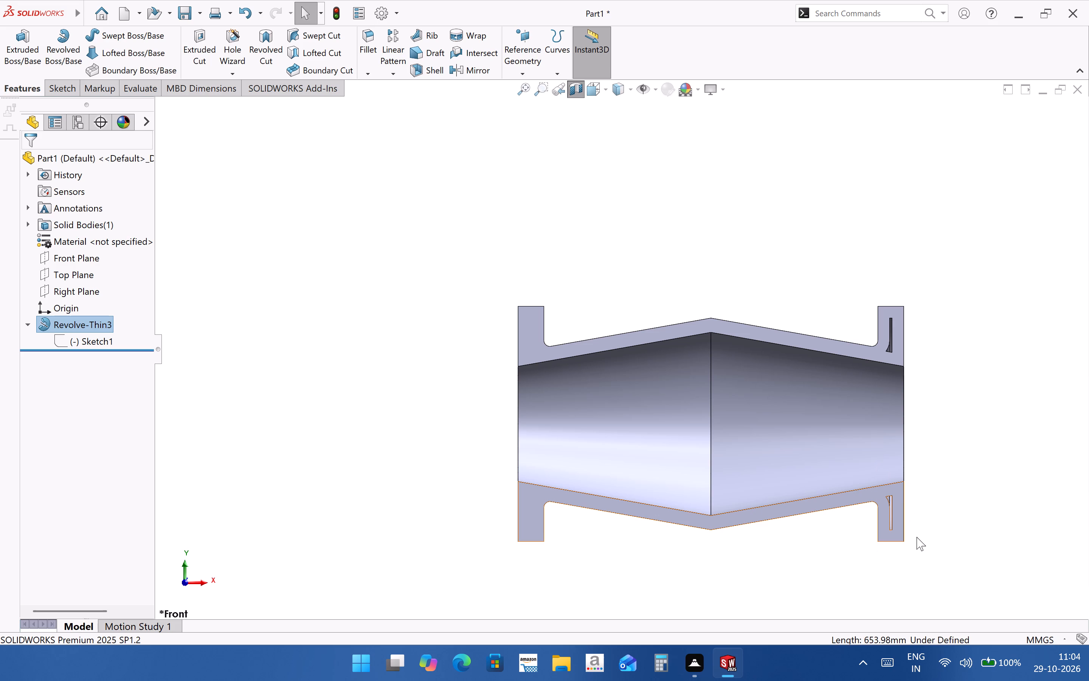
{"action": "scroll", "coordinate": [630, 450], "scroll_direction": "down", "scroll_amount": 1}
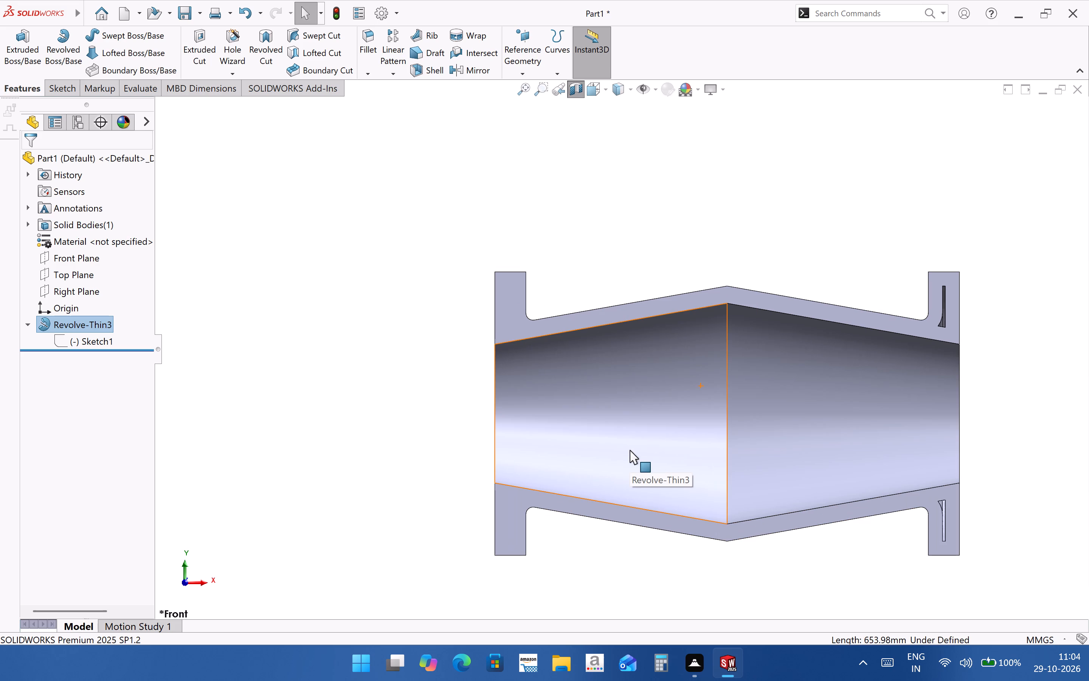
{"action": "scroll", "coordinate": [628, 498], "scroll_direction": "down", "scroll_amount": 2}
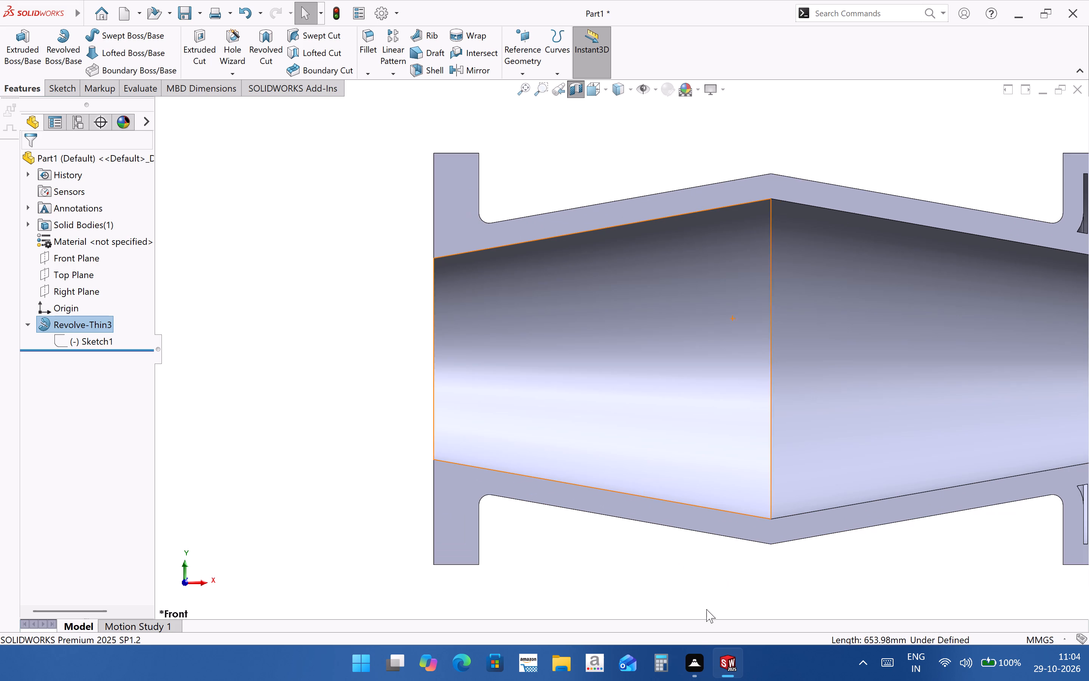
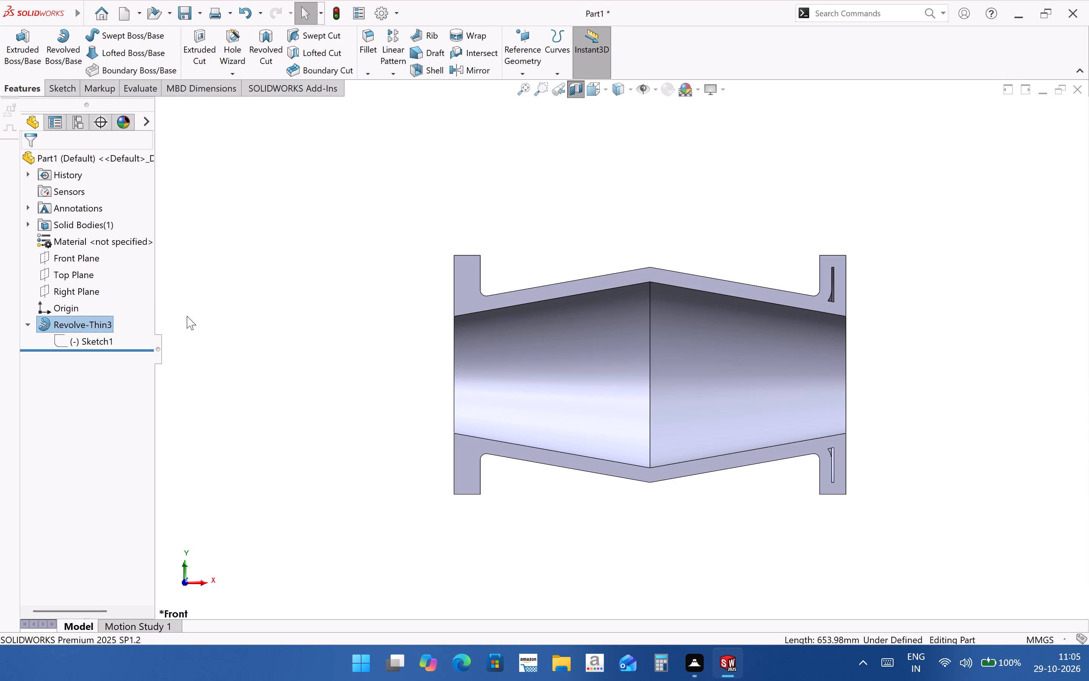
Reopen the thin revolve's definition for editing and inspect its profile preview around the flanges.
{"action": "left_click_drag", "start_coordinate": [260, 370], "coordinate": [262, 375]}
{"action": "left_click", "coordinate": [101, 319]}
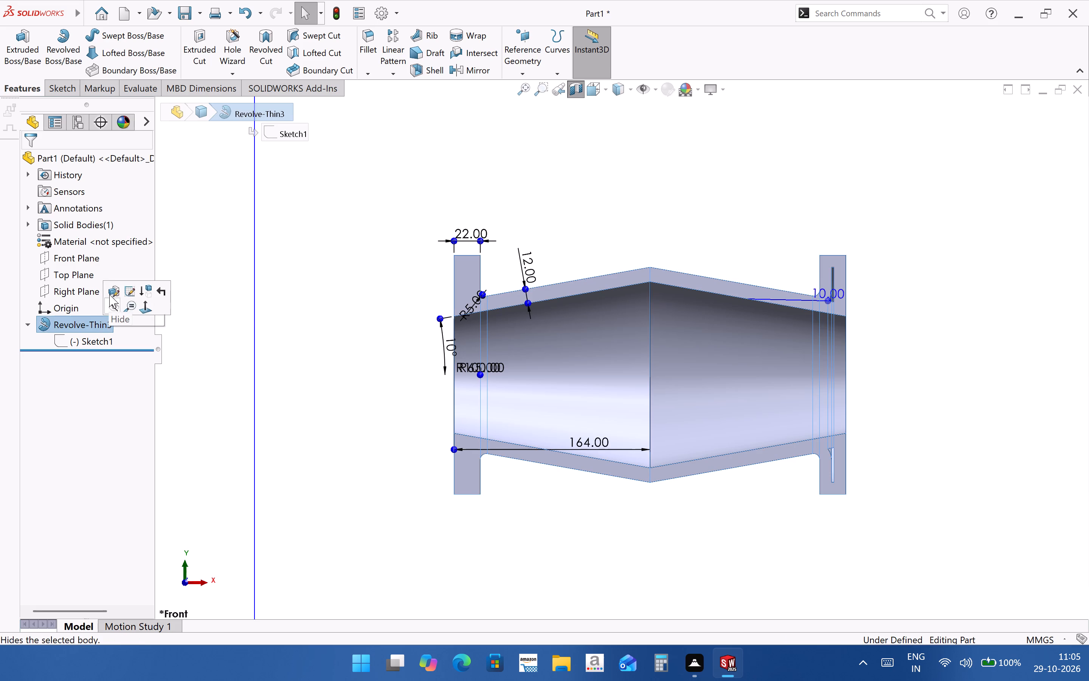
{"action": "left_click", "coordinate": [109, 294]}
{"action": "scroll", "coordinate": [578, 310], "scroll_direction": "down", "scroll_amount": 3}
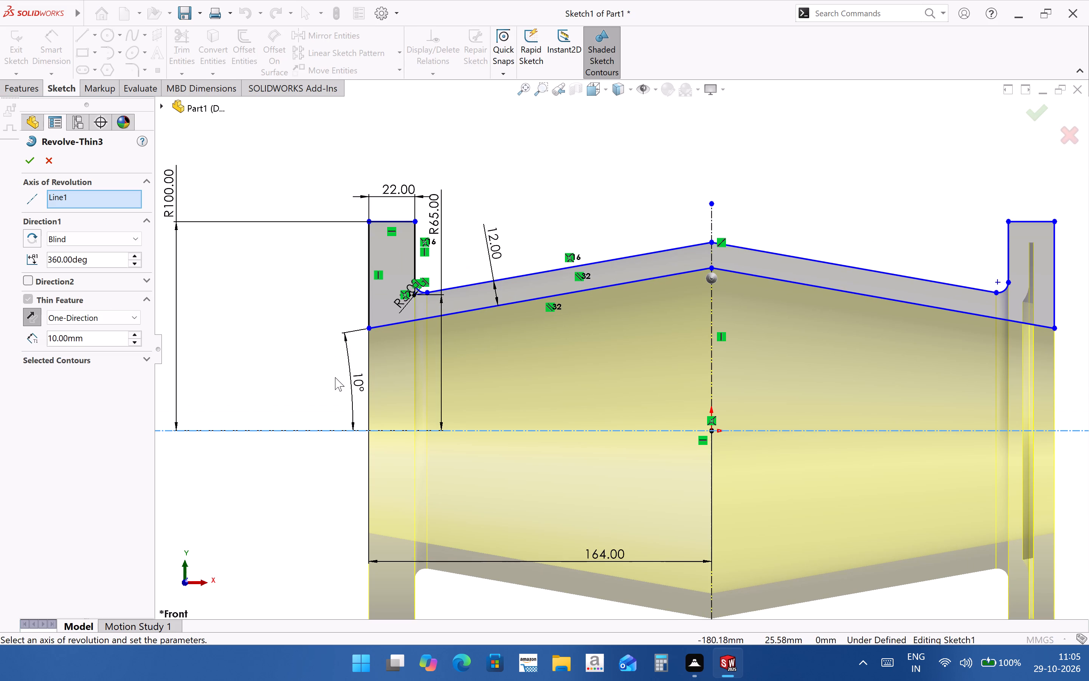
{"action": "scroll", "coordinate": [335, 377], "scroll_direction": "up", "scroll_amount": 2}
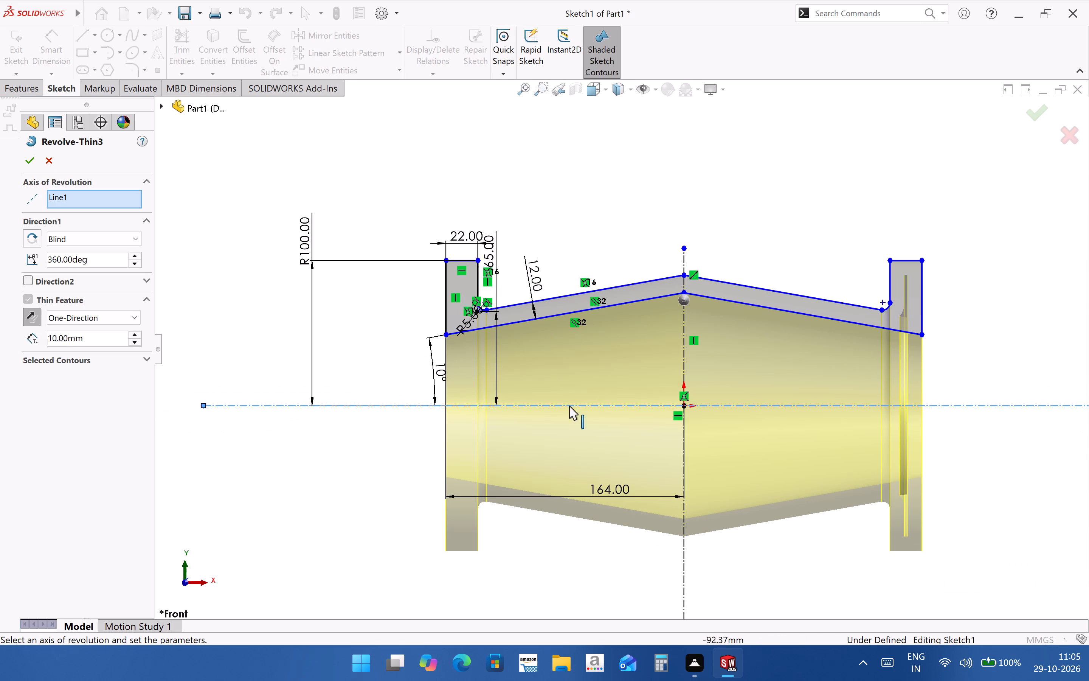
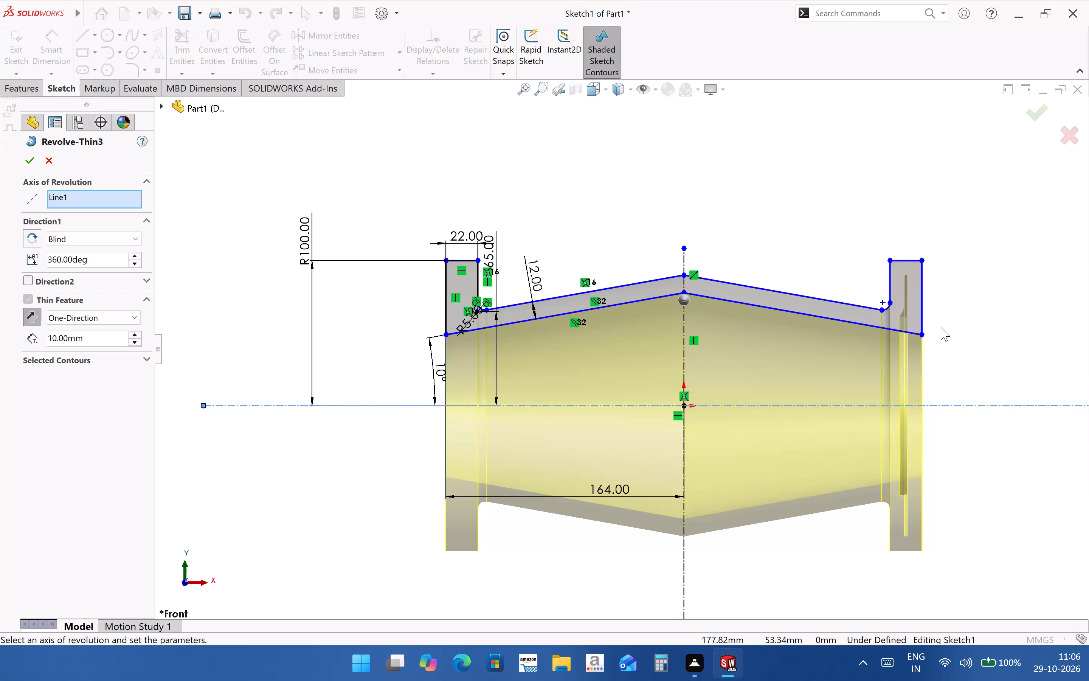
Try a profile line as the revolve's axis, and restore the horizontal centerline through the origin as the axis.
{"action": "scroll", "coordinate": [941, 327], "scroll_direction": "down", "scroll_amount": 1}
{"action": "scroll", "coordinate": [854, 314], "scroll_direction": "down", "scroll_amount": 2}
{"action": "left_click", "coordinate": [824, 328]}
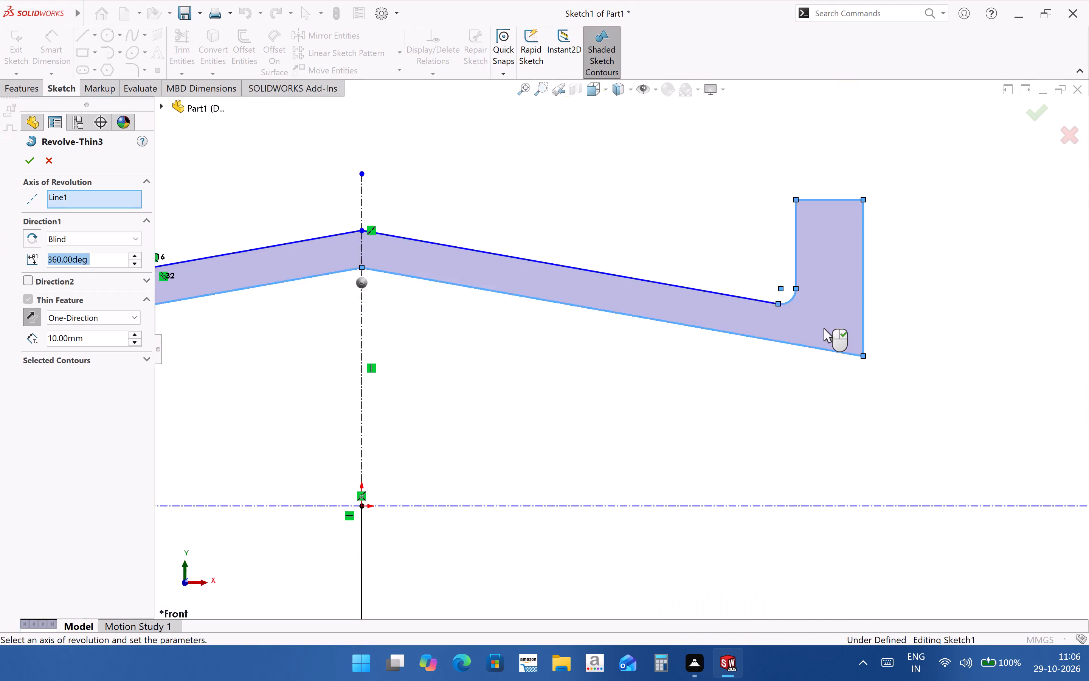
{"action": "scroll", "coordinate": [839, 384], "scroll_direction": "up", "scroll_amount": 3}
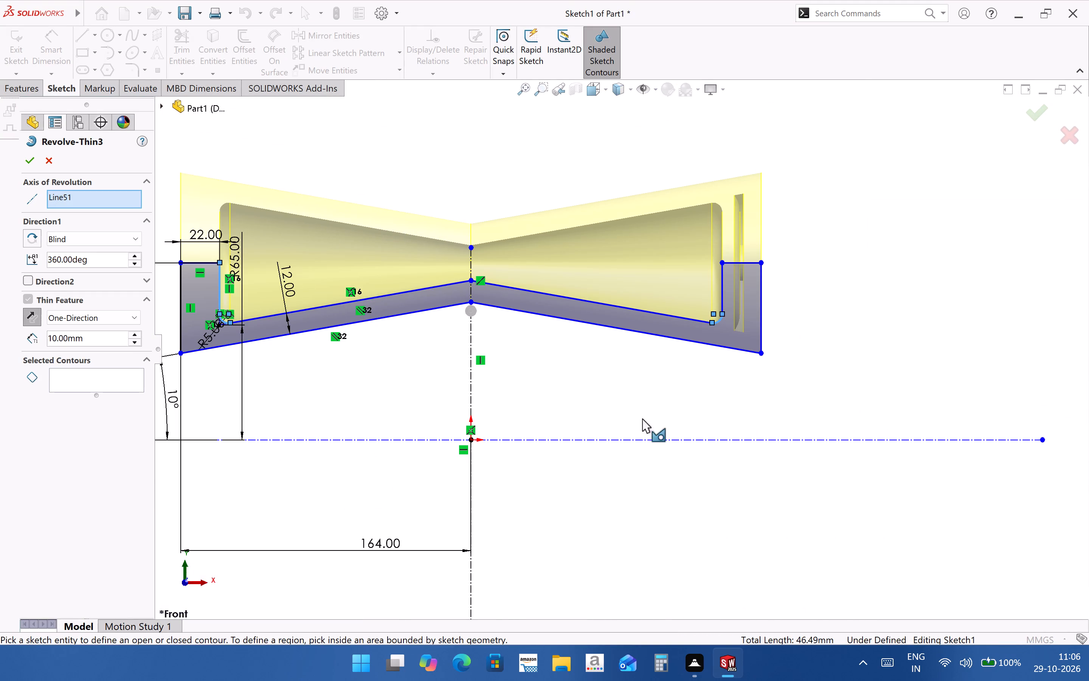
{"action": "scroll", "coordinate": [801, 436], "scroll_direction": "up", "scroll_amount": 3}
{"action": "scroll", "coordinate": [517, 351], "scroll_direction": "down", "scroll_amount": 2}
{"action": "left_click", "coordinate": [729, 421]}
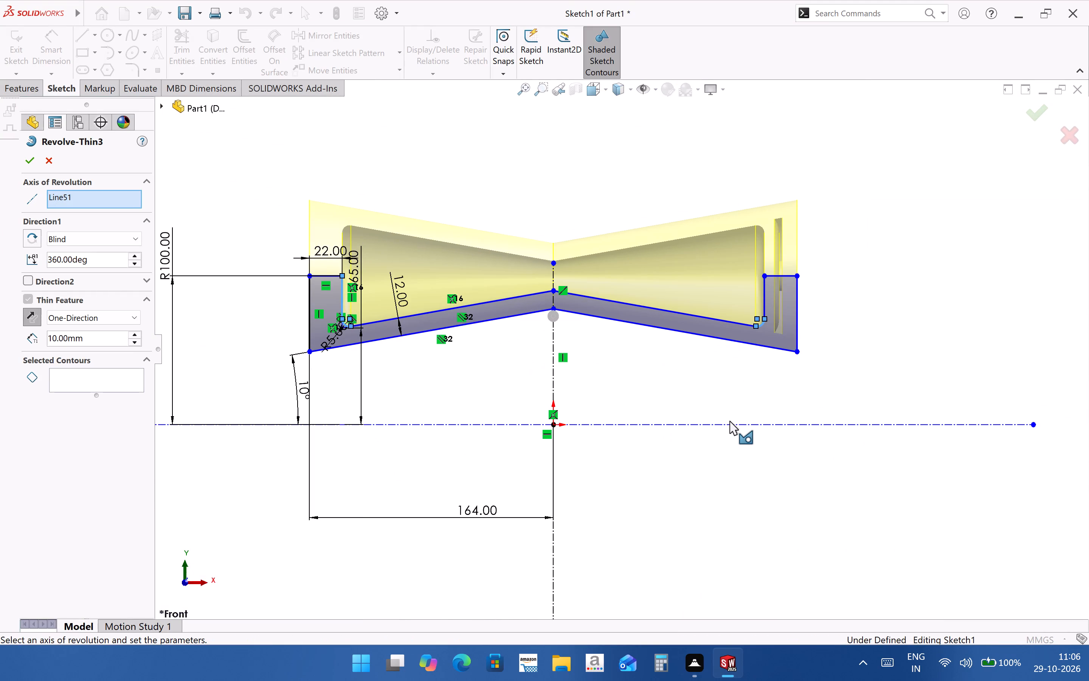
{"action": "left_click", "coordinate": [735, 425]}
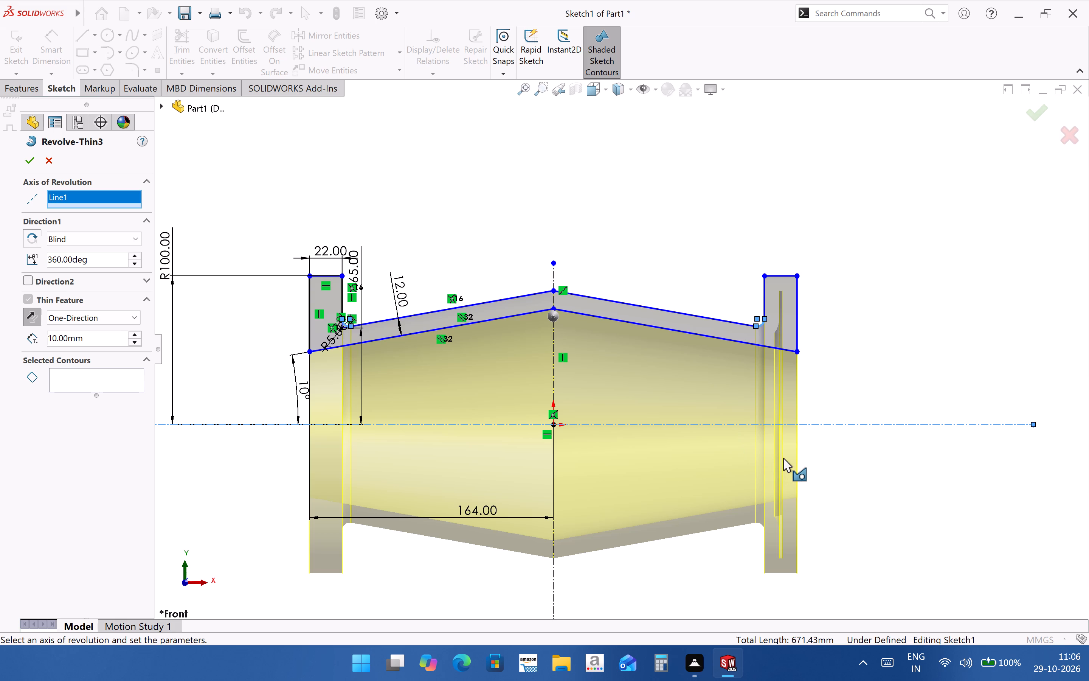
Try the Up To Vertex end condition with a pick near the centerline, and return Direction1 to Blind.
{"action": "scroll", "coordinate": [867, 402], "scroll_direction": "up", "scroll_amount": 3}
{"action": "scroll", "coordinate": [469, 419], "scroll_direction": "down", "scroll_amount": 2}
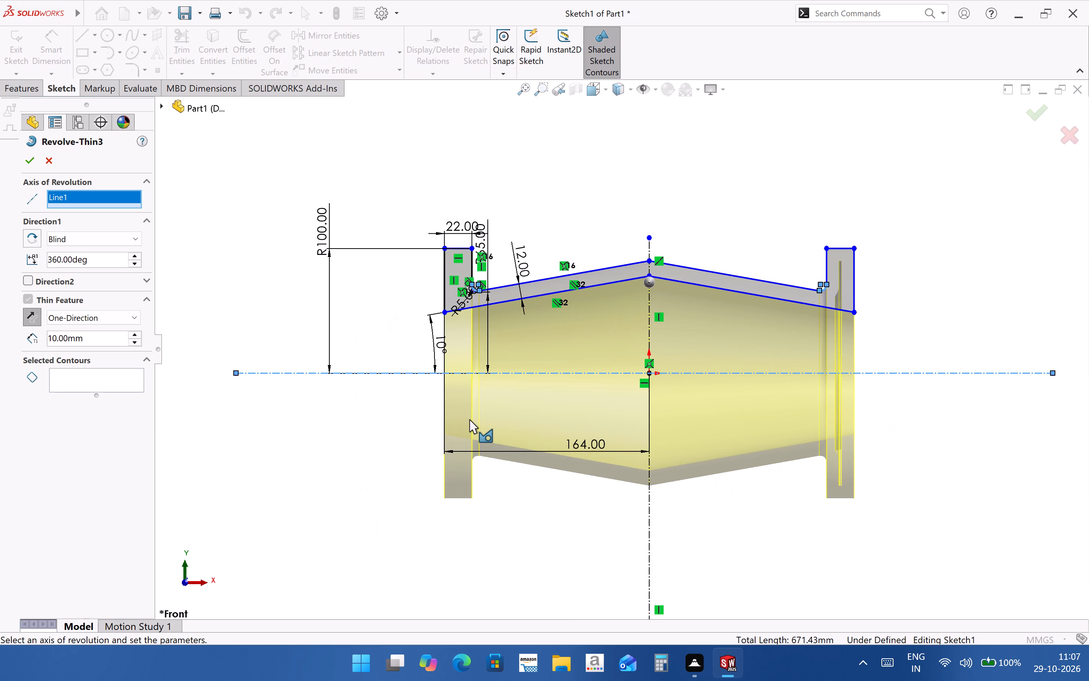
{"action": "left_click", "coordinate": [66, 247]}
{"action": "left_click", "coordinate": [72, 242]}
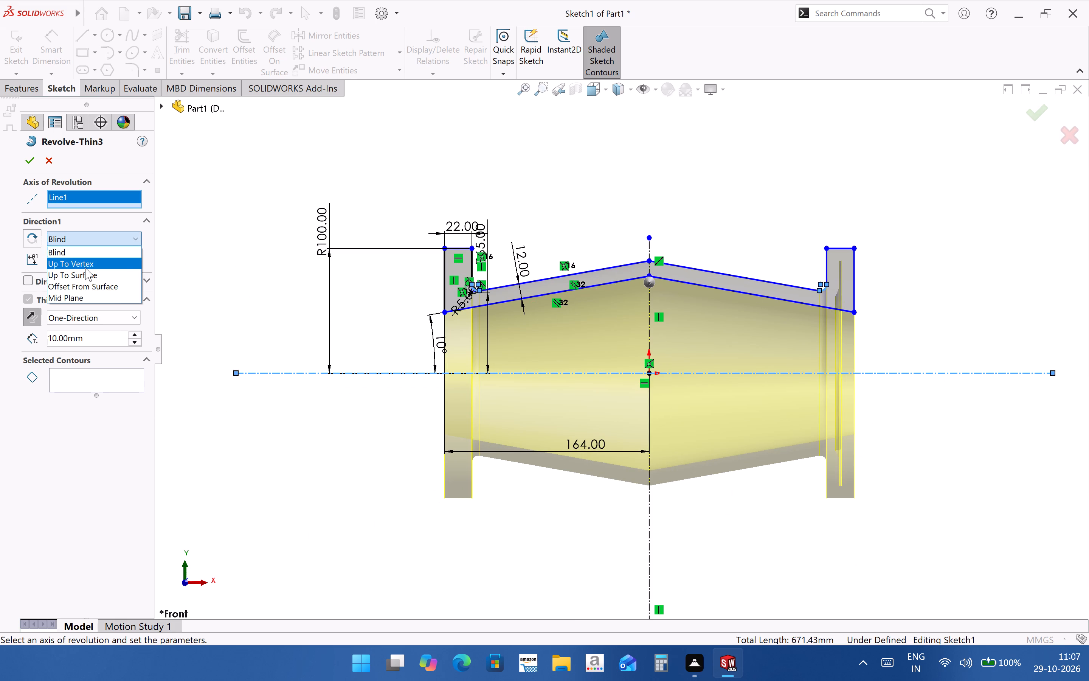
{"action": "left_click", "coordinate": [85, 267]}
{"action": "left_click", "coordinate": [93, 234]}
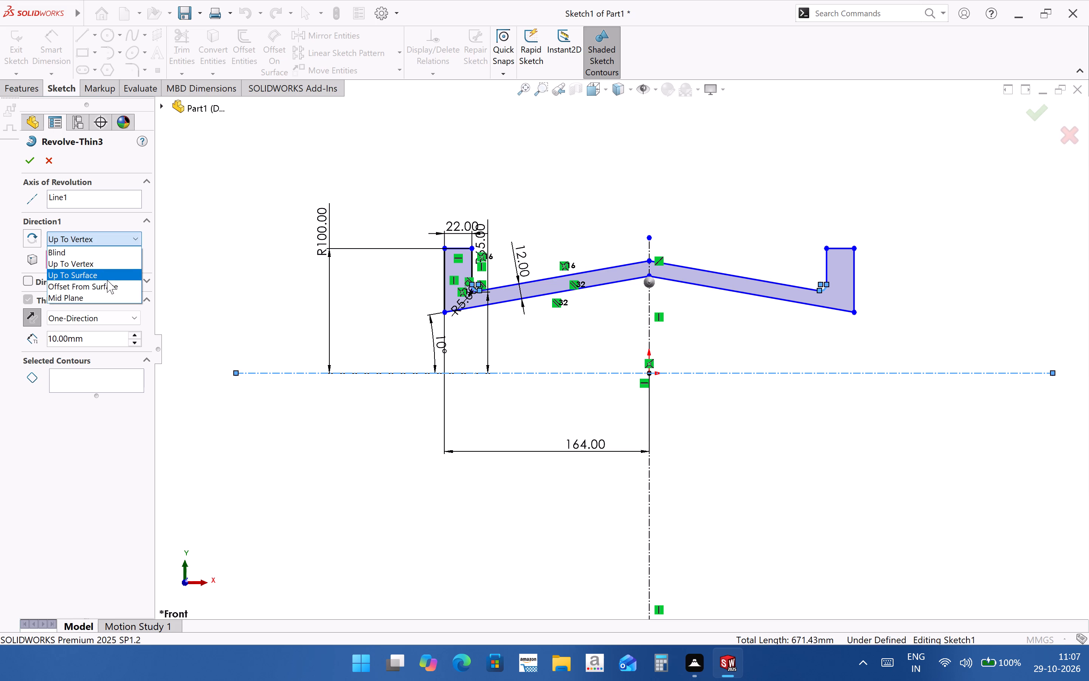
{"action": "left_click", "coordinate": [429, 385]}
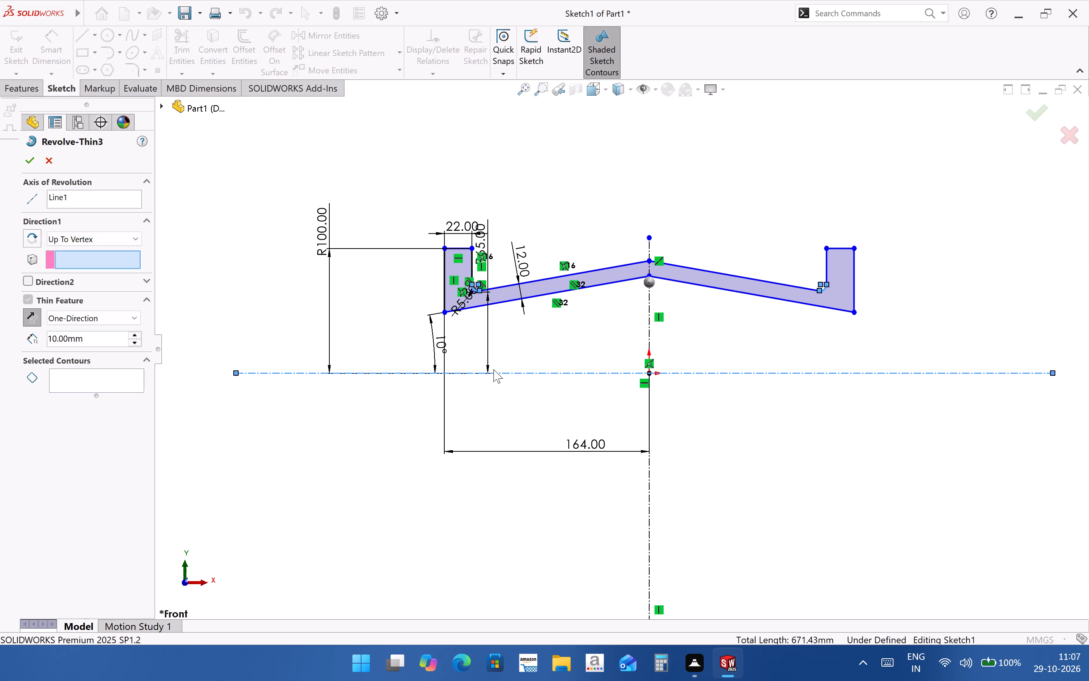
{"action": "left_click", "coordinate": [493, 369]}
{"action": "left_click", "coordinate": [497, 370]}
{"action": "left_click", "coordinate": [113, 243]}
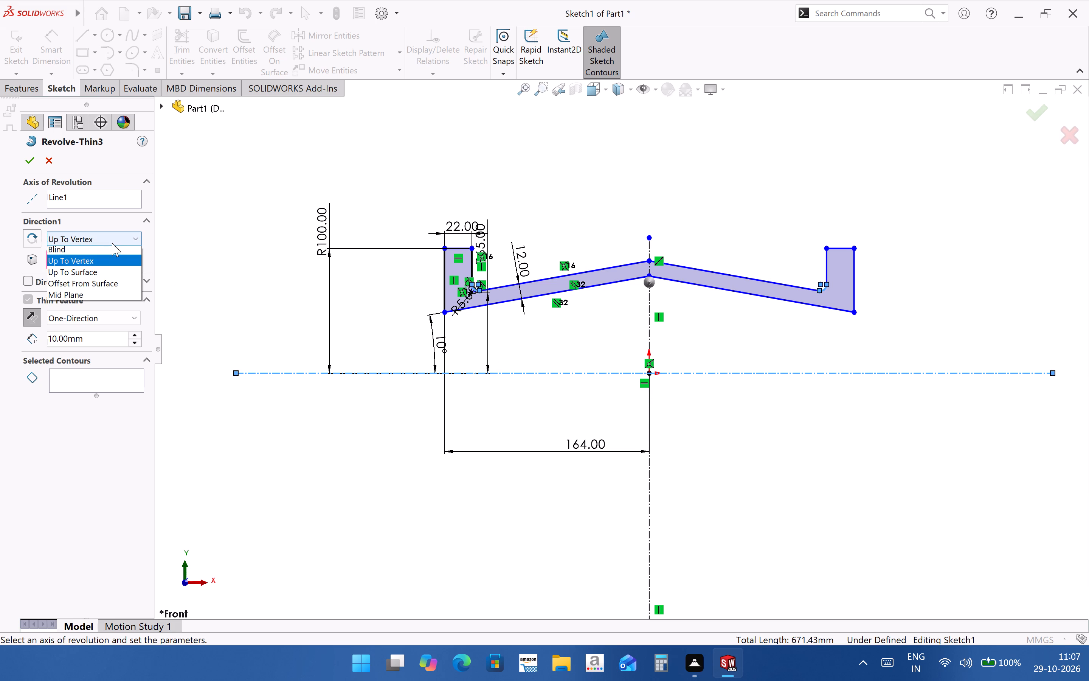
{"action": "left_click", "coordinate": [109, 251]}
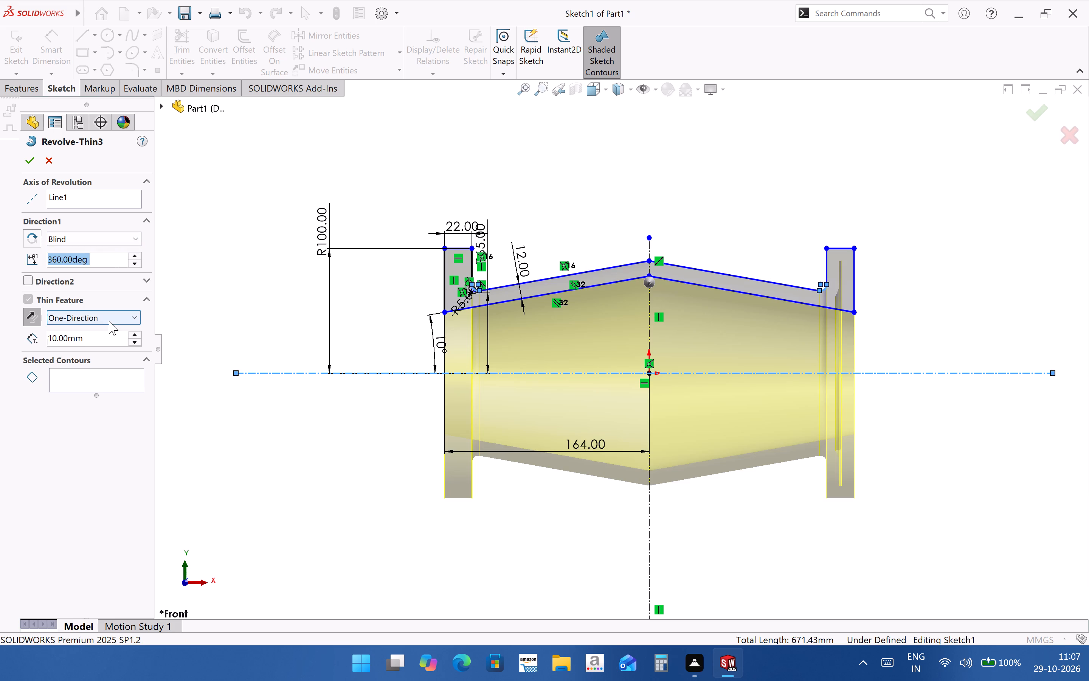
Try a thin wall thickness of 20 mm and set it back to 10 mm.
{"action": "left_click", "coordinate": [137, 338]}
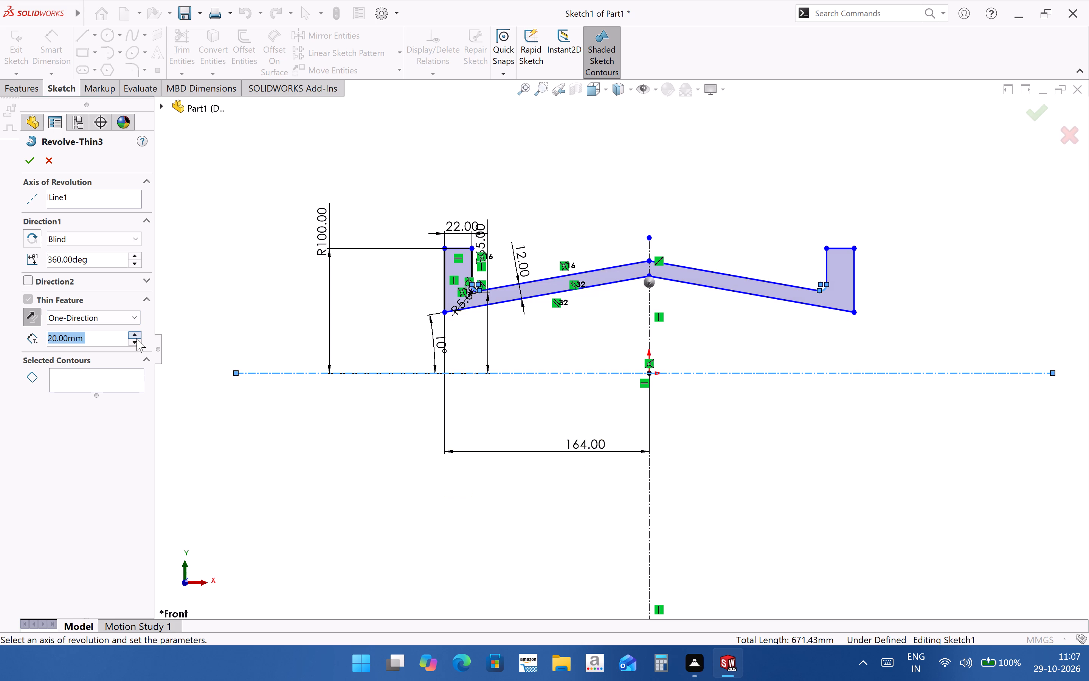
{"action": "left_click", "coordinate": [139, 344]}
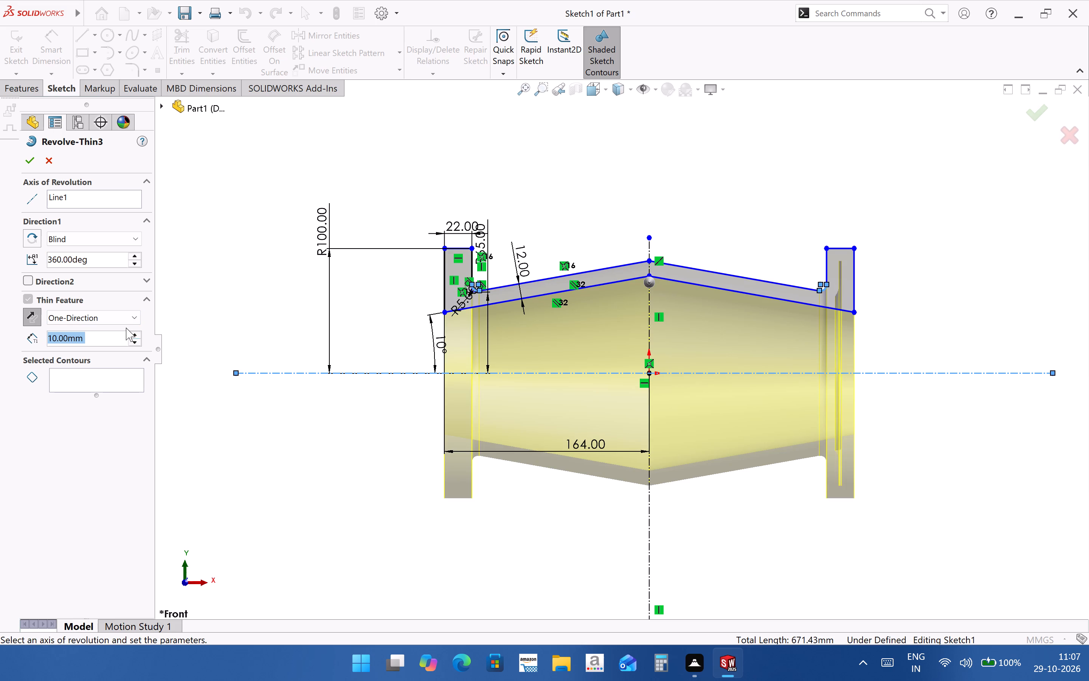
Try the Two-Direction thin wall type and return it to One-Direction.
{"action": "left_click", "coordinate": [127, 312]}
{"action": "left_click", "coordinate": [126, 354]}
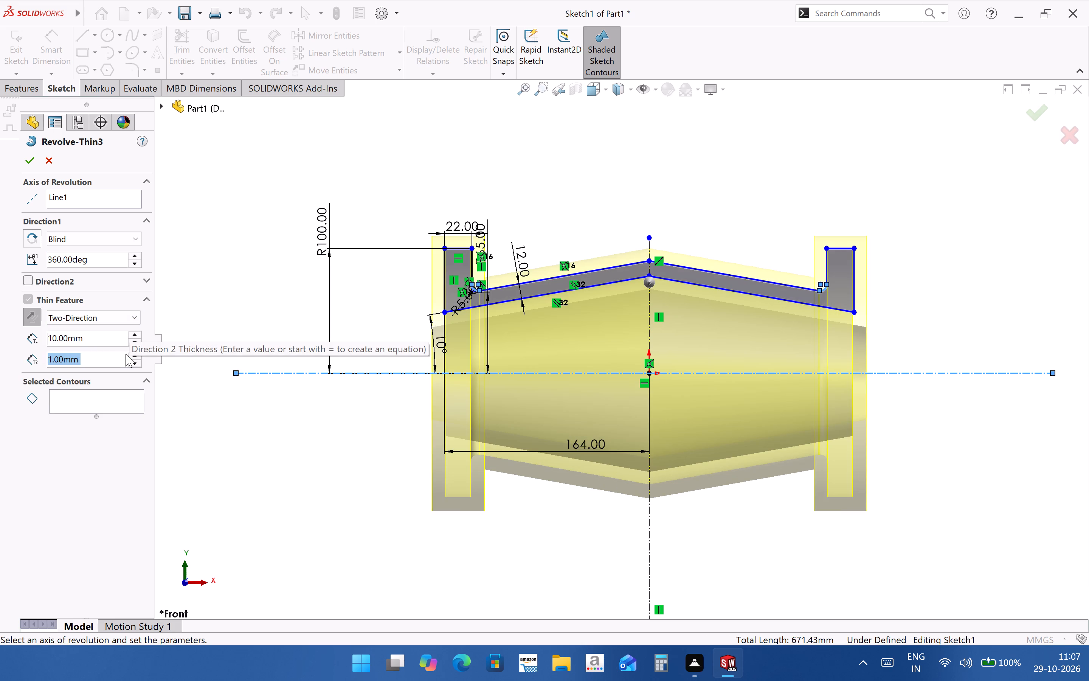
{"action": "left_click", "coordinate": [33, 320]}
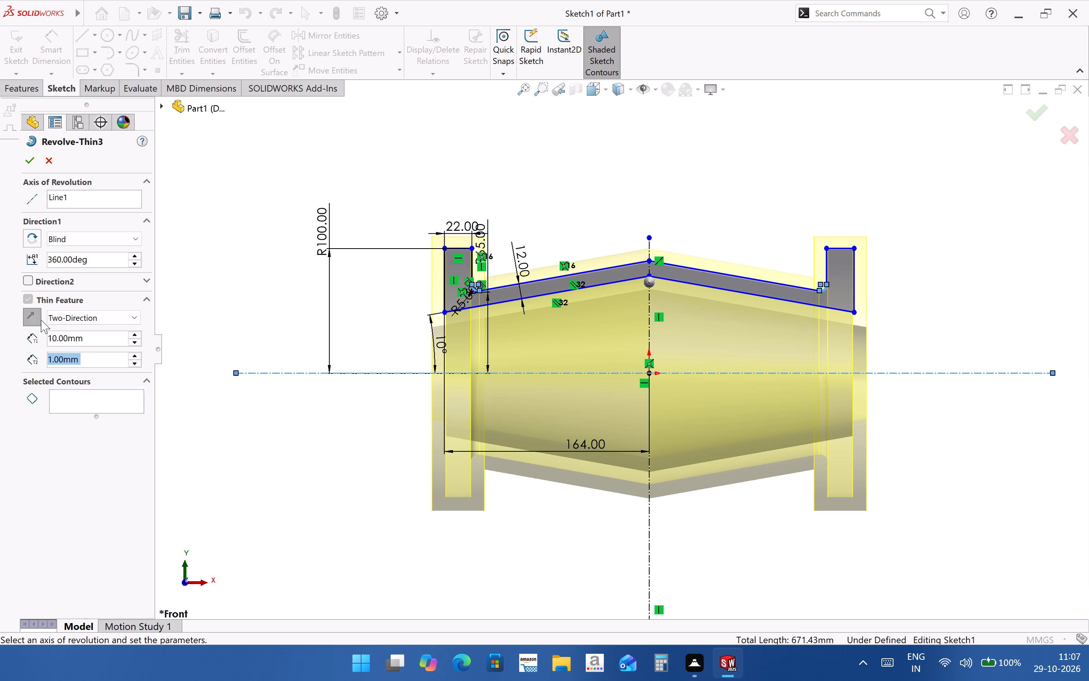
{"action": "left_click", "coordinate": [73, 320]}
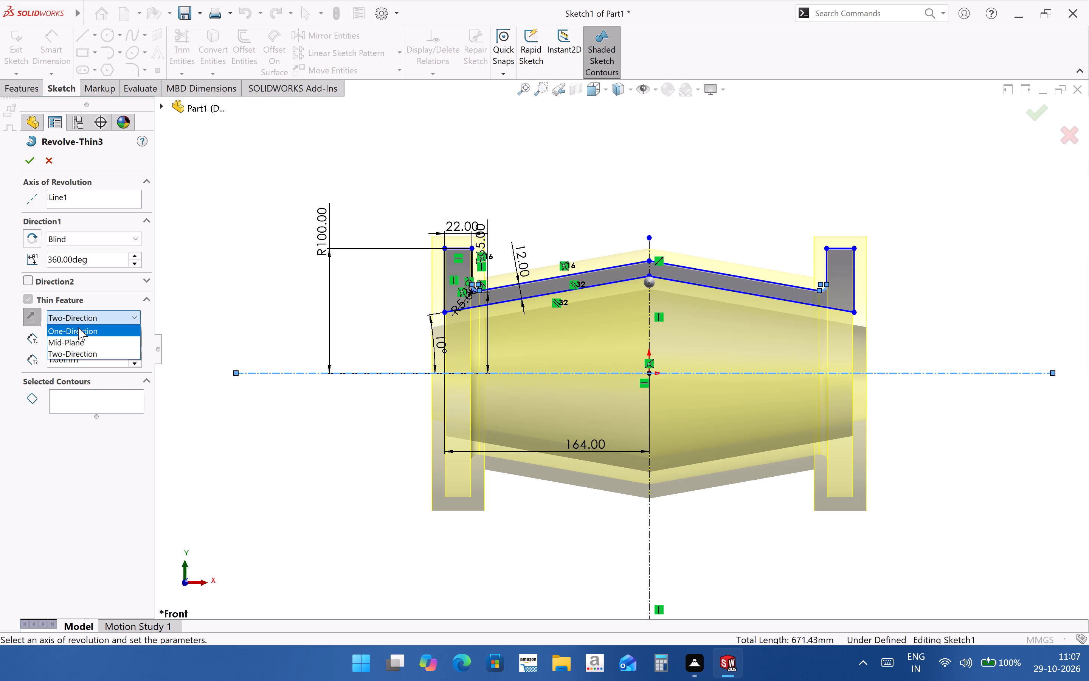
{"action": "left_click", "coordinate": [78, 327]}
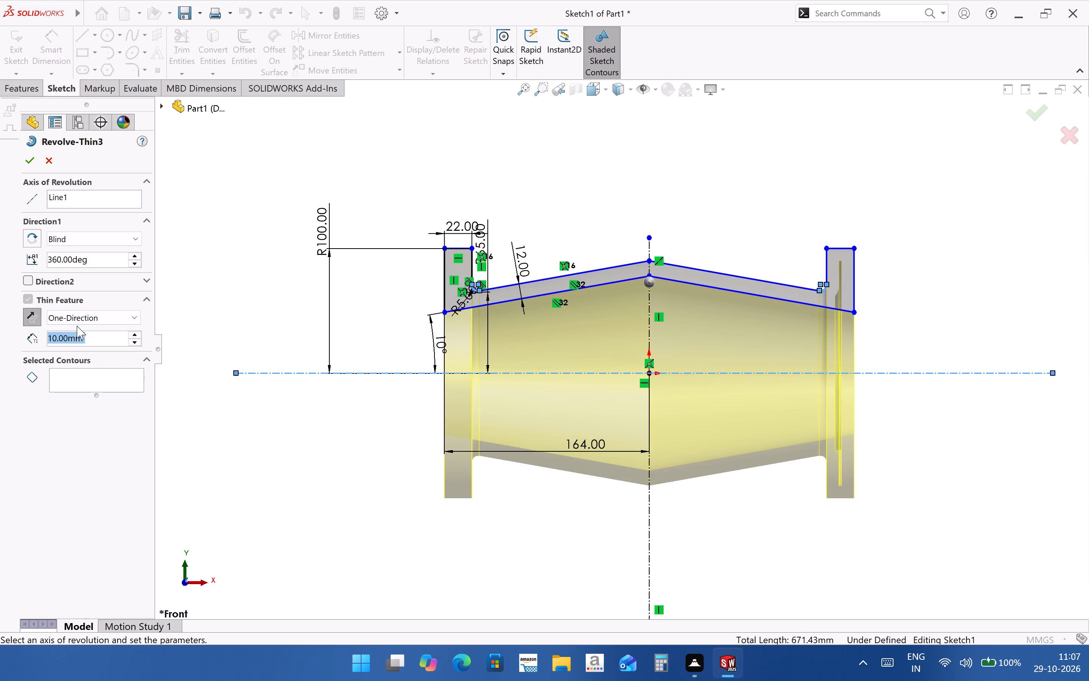
Select the closed profile region as the revolve's contour and accept the feature.
{"action": "left_click", "coordinate": [85, 380]}
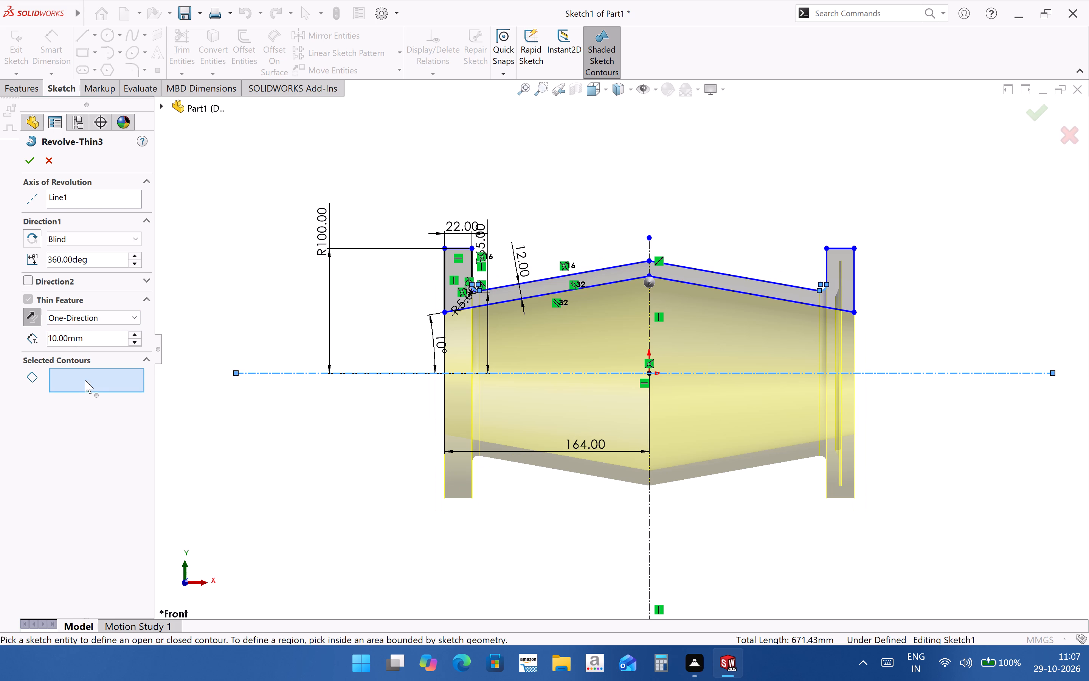
{"action": "left_click", "coordinate": [838, 291]}
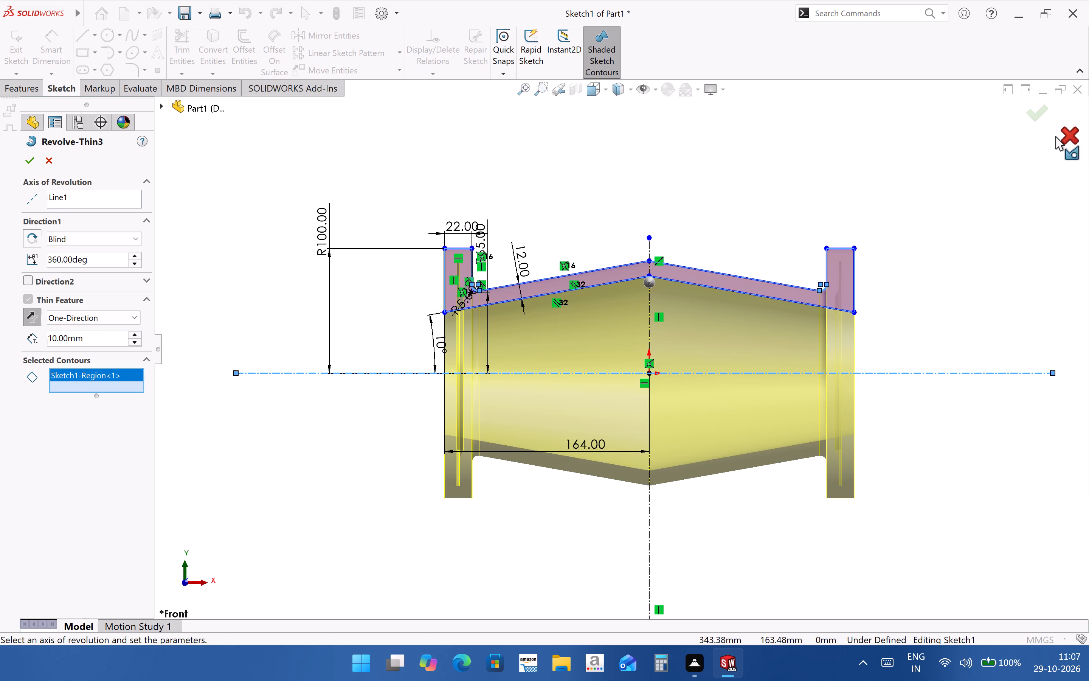
{"action": "left_click", "coordinate": [1038, 116]}
Examine the sectioned flanges, and reopen the thin revolve's definition to inspect its contour preview.
{"action": "scroll", "coordinate": [505, 314], "scroll_direction": "down", "scroll_amount": 1}
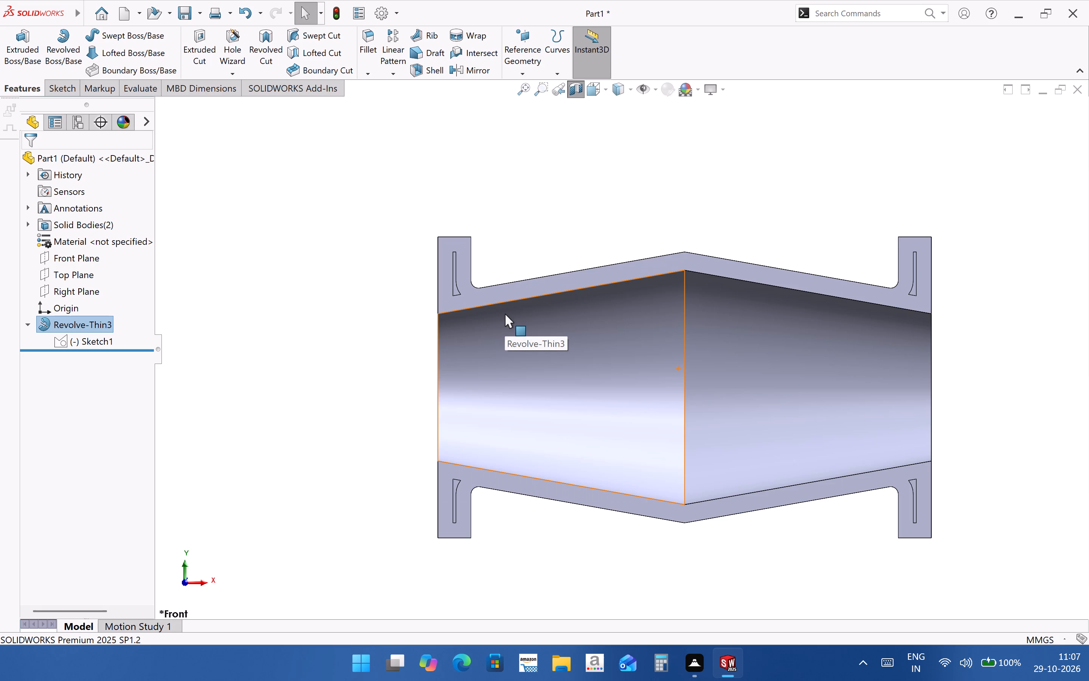
{"action": "middle_click_drag", "start_coordinate": [741, 355], "coordinate": [749, 371]}
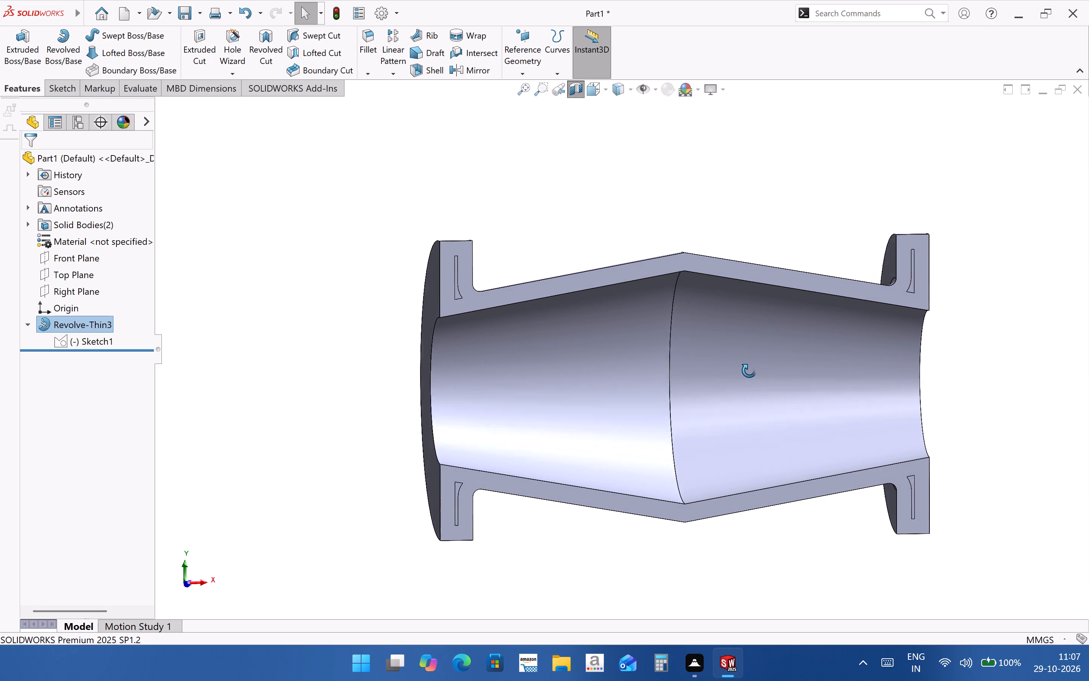
{"action": "middle_click_drag", "start_coordinate": [749, 371], "coordinate": [744, 369]}
{"action": "middle_click_drag", "start_coordinate": [744, 369], "coordinate": [737, 356]}
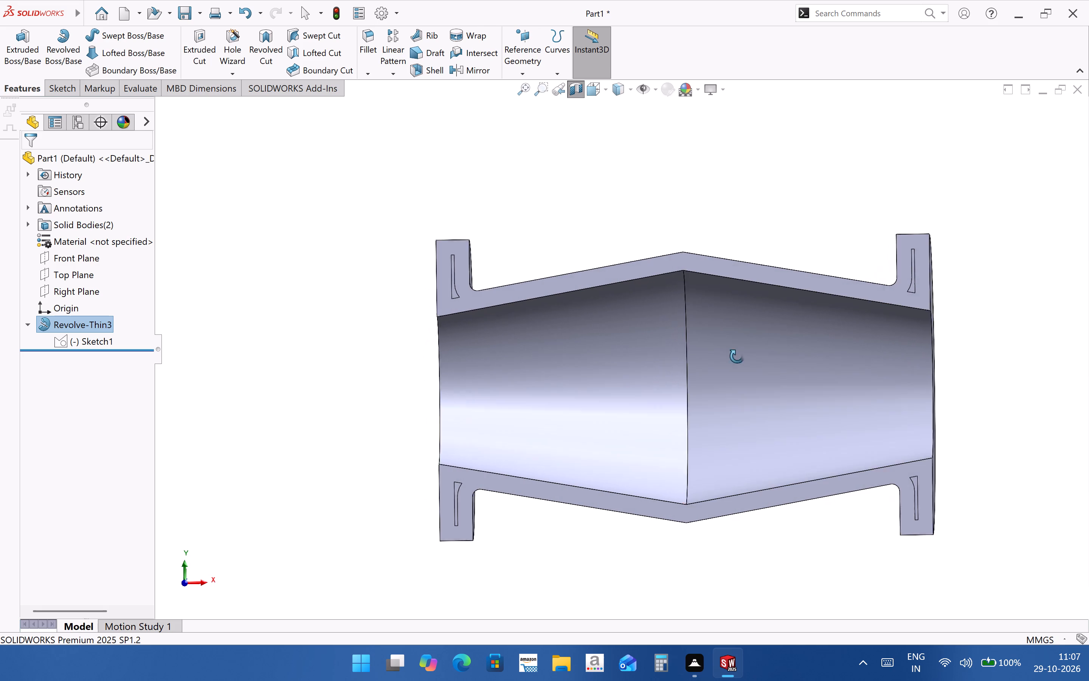
{"action": "middle_click_drag", "start_coordinate": [737, 356], "coordinate": [747, 294]}
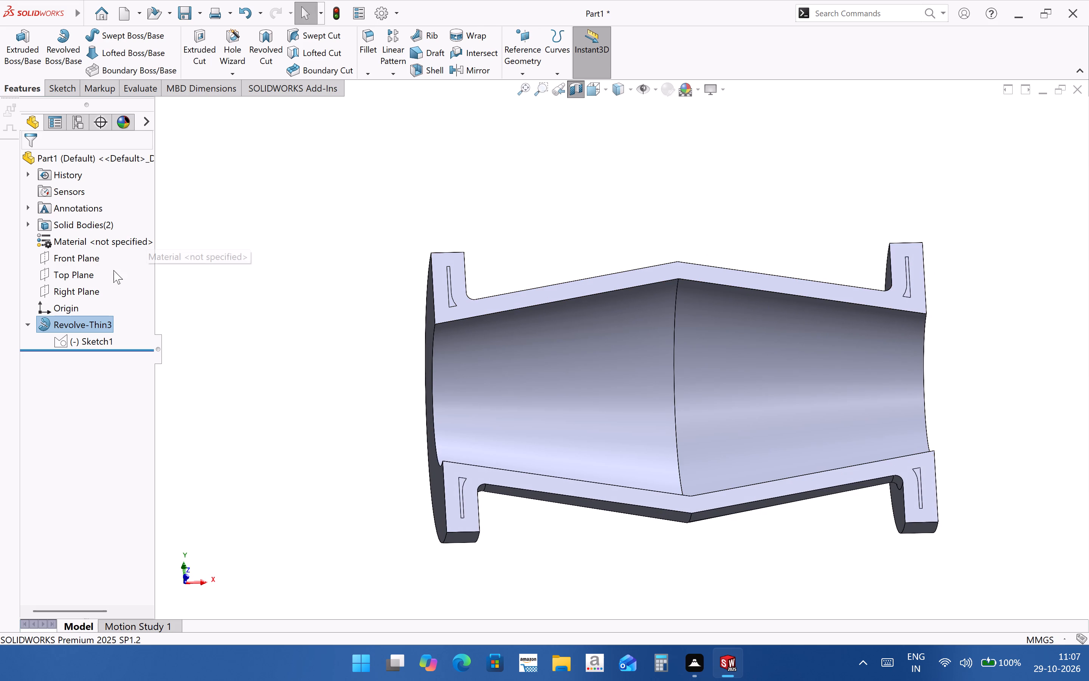
{"action": "left_click", "coordinate": [100, 324]}
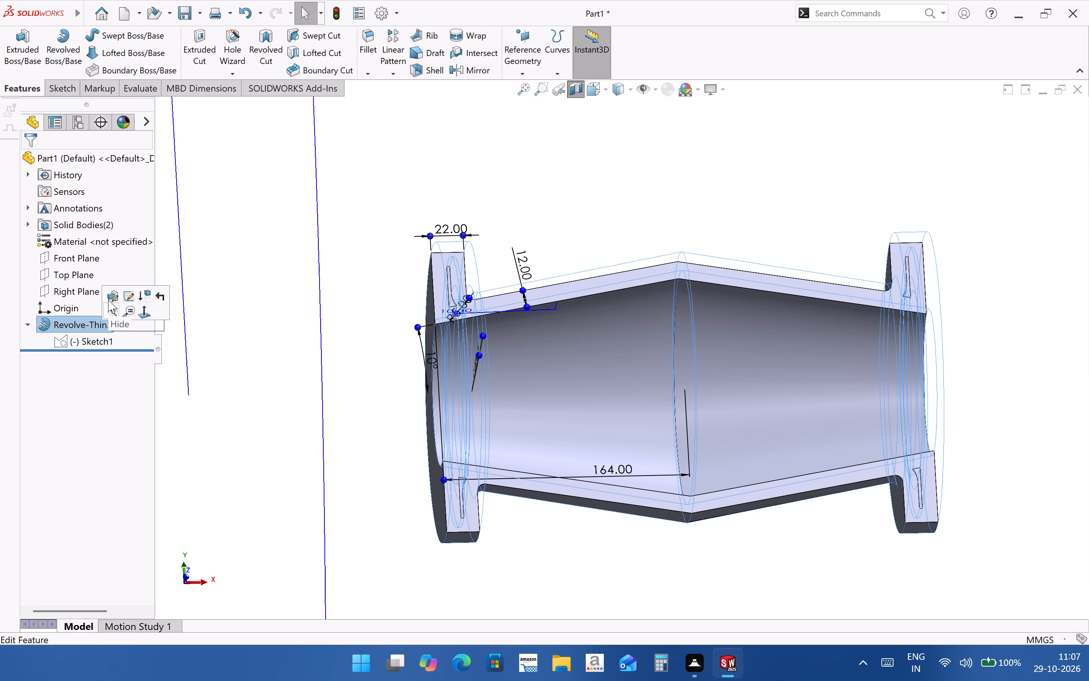
{"action": "left_click", "coordinate": [108, 297]}
{"action": "left_click", "coordinate": [307, 325]}
{"action": "left_click", "coordinate": [113, 324]}
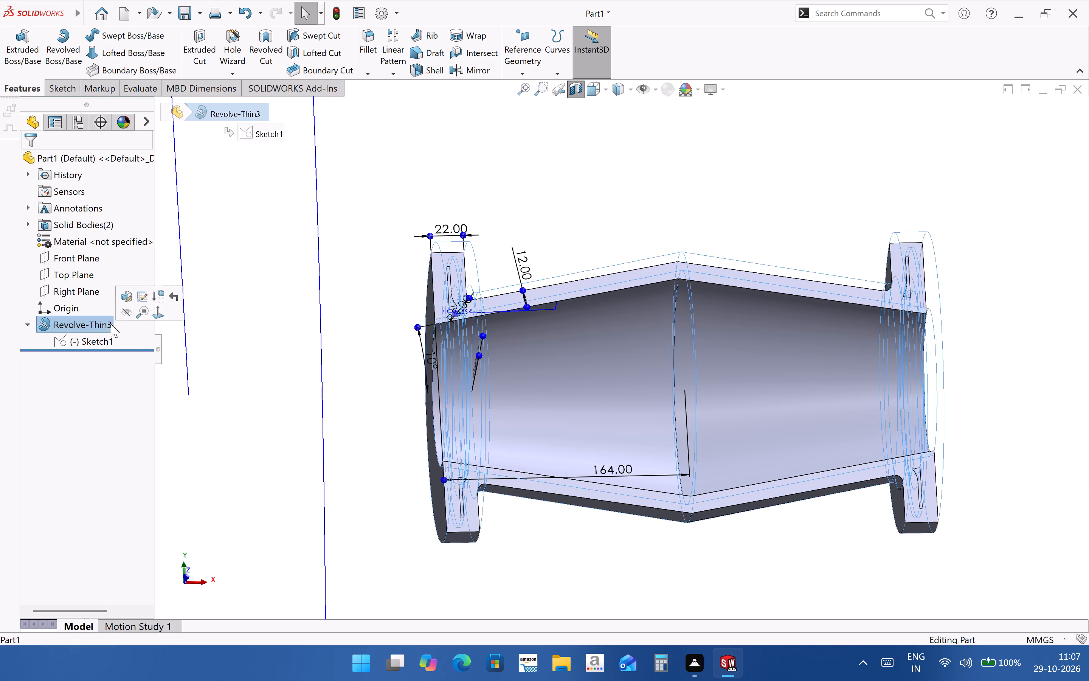
{"action": "left_click", "coordinate": [126, 297]}
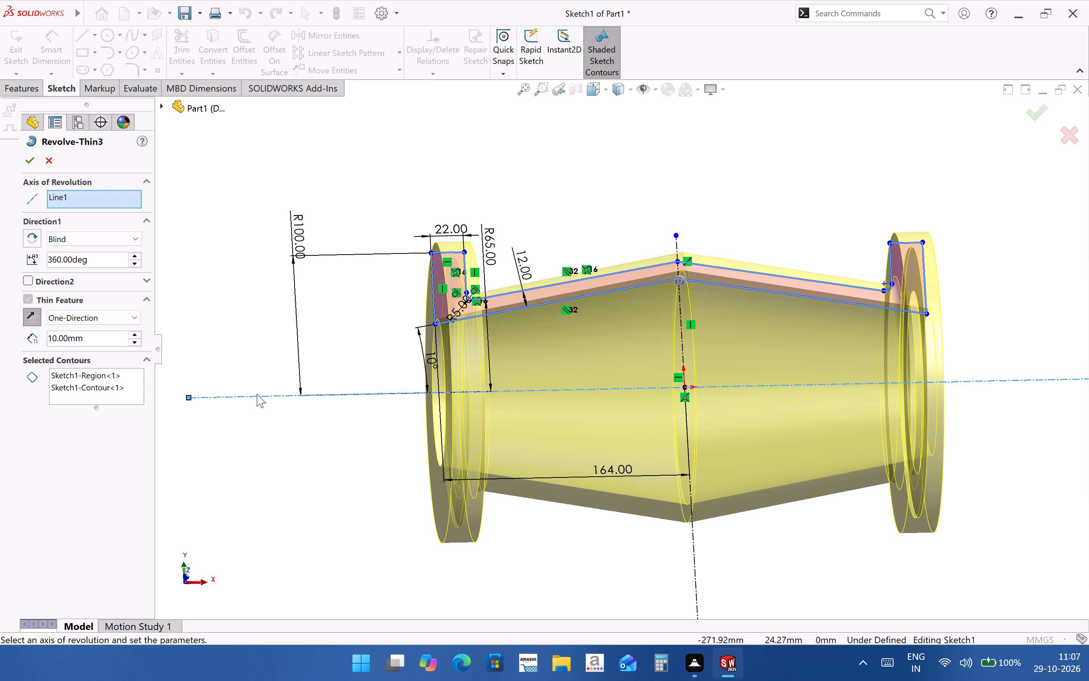
{"action": "middle_click_drag", "start_coordinate": [585, 454], "coordinate": [569, 468]}
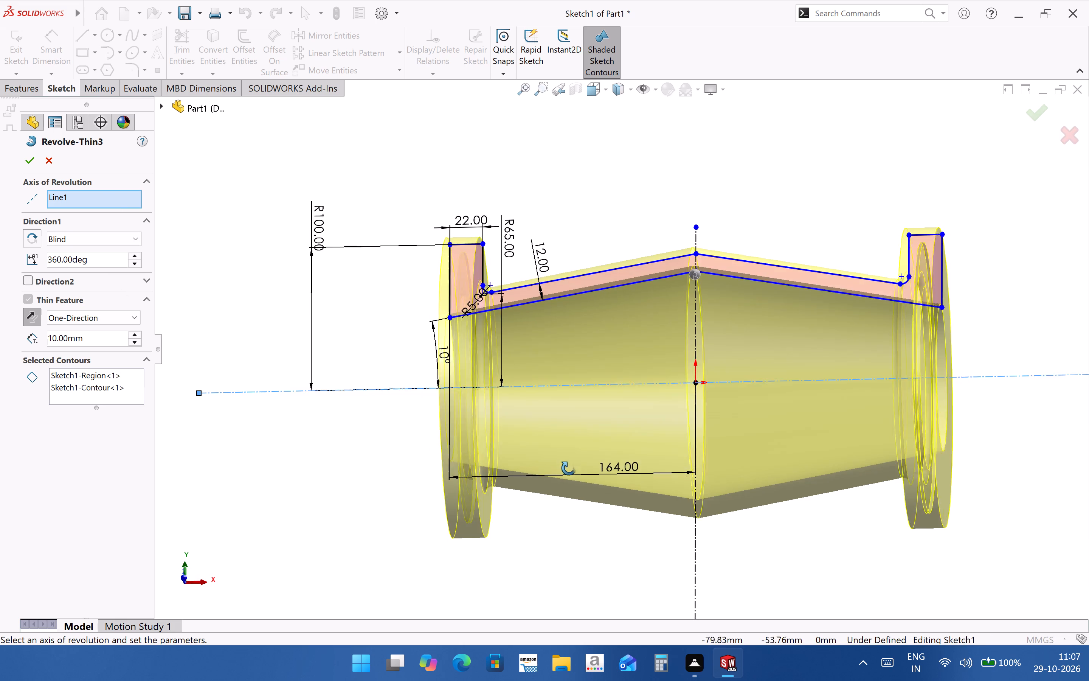
{"action": "middle_click_drag", "start_coordinate": [569, 468], "coordinate": [564, 475]}
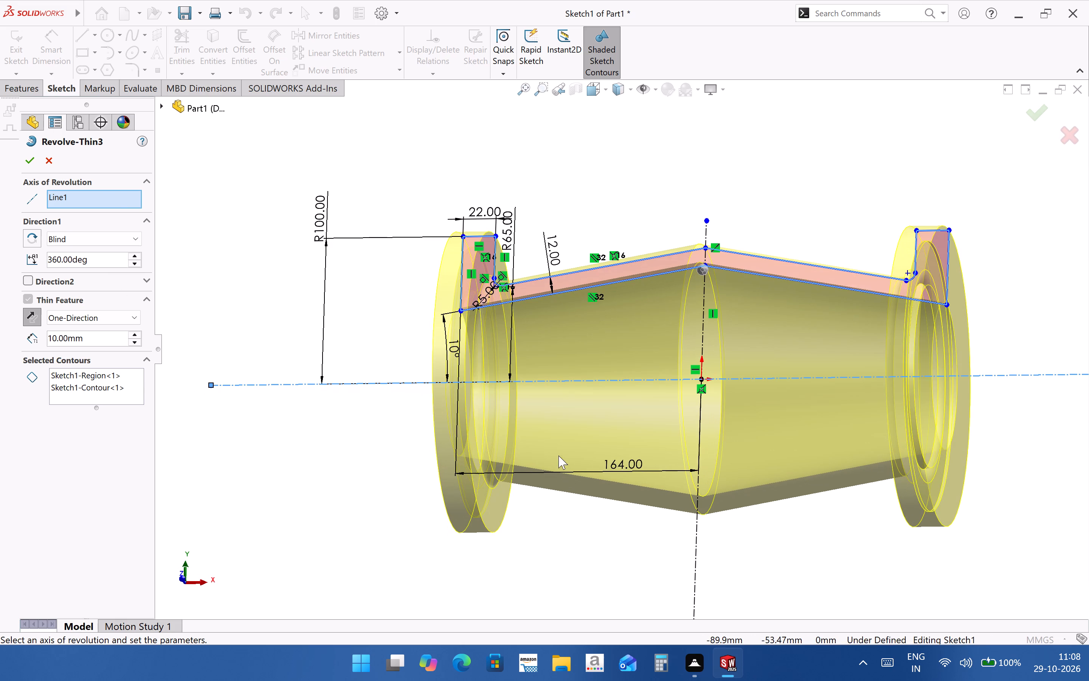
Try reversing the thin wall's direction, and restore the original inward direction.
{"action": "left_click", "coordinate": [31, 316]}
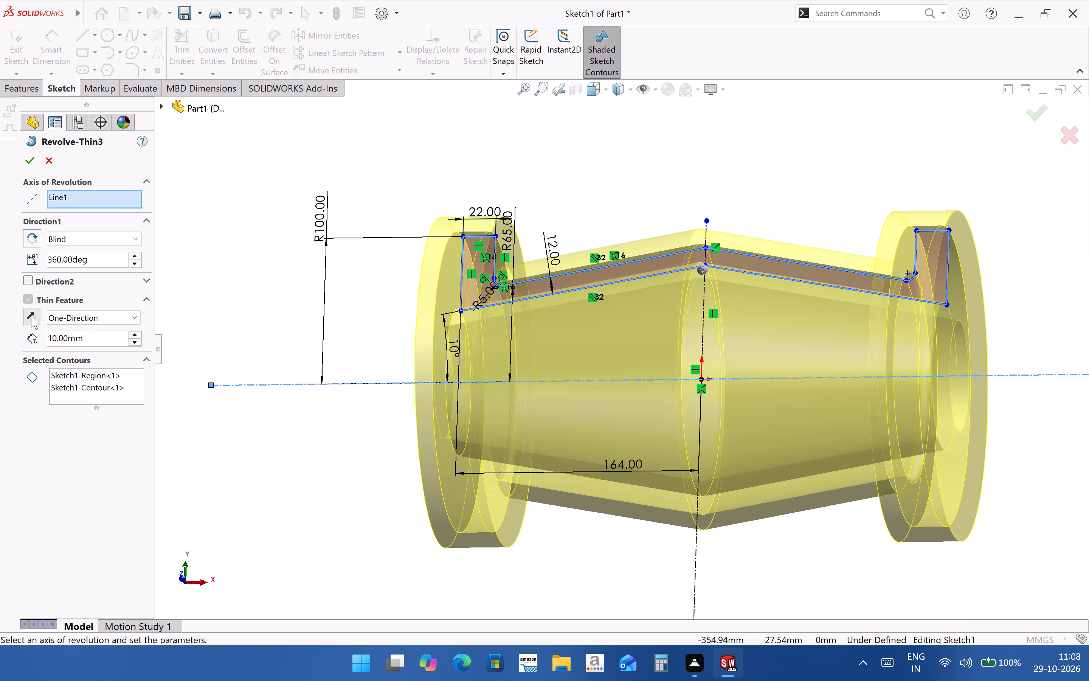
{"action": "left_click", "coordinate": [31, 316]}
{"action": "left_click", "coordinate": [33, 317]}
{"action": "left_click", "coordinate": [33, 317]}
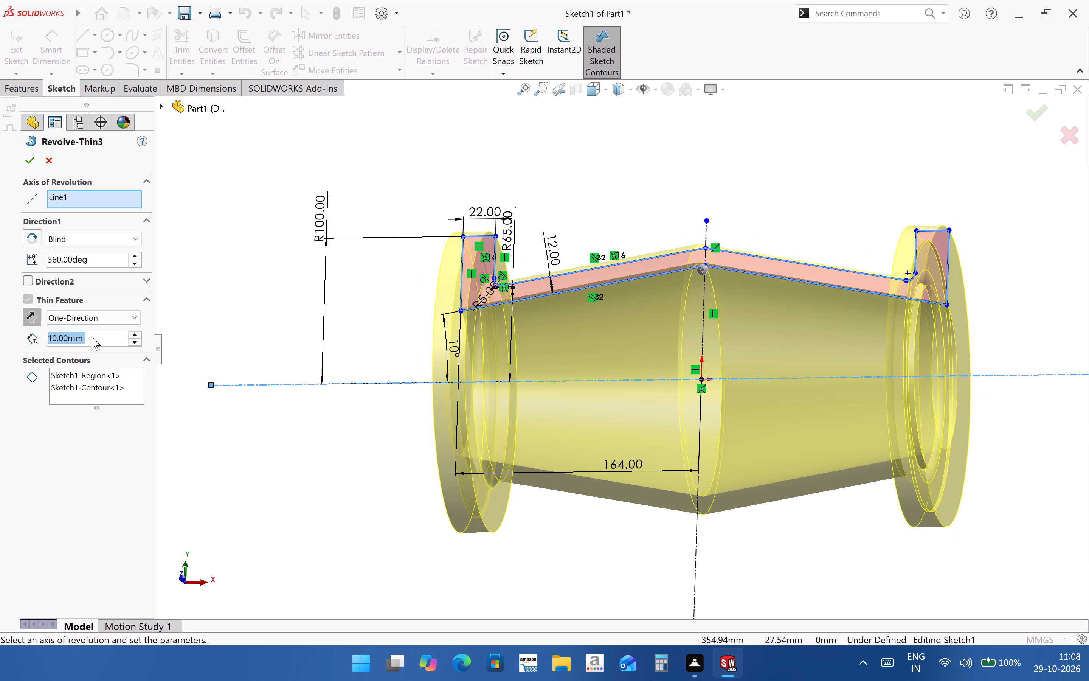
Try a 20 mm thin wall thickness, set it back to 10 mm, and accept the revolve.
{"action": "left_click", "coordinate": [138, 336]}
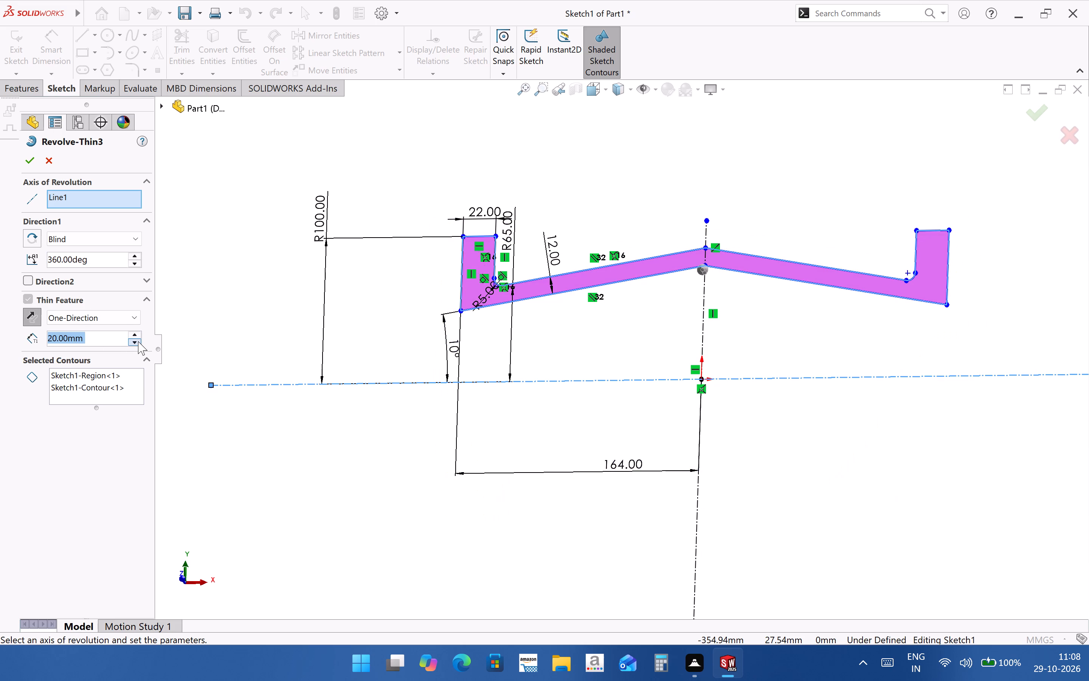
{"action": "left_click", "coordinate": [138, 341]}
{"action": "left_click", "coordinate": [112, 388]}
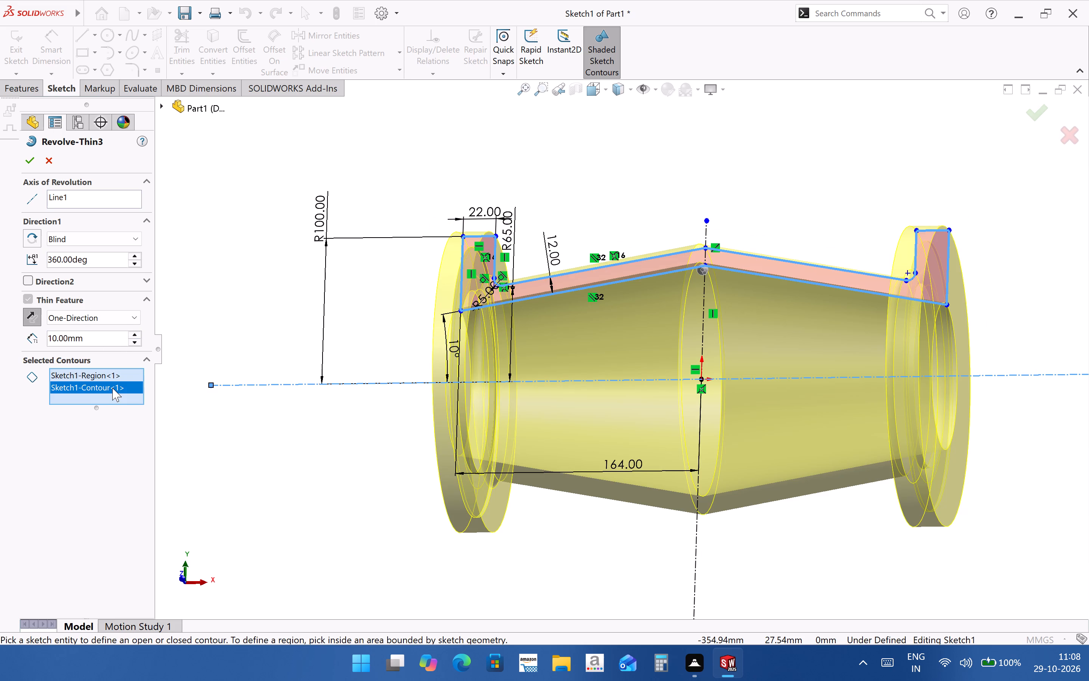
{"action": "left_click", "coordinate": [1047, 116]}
Inspect the sectioned body around the narrow cavity inside the flange.
{"action": "middle_click_drag", "start_coordinate": [513, 296], "coordinate": [537, 320]}
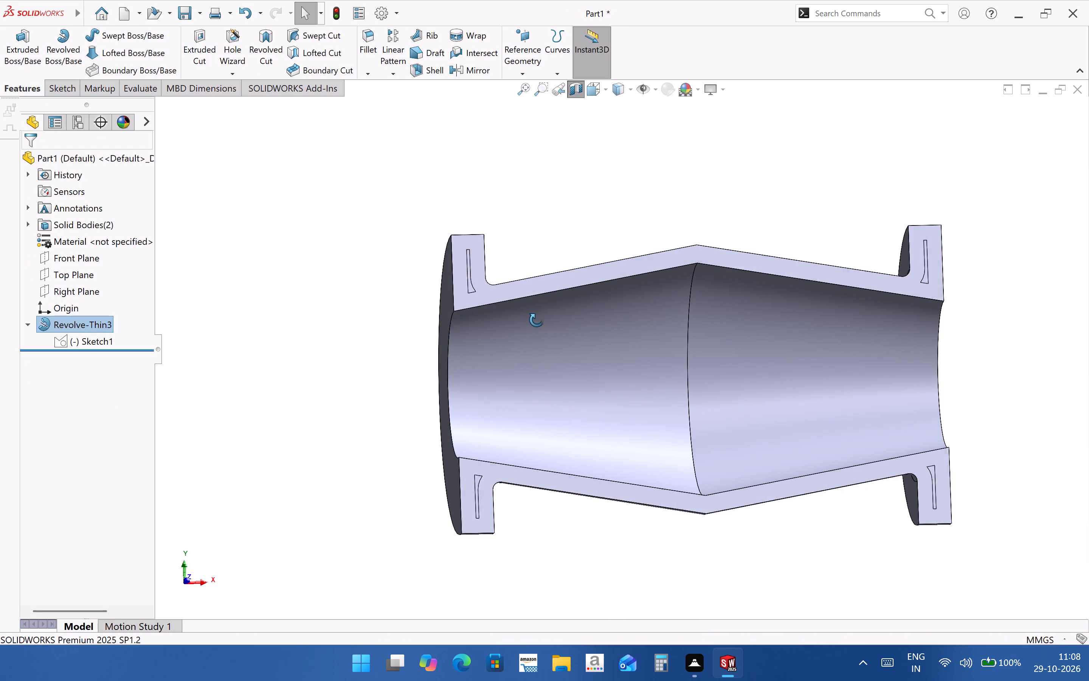
{"action": "middle_click_drag", "start_coordinate": [537, 320], "coordinate": [494, 335]}
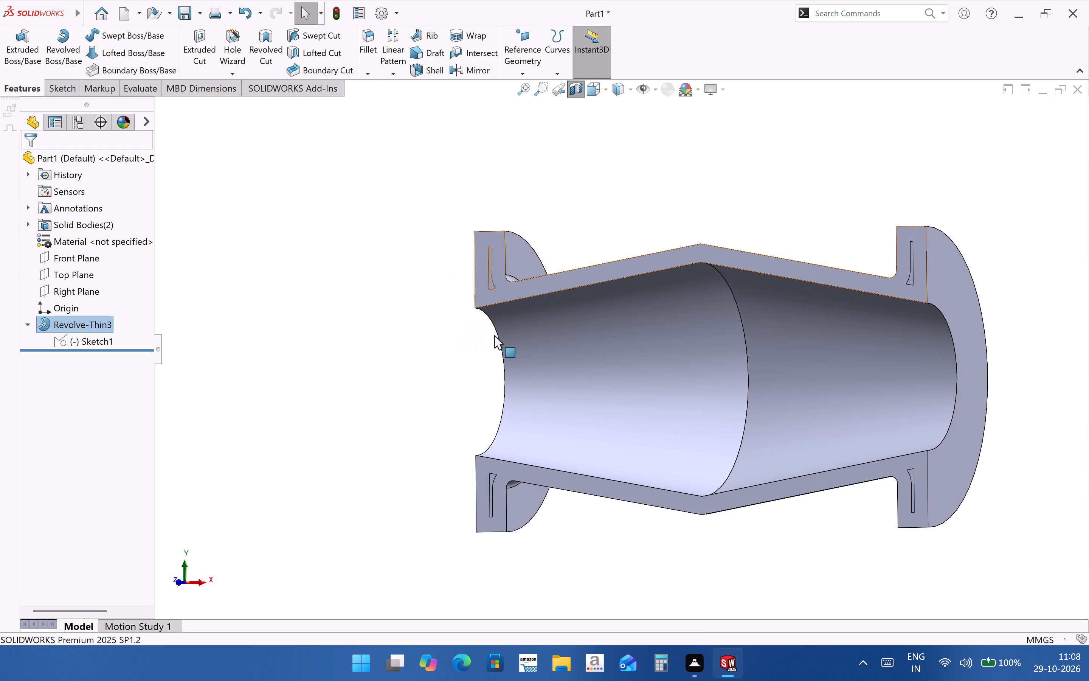
{"action": "left_click", "coordinate": [489, 532]}
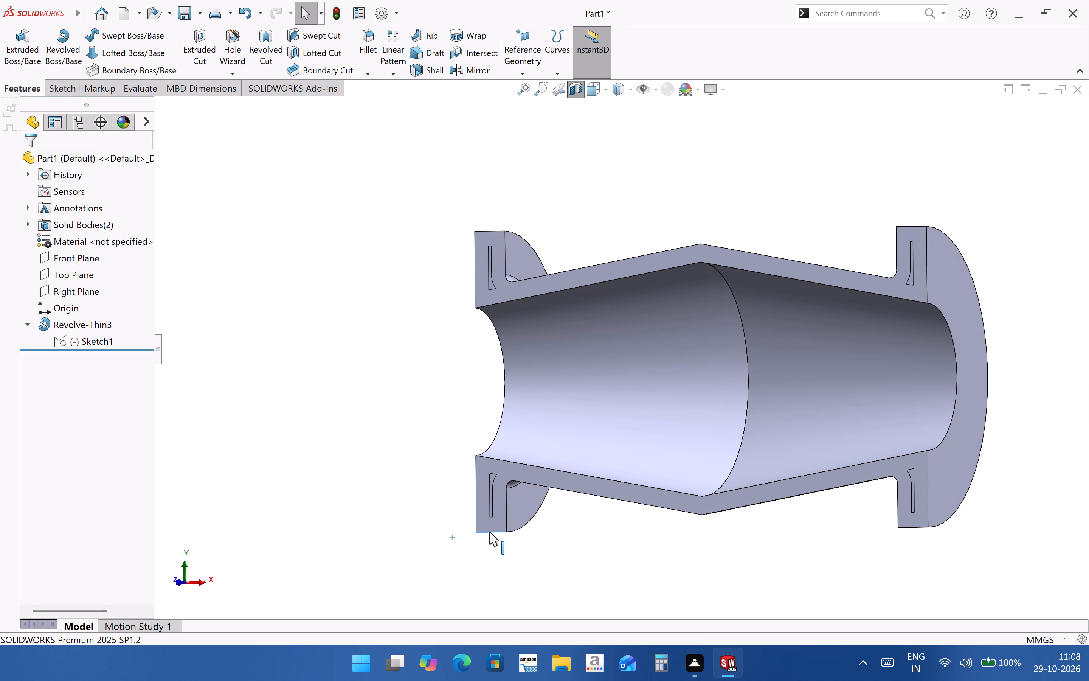
{"action": "left_click", "coordinate": [430, 521]}
{"action": "middle_click_drag", "start_coordinate": [624, 350], "coordinate": [666, 356]}
{"action": "scroll", "coordinate": [540, 232], "scroll_direction": "down", "scroll_amount": 3}
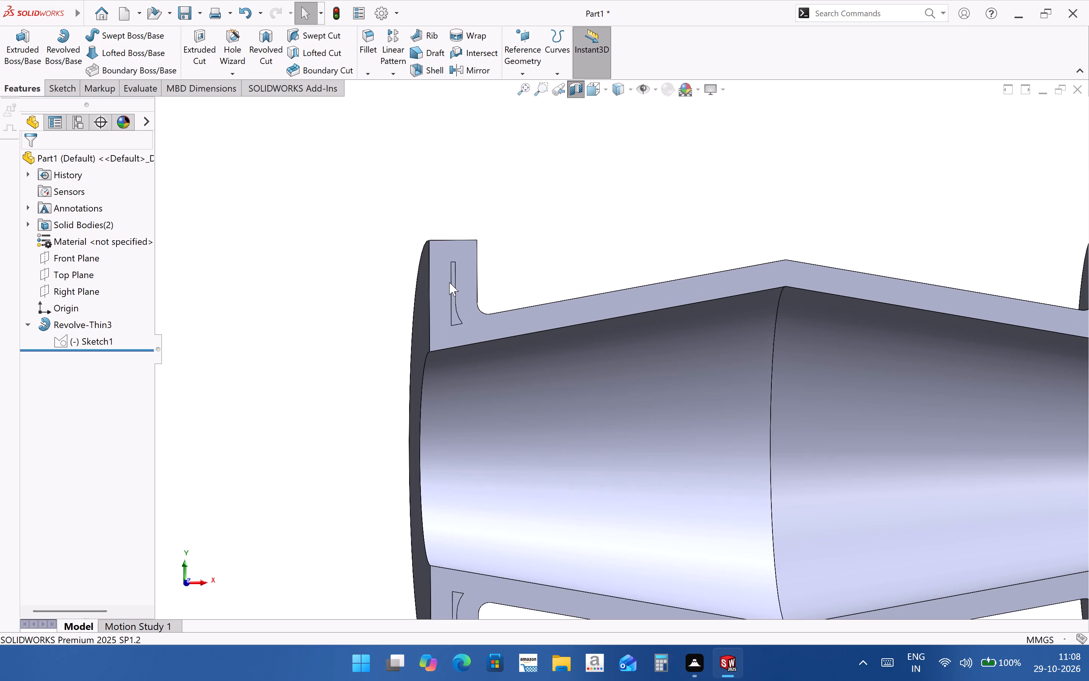
Examine the sectioned body and check the radius of the bore's circular edge at the flange end.
{"action": "middle_click_drag", "start_coordinate": [449, 282], "coordinate": [455, 293]}
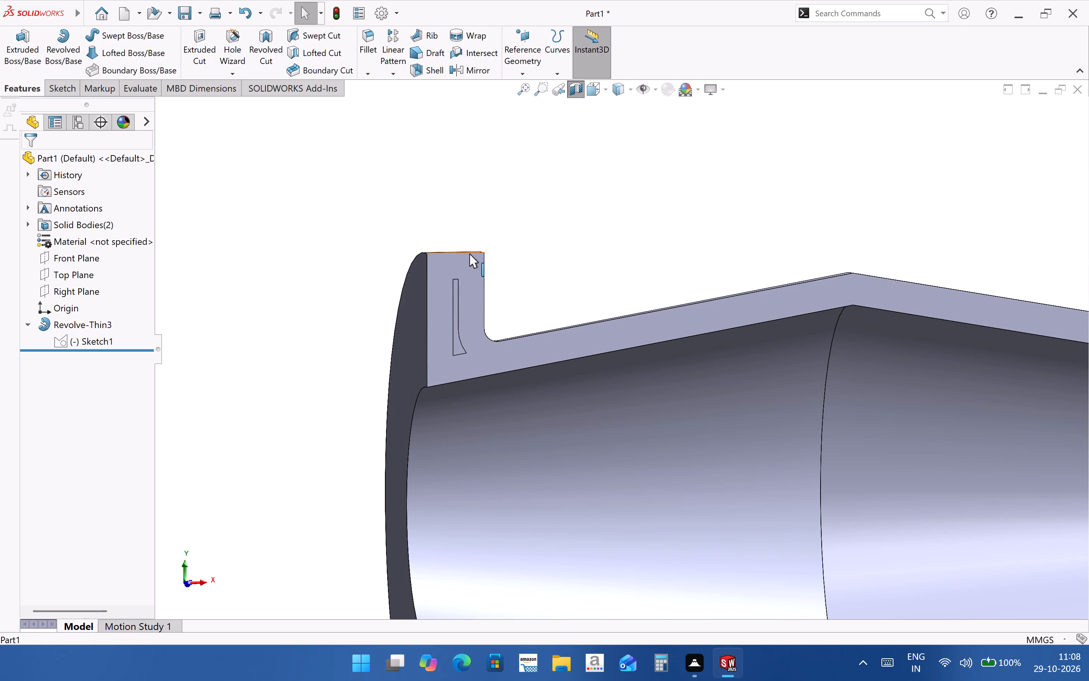
{"action": "left_click", "coordinate": [469, 253]}
{"action": "scroll", "coordinate": [327, 341], "scroll_direction": "up", "scroll_amount": 4}
{"action": "left_click", "coordinate": [1022, 470]}
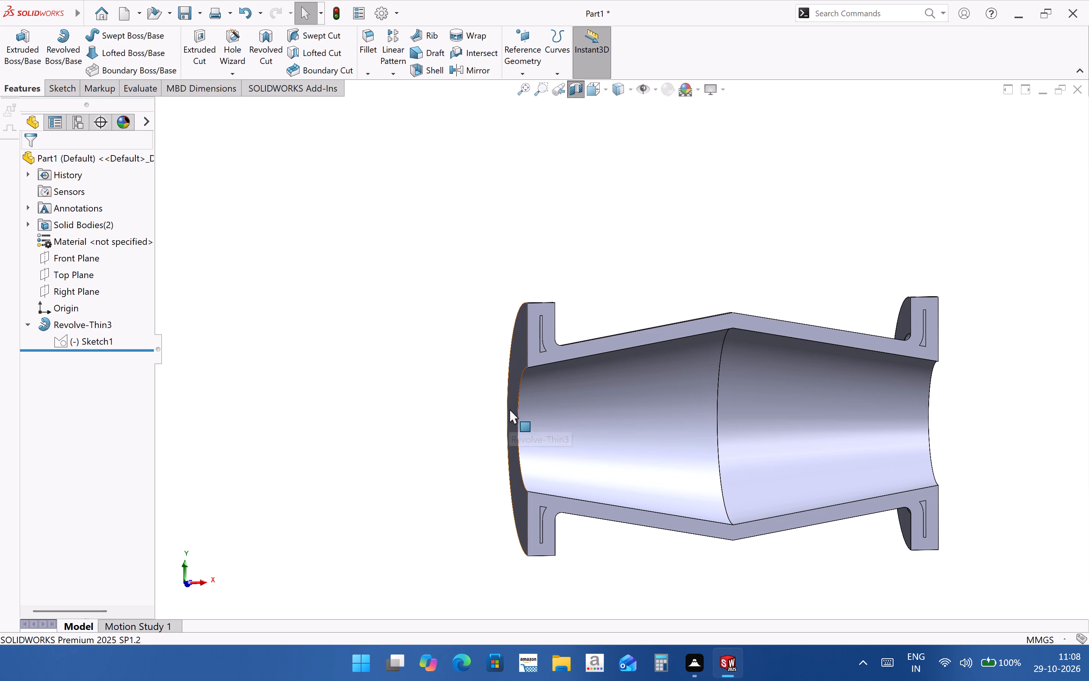
{"action": "left_click", "coordinate": [519, 410]}
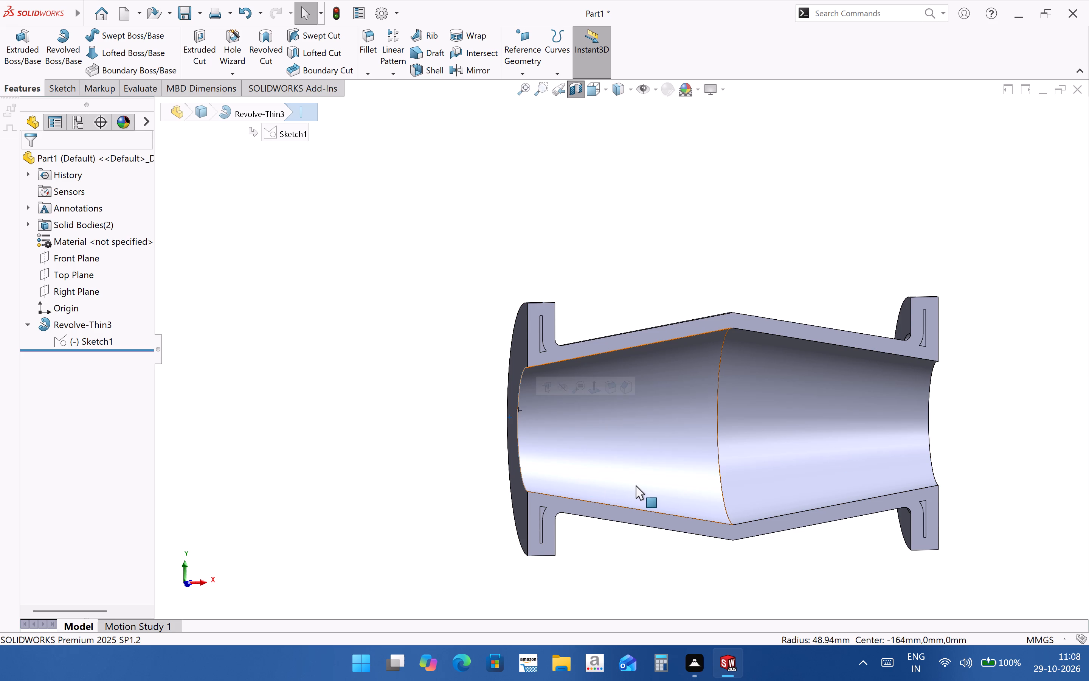
{"action": "middle_click_drag", "start_coordinate": [546, 408], "coordinate": [628, 447]}
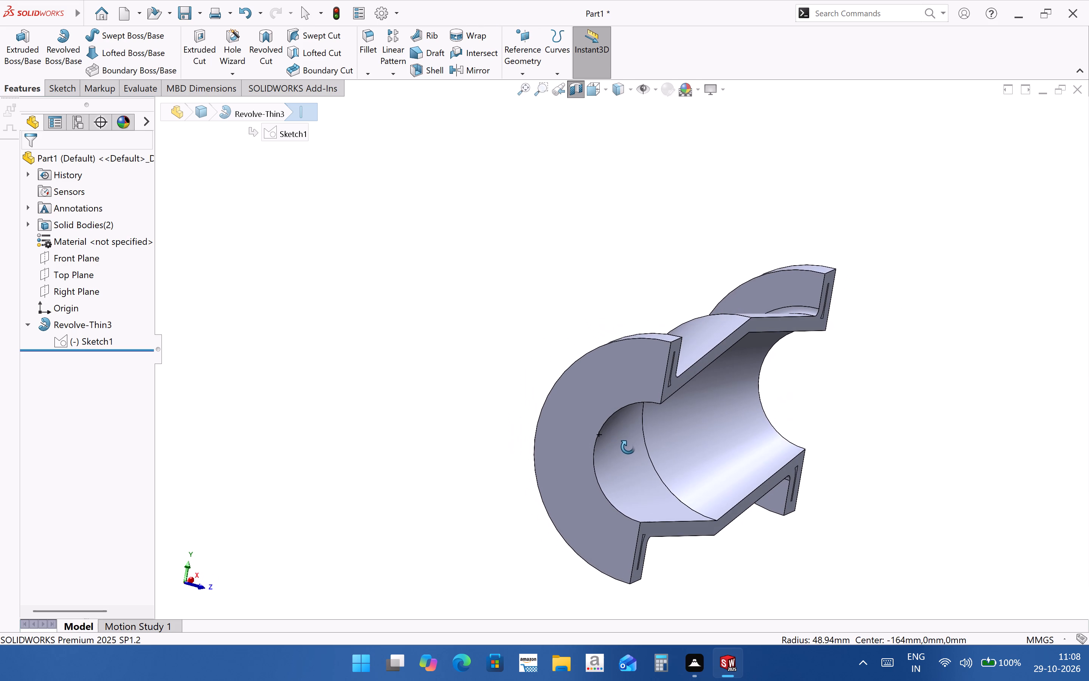
{"action": "middle_click_drag", "start_coordinate": [628, 447], "coordinate": [607, 435]}
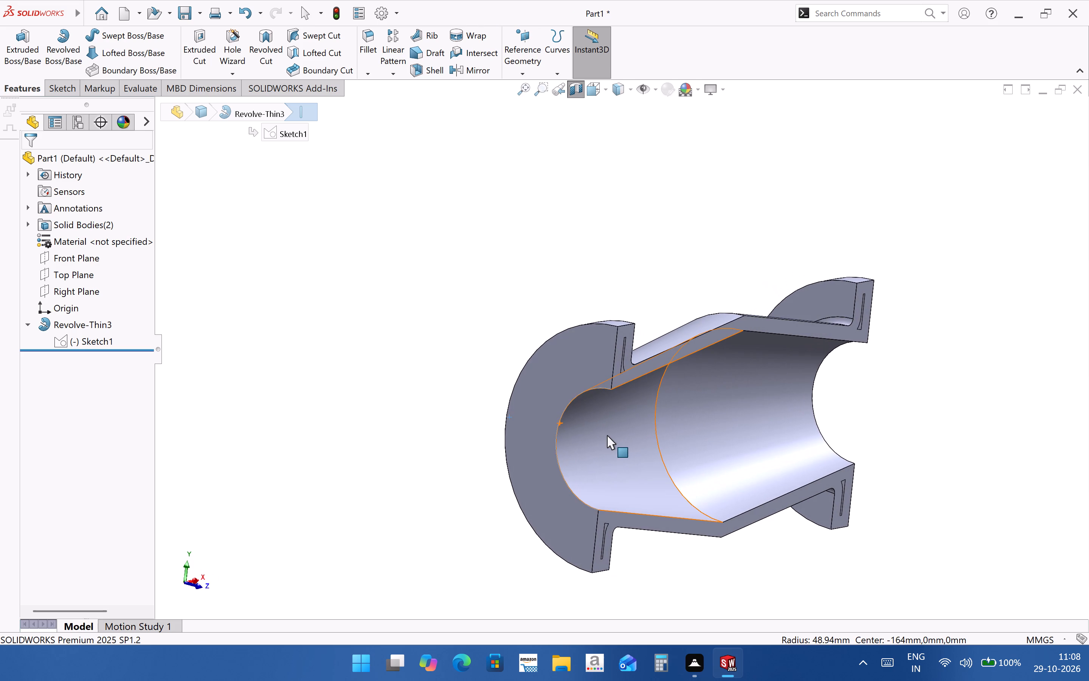
{"action": "middle_click_drag", "start_coordinate": [616, 446], "coordinate": [575, 429]}
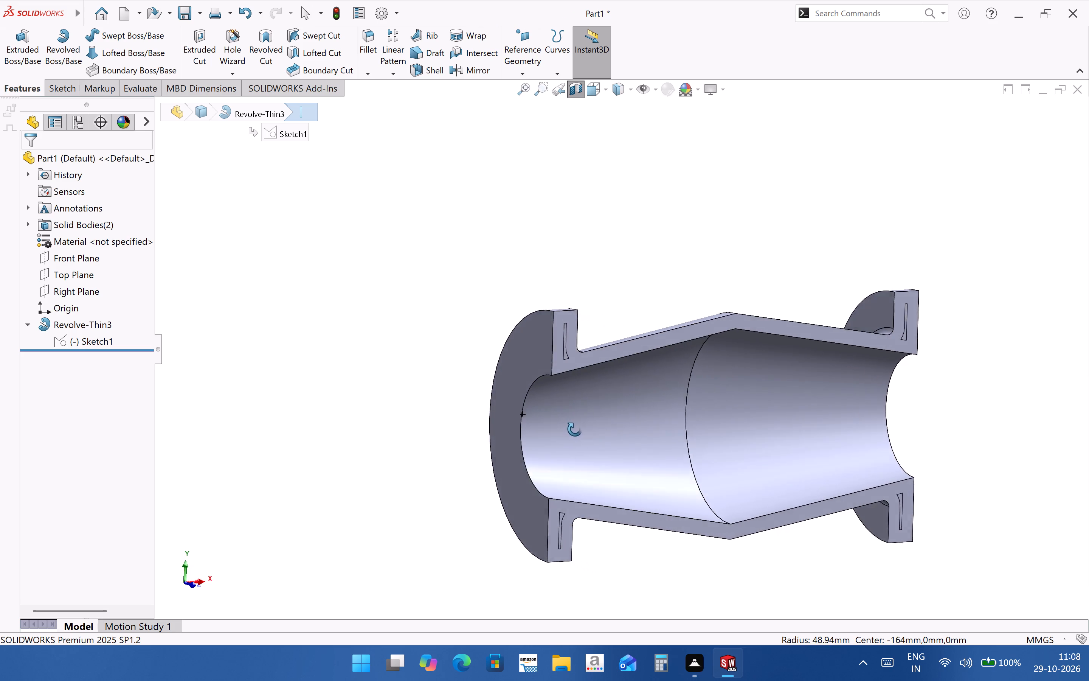
{"action": "middle_click_drag", "start_coordinate": [575, 429], "coordinate": [528, 435]}
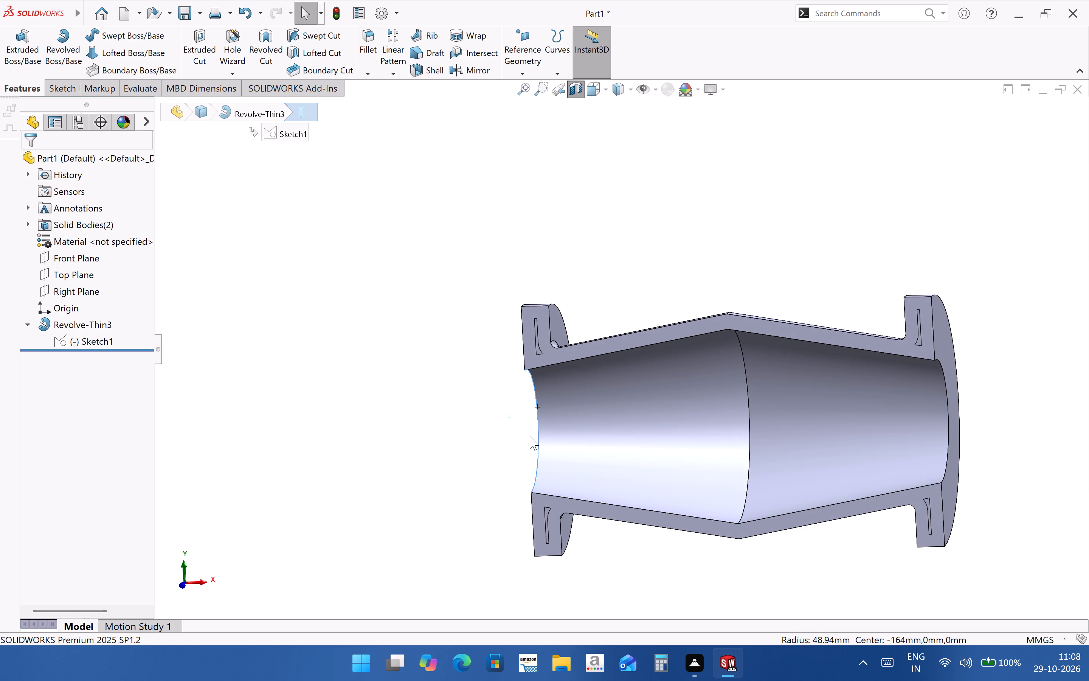
{"action": "middle_click_drag", "start_coordinate": [557, 414], "coordinate": [560, 408]}
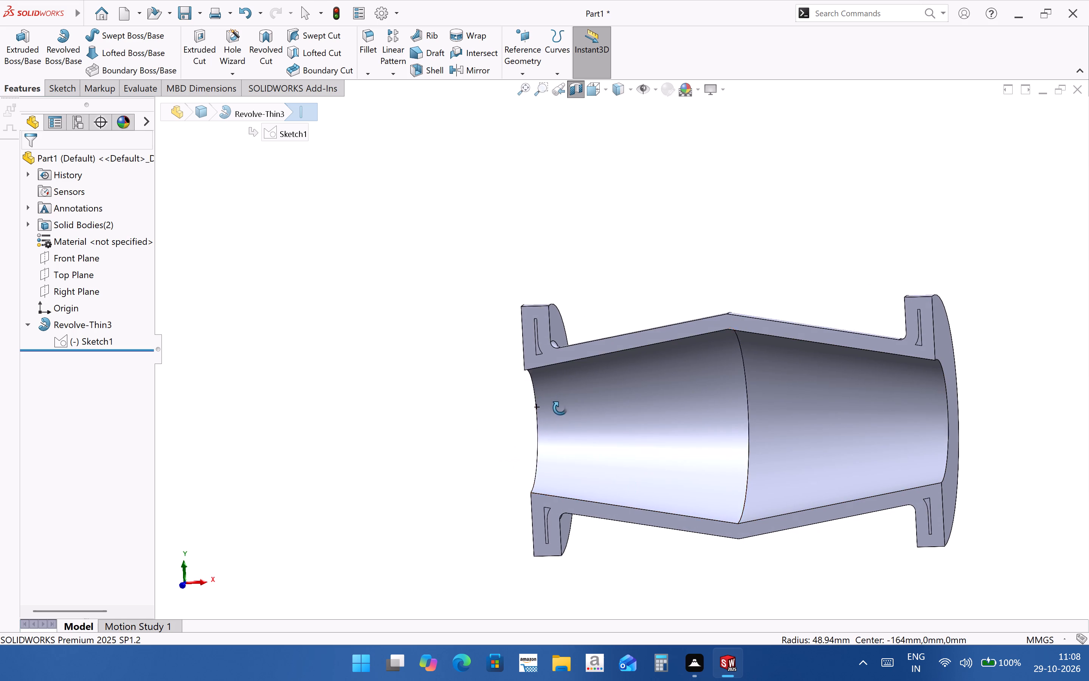
{"action": "middle_click_drag", "start_coordinate": [560, 408], "coordinate": [621, 376]}
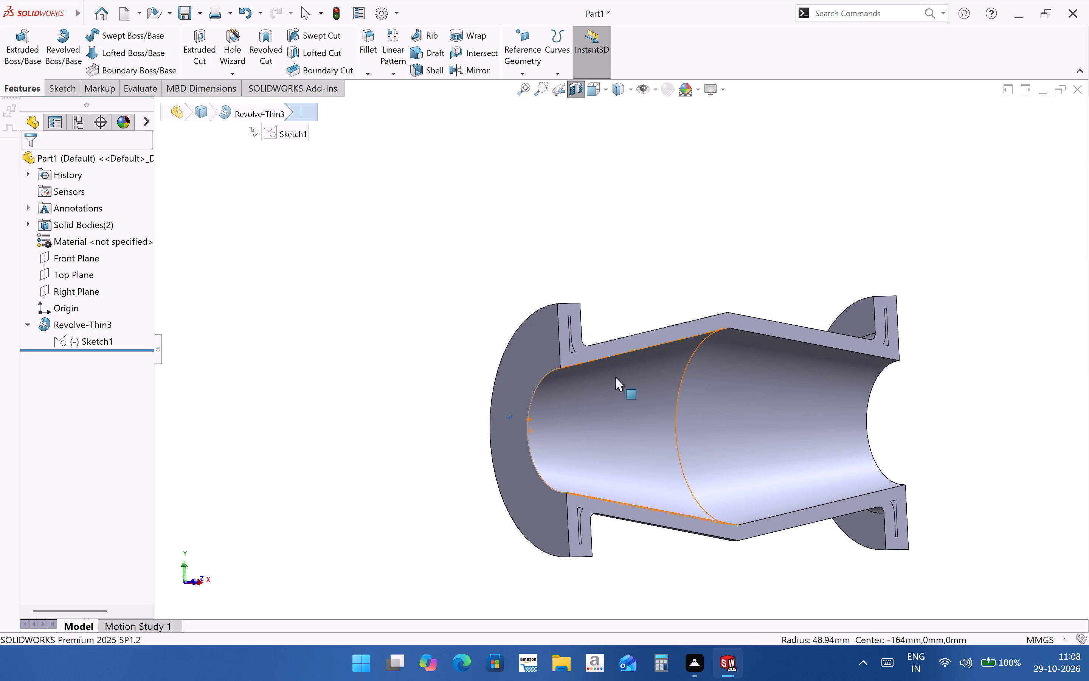
Reopen the thin revolve's sketch for editing and delete the R65 dimension between the flange's fillet corner and the horizontal centerline.
{"action": "left_click", "coordinate": [96, 344]}
{"action": "left_click", "coordinate": [104, 321]}
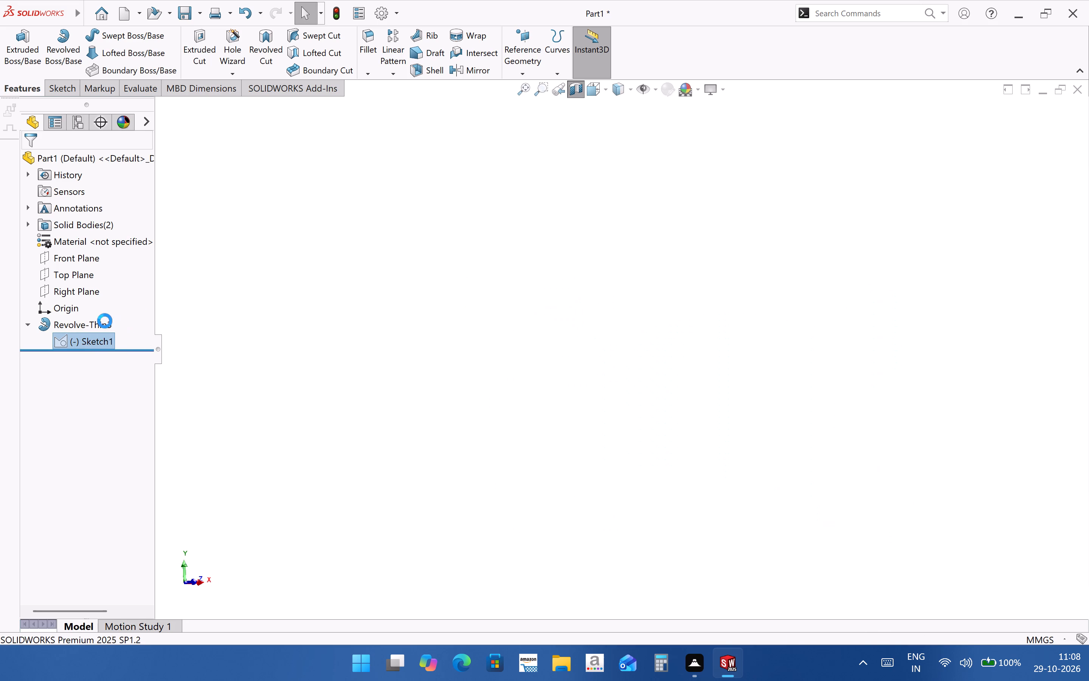
{"action": "scroll", "coordinate": [561, 420], "scroll_direction": "up", "scroll_amount": 2}
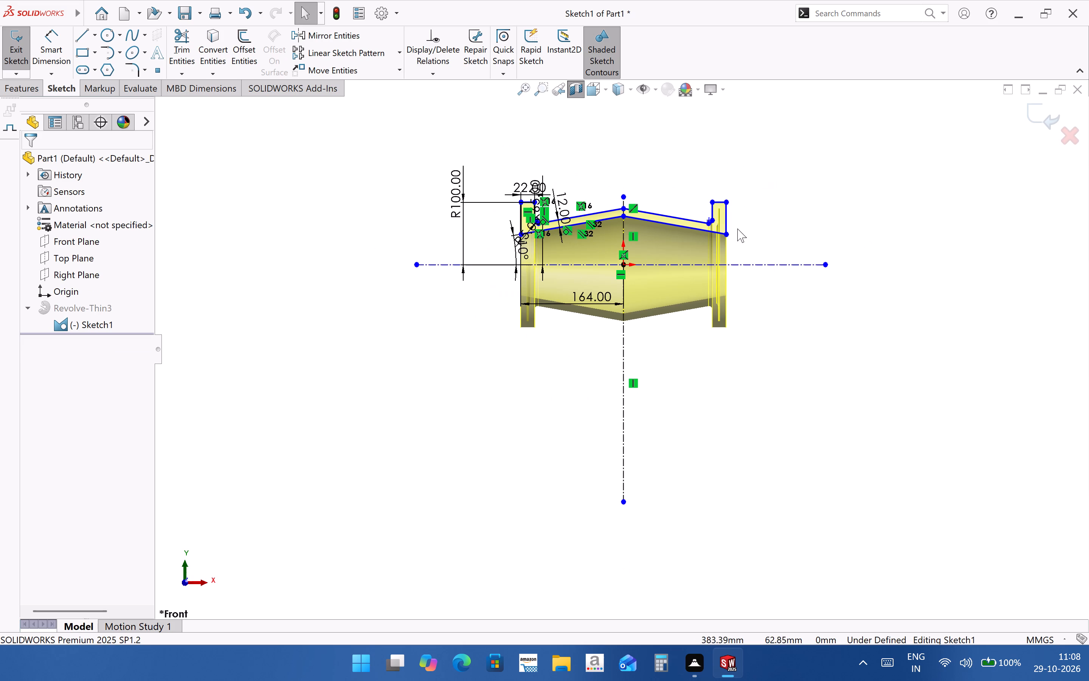
{"action": "scroll", "coordinate": [508, 198], "scroll_direction": "down", "scroll_amount": 2}
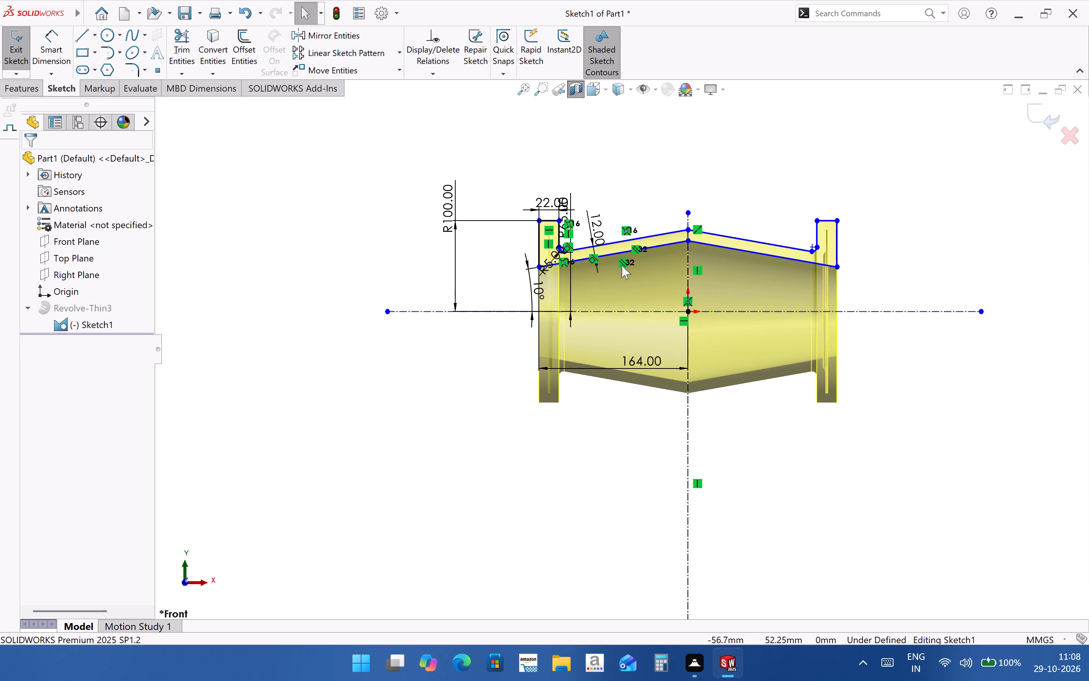
{"action": "scroll", "coordinate": [617, 266], "scroll_direction": "down", "scroll_amount": 5}
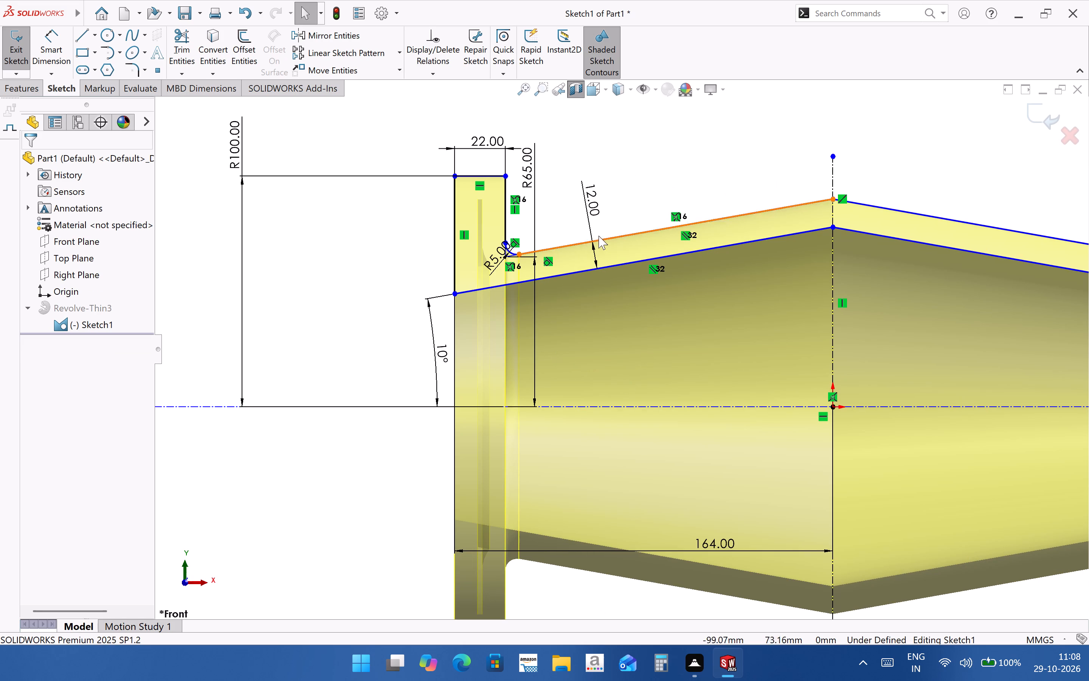
{"action": "scroll", "coordinate": [548, 199], "scroll_direction": "down", "scroll_amount": 3}
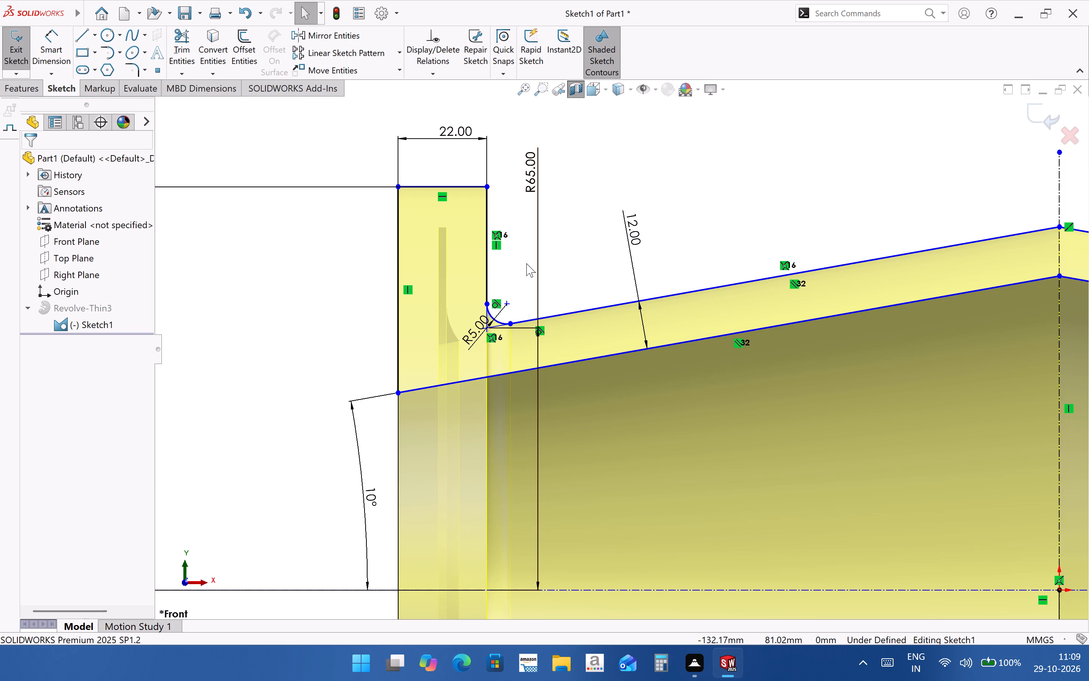
{"action": "left_click", "coordinate": [538, 183]}
{"action": "key", "text": "Delete"}
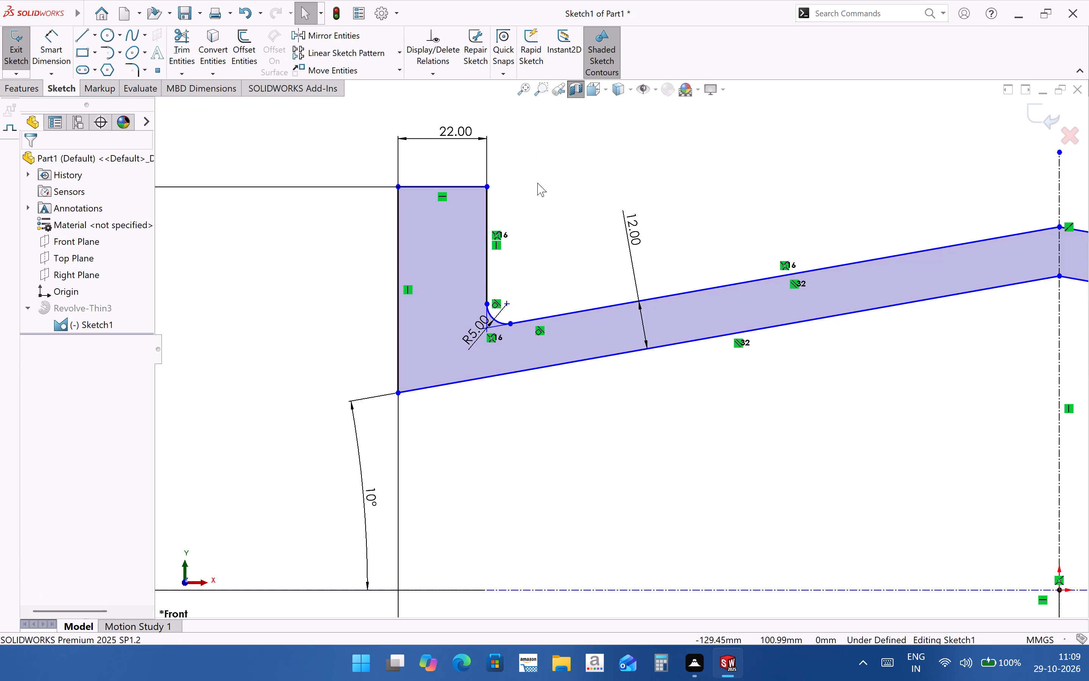
Dimension the profile's lower flange corner 50 mm from the horizontal centerline, and exit the sketch to rebuild the revolve.
{"action": "scroll", "coordinate": [535, 254], "scroll_direction": "up", "scroll_amount": 2}
{"action": "left_click", "coordinate": [51, 59]}
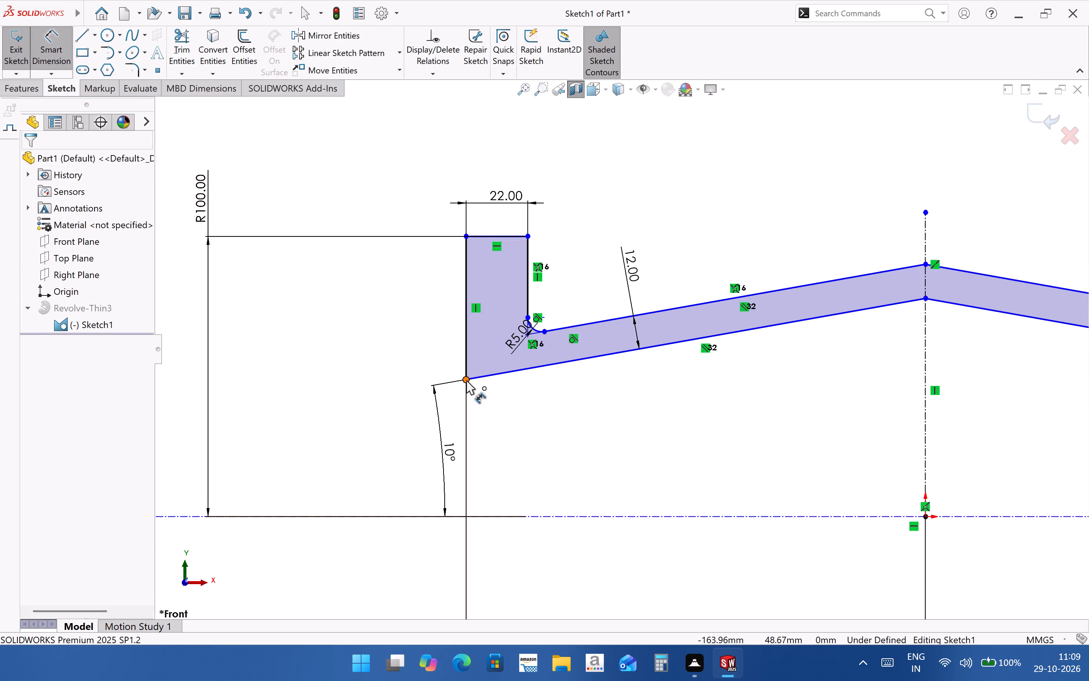
{"action": "left_click", "coordinate": [466, 380]}
{"action": "left_click", "coordinate": [512, 516]}
{"action": "left_click", "coordinate": [513, 463]}
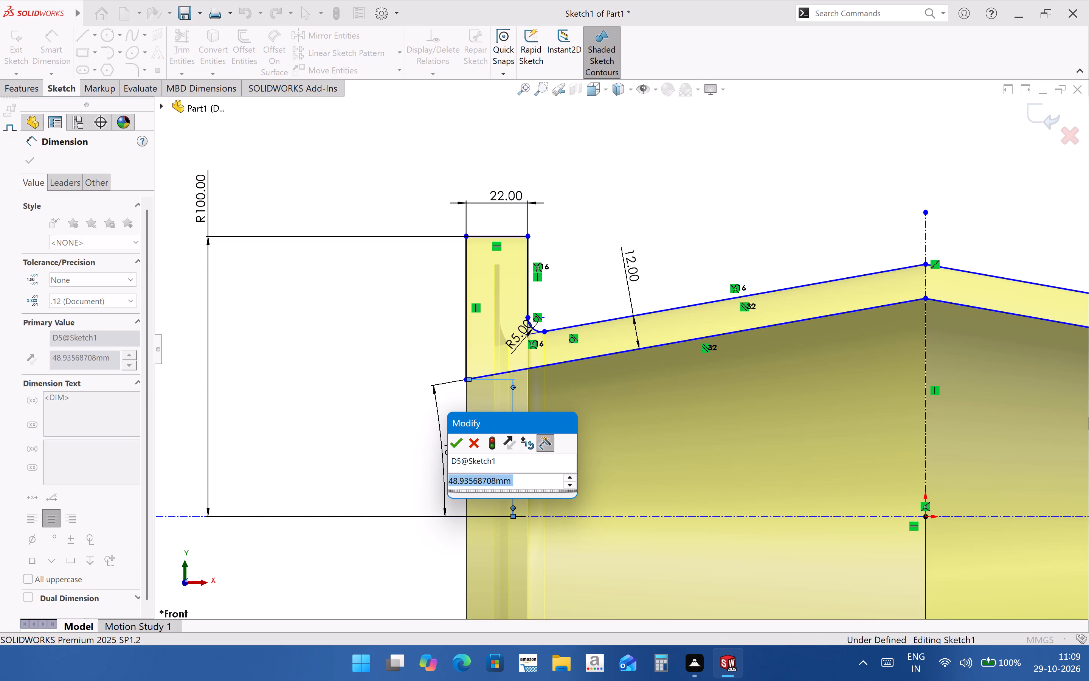
{"action": "type", "text": "50"}
{"action": "key", "text": "Return"}
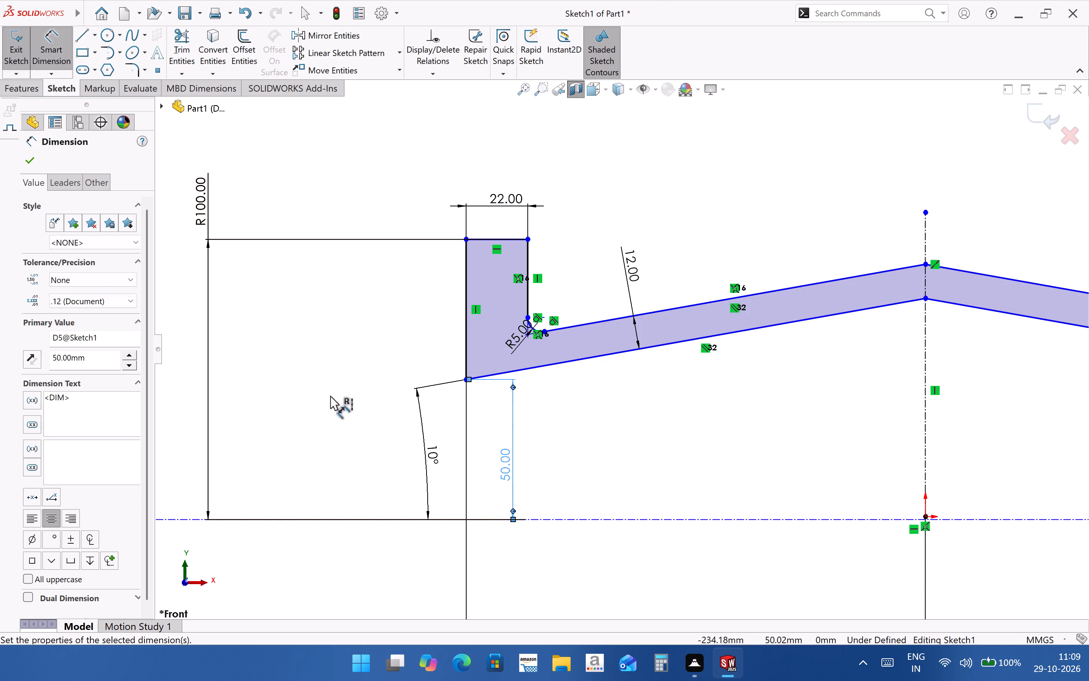
{"action": "scroll", "coordinate": [409, 410], "scroll_direction": "up", "scroll_amount": 2}
{"action": "scroll", "coordinate": [698, 478], "scroll_direction": "down", "scroll_amount": 2}
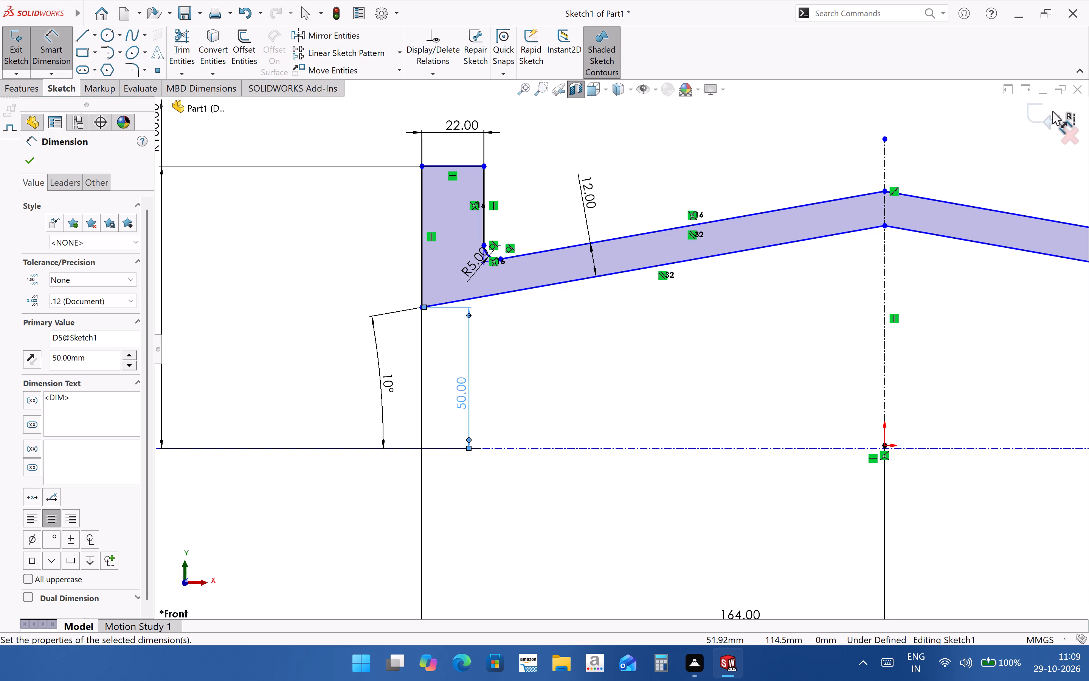
{"action": "left_click", "coordinate": [1038, 114]}
Check the rebuilt bore-end edge's radius and inspect the sectioned body and its flange cavities.
{"action": "scroll", "coordinate": [462, 390], "scroll_direction": "up", "scroll_amount": 4}
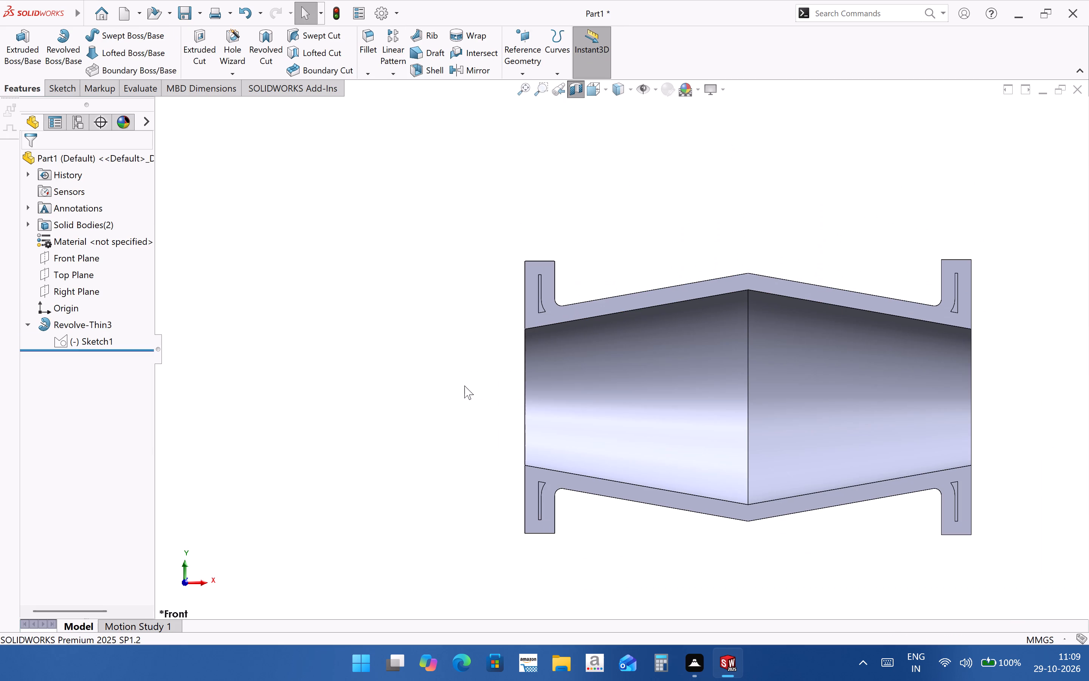
{"action": "middle_click_drag", "start_coordinate": [544, 373], "coordinate": [579, 380]}
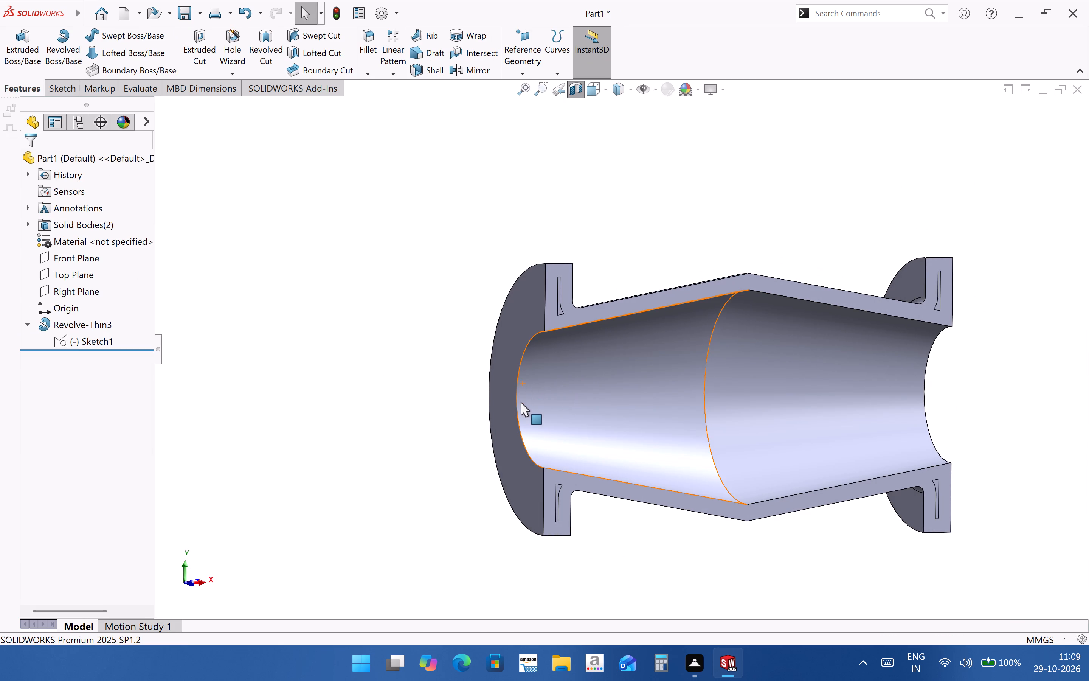
{"action": "left_click", "coordinate": [521, 419]}
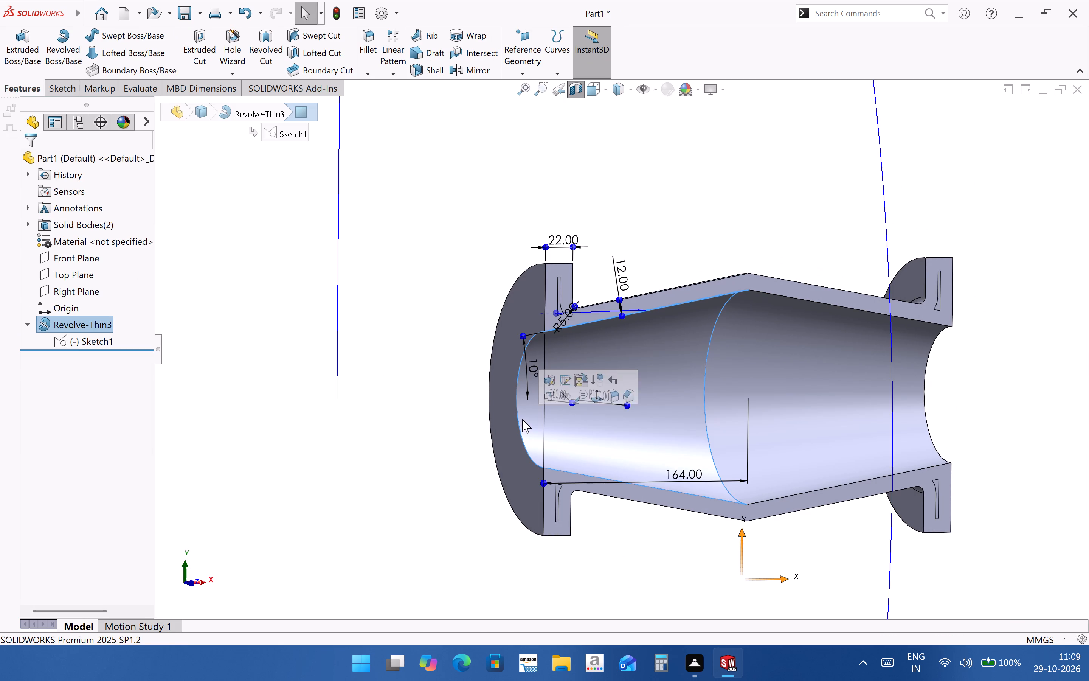
{"action": "key", "text": "Escape"}
{"action": "left_click", "coordinate": [517, 417]}
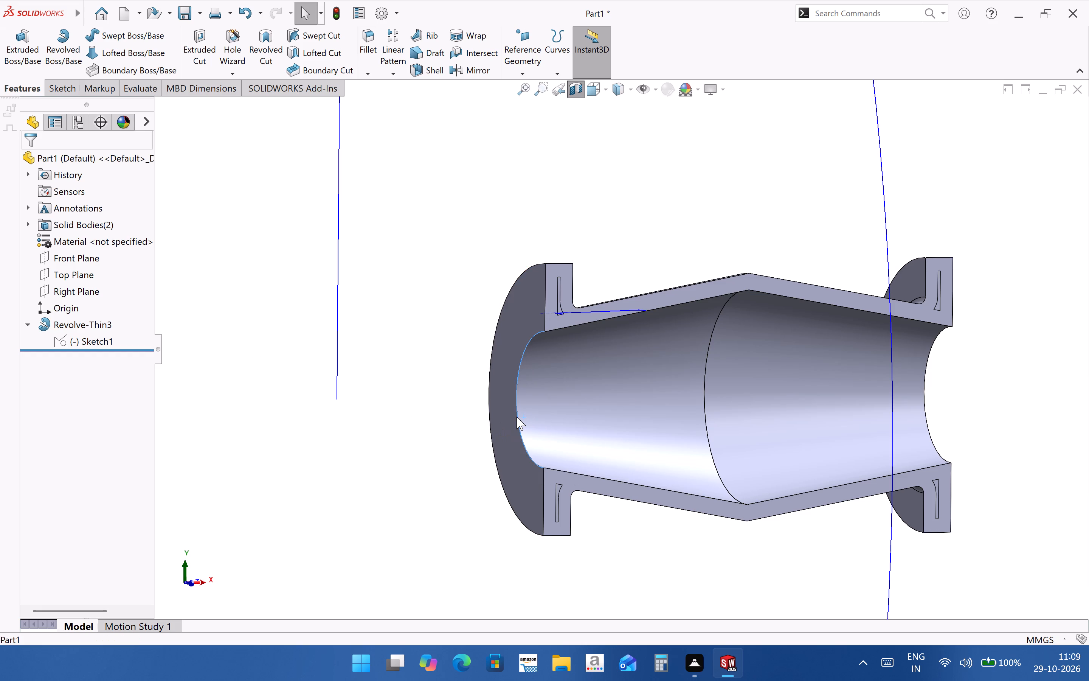
{"action": "left_click", "coordinate": [431, 425]}
{"action": "scroll", "coordinate": [712, 429], "scroll_direction": "up", "scroll_amount": 2}
{"action": "middle_click_drag", "start_coordinate": [701, 431], "coordinate": [647, 440]}
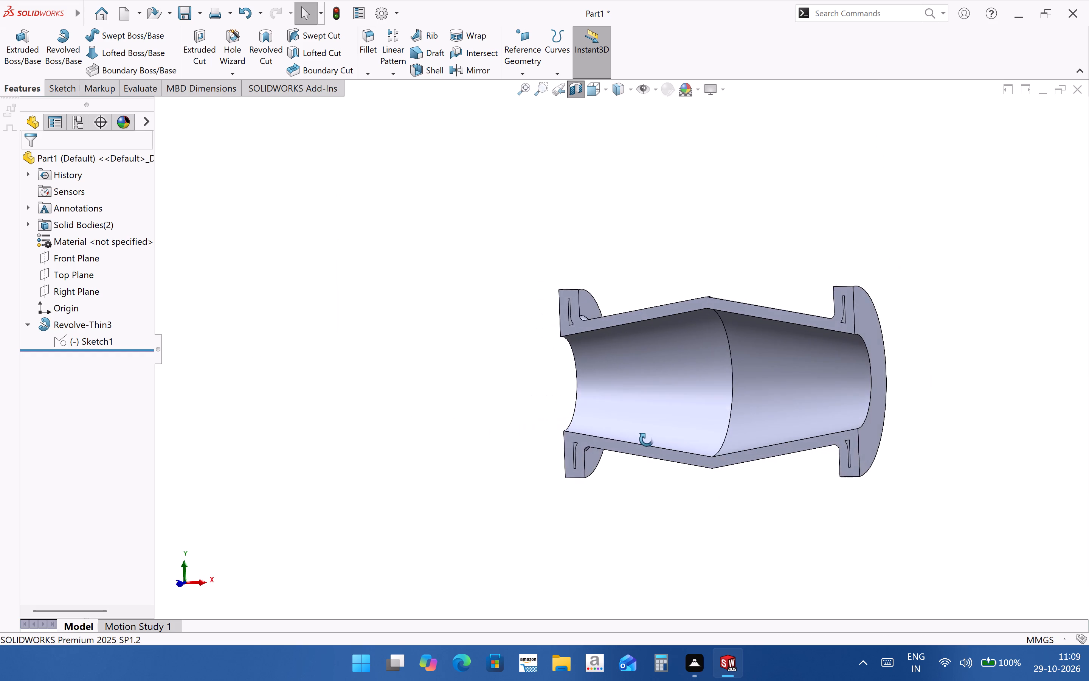
{"action": "middle_click_drag", "start_coordinate": [647, 440], "coordinate": [666, 438]}
{"action": "scroll", "coordinate": [666, 438], "scroll_direction": "up", "scroll_amount": 1}
{"action": "scroll", "coordinate": [712, 292], "scroll_direction": "down", "scroll_amount": 4}
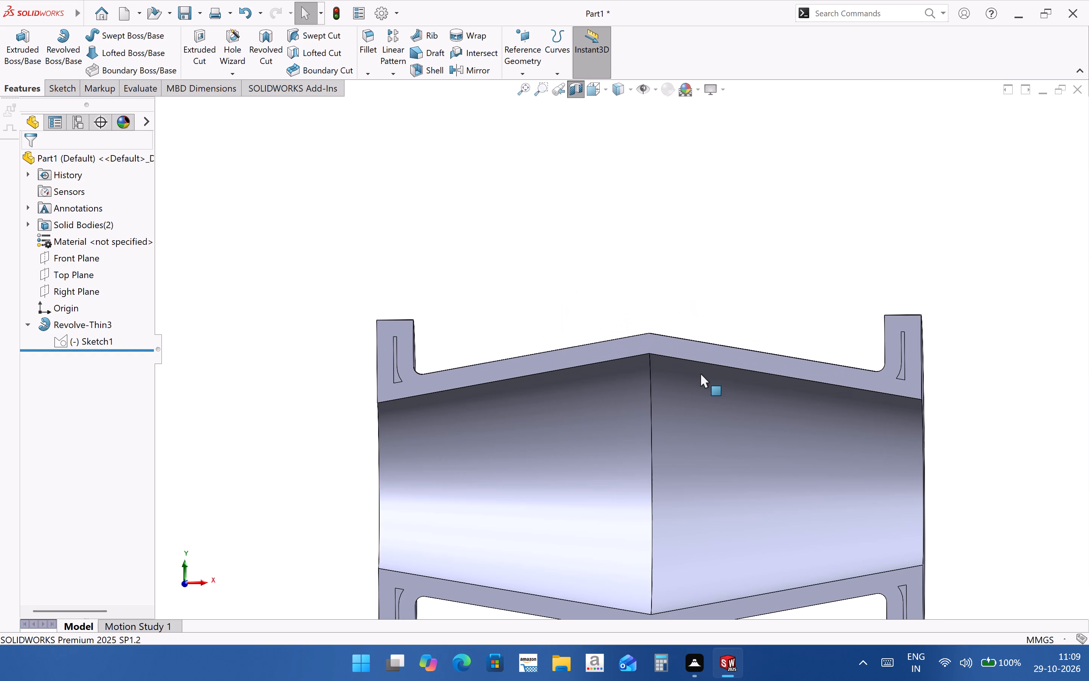
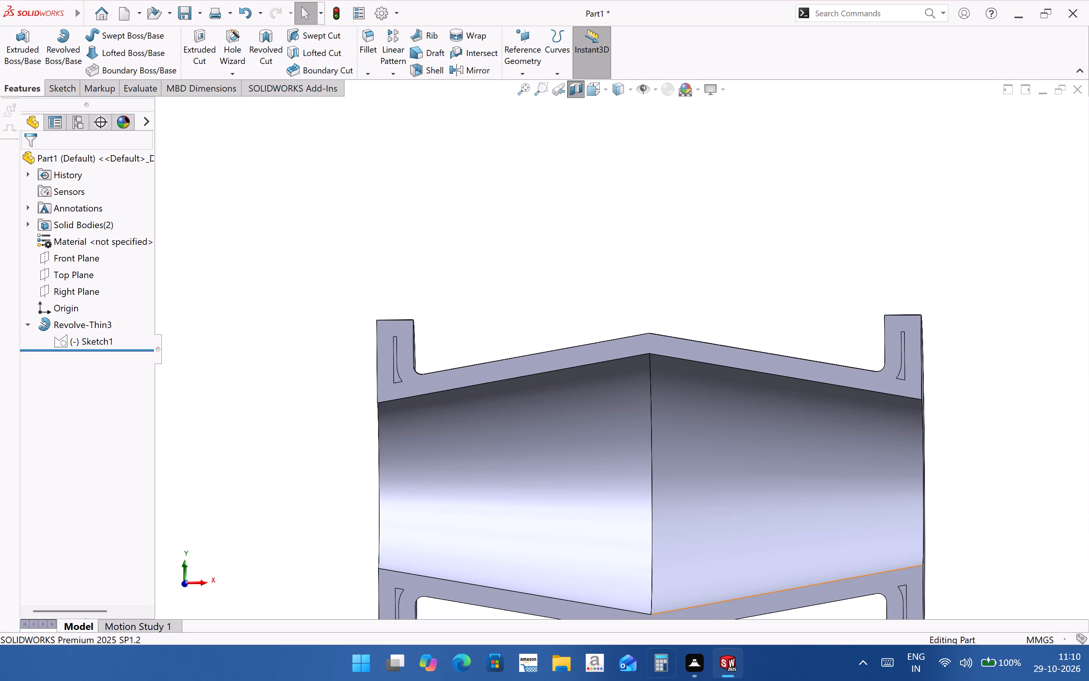
Reopen the thin revolve's sketch, examine the flange corners and profile around both ends, and exit the sketch.
{"action": "scroll", "coordinate": [330, 335], "scroll_direction": "up", "scroll_amount": 3}
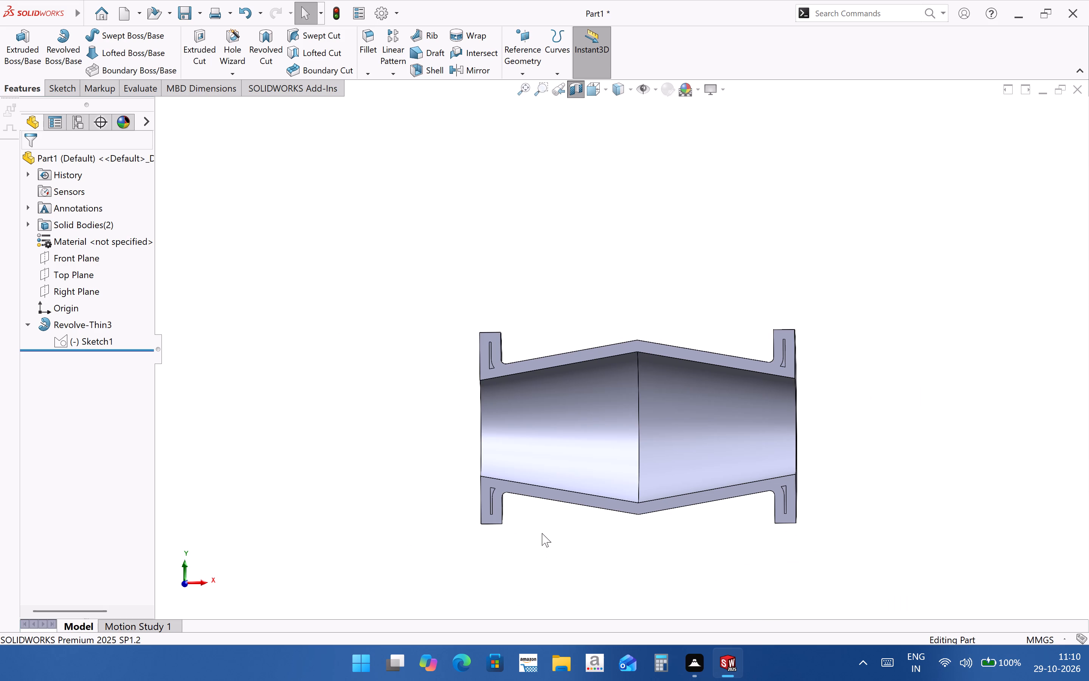
{"action": "scroll", "coordinate": [542, 533], "scroll_direction": "down", "scroll_amount": 1}
{"action": "scroll", "coordinate": [585, 365], "scroll_direction": "down", "scroll_amount": 1}
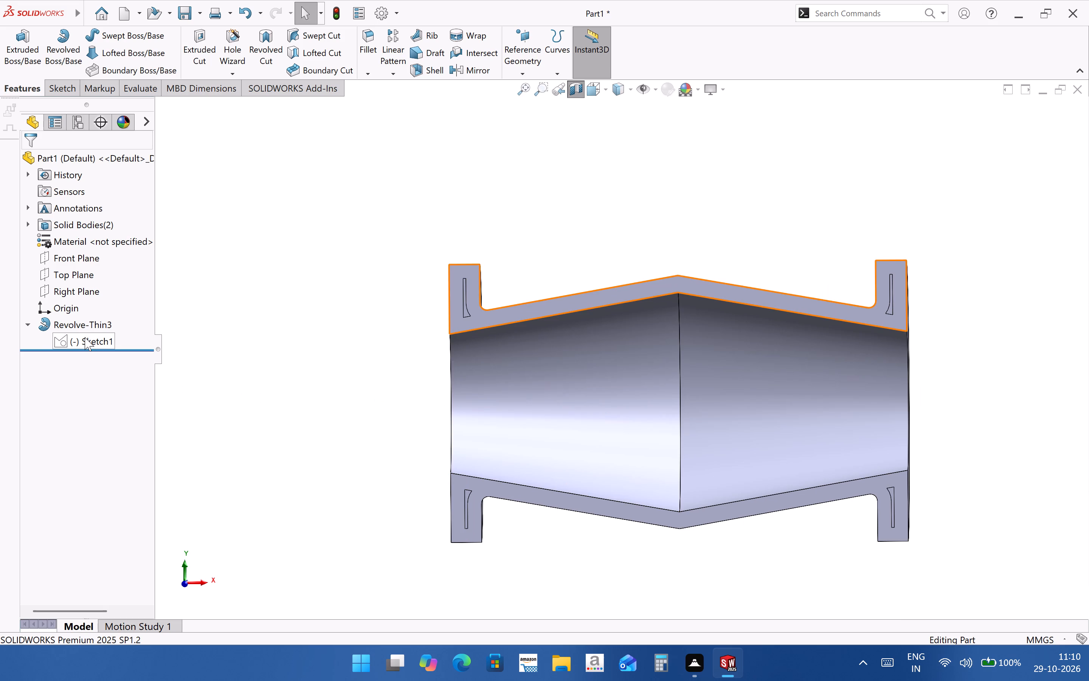
{"action": "left_click", "coordinate": [85, 337]}
{"action": "left_click", "coordinate": [98, 307]}
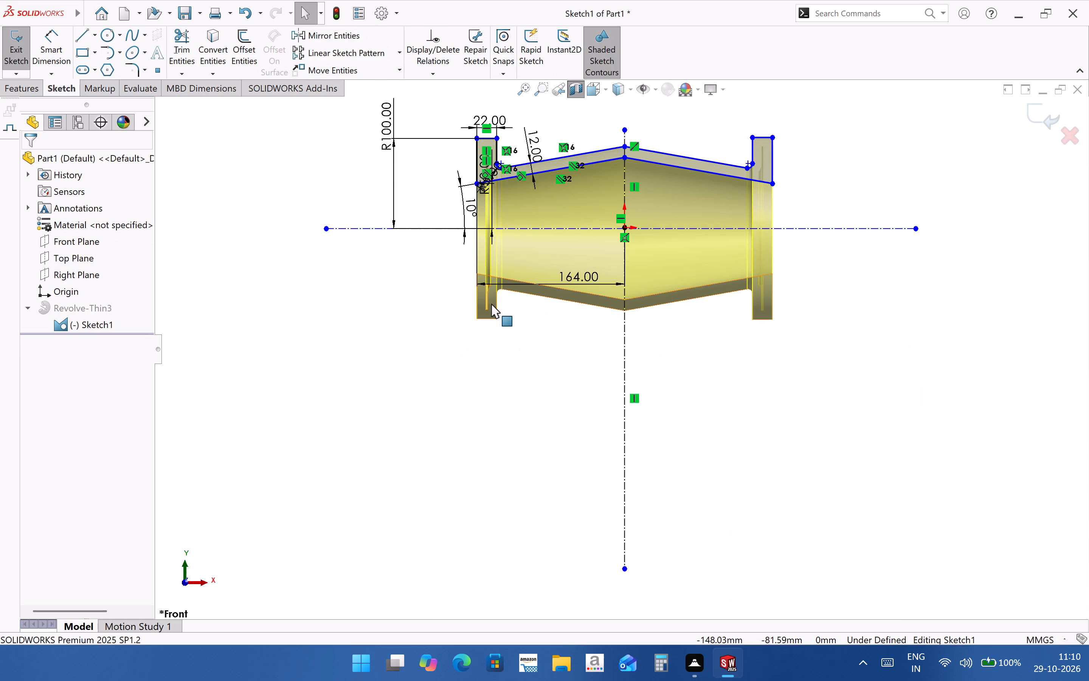
{"action": "scroll", "coordinate": [508, 382], "scroll_direction": "up", "scroll_amount": 2}
{"action": "scroll", "coordinate": [552, 188], "scroll_direction": "down", "scroll_amount": 7}
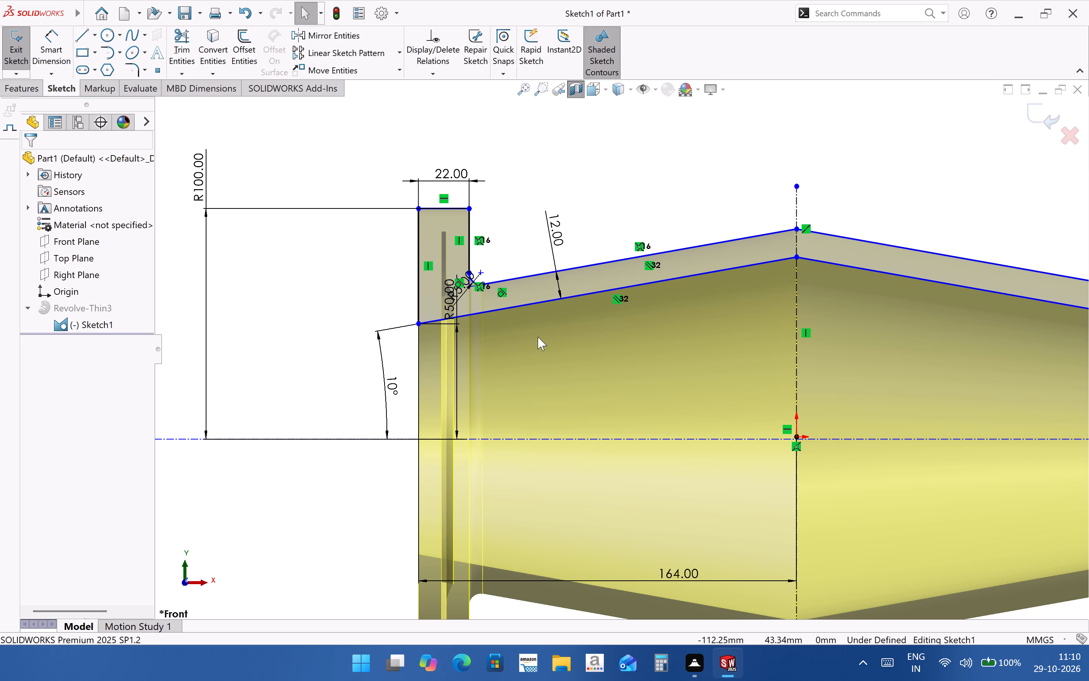
{"action": "scroll", "coordinate": [507, 339], "scroll_direction": "down", "scroll_amount": 3}
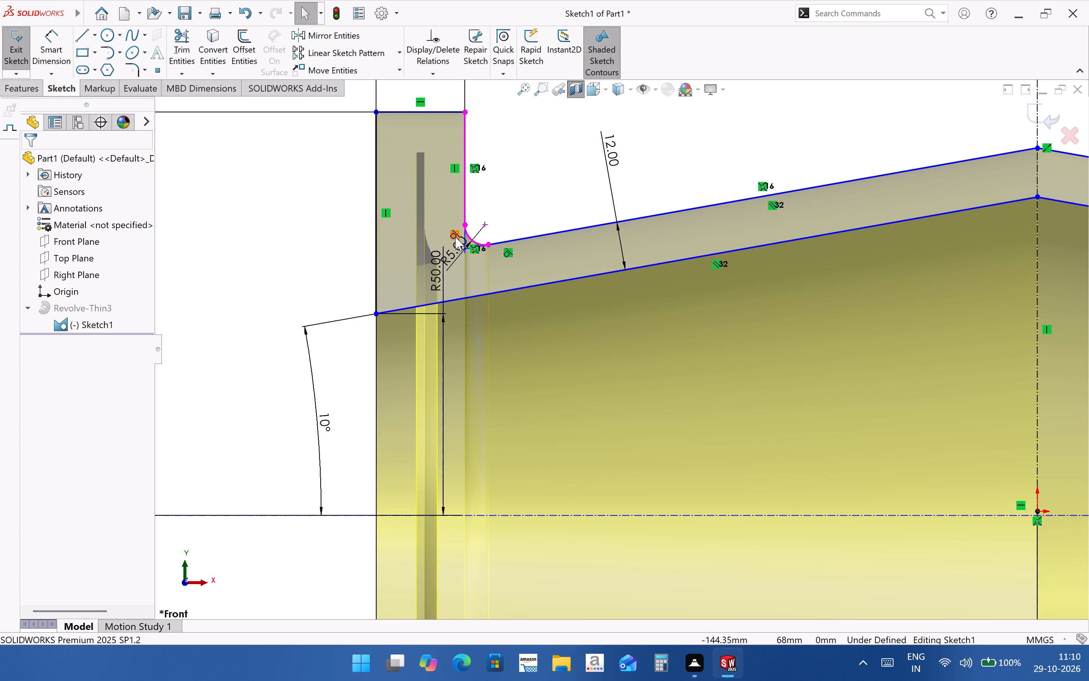
{"action": "scroll", "coordinate": [455, 237], "scroll_direction": "down", "scroll_amount": 1}
{"action": "scroll", "coordinate": [406, 342], "scroll_direction": "up", "scroll_amount": 3}
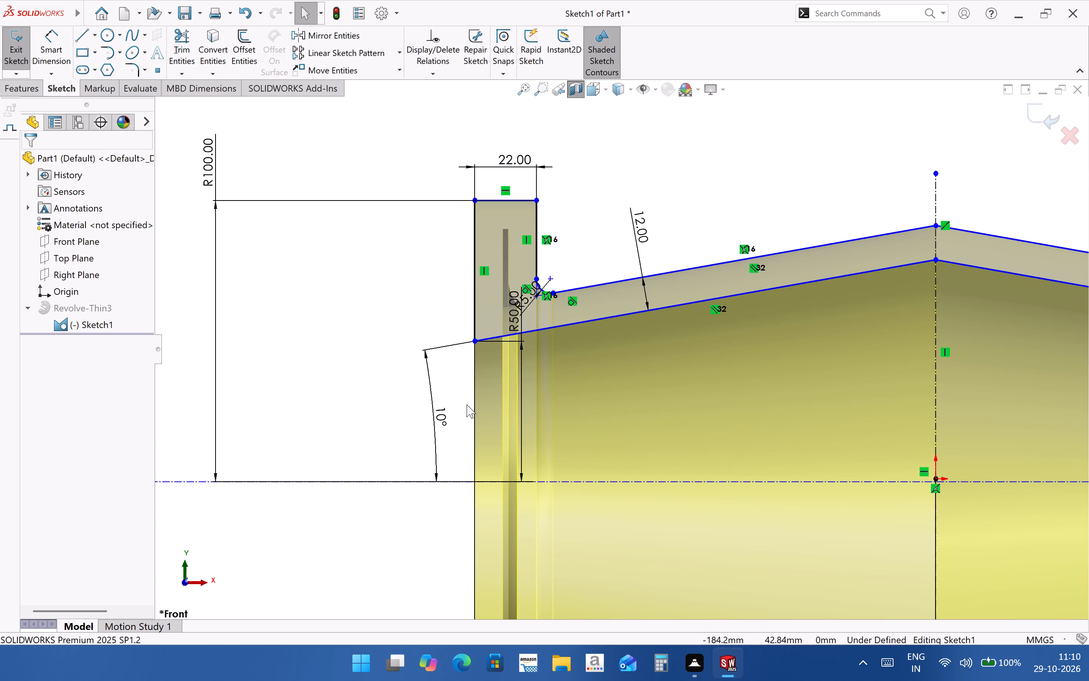
{"action": "scroll", "coordinate": [514, 367], "scroll_direction": "up", "scroll_amount": 4}
{"action": "scroll", "coordinate": [973, 373], "scroll_direction": "down", "scroll_amount": 3}
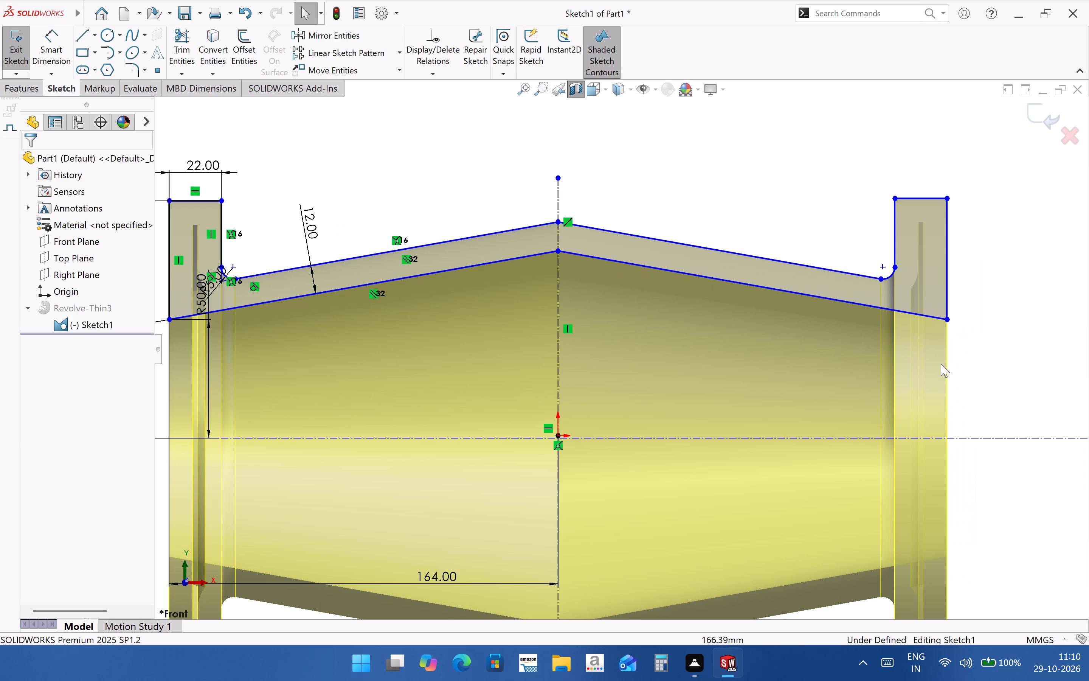
{"action": "scroll", "coordinate": [799, 372], "scroll_direction": "up", "scroll_amount": 1}
{"action": "middle_click_drag", "start_coordinate": [805, 402], "coordinate": [838, 358]}
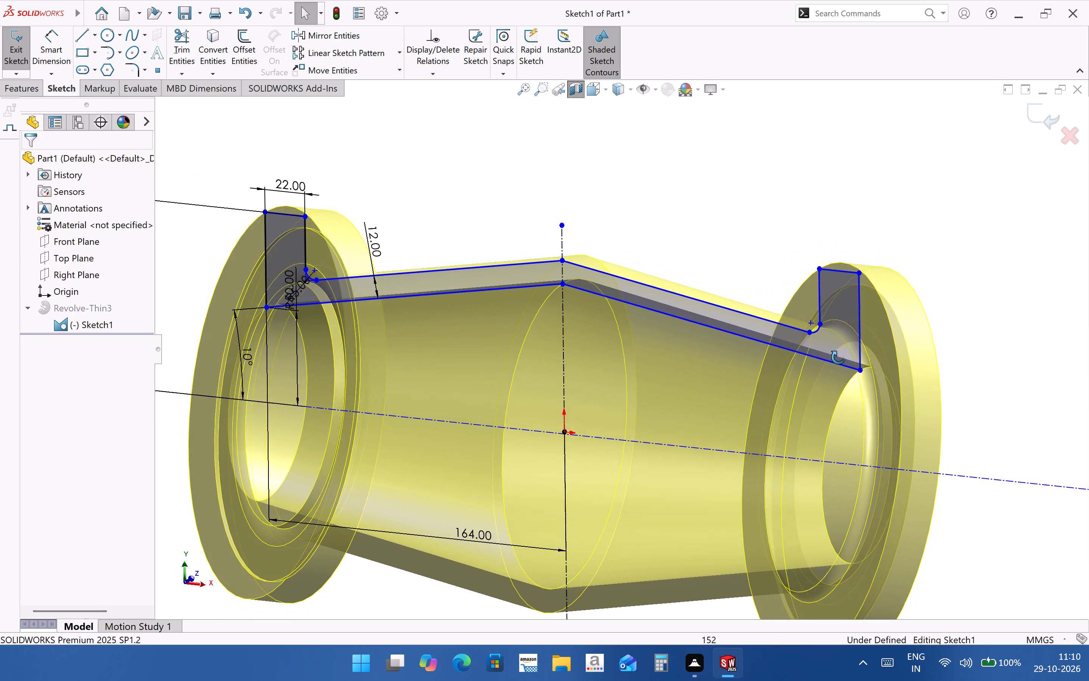
{"action": "middle_click_drag", "start_coordinate": [838, 358], "coordinate": [832, 365]}
{"action": "scroll", "coordinate": [824, 440], "scroll_direction": "up", "scroll_amount": 1}
{"action": "middle_click_drag", "start_coordinate": [759, 447], "coordinate": [741, 479]}
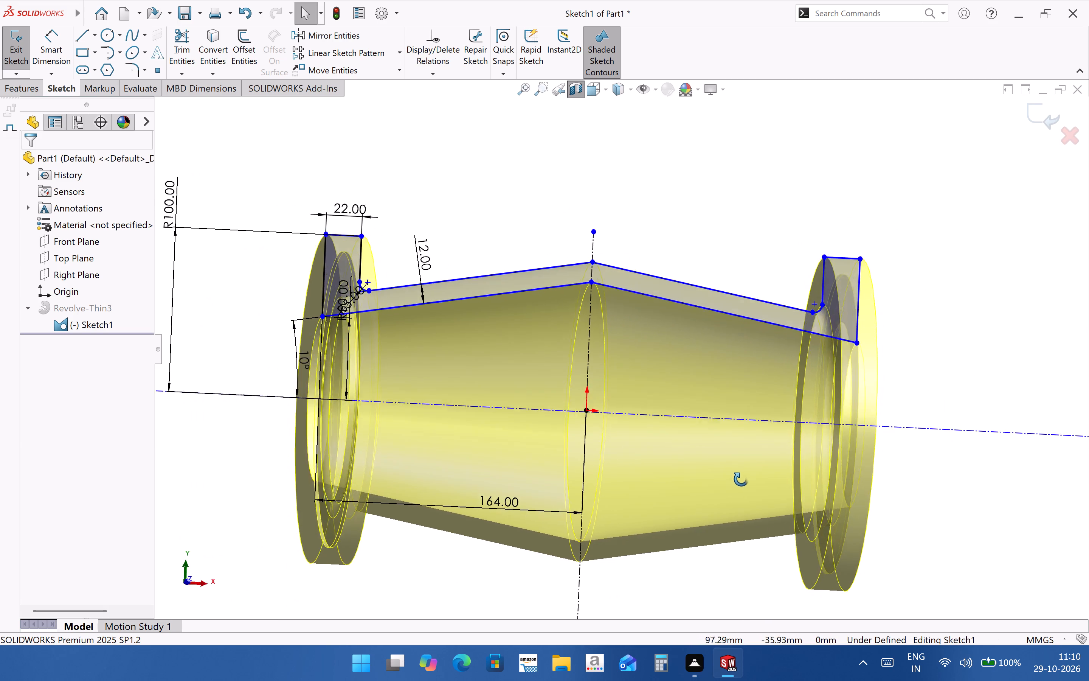
{"action": "middle_click_drag", "start_coordinate": [741, 479], "coordinate": [730, 526]}
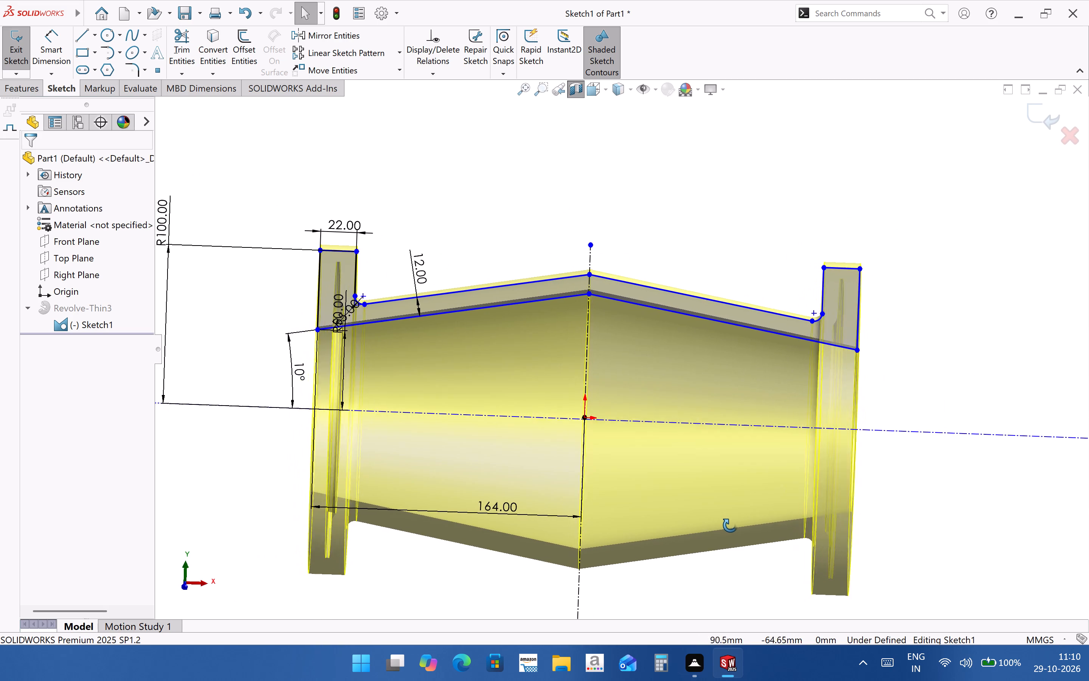
{"action": "middle_click_drag", "start_coordinate": [730, 526], "coordinate": [755, 469]}
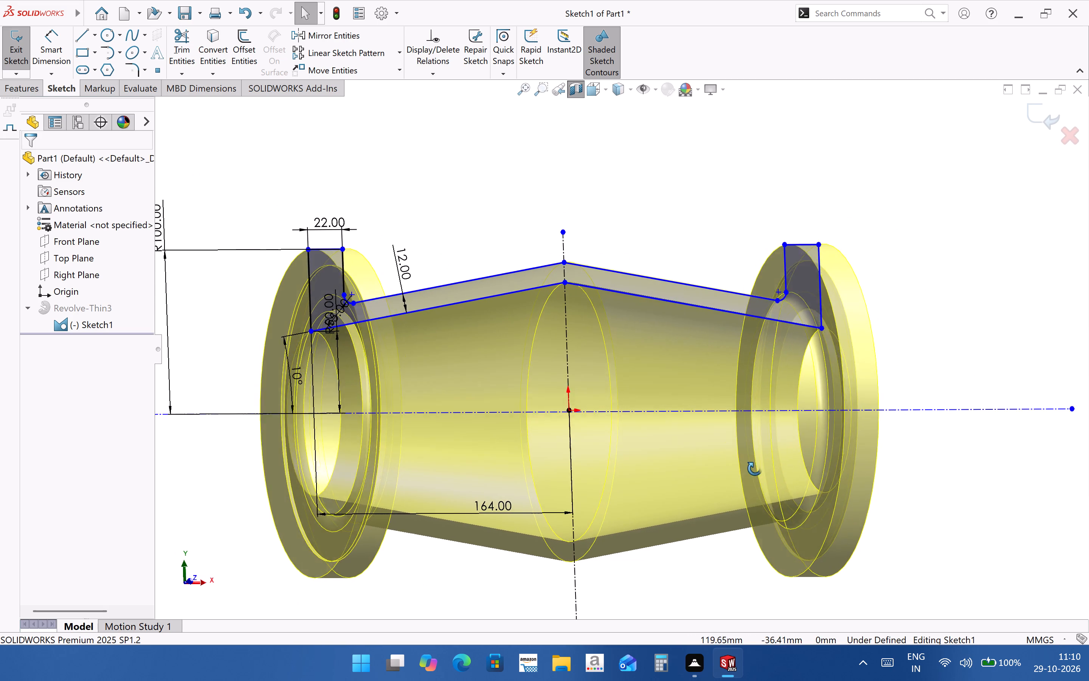
{"action": "middle_click_drag", "start_coordinate": [755, 469], "coordinate": [742, 485]}
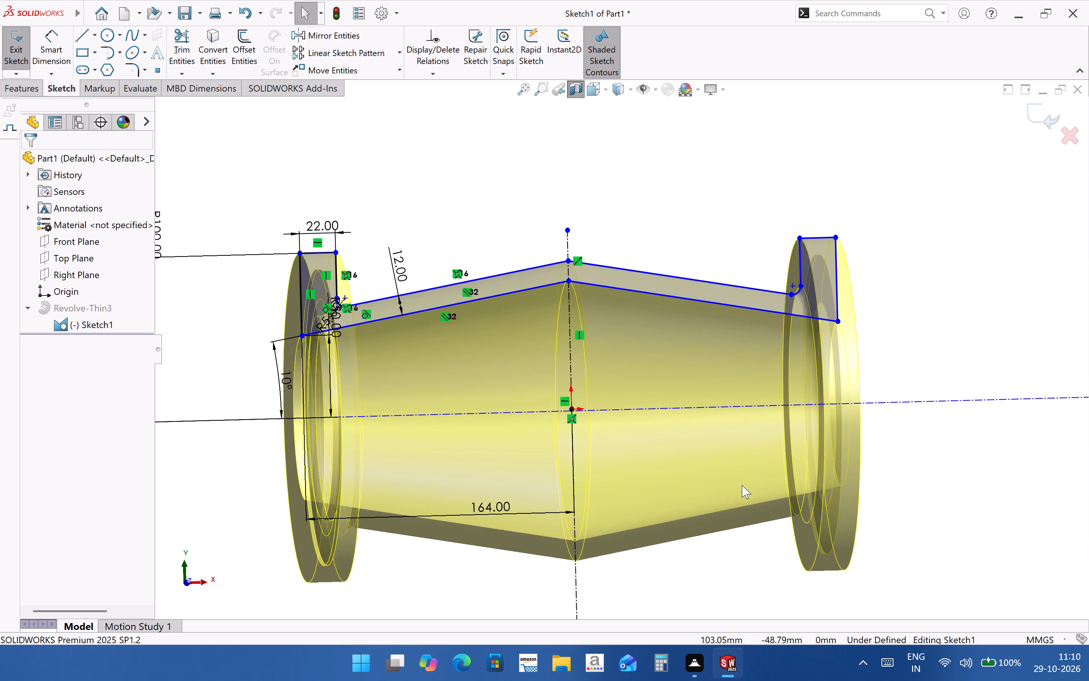
{"action": "scroll", "coordinate": [700, 447], "scroll_direction": "up", "scroll_amount": 2}
{"action": "left_click", "coordinate": [1038, 107]}
Examine the sectioned flange cavities, reopen the revolve's sketch to compare them with the flange and R5 fillet geometry, and exit the sketch.
{"action": "scroll", "coordinate": [753, 334], "scroll_direction": "down", "scroll_amount": 2}
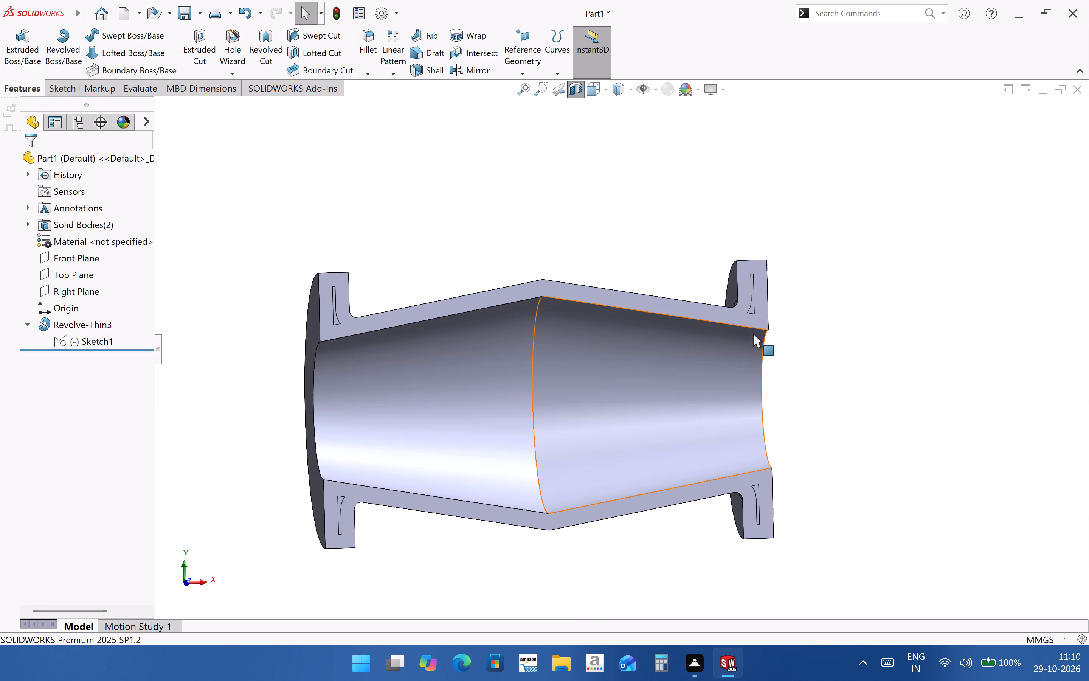
{"action": "middle_click_drag", "start_coordinate": [725, 312], "coordinate": [728, 321]}
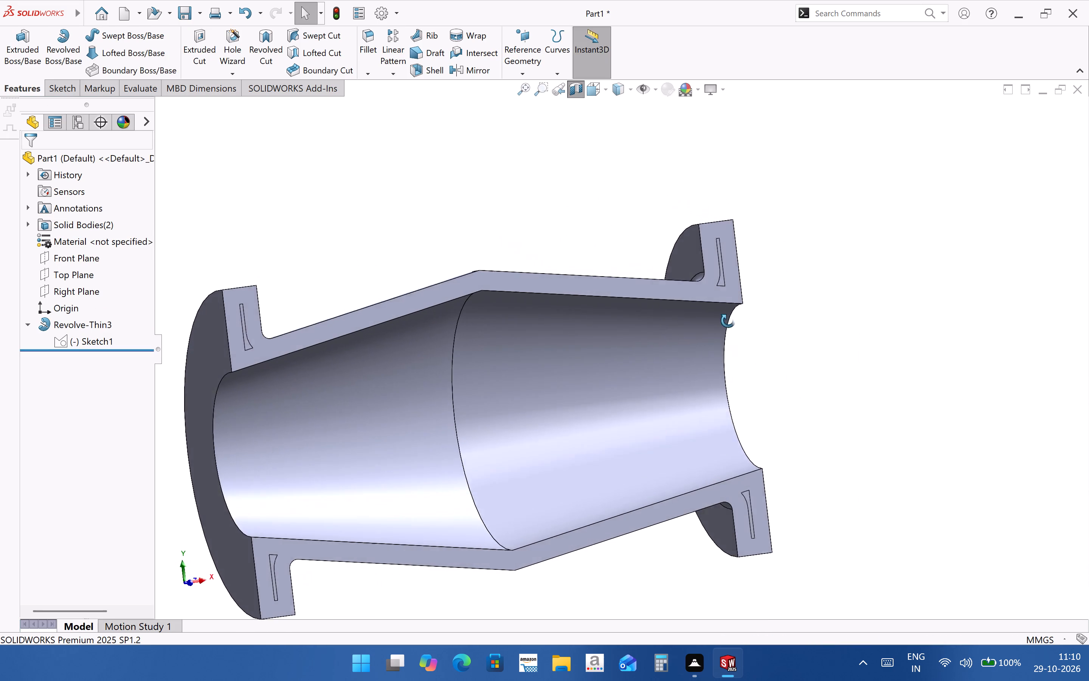
{"action": "middle_click_drag", "start_coordinate": [728, 321], "coordinate": [701, 350]}
{"action": "scroll", "coordinate": [701, 350], "scroll_direction": "up", "scroll_amount": 2}
{"action": "left_click", "coordinate": [95, 347]}
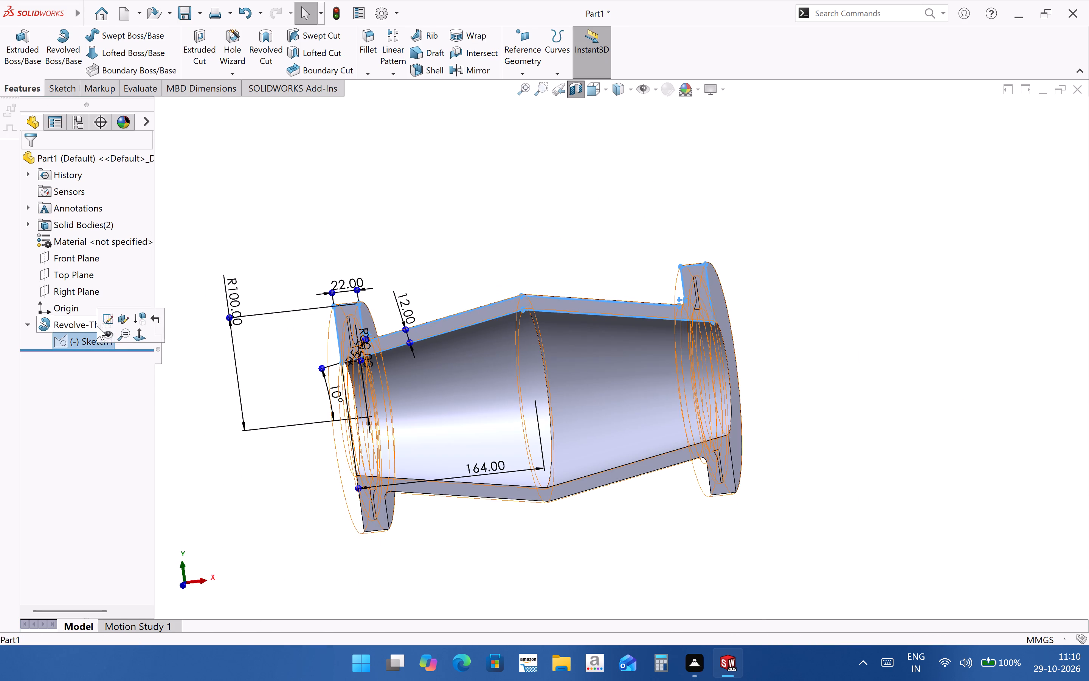
{"action": "left_click", "coordinate": [106, 320]}
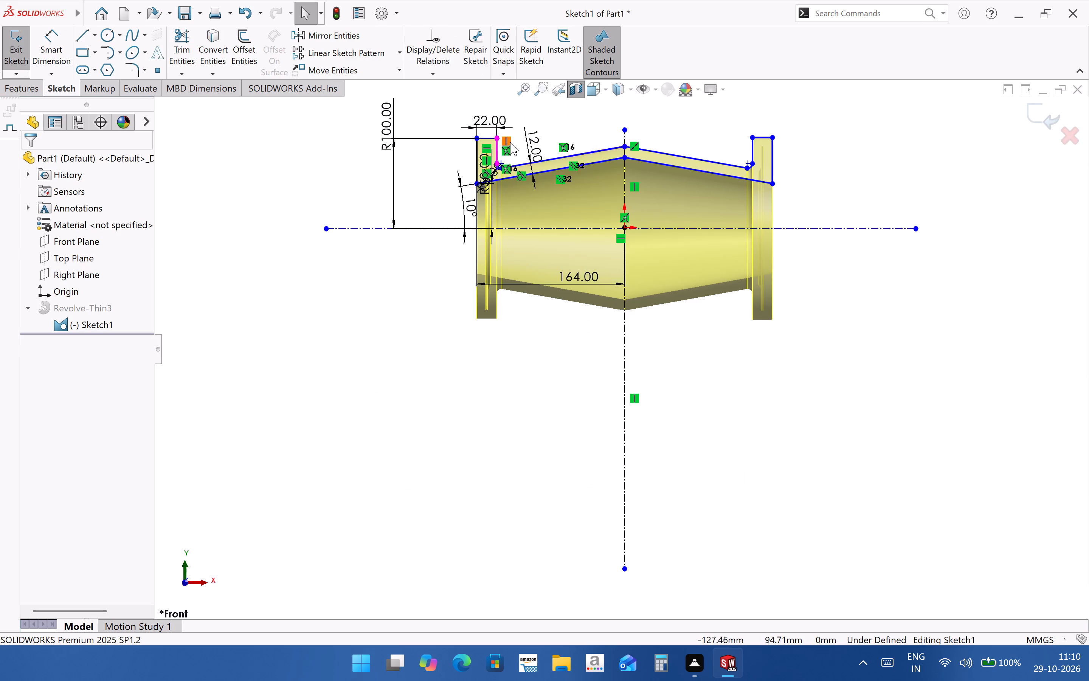
{"action": "scroll", "coordinate": [510, 142], "scroll_direction": "down", "scroll_amount": 5}
{"action": "scroll", "coordinate": [507, 247], "scroll_direction": "down", "scroll_amount": 3}
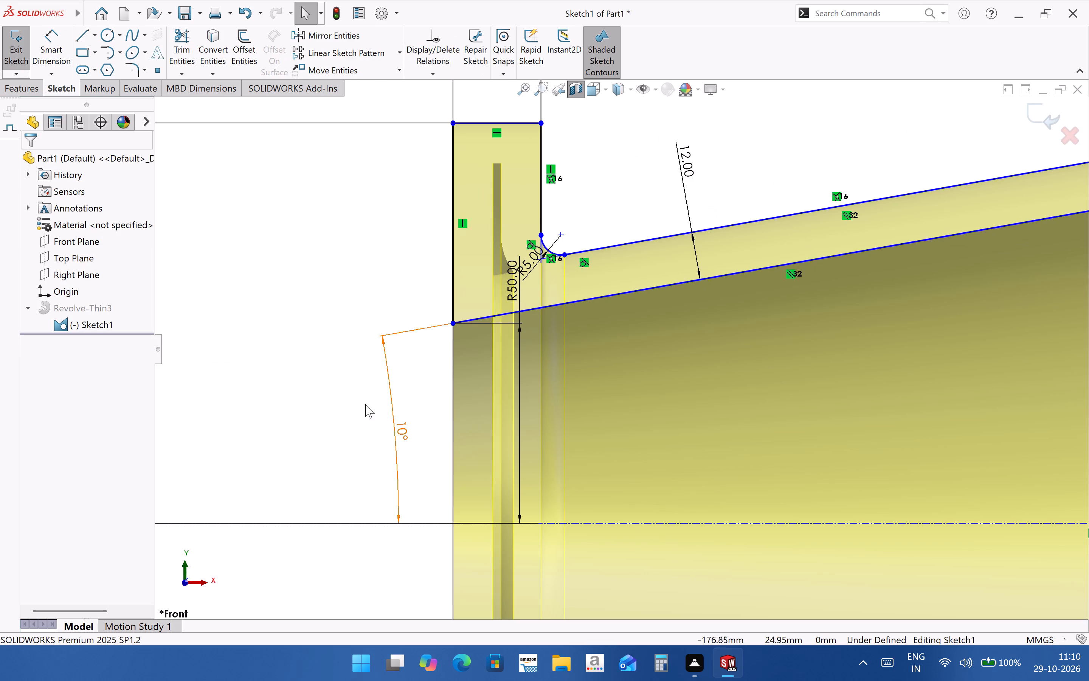
{"action": "scroll", "coordinate": [338, 390], "scroll_direction": "up", "scroll_amount": 3}
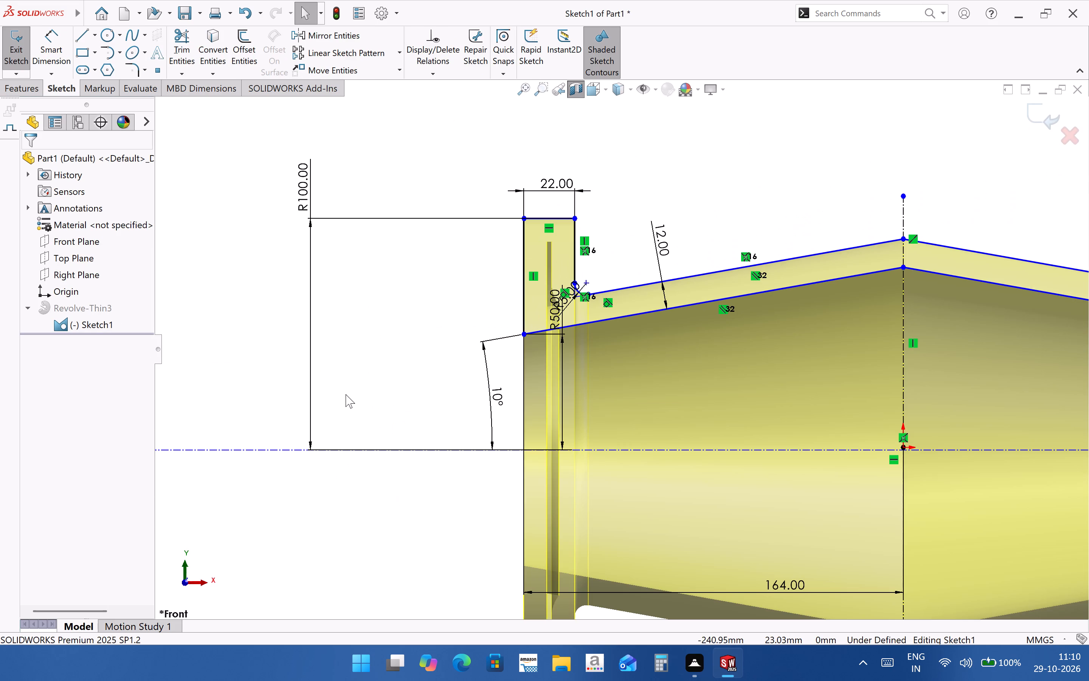
{"action": "scroll", "coordinate": [566, 234], "scroll_direction": "down", "scroll_amount": 3}
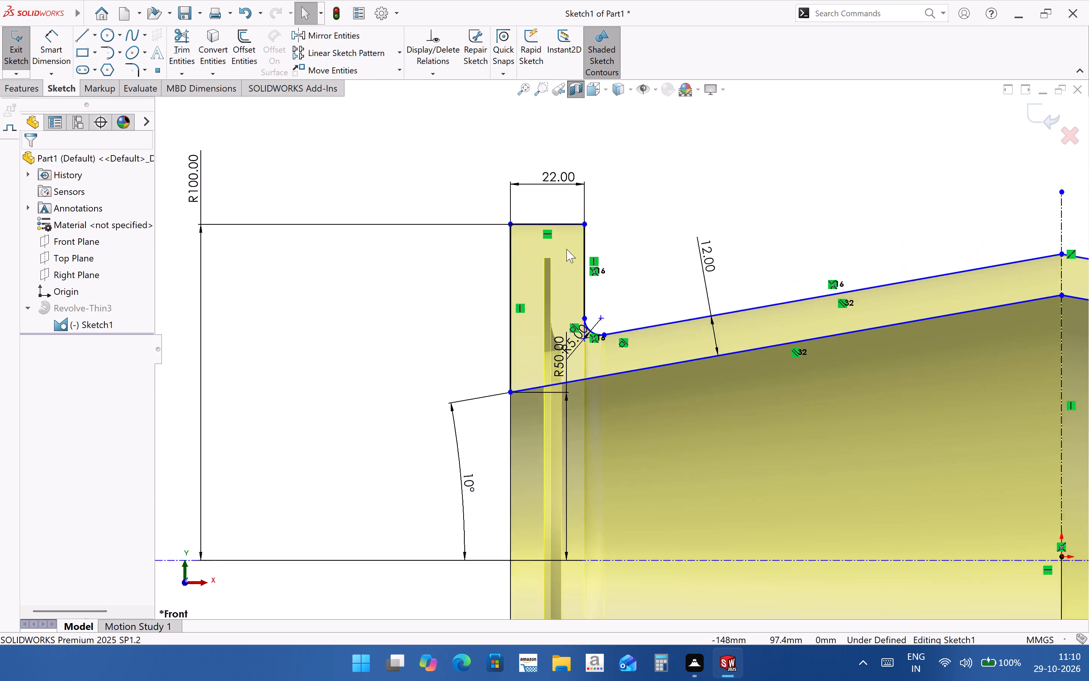
{"action": "scroll", "coordinate": [566, 249], "scroll_direction": "down", "scroll_amount": 1}
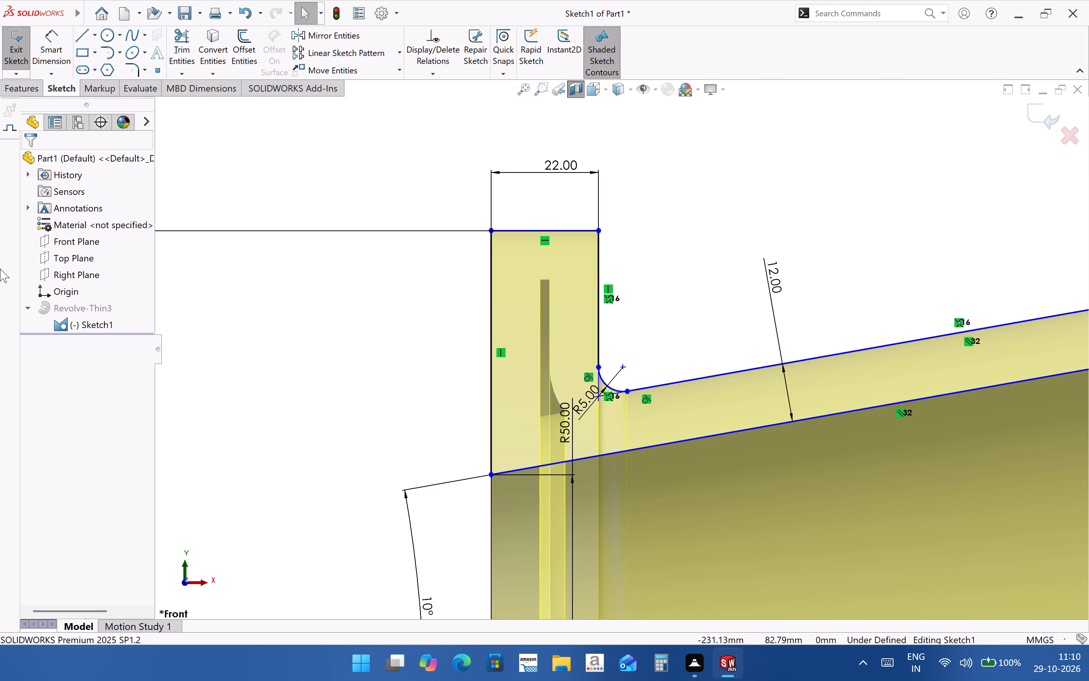
{"action": "left_click", "coordinate": [1051, 124]}
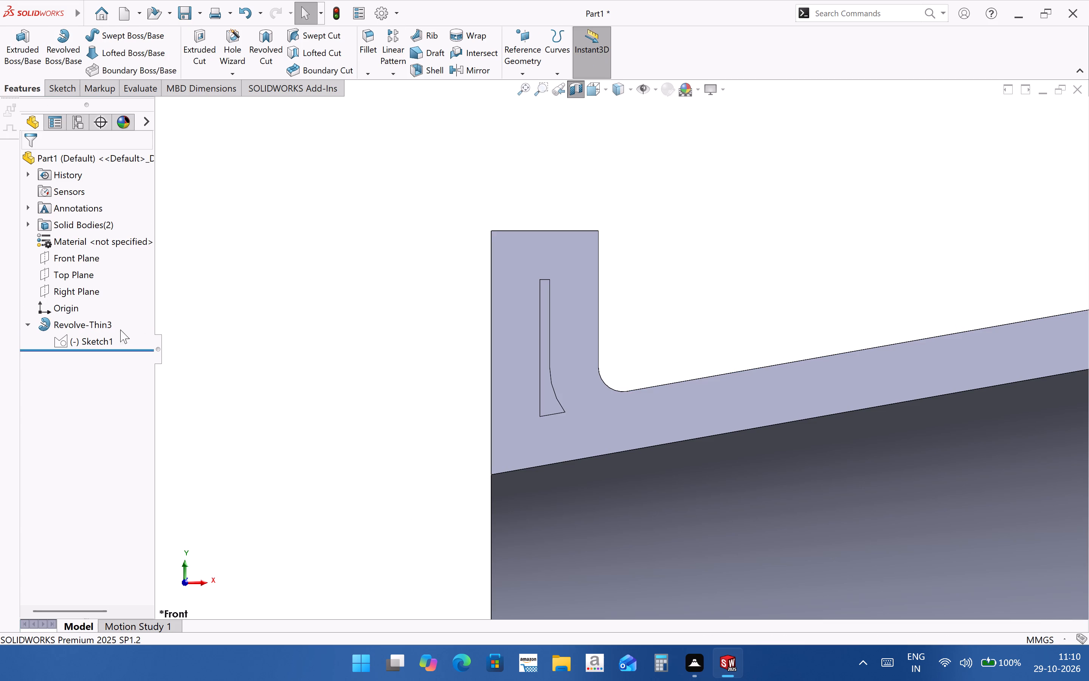
Edit the thin revolve feature and set its one-direction wall thickness to 11 mm.
{"action": "left_click", "coordinate": [88, 329]}
{"action": "left_click", "coordinate": [102, 304]}
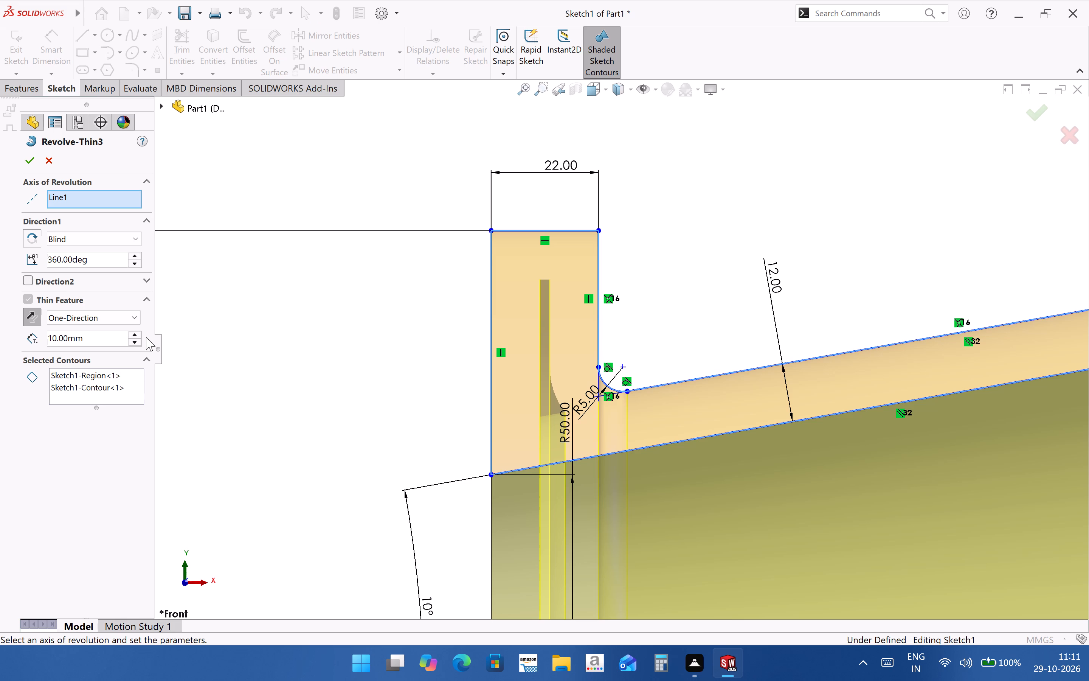
{"action": "left_click", "coordinate": [48, 341]}
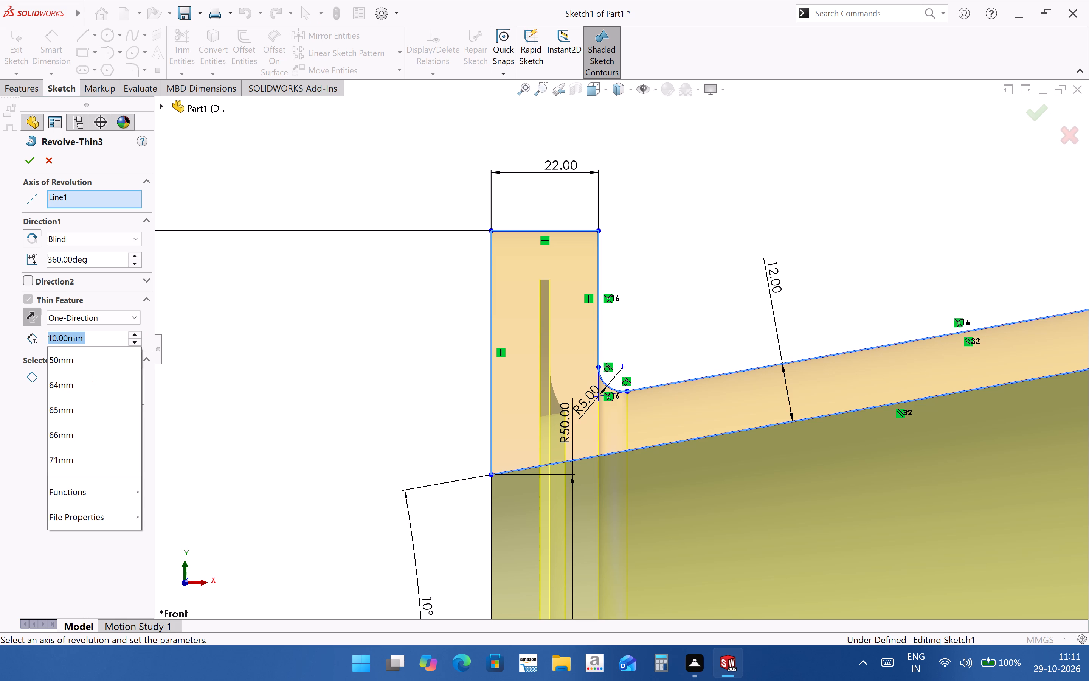
{"action": "left_click", "coordinate": [55, 341]}
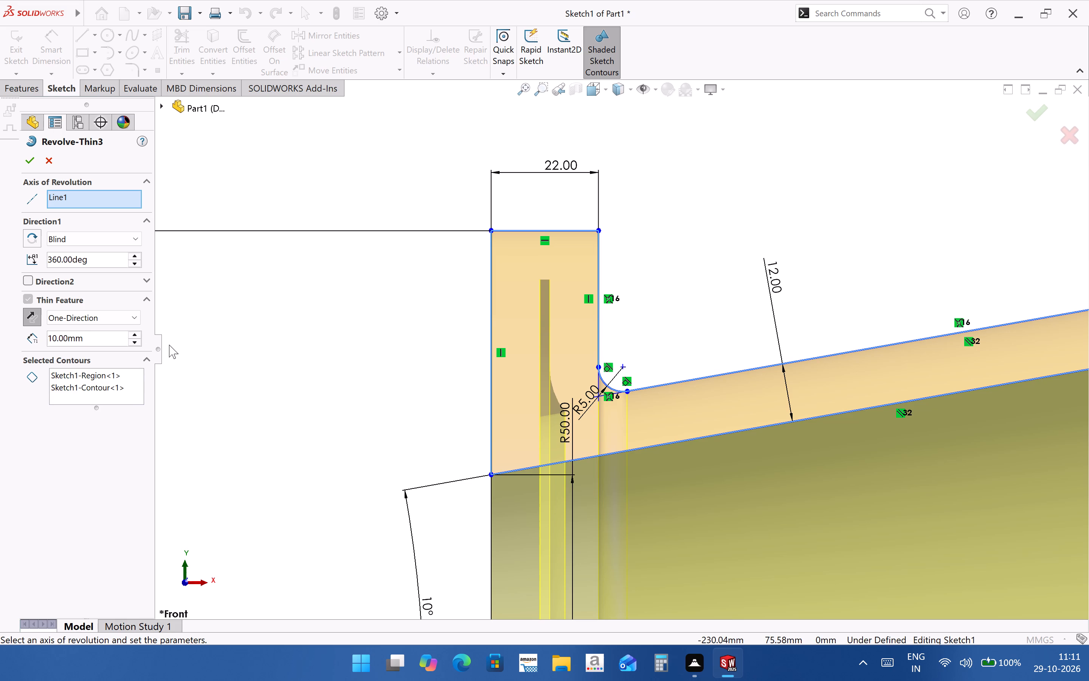
{"action": "key", "text": "BackSpace"}
{"action": "key", "text": "1"}
{"action": "key", "text": "Return"}
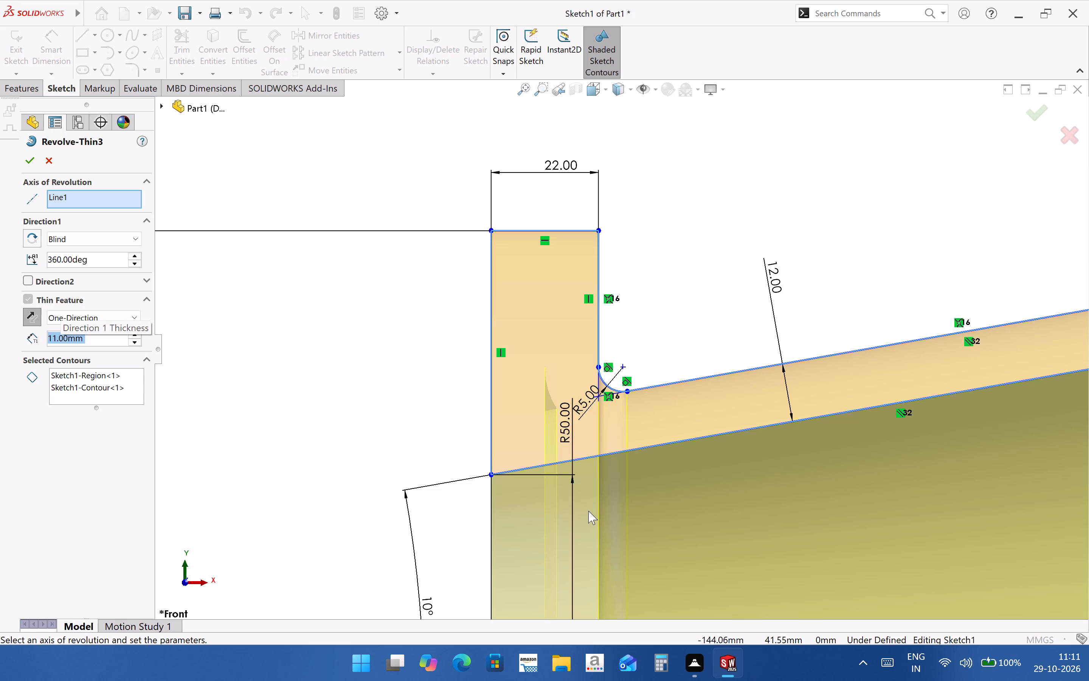
{"action": "scroll", "coordinate": [320, 365], "scroll_direction": "up", "scroll_amount": 1}
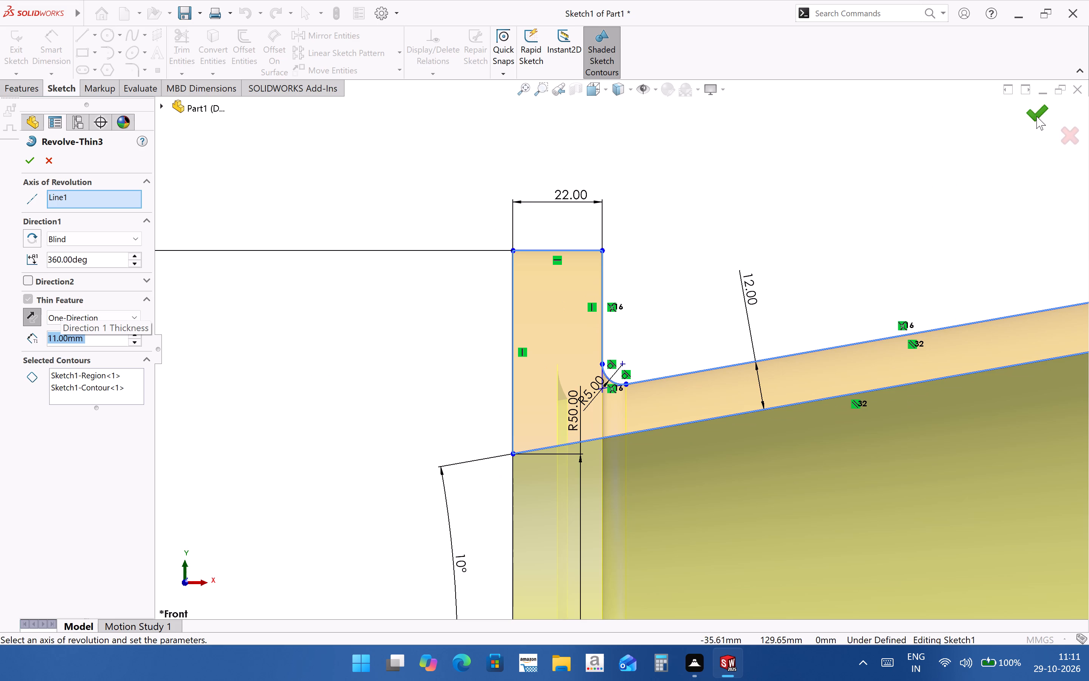
{"action": "left_click", "coordinate": [1036, 116]}
Inspect the sectioned flanges of the rebuilt body for cavities and check the length of the flange's outer rim edge.
{"action": "scroll", "coordinate": [498, 361], "scroll_direction": "up", "scroll_amount": 7}
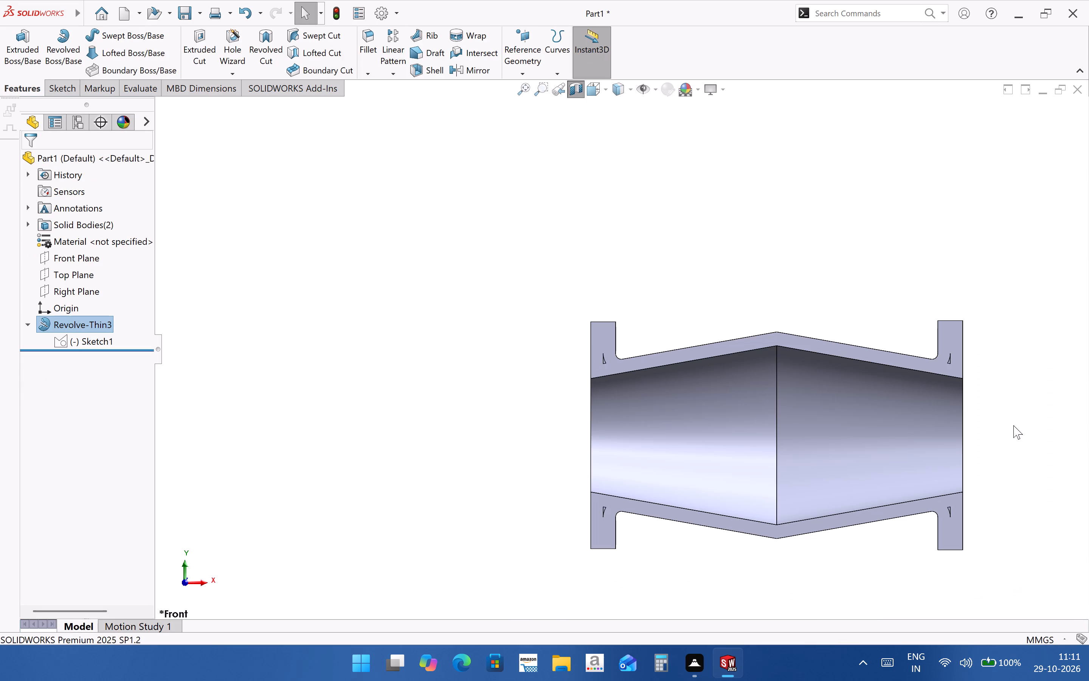
{"action": "scroll", "coordinate": [969, 457], "scroll_direction": "down", "scroll_amount": 1}
{"action": "scroll", "coordinate": [543, 299], "scroll_direction": "down", "scroll_amount": 3}
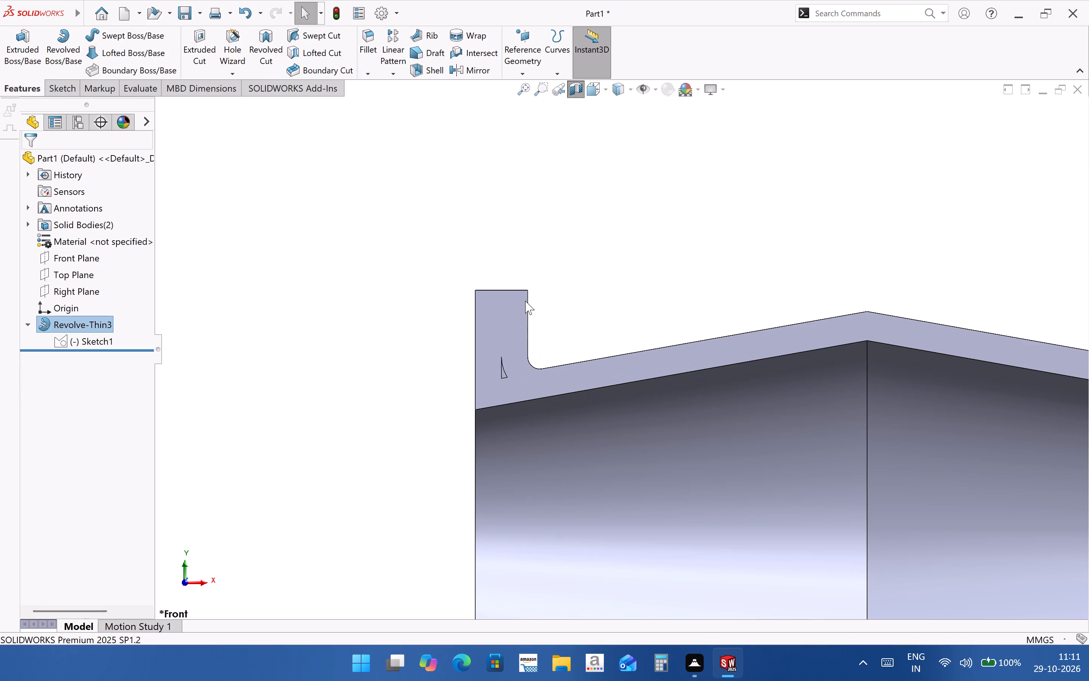
{"action": "scroll", "coordinate": [517, 324], "scroll_direction": "down", "scroll_amount": 3}
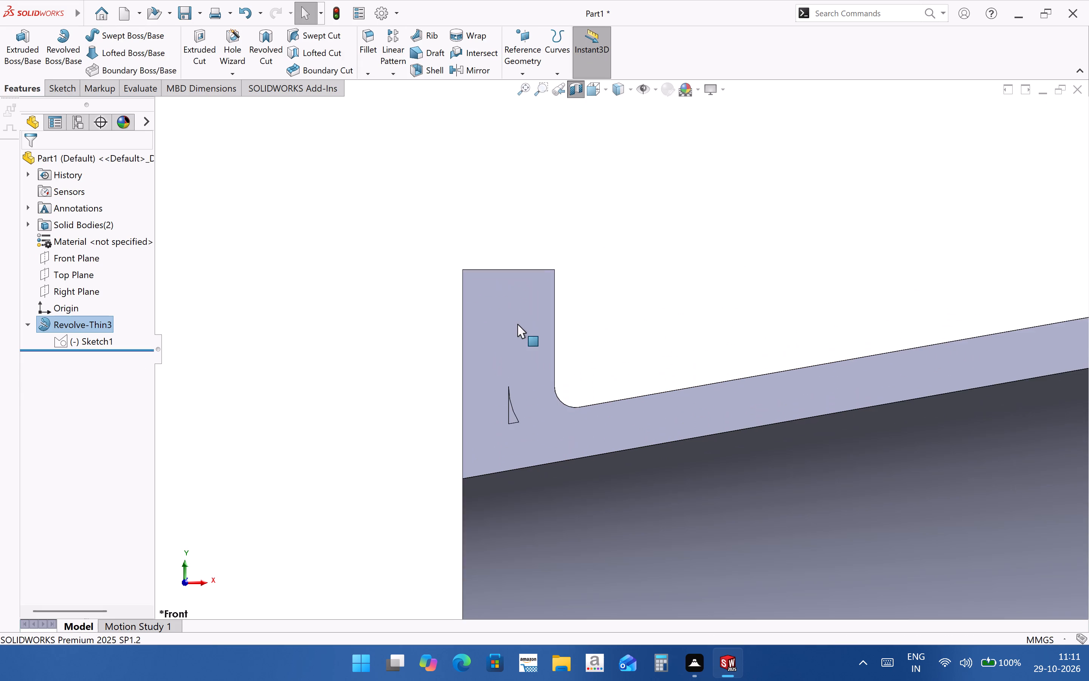
{"action": "middle_click_drag", "start_coordinate": [517, 324], "coordinate": [533, 359]}
{"action": "left_click", "coordinate": [546, 315]}
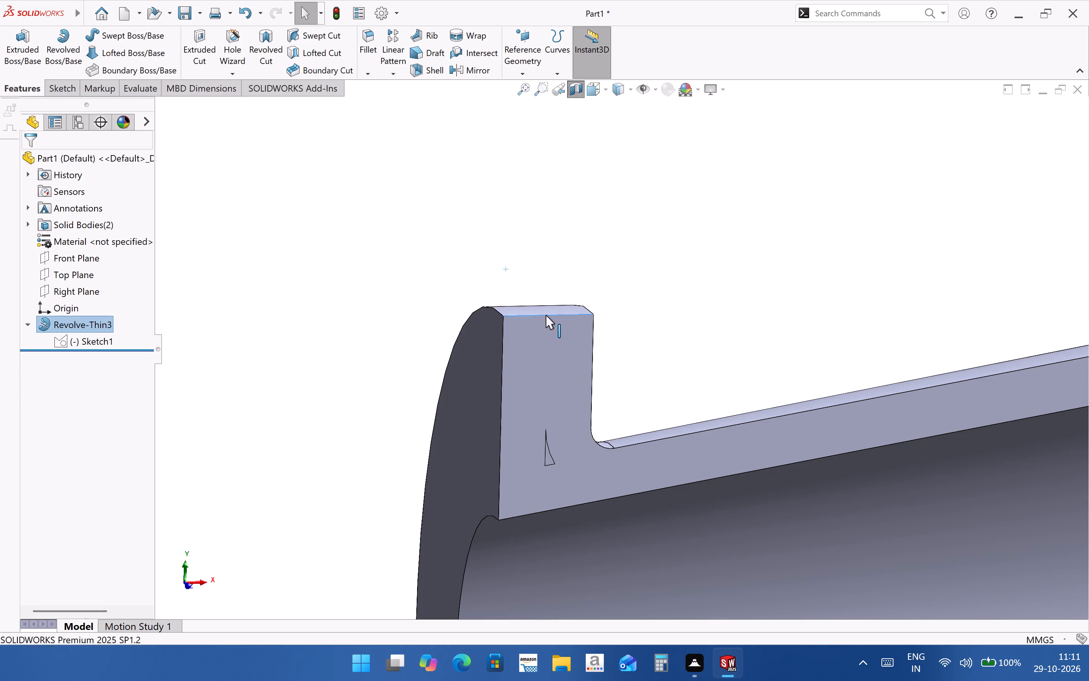
{"action": "scroll", "coordinate": [555, 380], "scroll_direction": "up", "scroll_amount": 4}
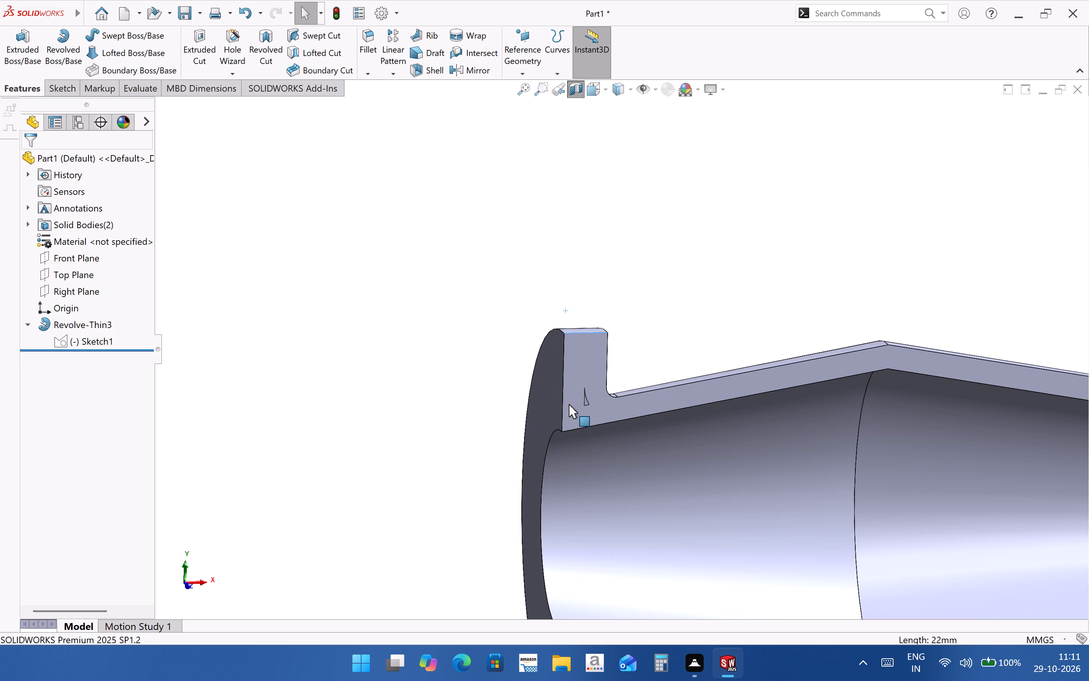
{"action": "scroll", "coordinate": [598, 390], "scroll_direction": "up", "scroll_amount": 5}
{"action": "scroll", "coordinate": [762, 501], "scroll_direction": "down", "scroll_amount": 1}
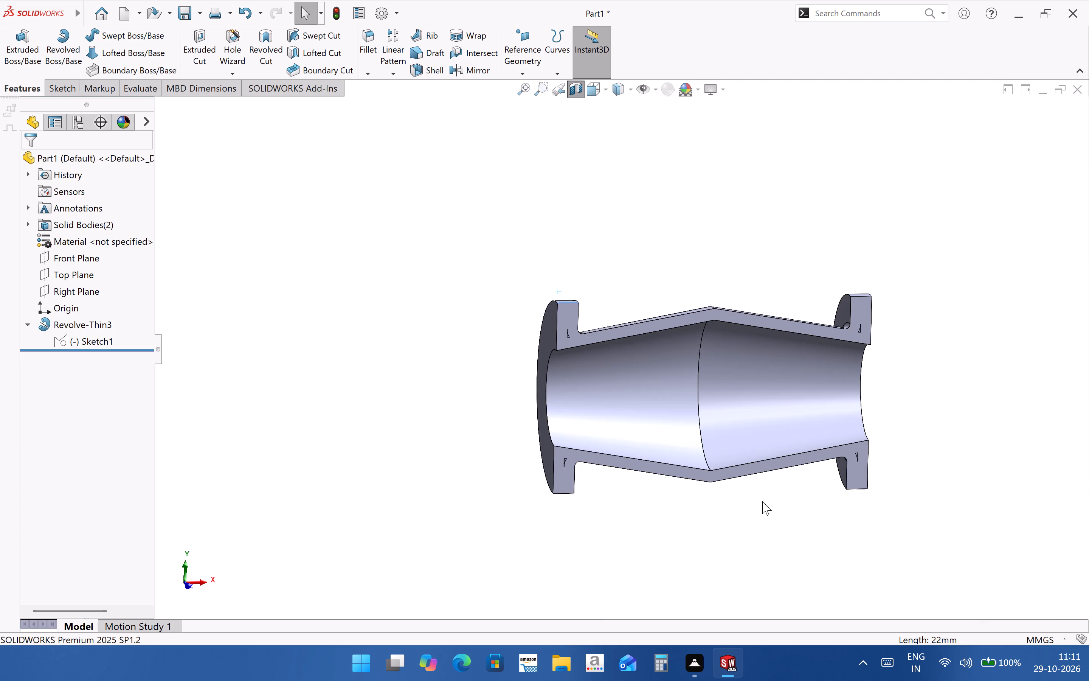
{"action": "middle_click_drag", "start_coordinate": [751, 500], "coordinate": [743, 459]}
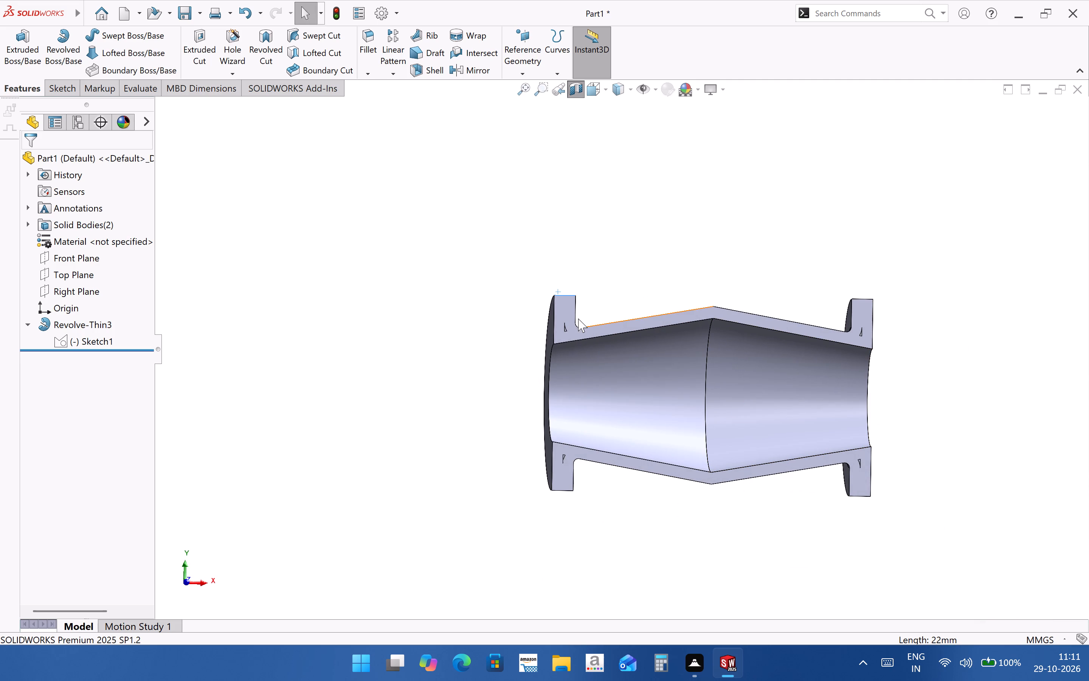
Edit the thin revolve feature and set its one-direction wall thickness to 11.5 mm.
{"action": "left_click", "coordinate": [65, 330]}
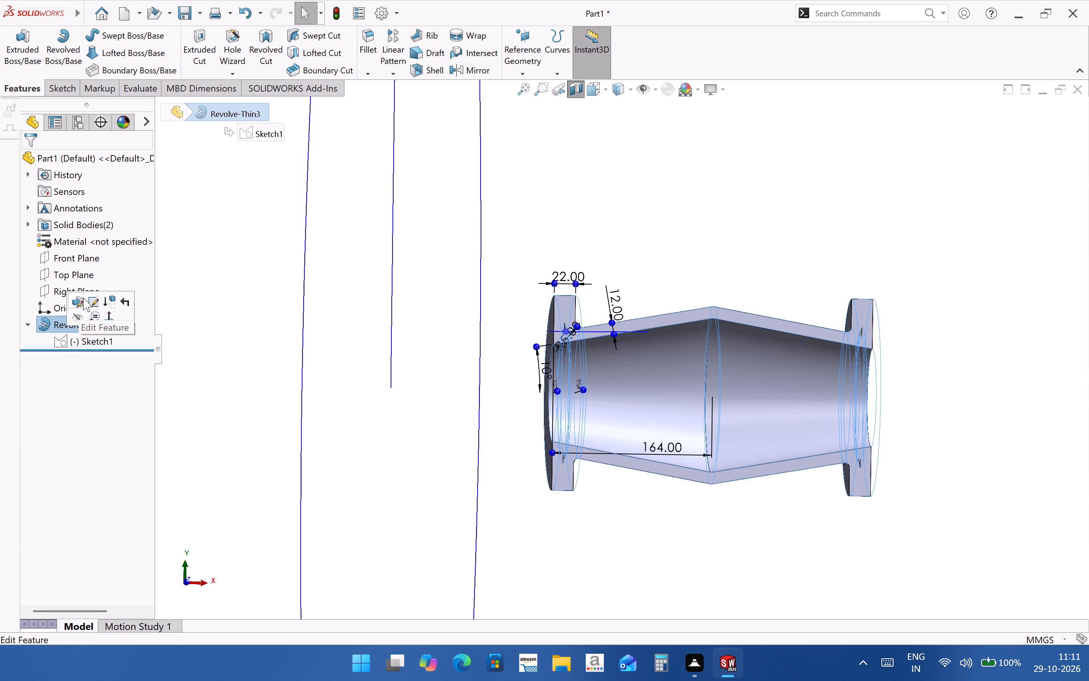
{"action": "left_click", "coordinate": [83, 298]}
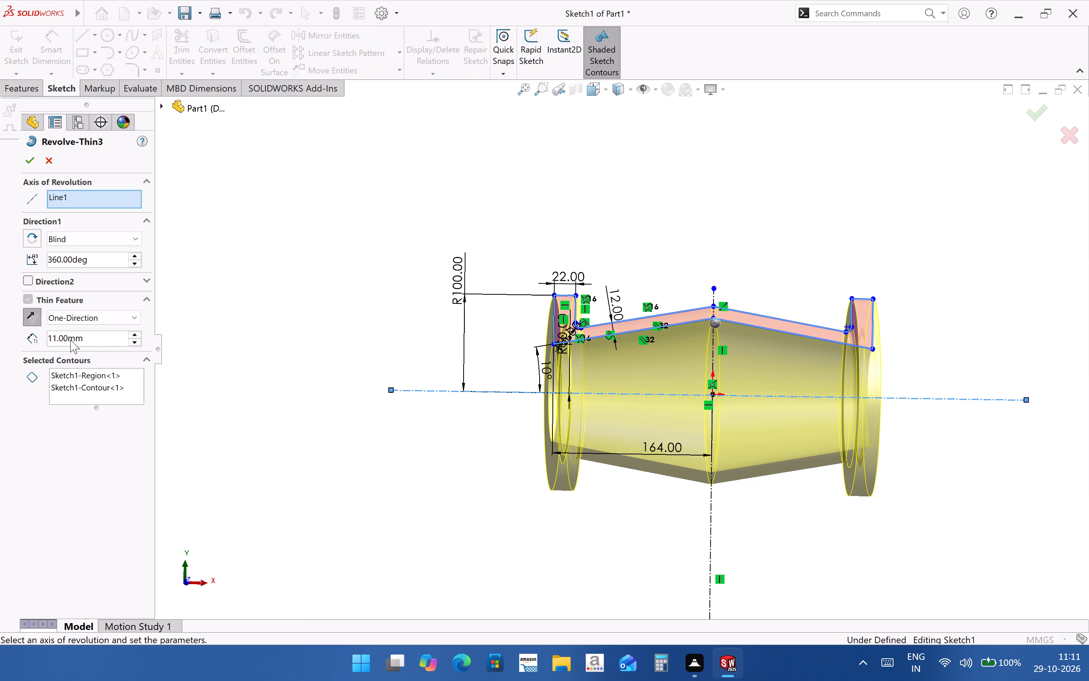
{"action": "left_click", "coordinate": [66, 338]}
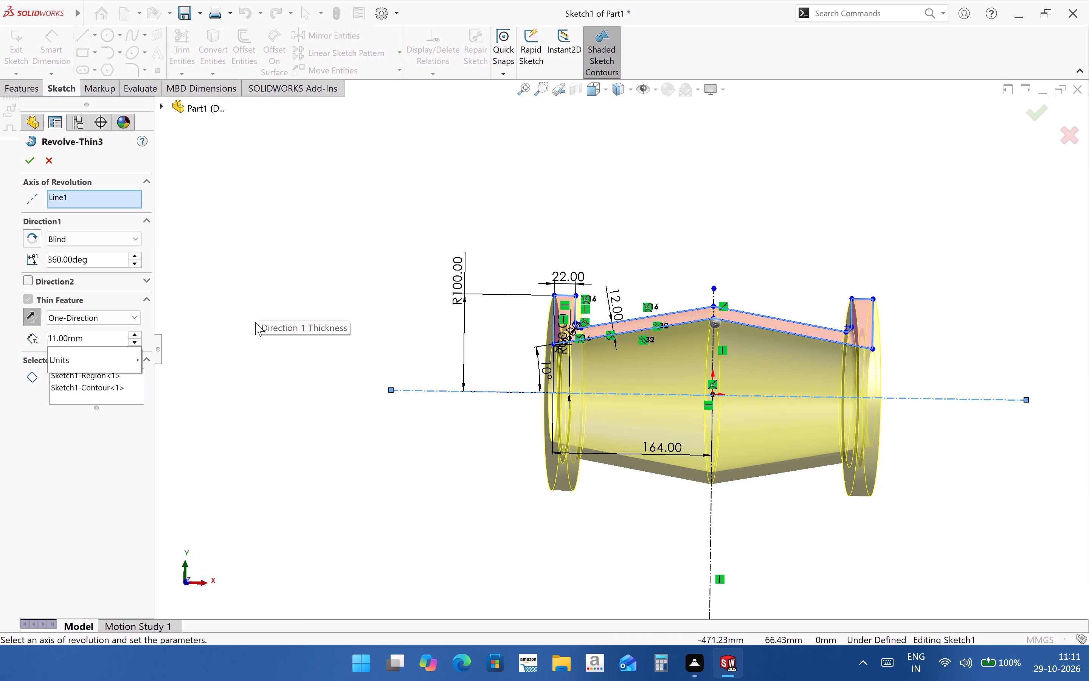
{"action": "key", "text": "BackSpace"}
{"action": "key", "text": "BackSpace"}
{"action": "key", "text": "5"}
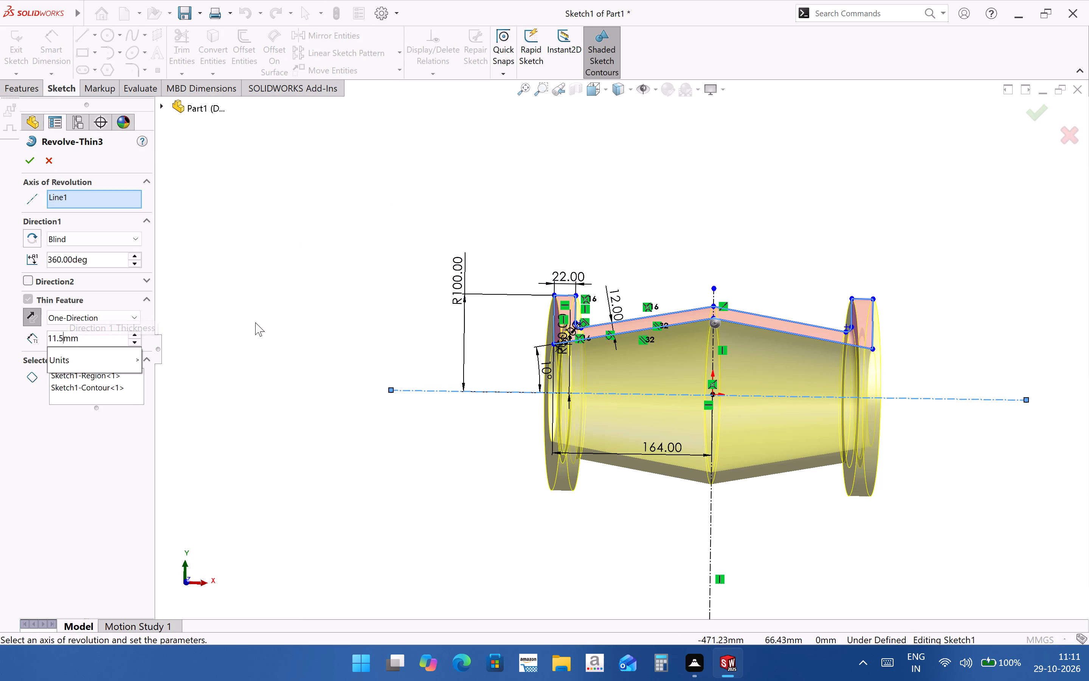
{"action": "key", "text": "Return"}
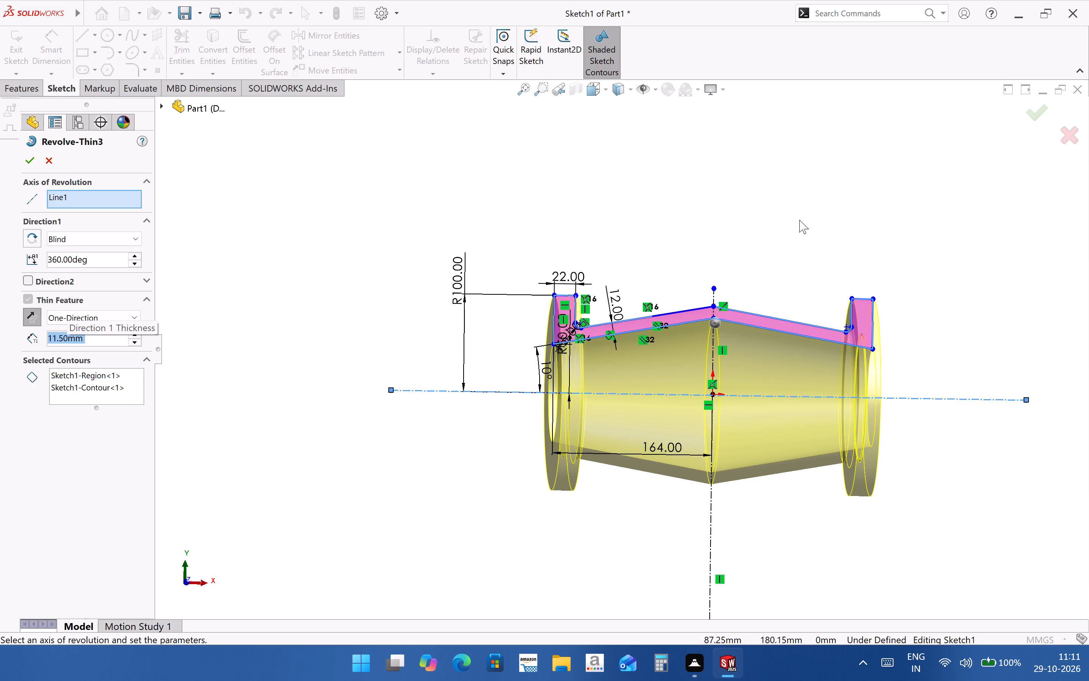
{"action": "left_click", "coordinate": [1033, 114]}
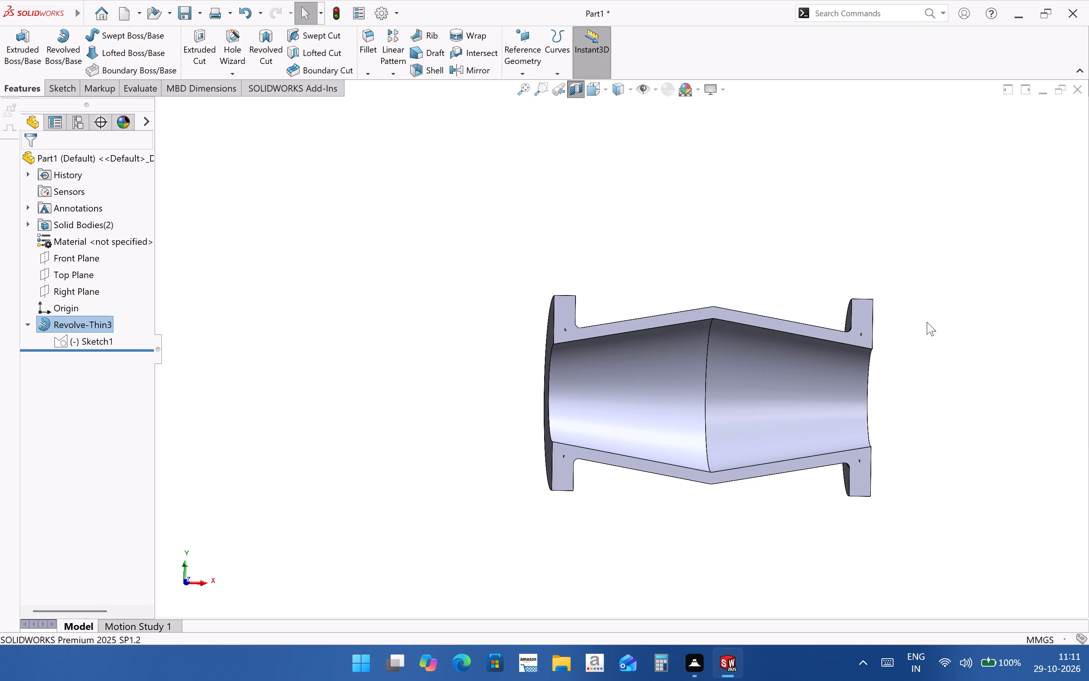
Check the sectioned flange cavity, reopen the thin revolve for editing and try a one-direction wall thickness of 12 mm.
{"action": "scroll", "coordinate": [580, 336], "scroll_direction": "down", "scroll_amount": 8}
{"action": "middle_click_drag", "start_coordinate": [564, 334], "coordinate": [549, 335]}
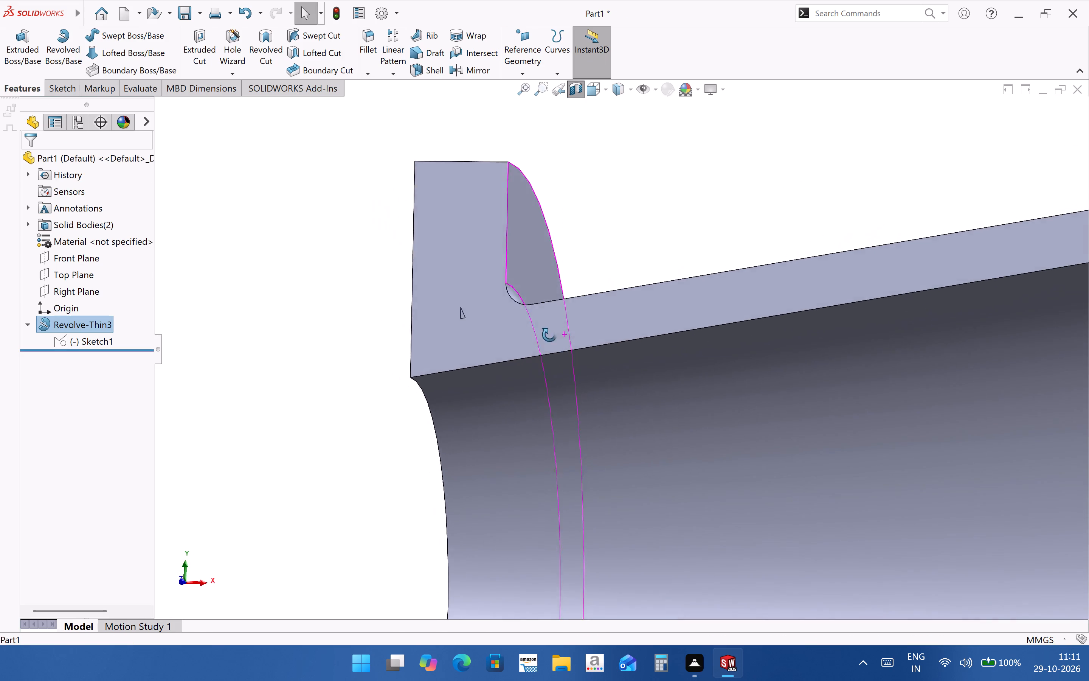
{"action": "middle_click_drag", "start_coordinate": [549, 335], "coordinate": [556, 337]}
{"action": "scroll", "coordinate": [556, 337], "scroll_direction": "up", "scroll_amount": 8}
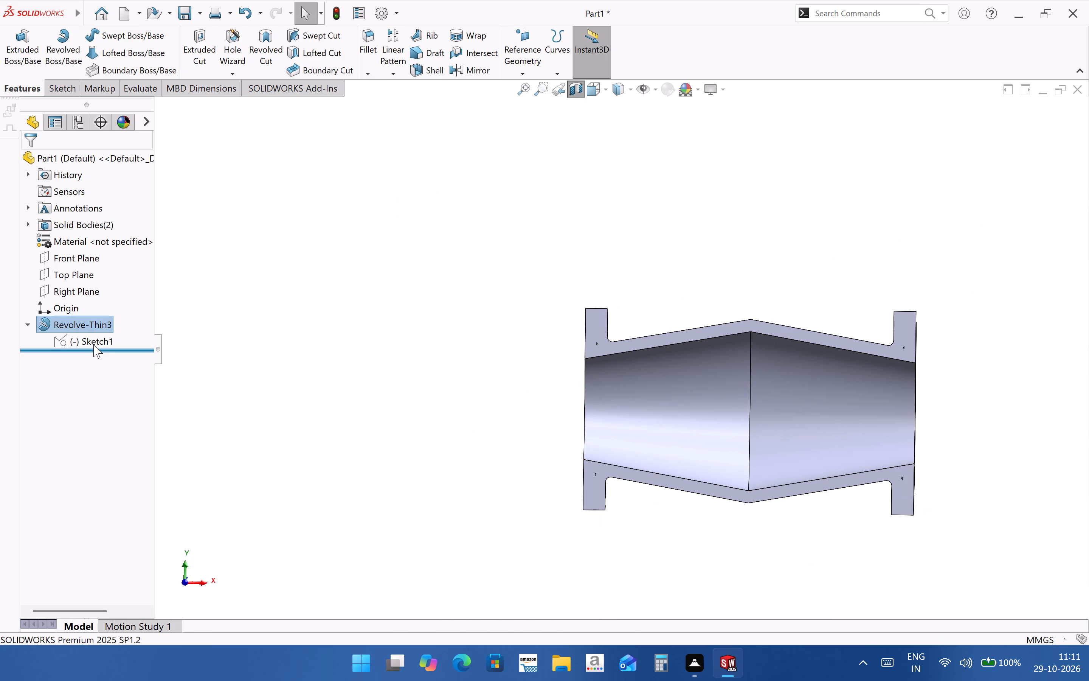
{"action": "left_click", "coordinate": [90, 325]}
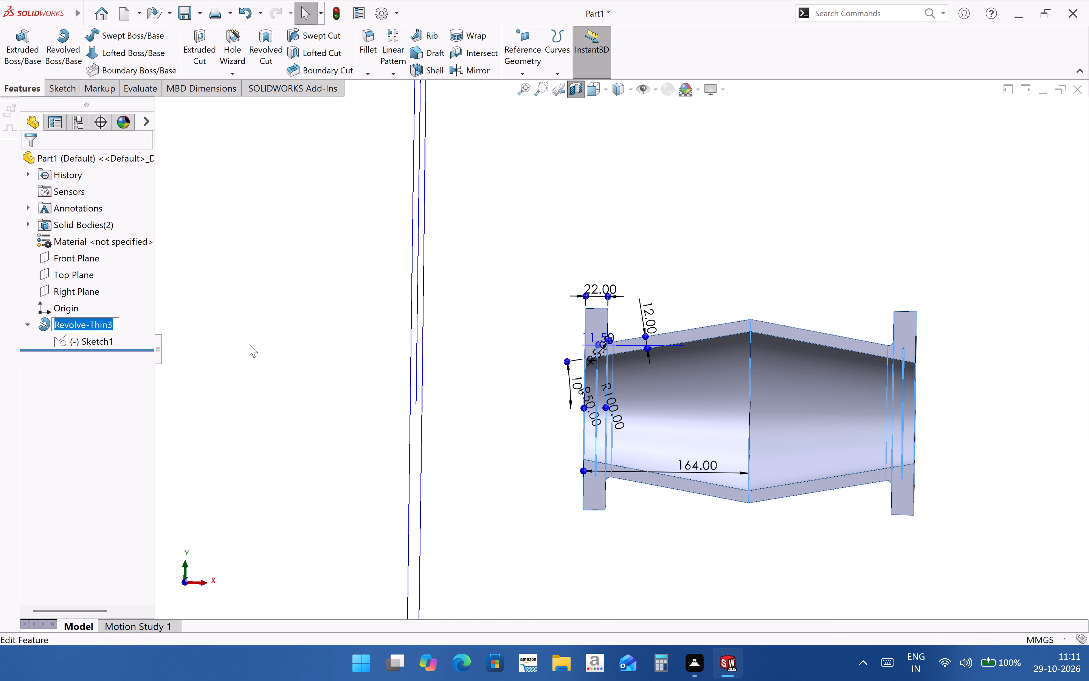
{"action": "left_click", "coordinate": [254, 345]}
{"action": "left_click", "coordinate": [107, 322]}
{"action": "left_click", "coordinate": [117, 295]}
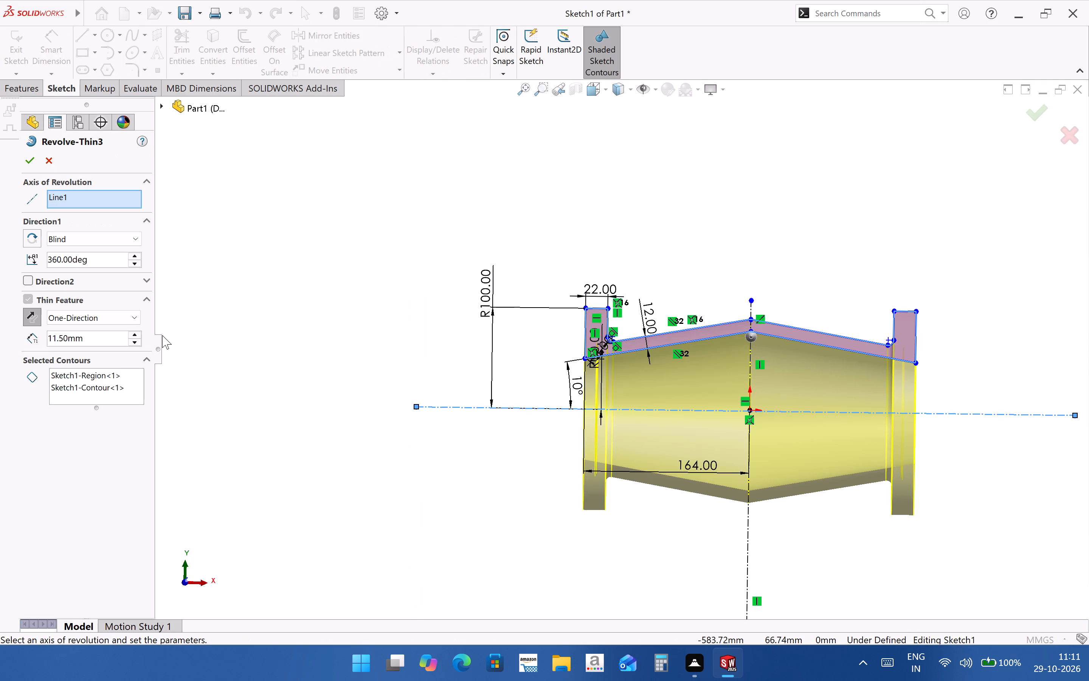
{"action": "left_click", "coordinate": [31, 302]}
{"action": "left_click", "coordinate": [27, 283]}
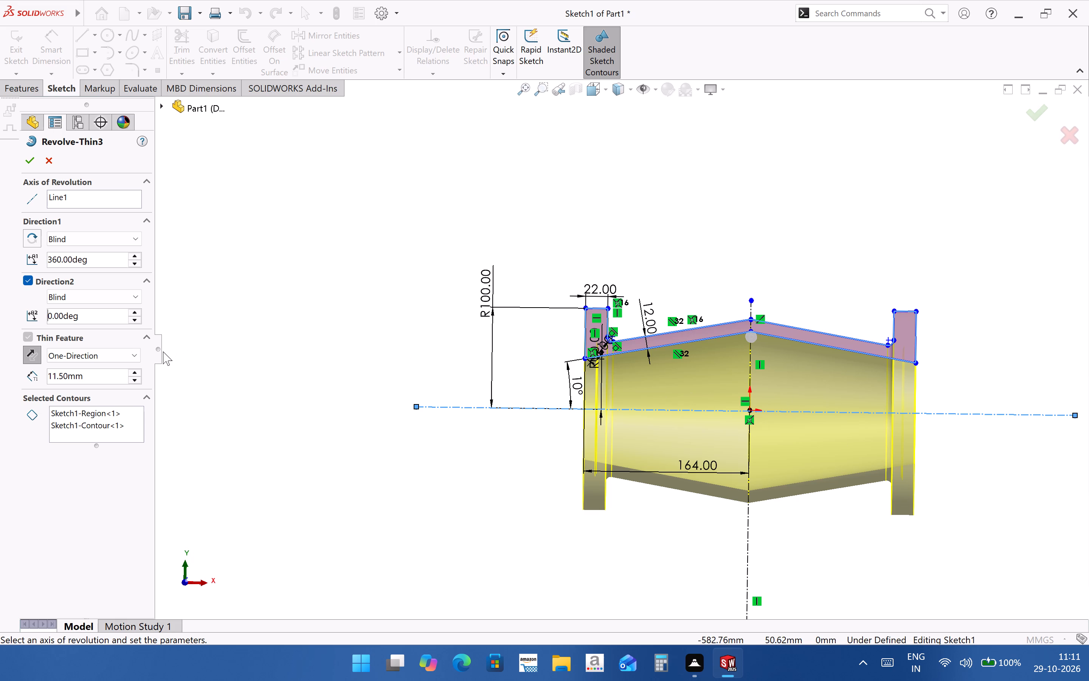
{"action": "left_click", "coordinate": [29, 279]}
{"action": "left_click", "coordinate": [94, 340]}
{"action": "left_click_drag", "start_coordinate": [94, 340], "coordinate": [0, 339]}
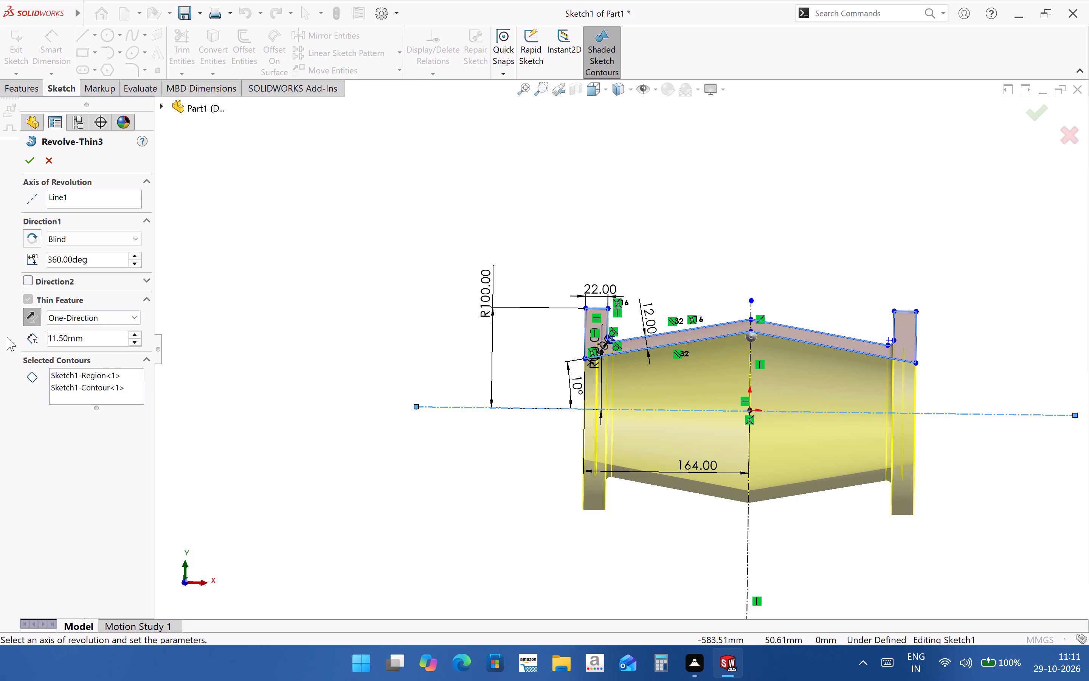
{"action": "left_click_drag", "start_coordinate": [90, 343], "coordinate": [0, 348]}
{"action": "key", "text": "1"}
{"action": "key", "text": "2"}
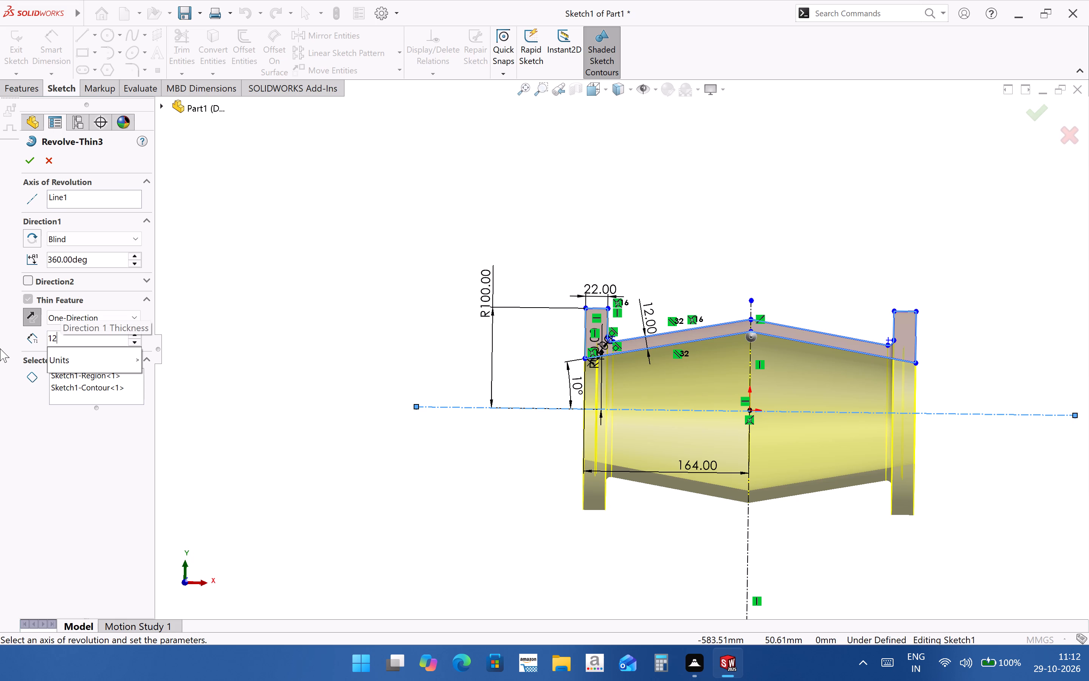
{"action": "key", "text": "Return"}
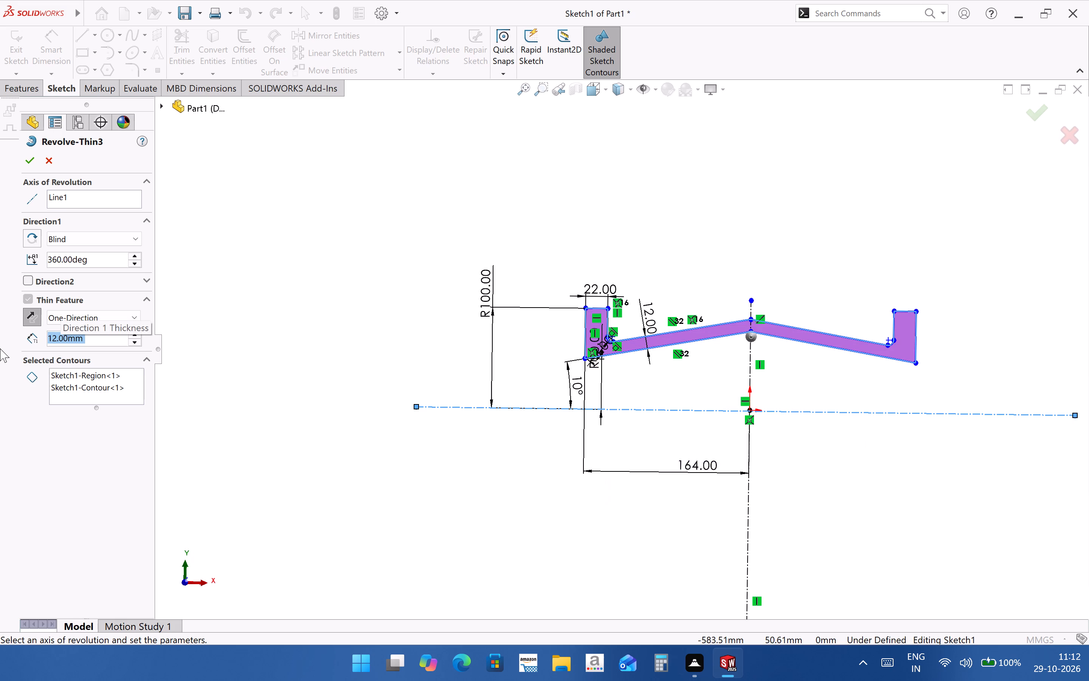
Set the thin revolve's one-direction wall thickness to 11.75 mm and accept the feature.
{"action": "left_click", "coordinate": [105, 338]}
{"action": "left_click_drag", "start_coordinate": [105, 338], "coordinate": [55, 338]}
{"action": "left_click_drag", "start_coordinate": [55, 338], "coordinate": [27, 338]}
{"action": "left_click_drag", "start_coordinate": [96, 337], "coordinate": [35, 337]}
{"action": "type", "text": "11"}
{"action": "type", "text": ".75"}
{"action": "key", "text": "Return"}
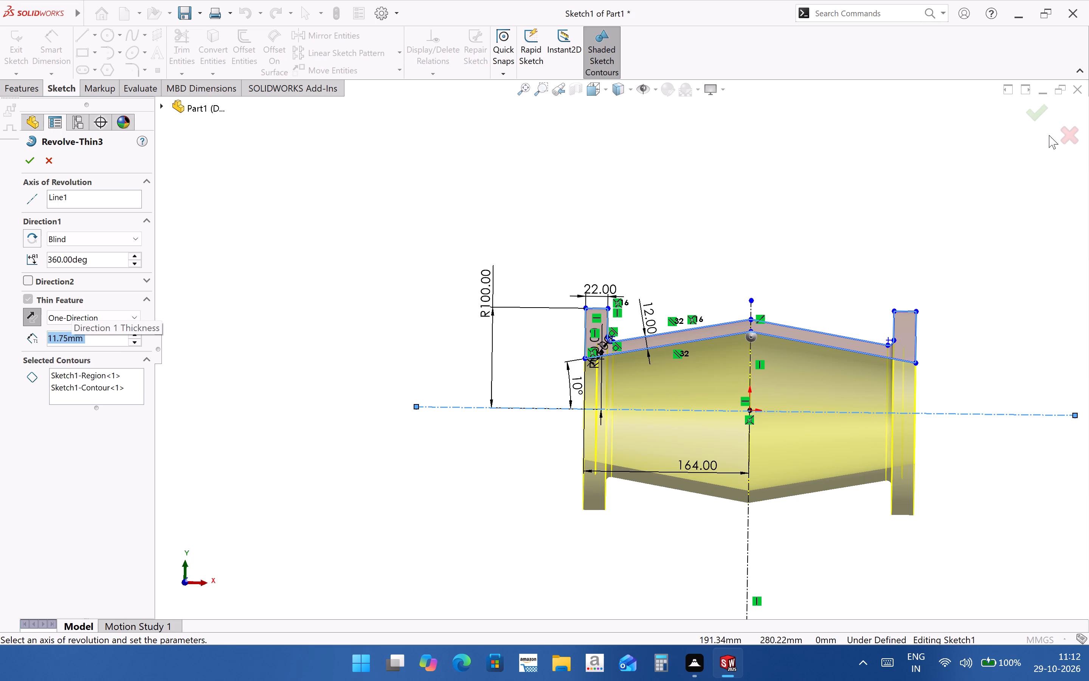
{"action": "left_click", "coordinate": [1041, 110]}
Inspect the sectioned flanges of the rebuilt body for remaining cavities.
{"action": "scroll", "coordinate": [888, 327], "scroll_direction": "down", "scroll_amount": 2}
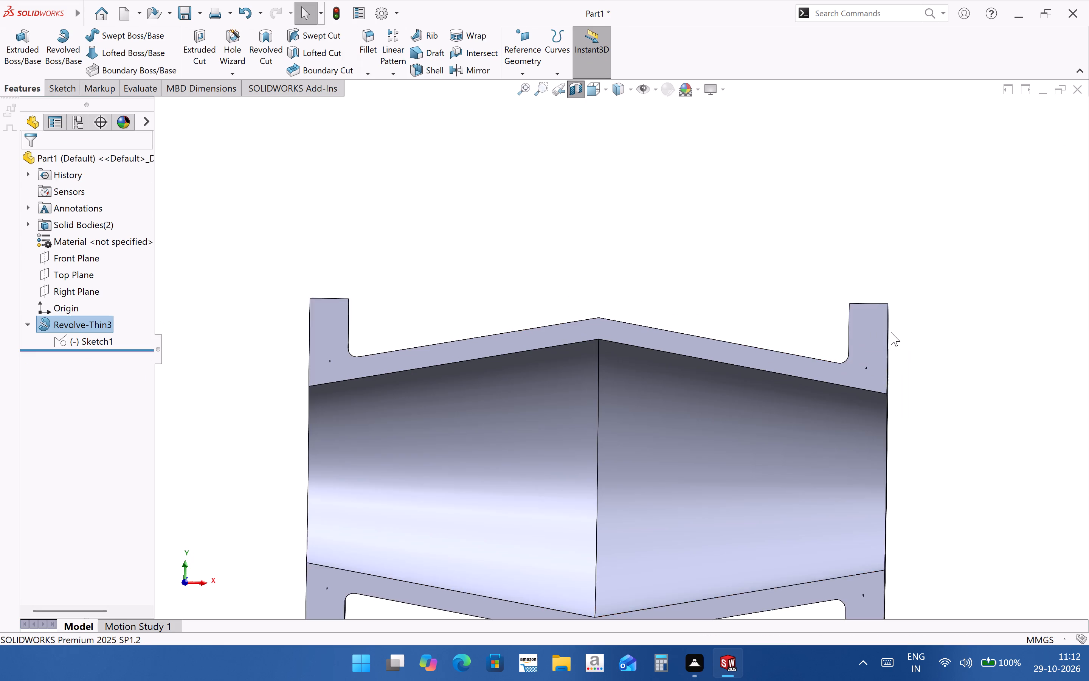
{"action": "scroll", "coordinate": [891, 332], "scroll_direction": "down", "scroll_amount": 4}
{"action": "scroll", "coordinate": [785, 405], "scroll_direction": "down", "scroll_amount": 5}
{"action": "scroll", "coordinate": [807, 389], "scroll_direction": "up", "scroll_amount": 4}
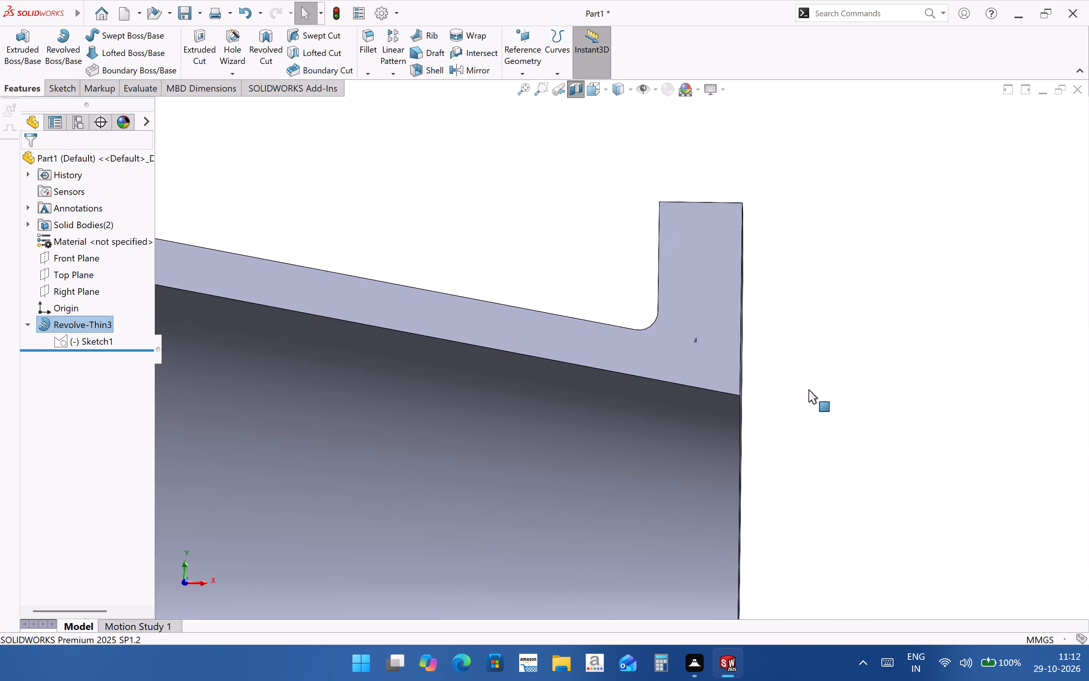
{"action": "scroll", "coordinate": [808, 389], "scroll_direction": "up", "scroll_amount": 10}
{"action": "scroll", "coordinate": [406, 436], "scroll_direction": "down", "scroll_amount": 3}
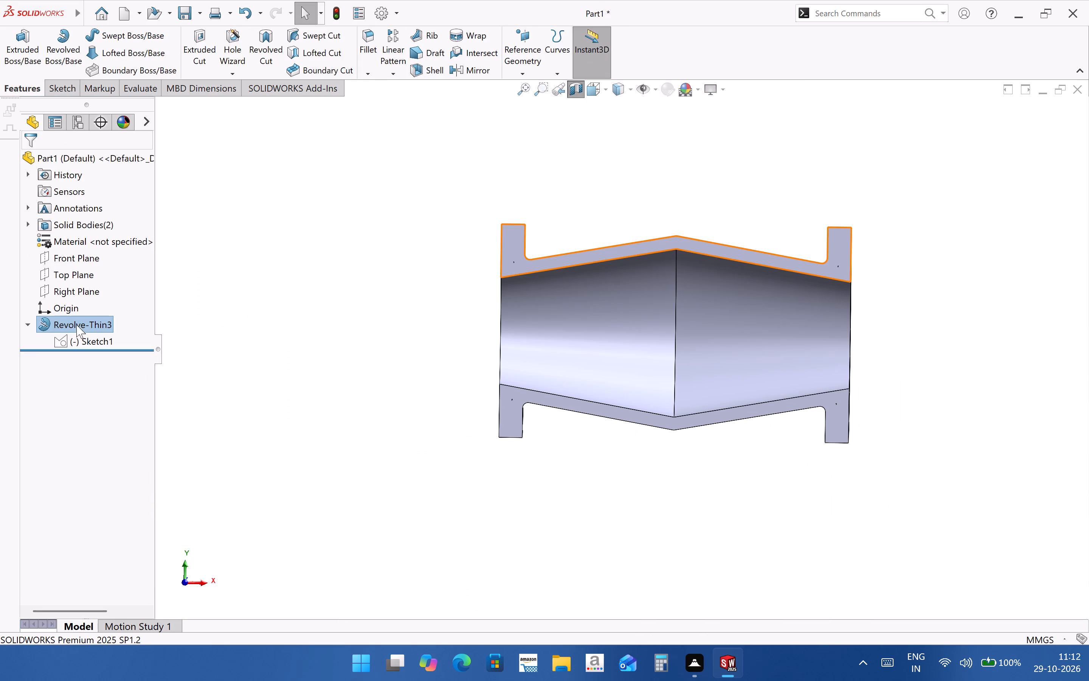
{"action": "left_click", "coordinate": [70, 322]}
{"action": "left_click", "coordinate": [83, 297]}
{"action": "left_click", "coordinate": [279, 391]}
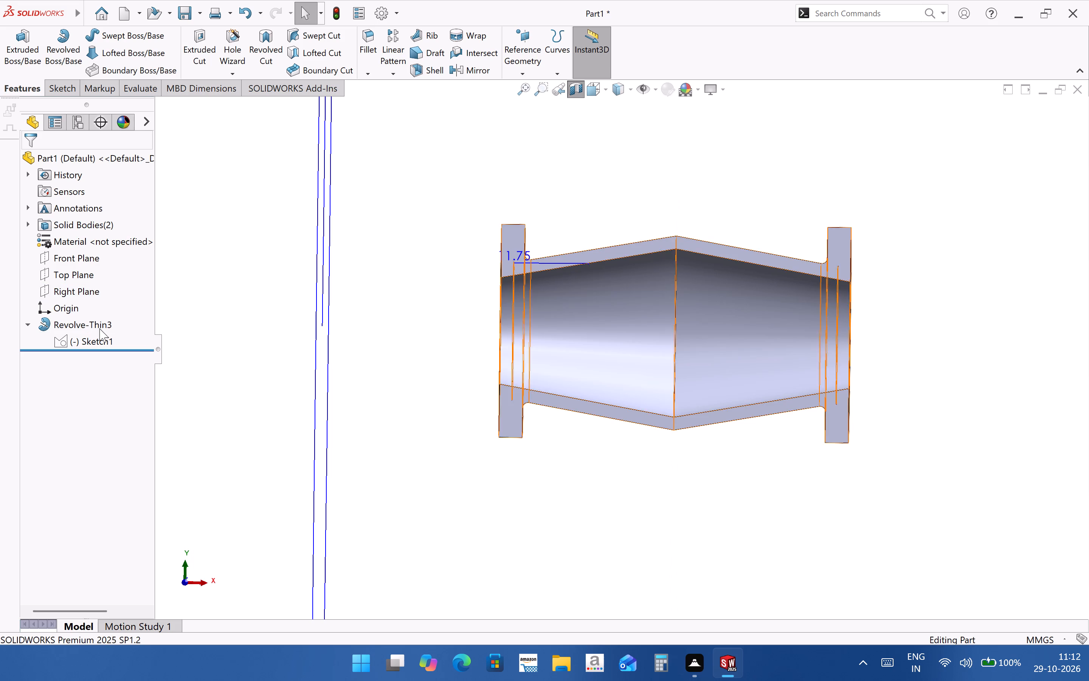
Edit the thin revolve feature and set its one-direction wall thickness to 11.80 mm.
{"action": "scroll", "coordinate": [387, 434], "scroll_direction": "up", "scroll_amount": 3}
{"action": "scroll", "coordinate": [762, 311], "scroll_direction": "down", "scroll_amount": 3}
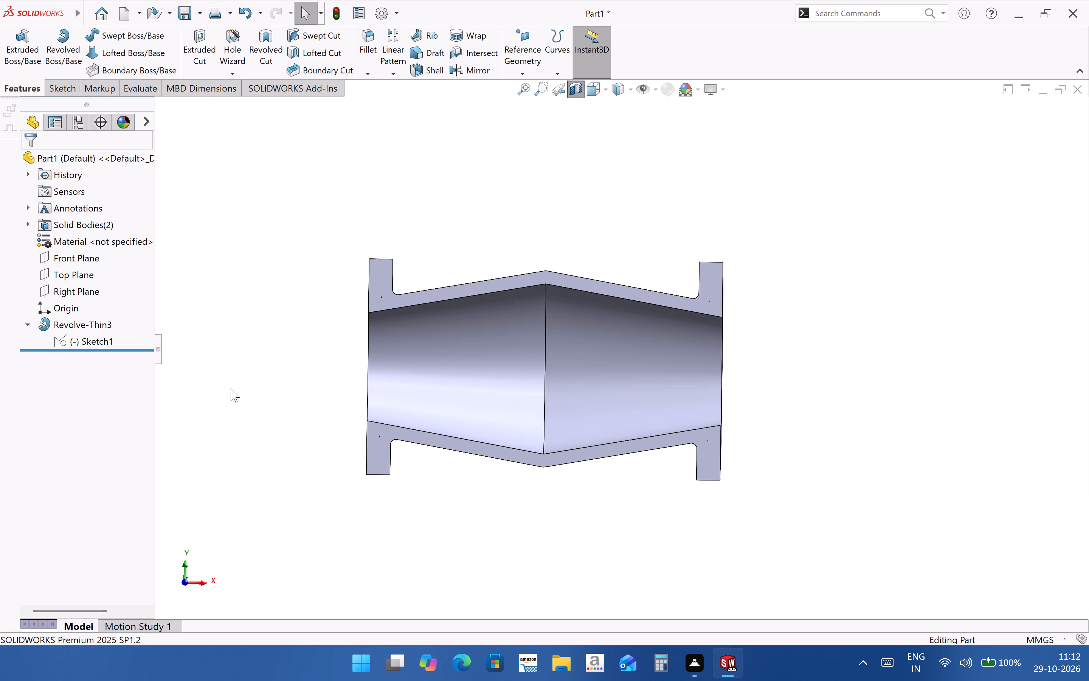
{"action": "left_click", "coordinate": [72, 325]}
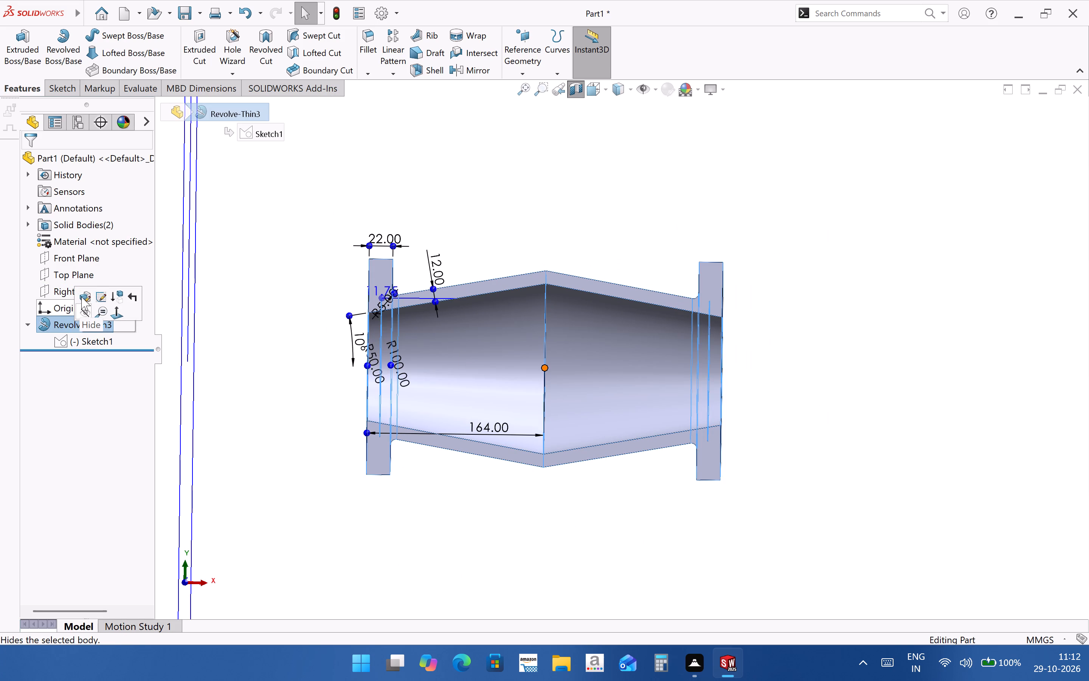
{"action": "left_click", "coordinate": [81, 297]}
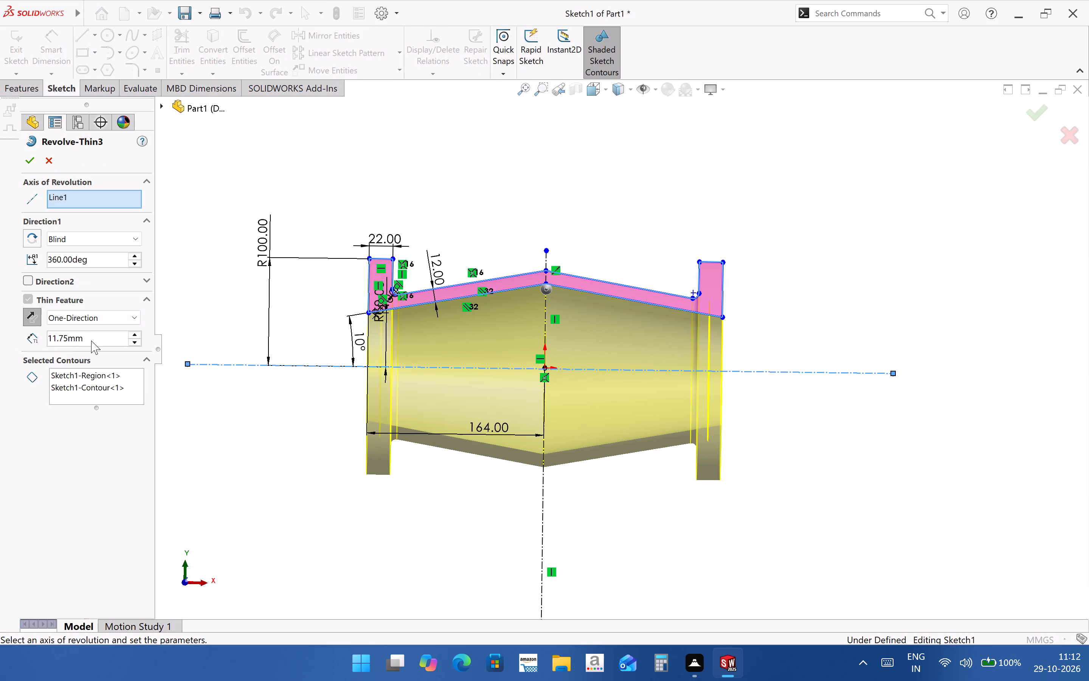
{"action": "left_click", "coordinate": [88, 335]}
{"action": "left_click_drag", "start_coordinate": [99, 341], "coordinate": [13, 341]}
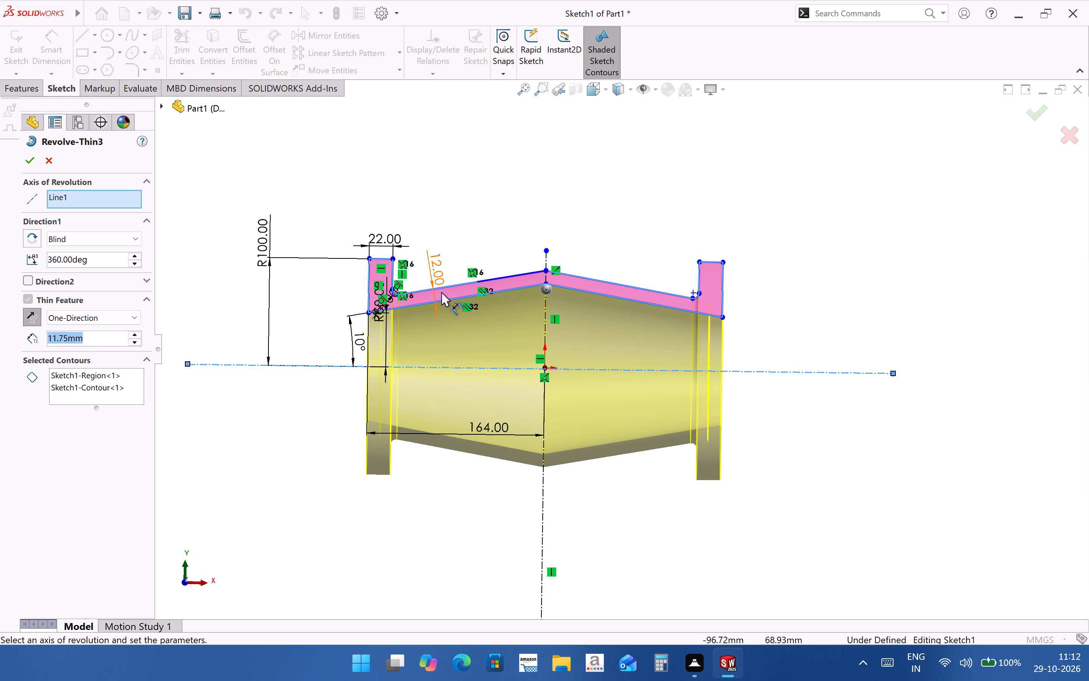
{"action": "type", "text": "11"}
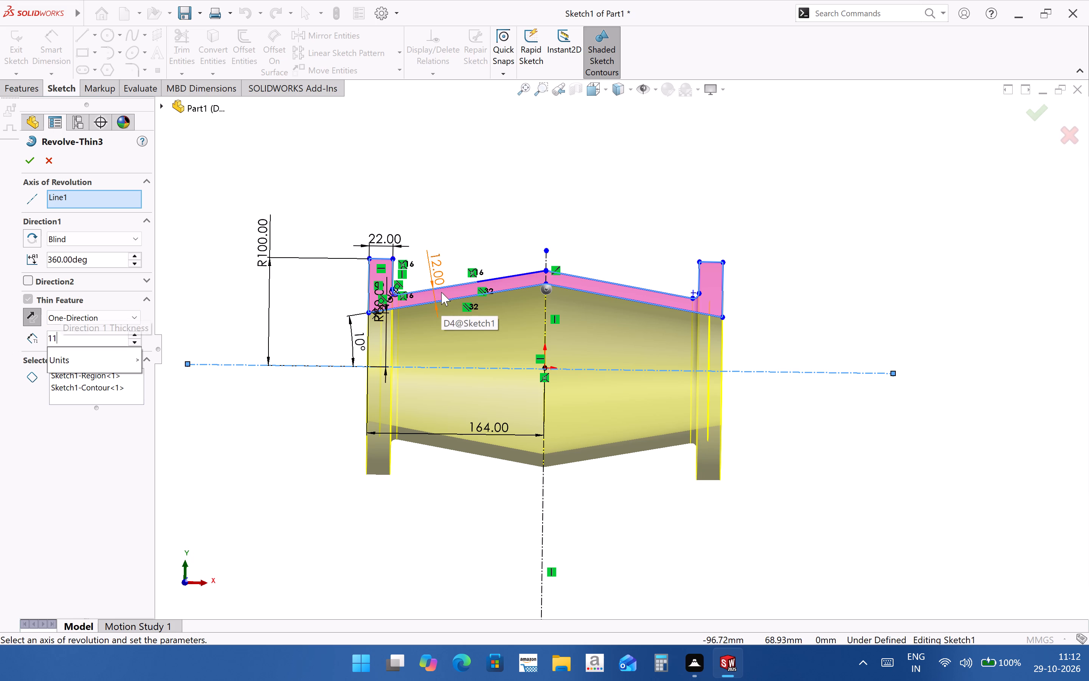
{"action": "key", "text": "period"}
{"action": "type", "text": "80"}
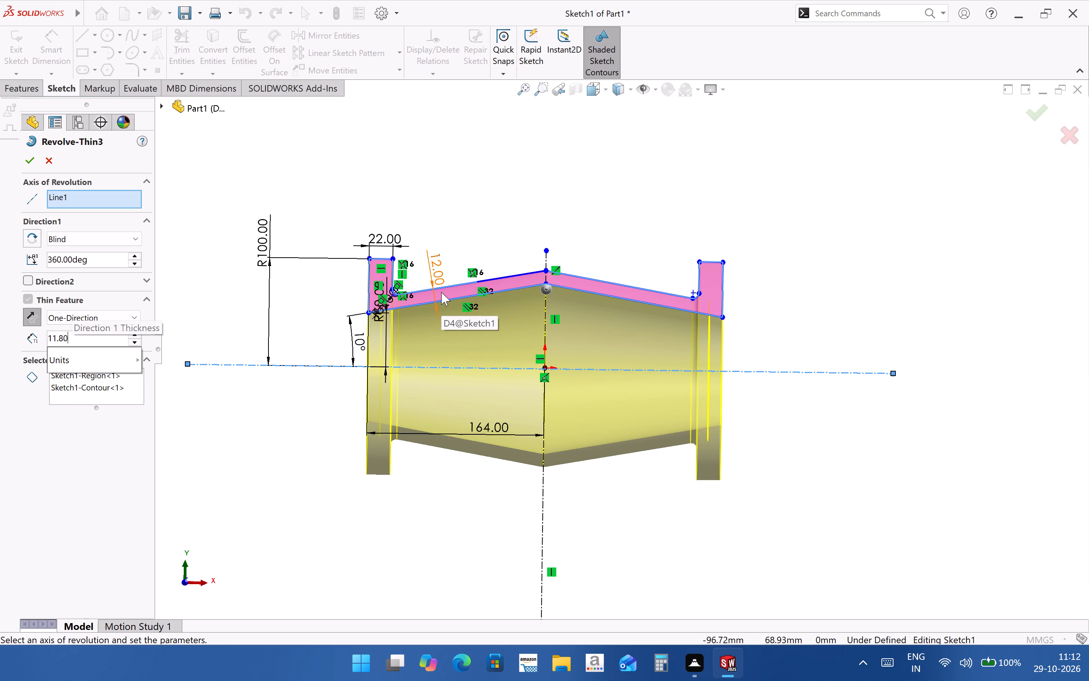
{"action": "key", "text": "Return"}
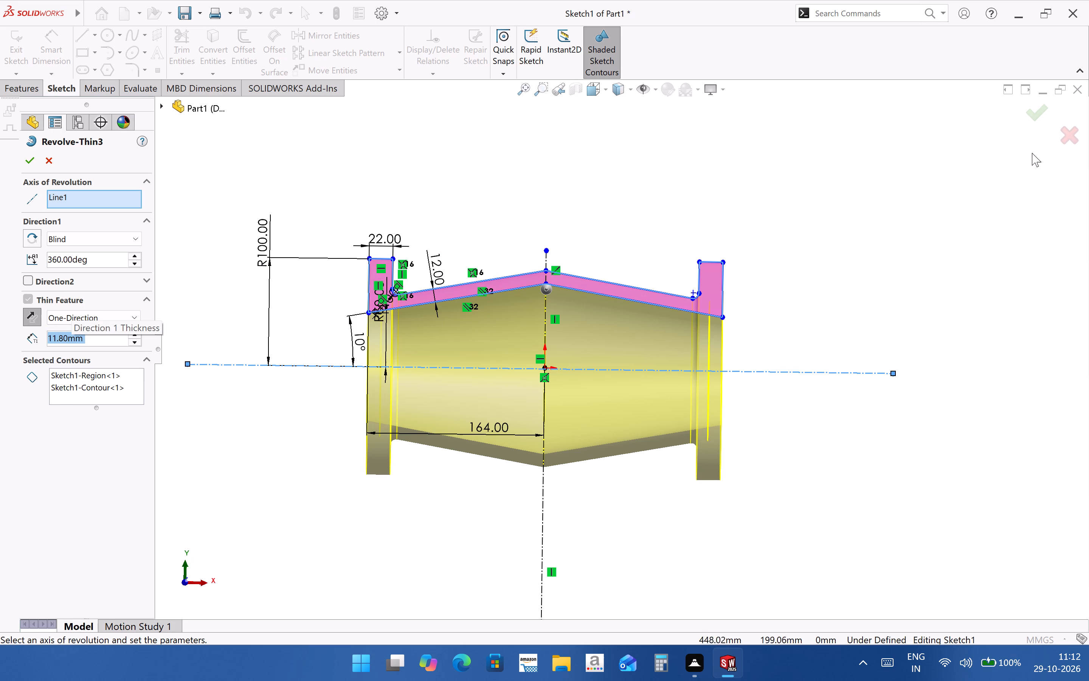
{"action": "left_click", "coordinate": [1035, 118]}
Check the sectioned flange cavities again, edit the thin revolve feature and set its one-direction wall thickness to 11.85 mm.
{"action": "scroll", "coordinate": [682, 447], "scroll_direction": "down", "scroll_amount": 5}
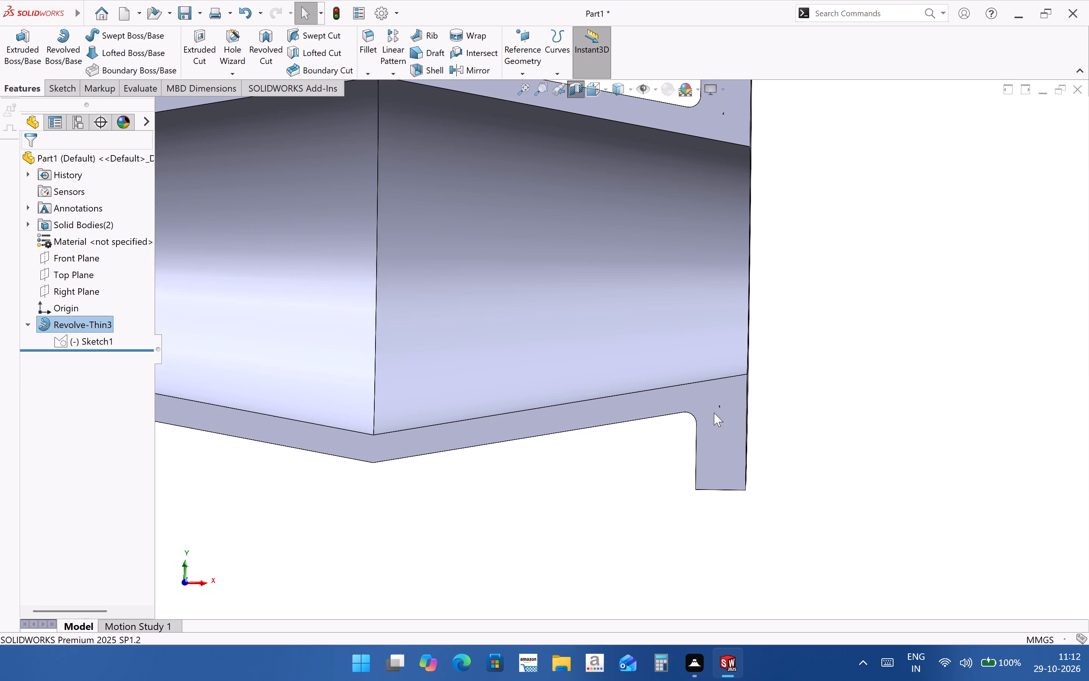
{"action": "scroll", "coordinate": [714, 413], "scroll_direction": "down", "scroll_amount": 3}
{"action": "scroll", "coordinate": [780, 414], "scroll_direction": "up", "scroll_amount": 10}
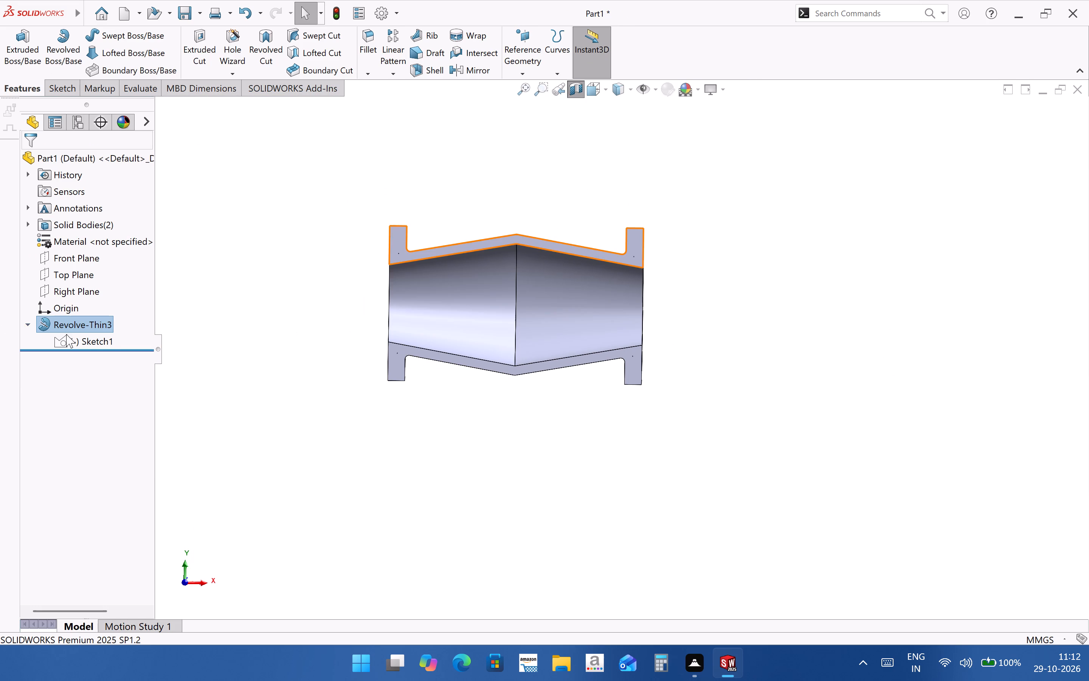
{"action": "left_click", "coordinate": [96, 326]}
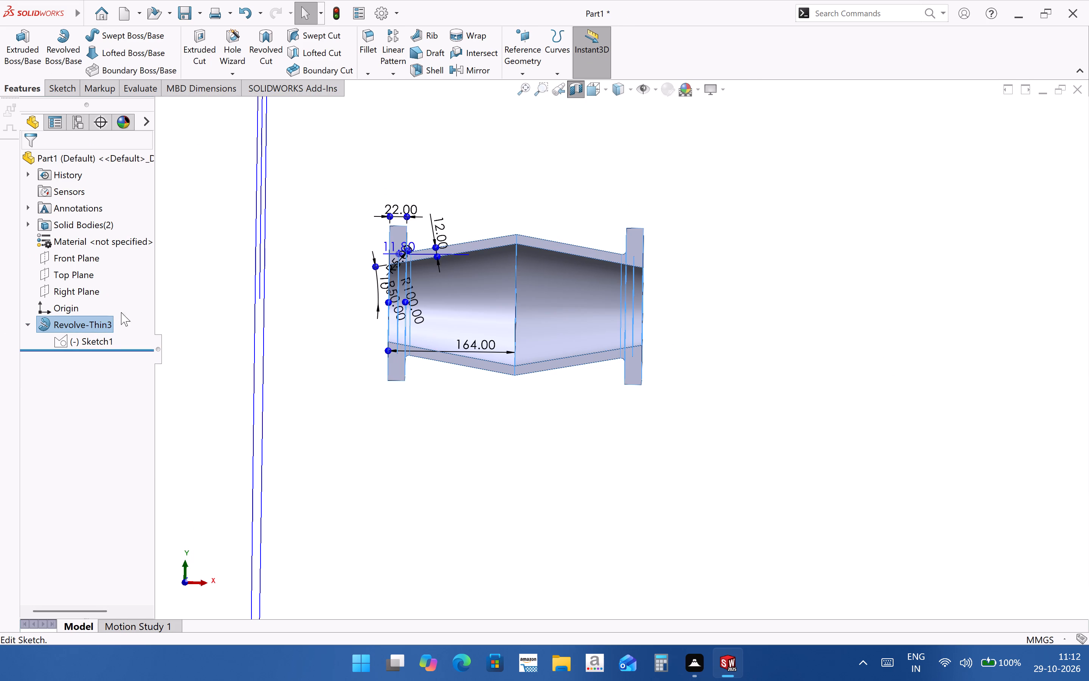
{"action": "left_click", "coordinate": [289, 427]}
{"action": "left_click", "coordinate": [101, 330]}
{"action": "left_click", "coordinate": [115, 297]}
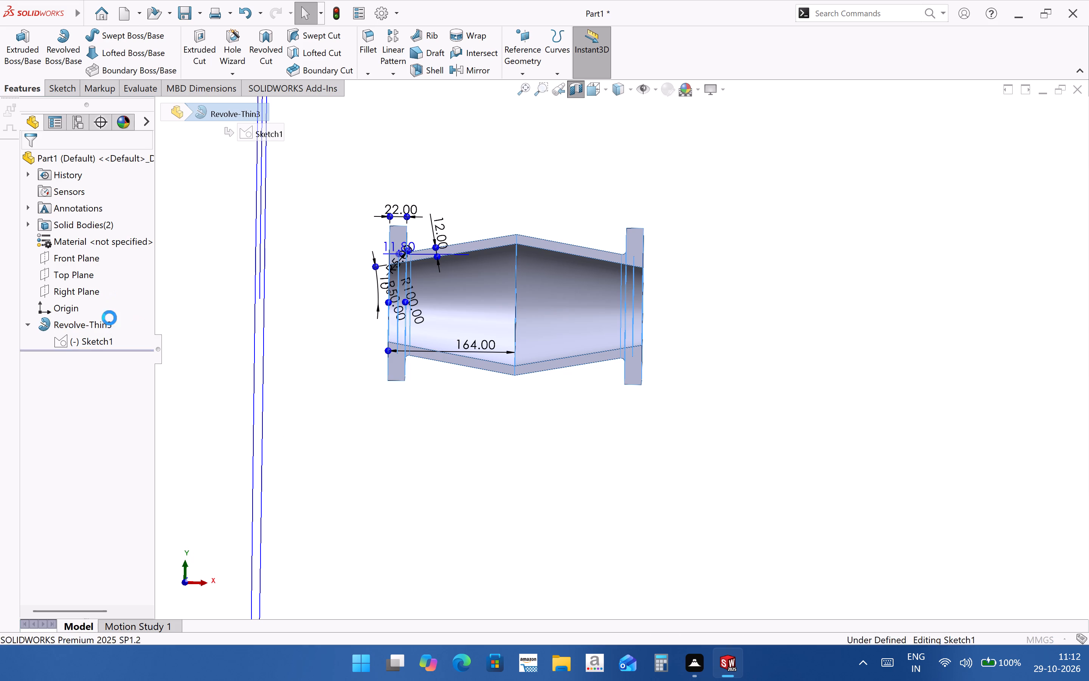
{"action": "left_click", "coordinate": [88, 342]}
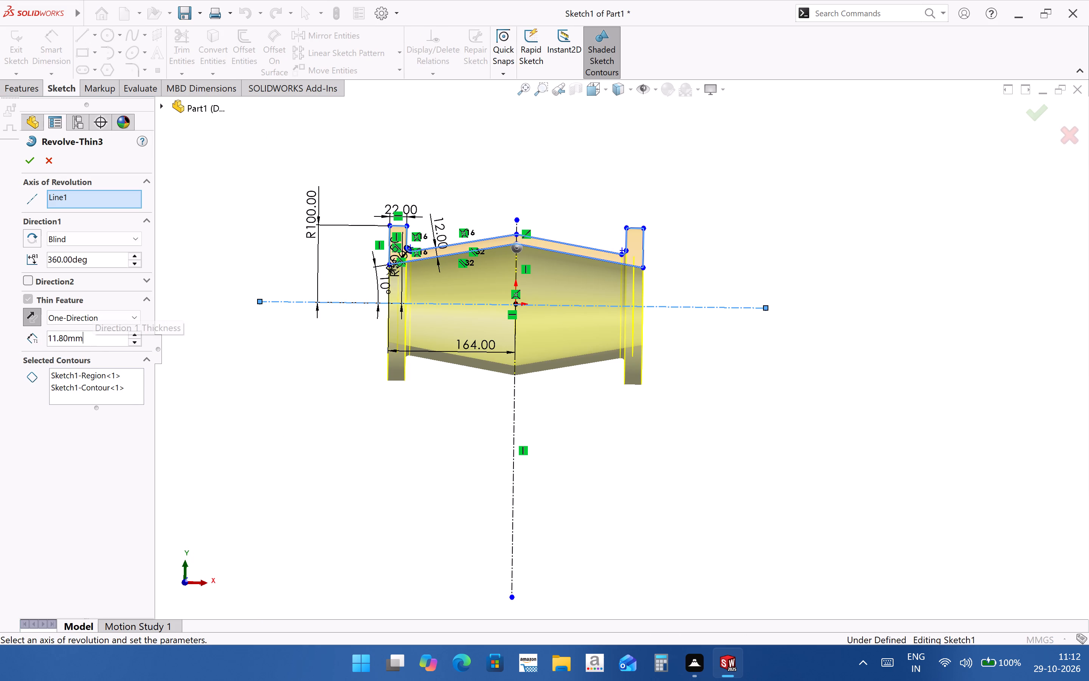
{"action": "key", "text": "BackSpace"}
{"action": "key", "text": "BackSpace"}
{"action": "key", "text": "BackSpace"}
{"action": "key", "text": "5"}
{"action": "key", "text": "Return"}
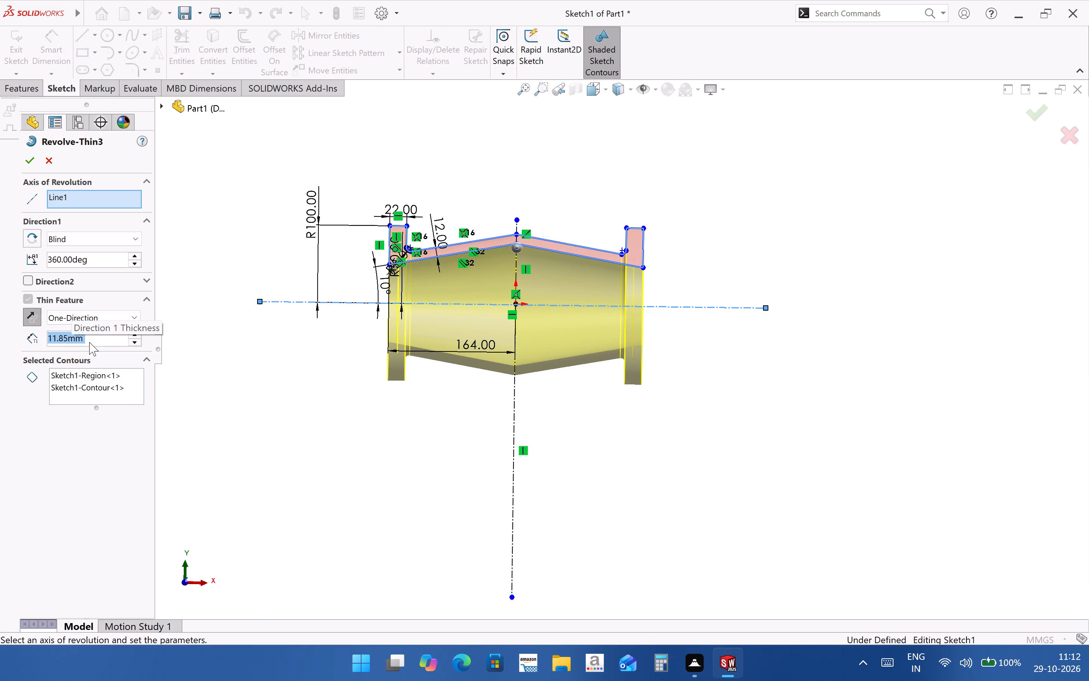
{"action": "scroll", "coordinate": [430, 297], "scroll_direction": "down", "scroll_amount": 7}
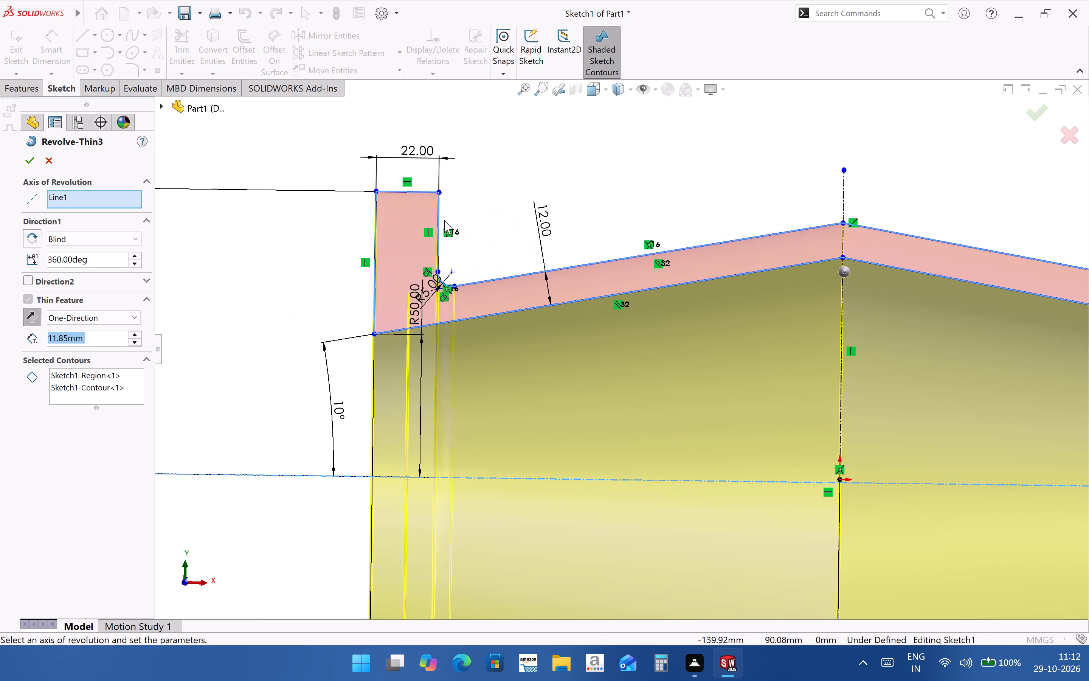
{"action": "scroll", "coordinate": [495, 349], "scroll_direction": "up", "scroll_amount": 3}
{"action": "left_click", "coordinate": [1045, 114]}
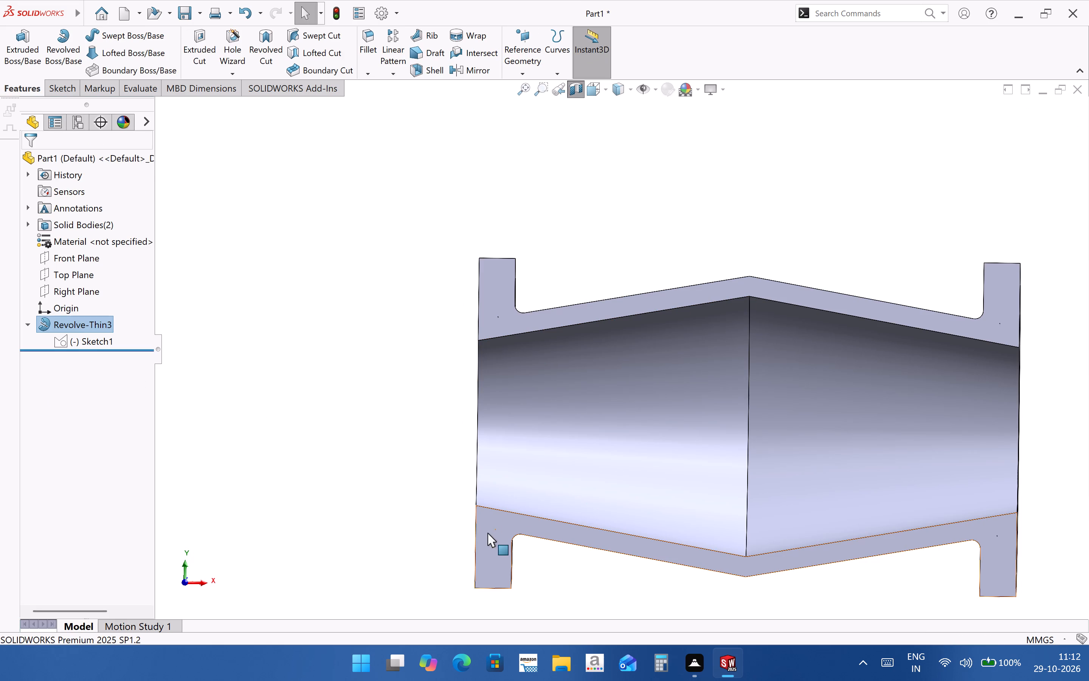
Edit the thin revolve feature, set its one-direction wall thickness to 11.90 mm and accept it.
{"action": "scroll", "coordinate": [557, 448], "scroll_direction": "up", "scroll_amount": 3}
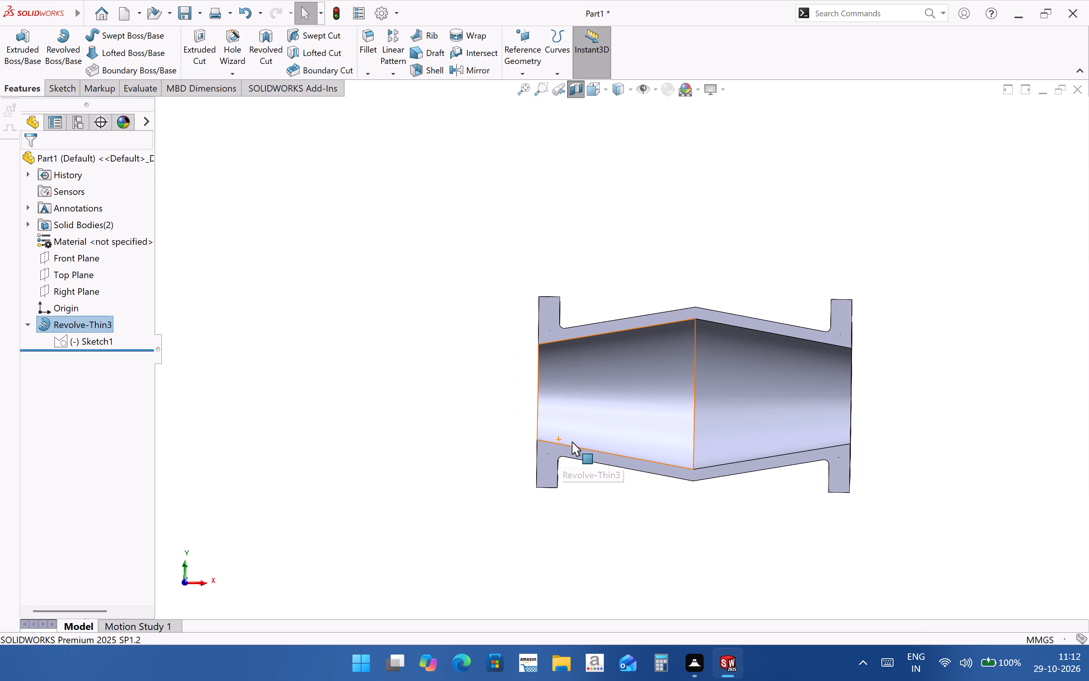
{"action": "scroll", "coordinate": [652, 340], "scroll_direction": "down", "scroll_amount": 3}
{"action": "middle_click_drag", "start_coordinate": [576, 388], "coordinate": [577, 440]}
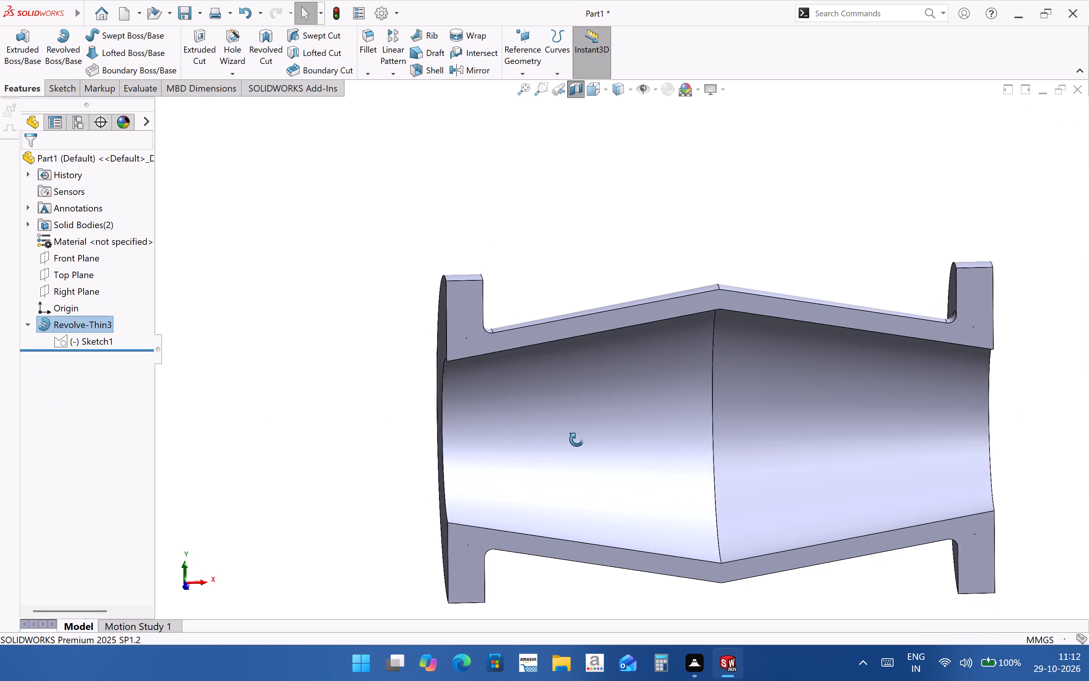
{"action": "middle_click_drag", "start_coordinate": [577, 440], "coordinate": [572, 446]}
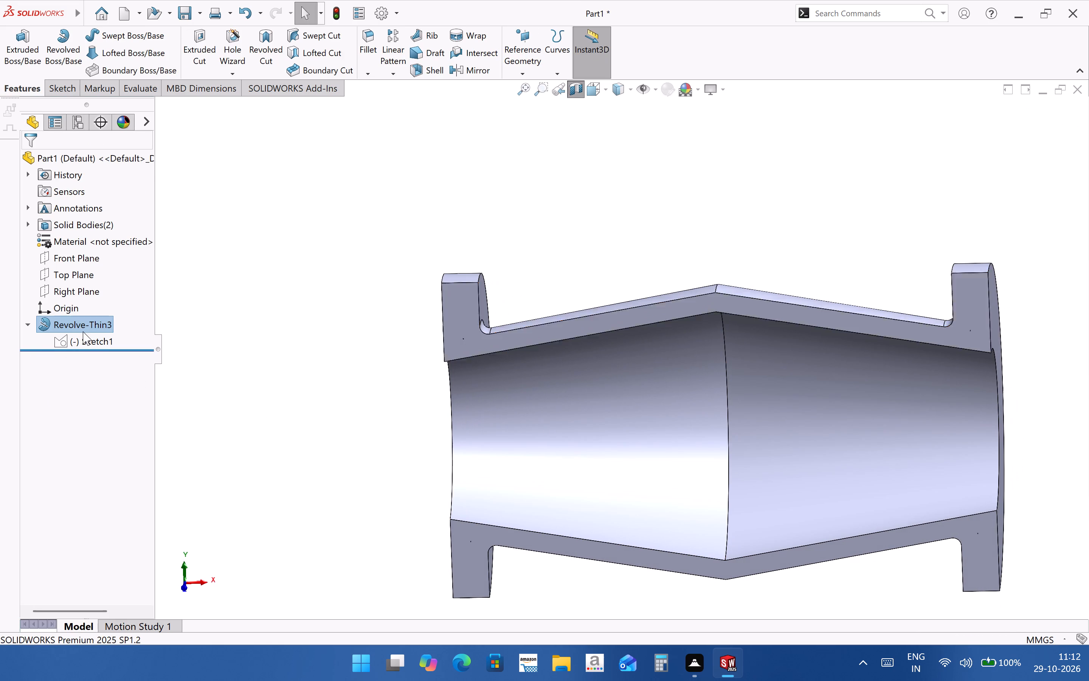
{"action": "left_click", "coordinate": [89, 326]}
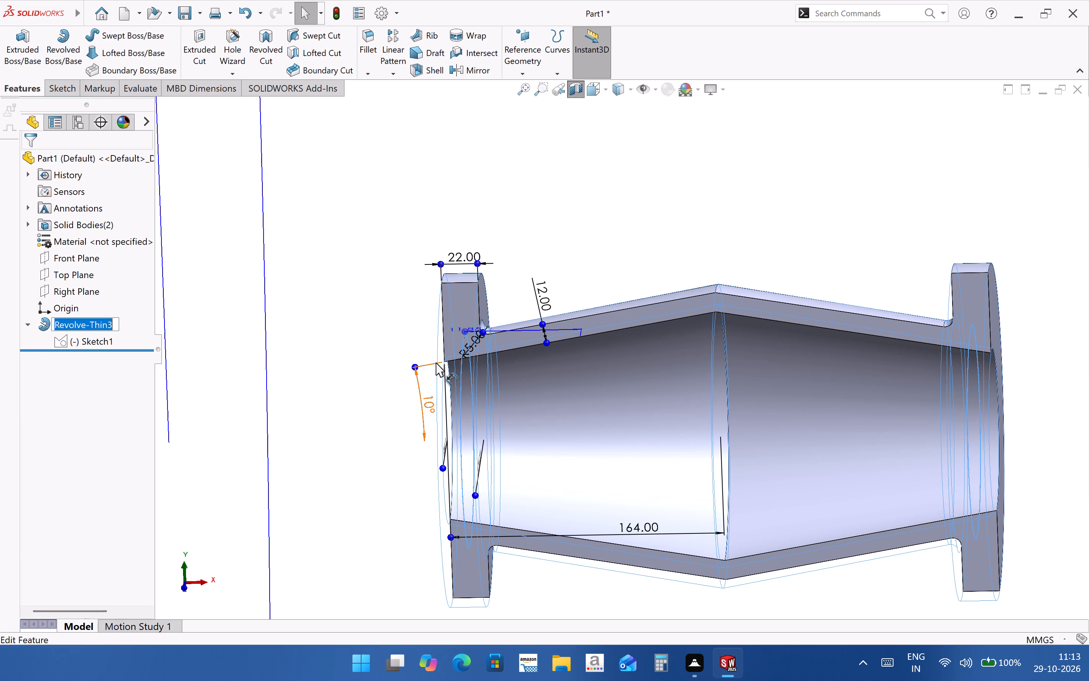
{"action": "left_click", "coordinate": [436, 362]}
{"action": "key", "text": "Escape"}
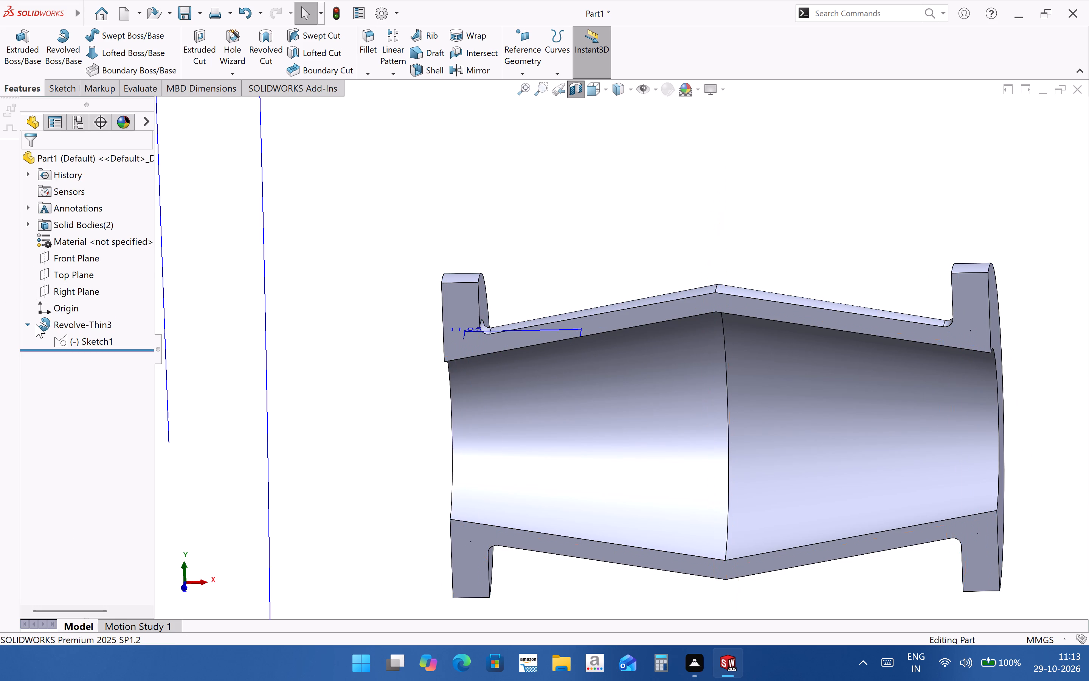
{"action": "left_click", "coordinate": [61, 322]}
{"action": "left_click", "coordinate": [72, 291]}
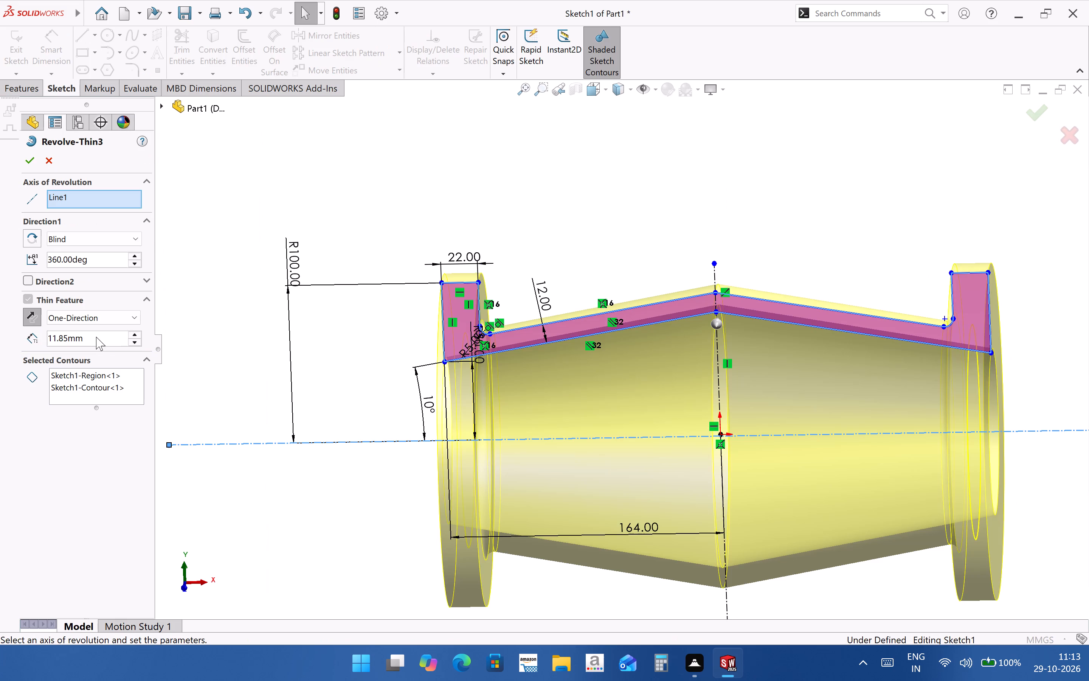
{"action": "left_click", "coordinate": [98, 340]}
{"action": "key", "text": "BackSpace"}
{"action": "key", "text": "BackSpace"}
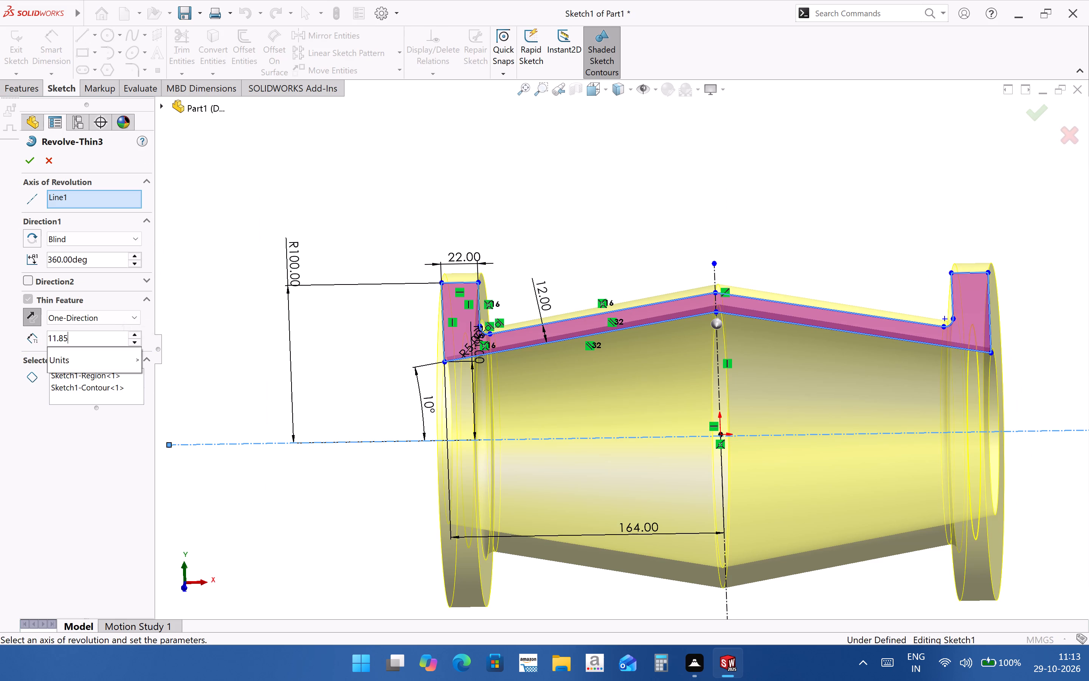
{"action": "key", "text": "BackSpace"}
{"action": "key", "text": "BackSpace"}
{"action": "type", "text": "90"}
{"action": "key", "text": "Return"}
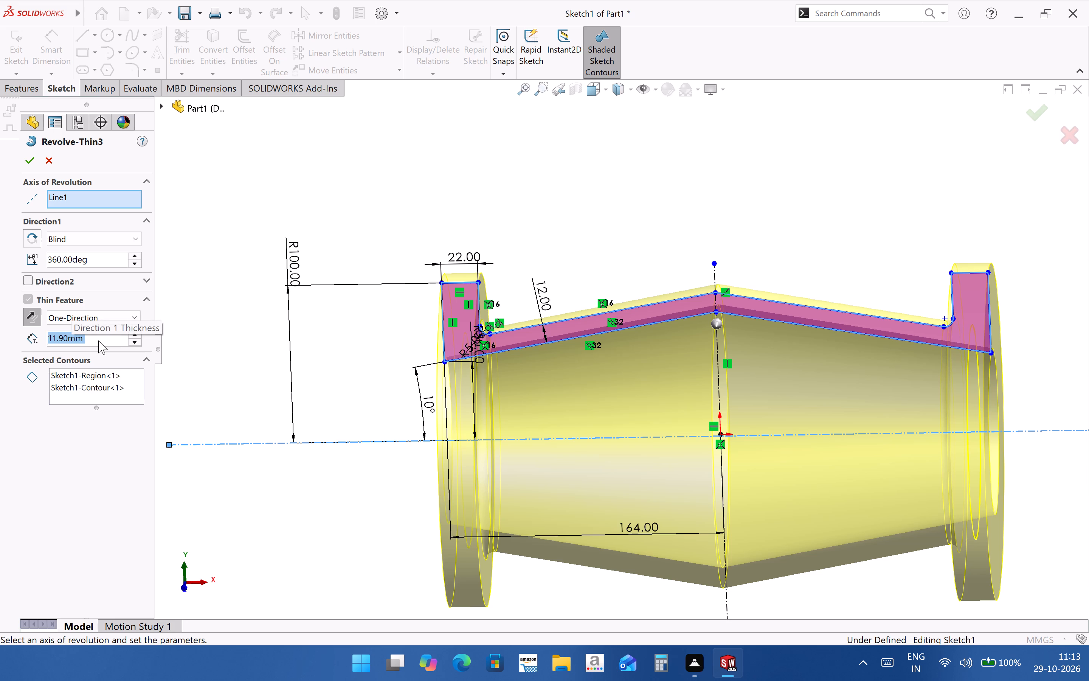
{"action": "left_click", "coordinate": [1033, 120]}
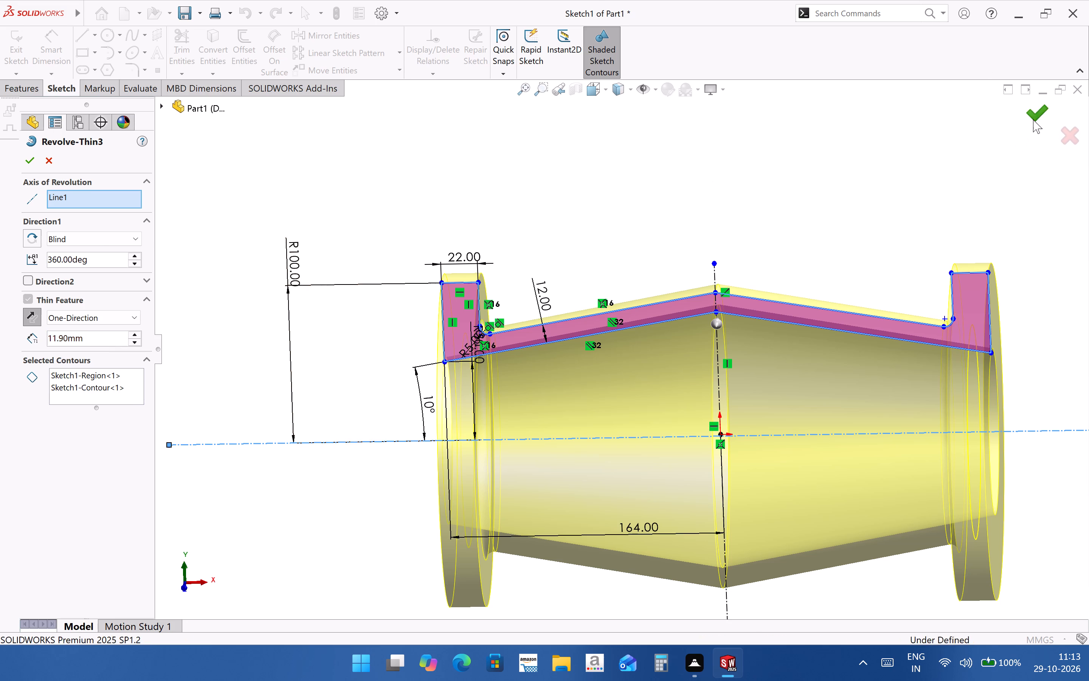
Examine the upper section of the flange at the negative-X end closely for a remaining cavity near the 5 mm fillet.
{"action": "scroll", "coordinate": [704, 290], "scroll_direction": "down", "scroll_amount": 3}
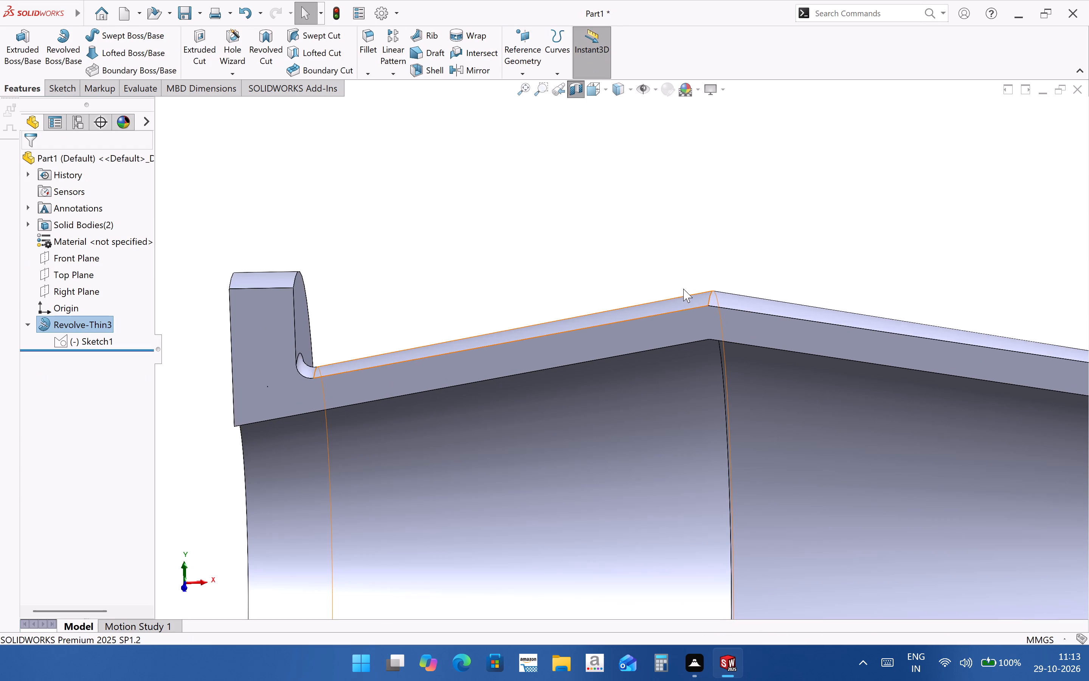
{"action": "middle_click_drag", "start_coordinate": [683, 286], "coordinate": [698, 234]}
{"action": "scroll", "coordinate": [698, 234], "scroll_direction": "up", "scroll_amount": 1}
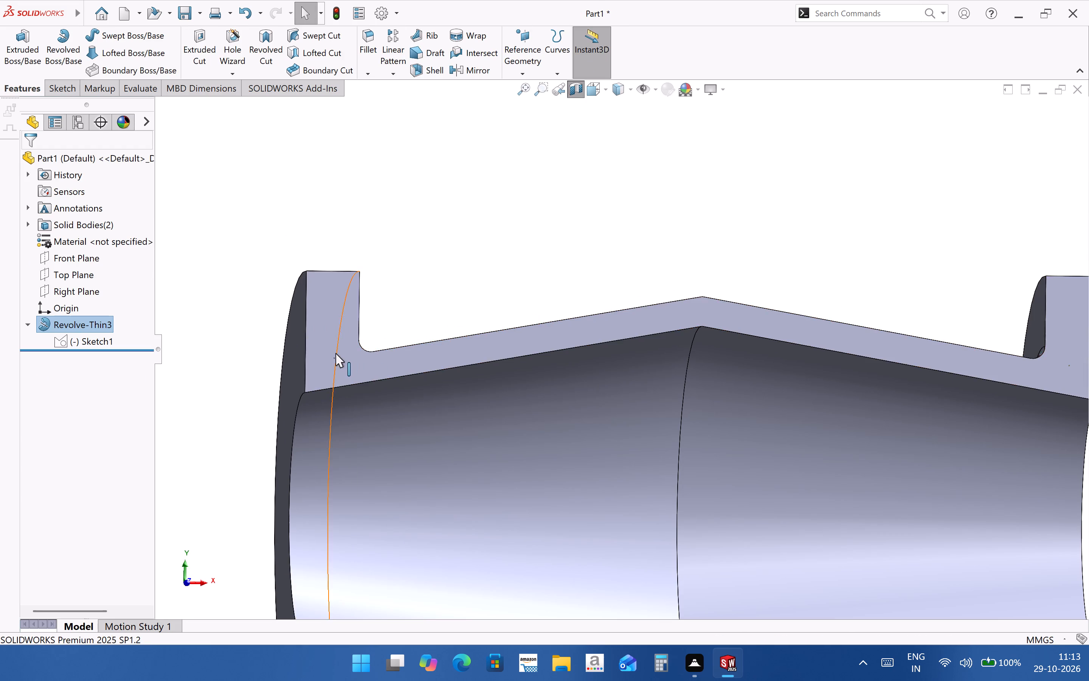
{"action": "left_click", "coordinate": [82, 321]}
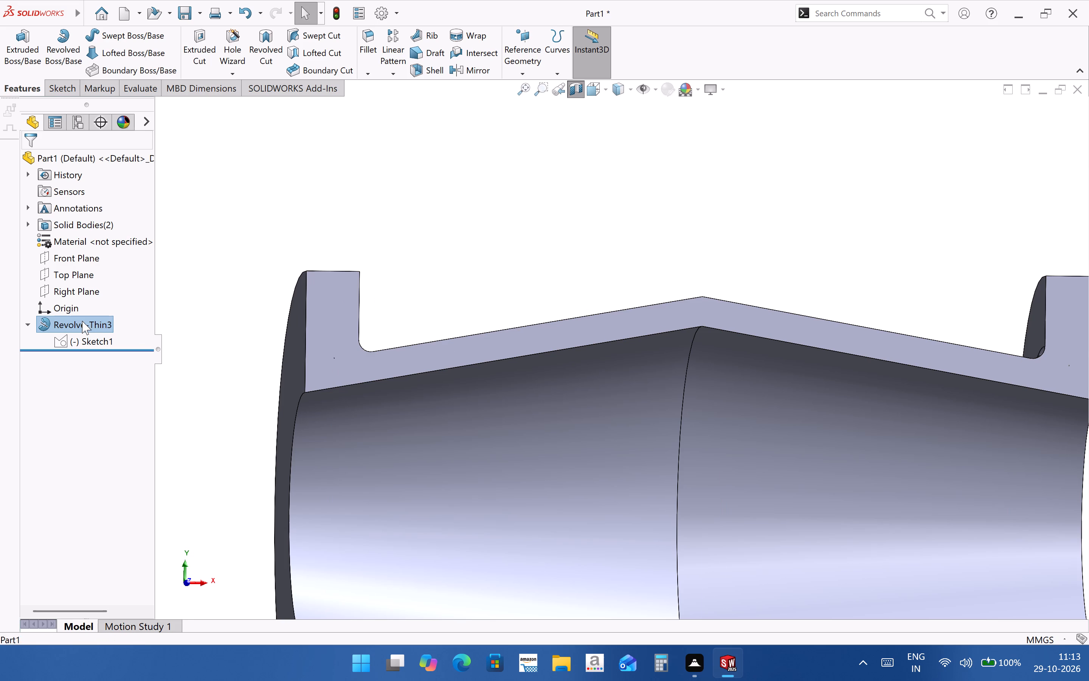
{"action": "left_click", "coordinate": [501, 240]}
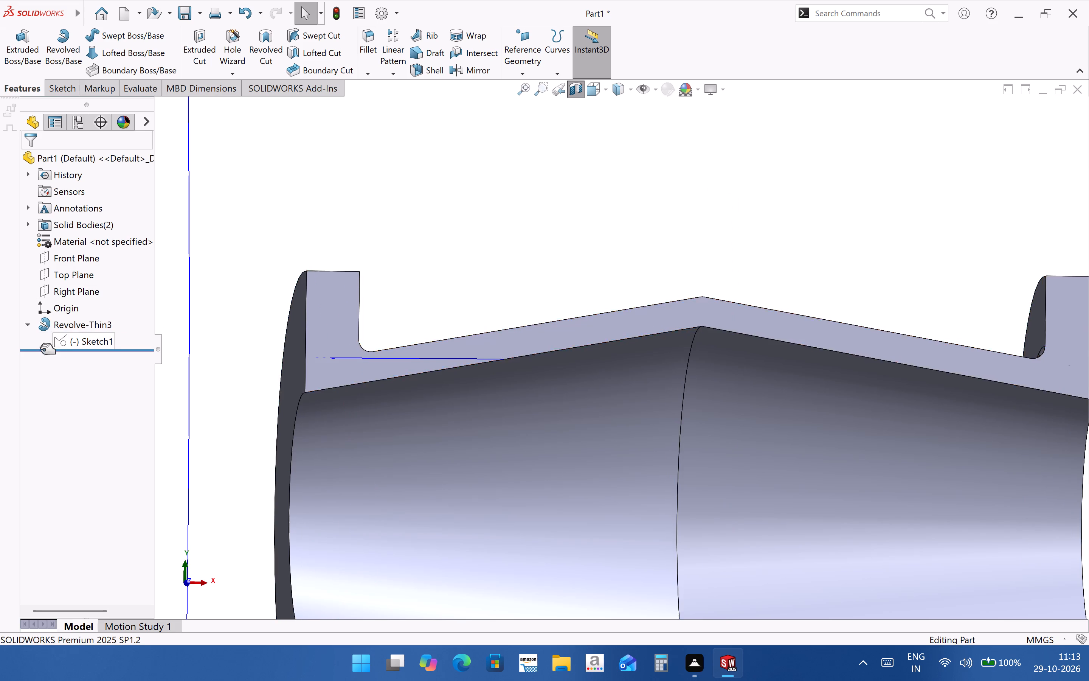
{"action": "left_click", "coordinate": [371, 357]}
{"action": "left_click", "coordinate": [90, 325]}
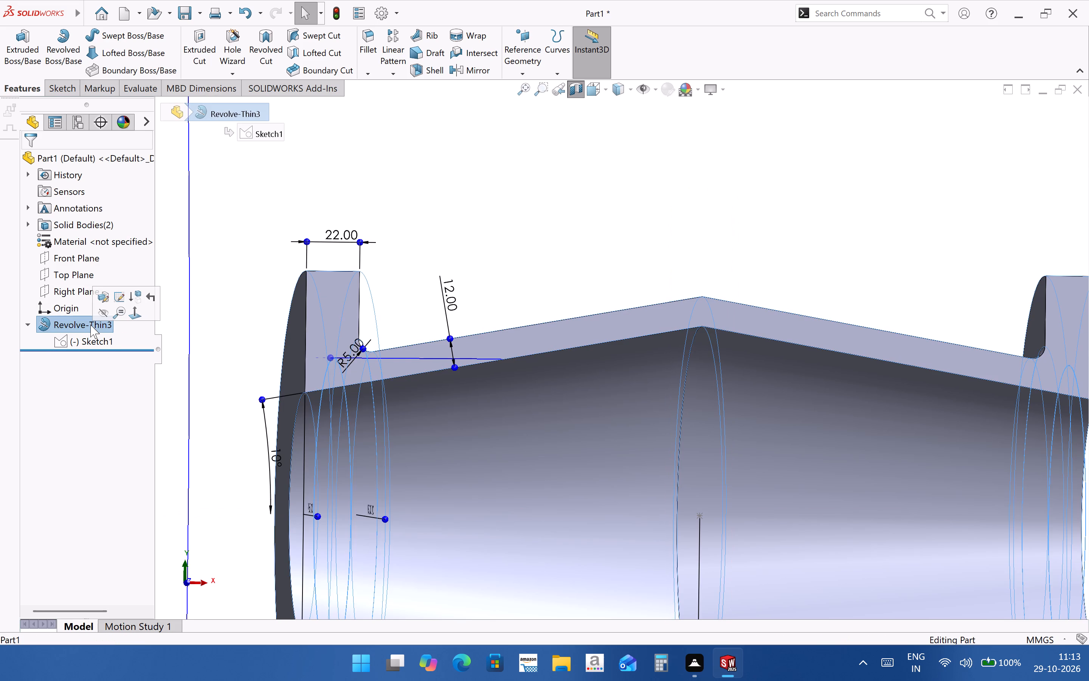
{"action": "scroll", "coordinate": [336, 368], "scroll_direction": "down", "scroll_amount": 4}
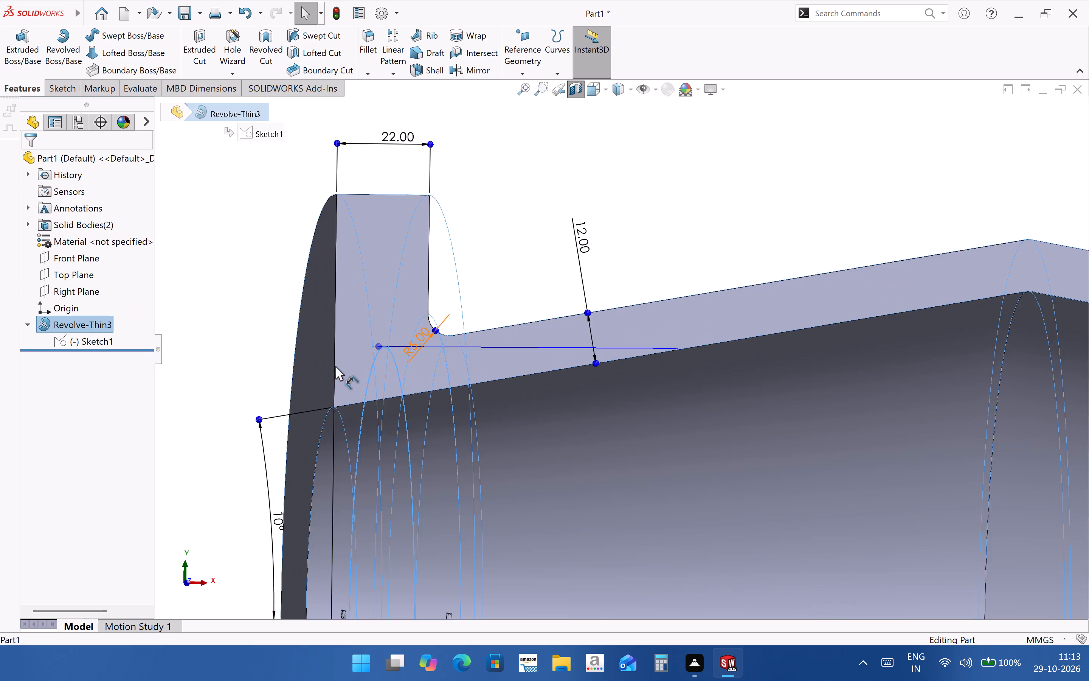
{"action": "scroll", "coordinate": [335, 366], "scroll_direction": "down", "scroll_amount": 3}
{"action": "middle_click_drag", "start_coordinate": [486, 343], "coordinate": [513, 292]}
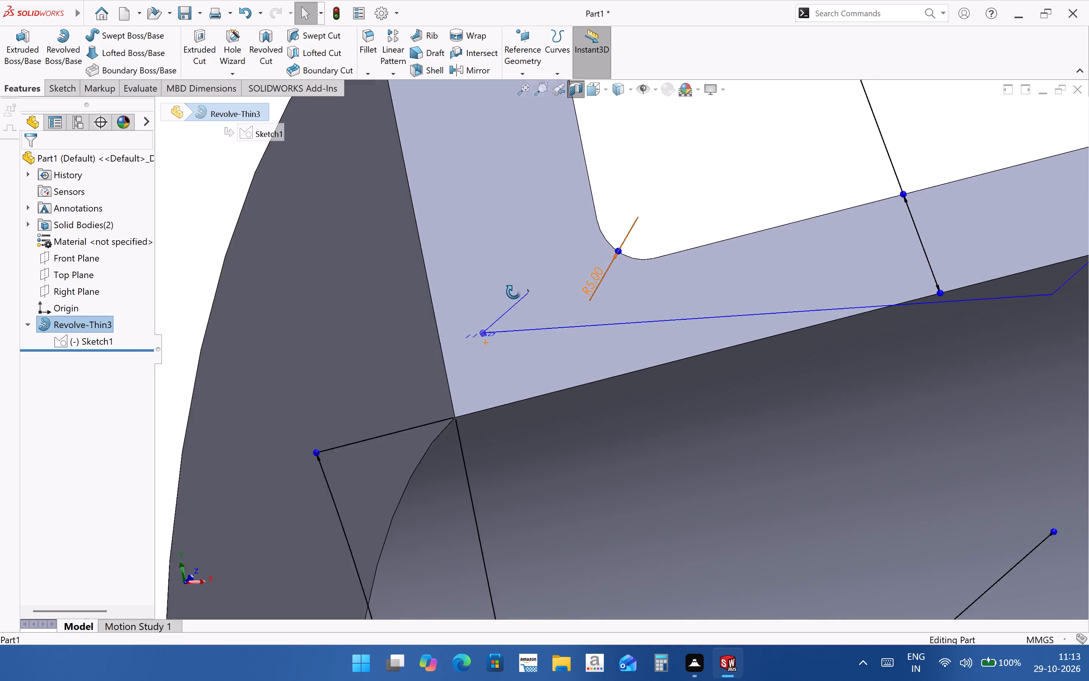
{"action": "middle_click_drag", "start_coordinate": [513, 292], "coordinate": [525, 390]}
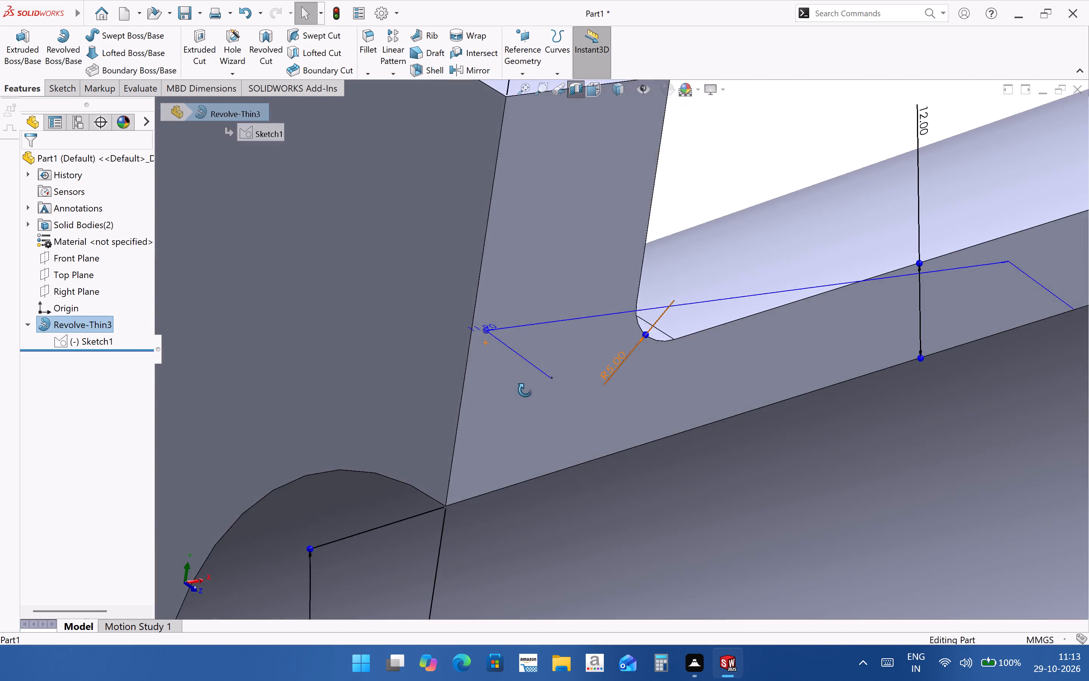
{"action": "middle_click_drag", "start_coordinate": [525, 390], "coordinate": [511, 386]}
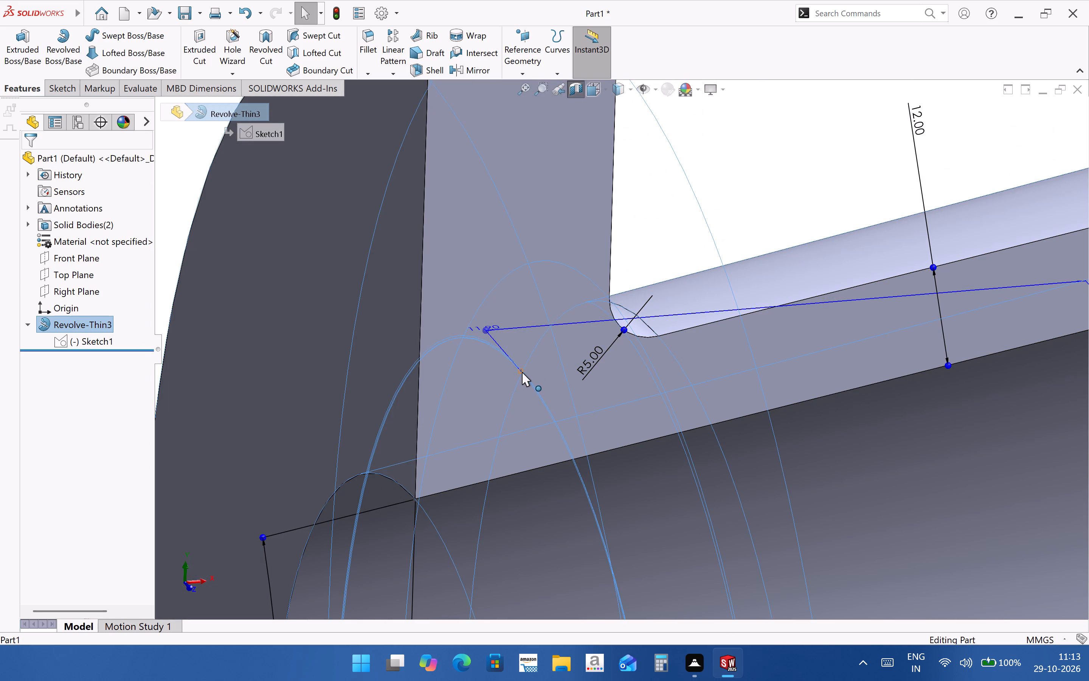
{"action": "left_click", "coordinate": [522, 372]}
Check the lower section of the negative-X flange and the opposite flange's section for remaining cavities.
{"action": "scroll", "coordinate": [405, 355], "scroll_direction": "up", "scroll_amount": 10}
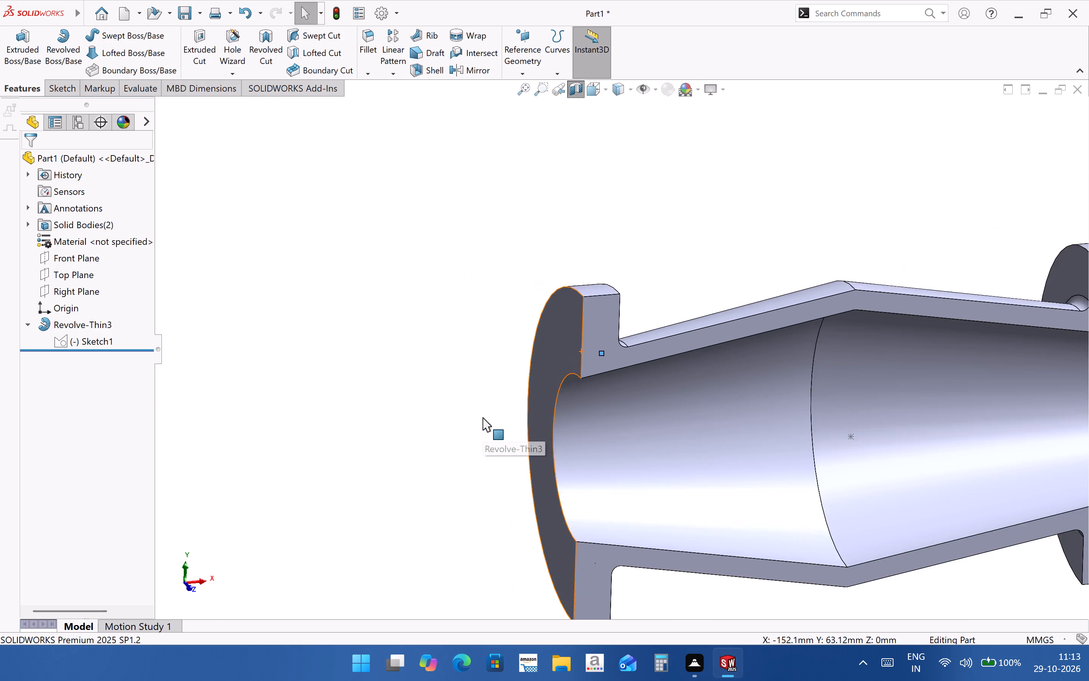
{"action": "scroll", "coordinate": [482, 417], "scroll_direction": "up", "scroll_amount": 3}
{"action": "scroll", "coordinate": [596, 460], "scroll_direction": "down", "scroll_amount": 9}
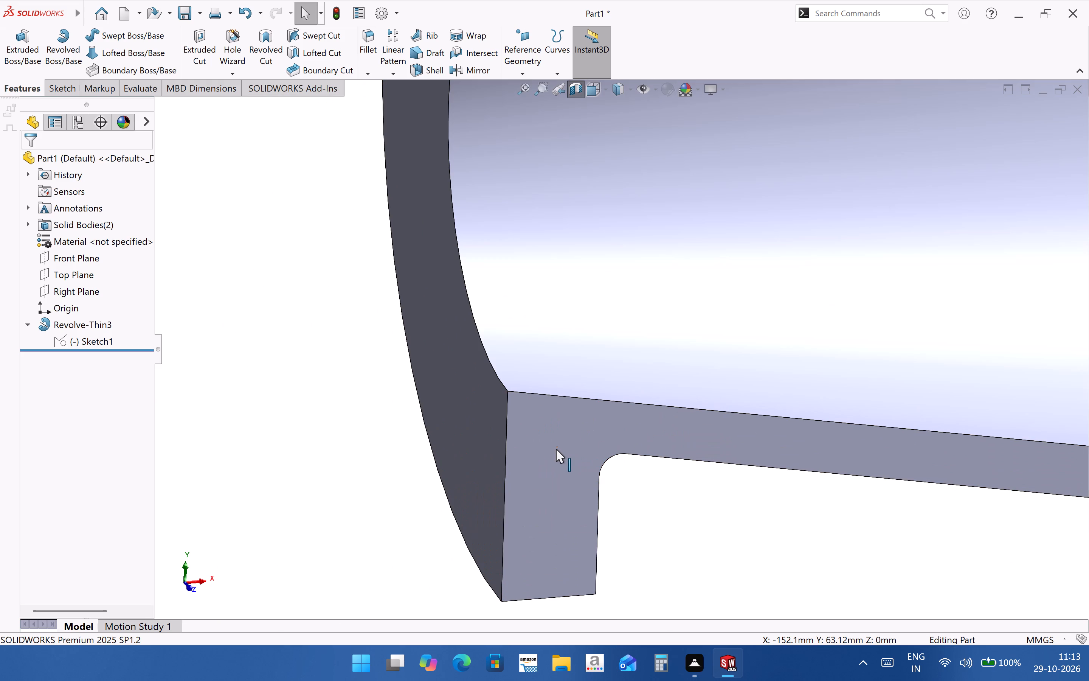
{"action": "left_click", "coordinate": [556, 449]}
{"action": "scroll", "coordinate": [456, 506], "scroll_direction": "up", "scroll_amount": 9}
{"action": "scroll", "coordinate": [892, 282], "scroll_direction": "down", "scroll_amount": 6}
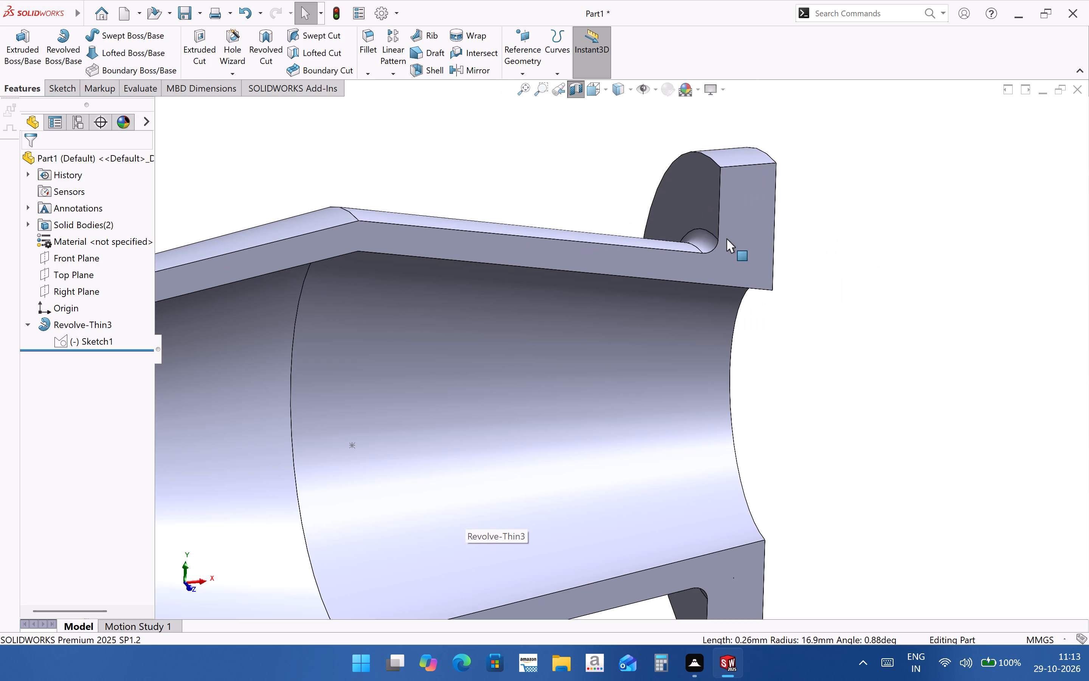
{"action": "left_click", "coordinate": [744, 258]}
{"action": "scroll", "coordinate": [763, 377], "scroll_direction": "up", "scroll_amount": 4}
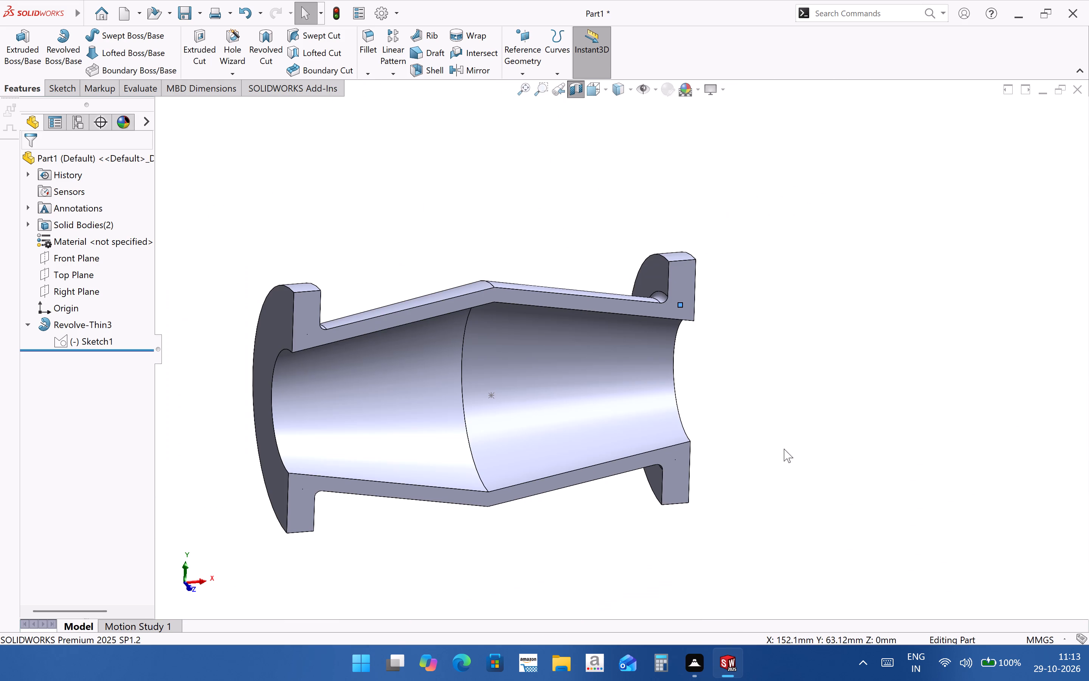
{"action": "left_click", "coordinate": [809, 477]}
{"action": "key", "text": "Escape"}
{"action": "scroll", "coordinate": [539, 438], "scroll_direction": "up", "scroll_amount": 4}
{"action": "scroll", "coordinate": [480, 396], "scroll_direction": "down", "scroll_amount": 5}
{"action": "middle_click_drag", "start_coordinate": [546, 322], "coordinate": [537, 314]}
{"action": "scroll", "coordinate": [538, 316], "scroll_direction": "down", "scroll_amount": 1}
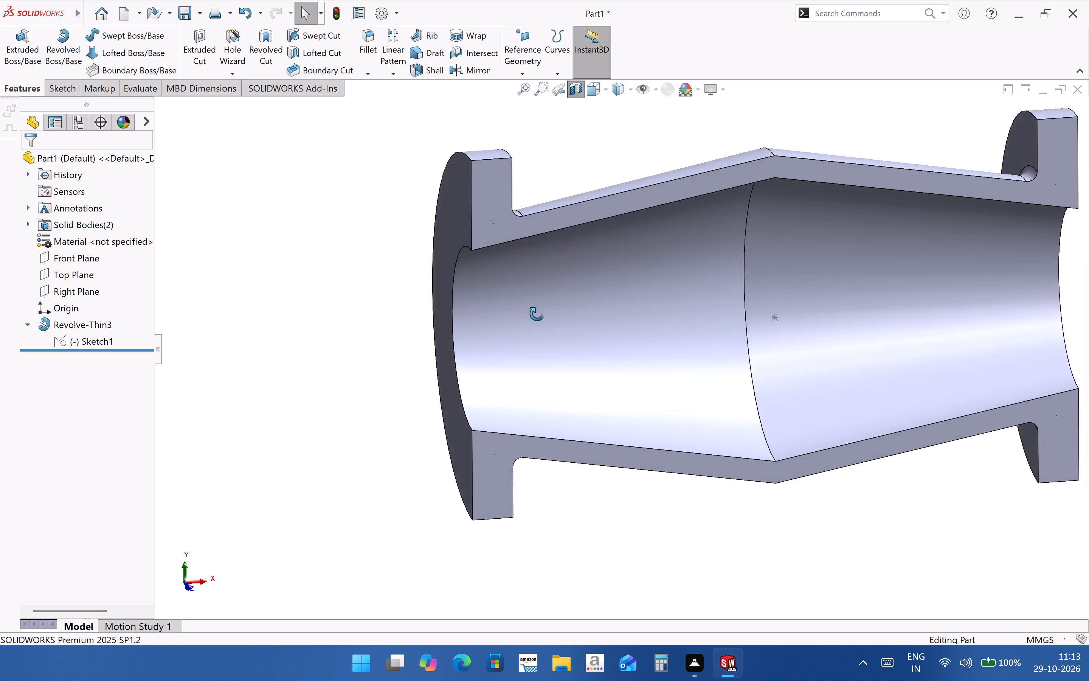
{"action": "middle_click_drag", "start_coordinate": [537, 314], "coordinate": [527, 295]}
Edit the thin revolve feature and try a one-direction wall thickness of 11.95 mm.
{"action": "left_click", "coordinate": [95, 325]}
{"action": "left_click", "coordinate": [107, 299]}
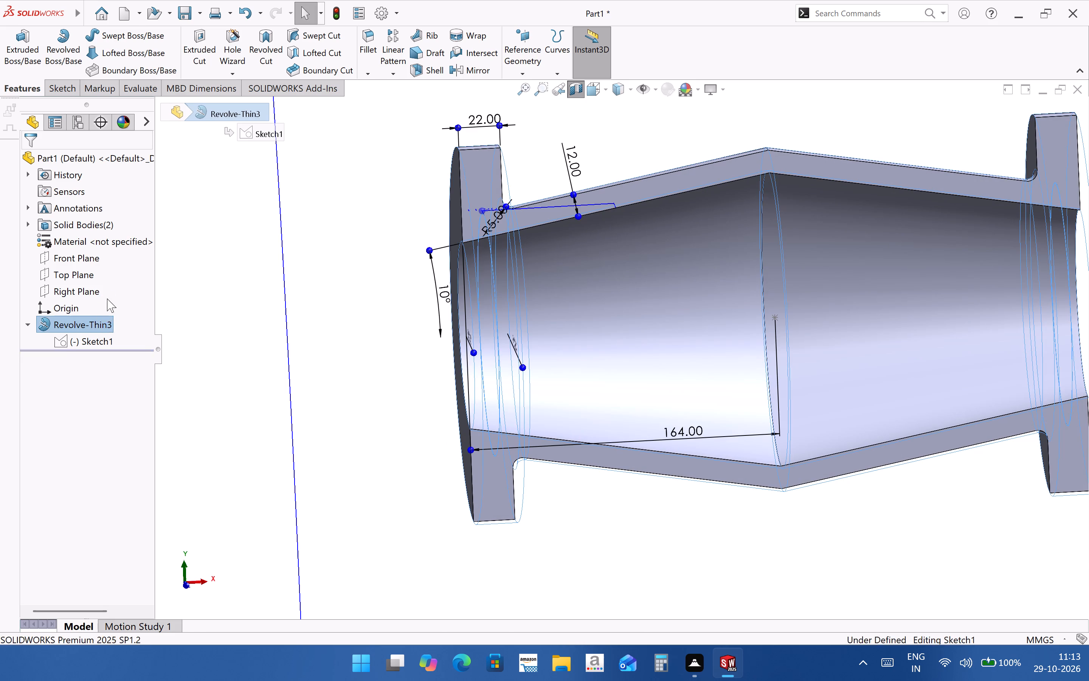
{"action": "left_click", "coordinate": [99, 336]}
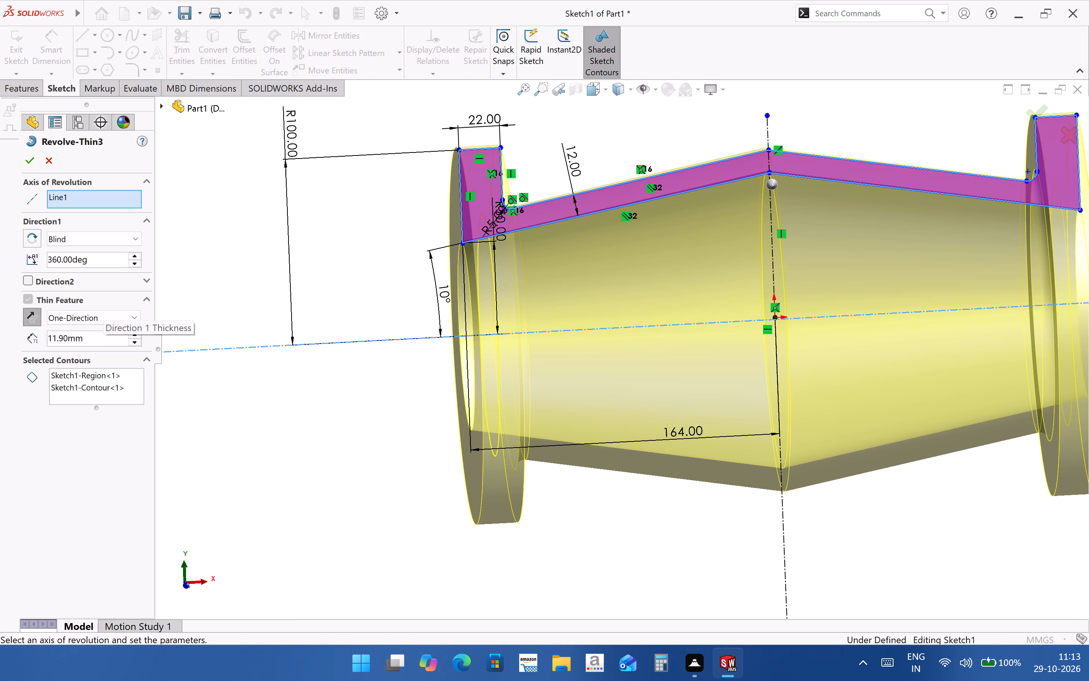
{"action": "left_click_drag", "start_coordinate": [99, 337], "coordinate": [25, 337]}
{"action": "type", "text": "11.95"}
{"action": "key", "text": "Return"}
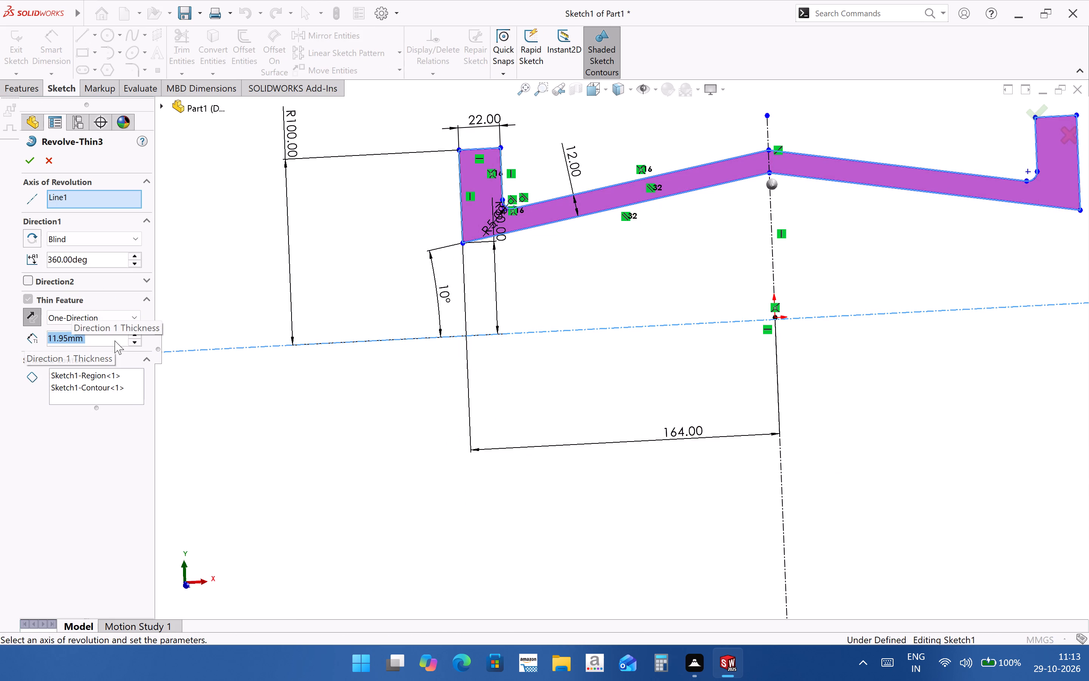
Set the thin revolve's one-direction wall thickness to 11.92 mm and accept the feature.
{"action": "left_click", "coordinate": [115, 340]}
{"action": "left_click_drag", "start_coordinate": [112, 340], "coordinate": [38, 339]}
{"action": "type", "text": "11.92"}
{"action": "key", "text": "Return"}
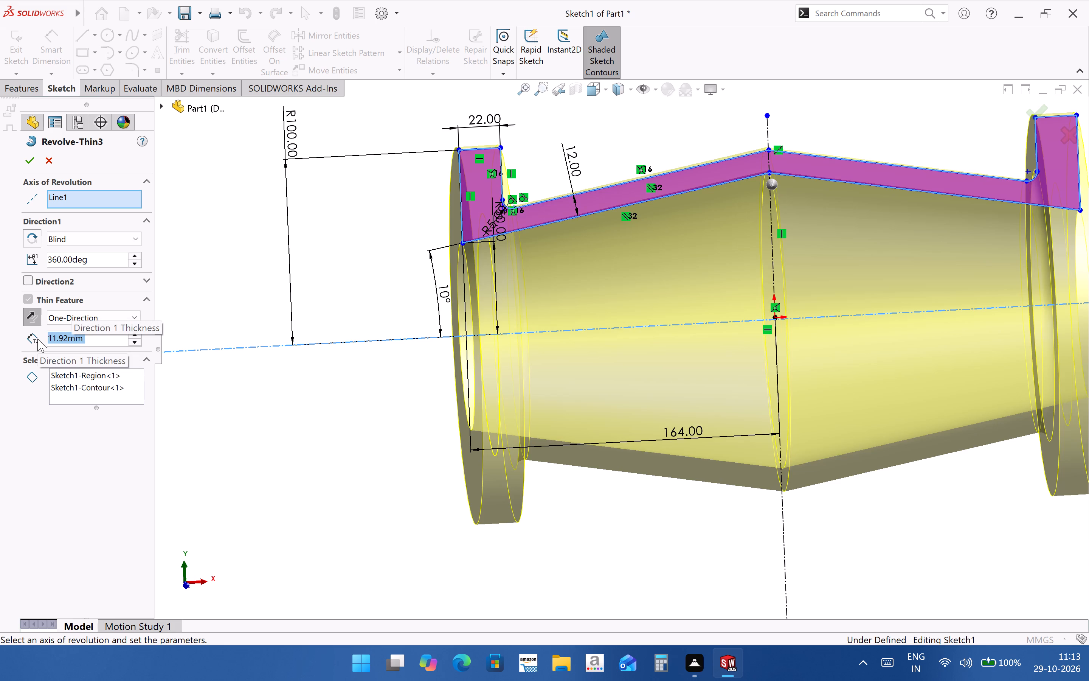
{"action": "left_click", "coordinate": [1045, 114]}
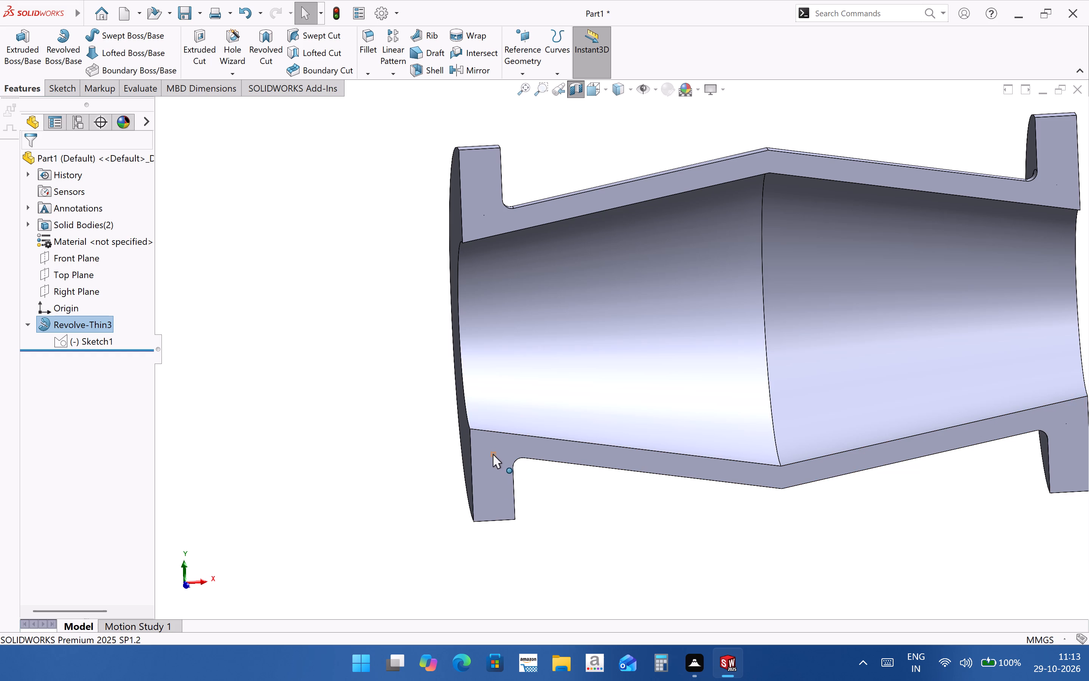
Edit the thin revolve feature again, set its one-direction wall thickness to 11.93 mm and accept it.
{"action": "left_click", "coordinate": [98, 328]}
{"action": "left_click", "coordinate": [106, 300]}
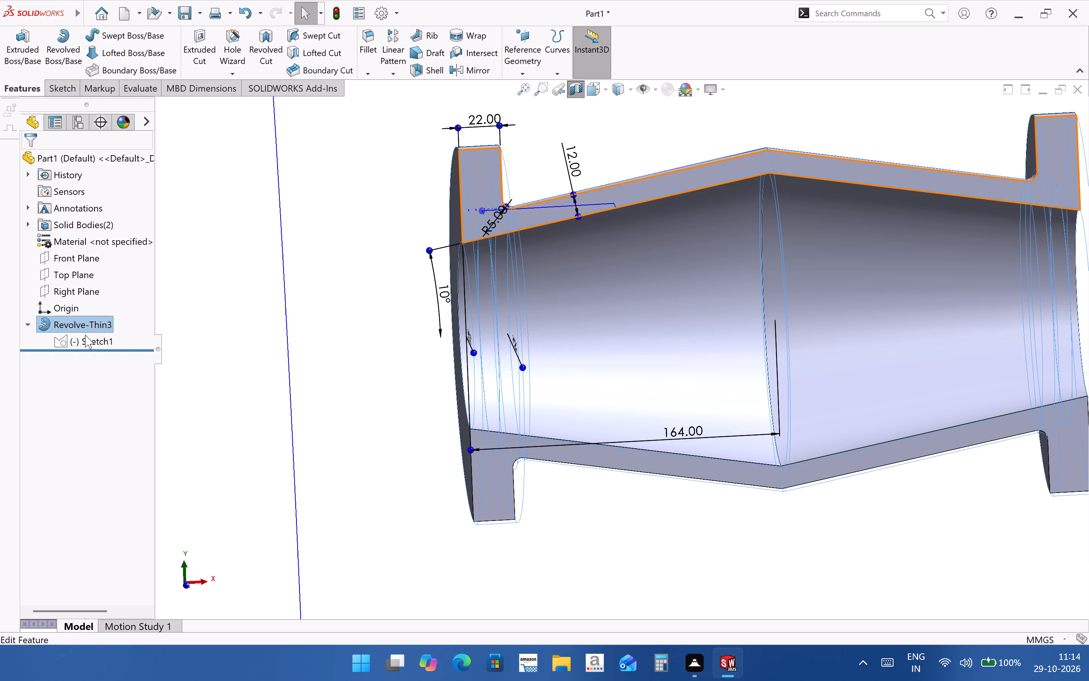
{"action": "left_click", "coordinate": [92, 326]}
{"action": "left_click", "coordinate": [108, 295]}
{"action": "left_click", "coordinate": [256, 350]}
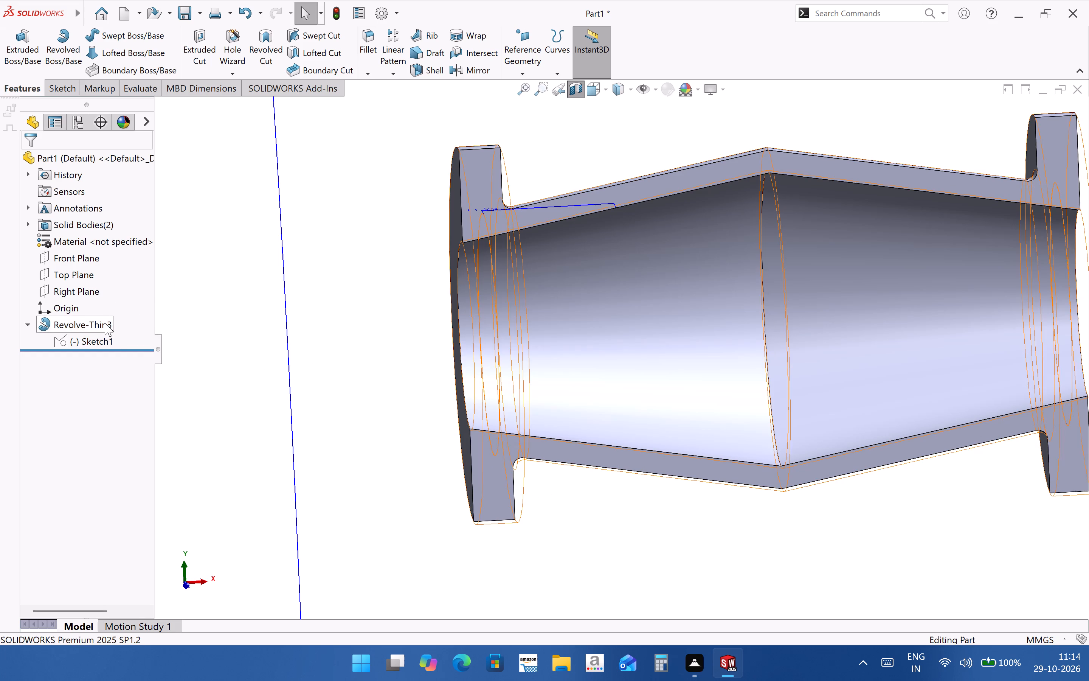
{"action": "left_click", "coordinate": [105, 323]}
{"action": "left_click", "coordinate": [121, 300]}
{"action": "left_click", "coordinate": [92, 342]}
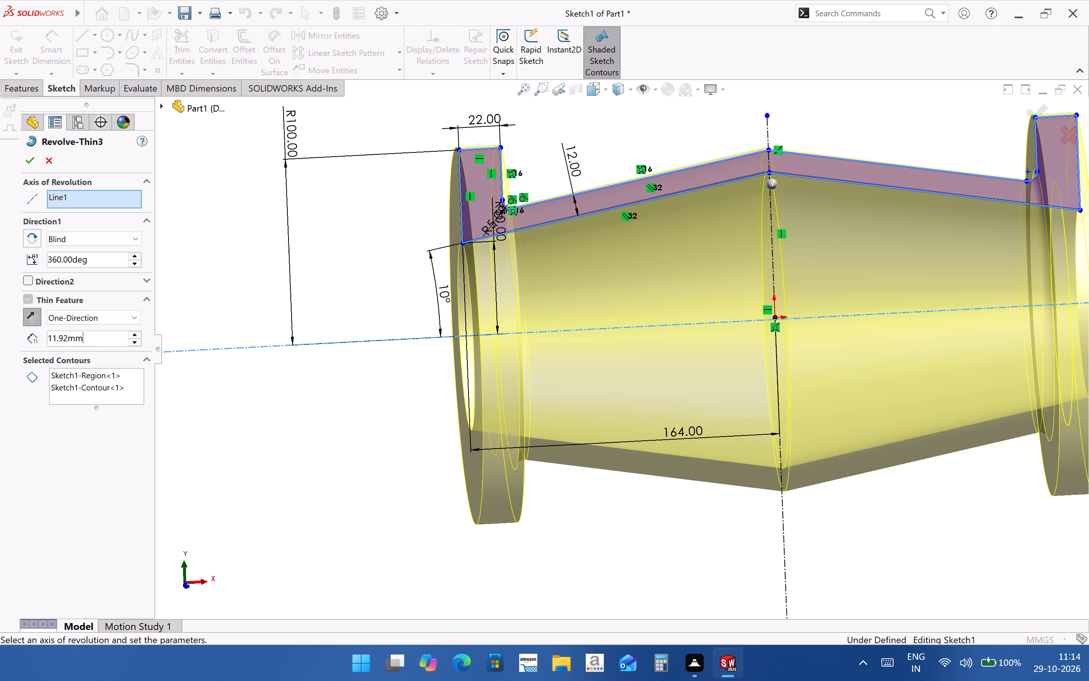
{"action": "left_click", "coordinate": [136, 334]}
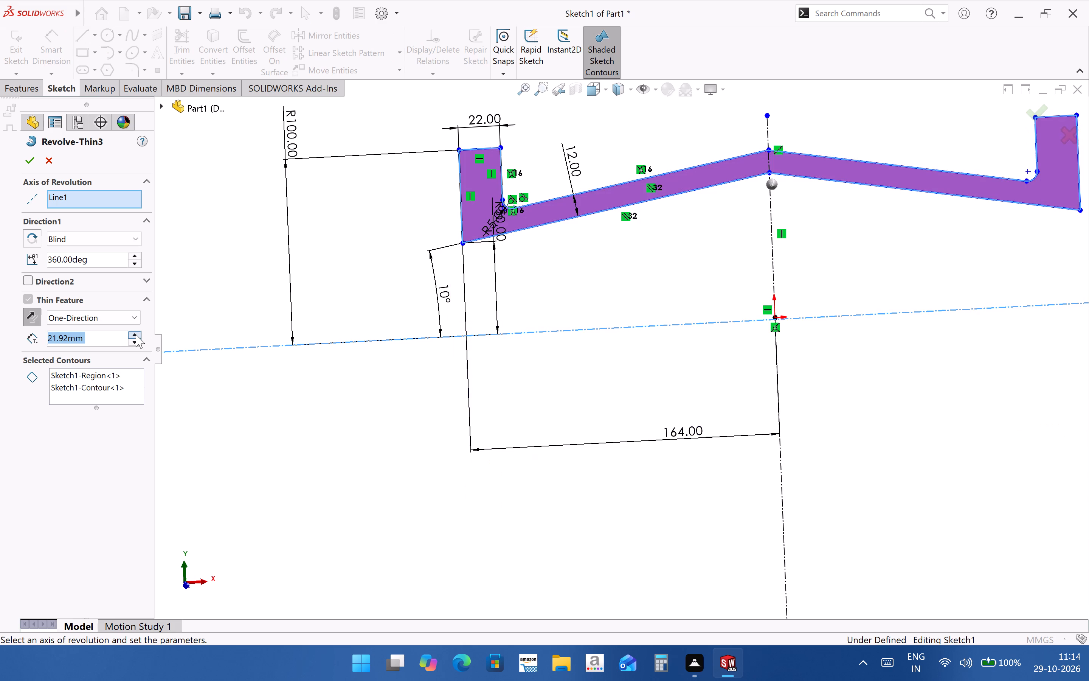
{"action": "left_click", "coordinate": [136, 339]}
{"action": "left_click", "coordinate": [68, 339]}
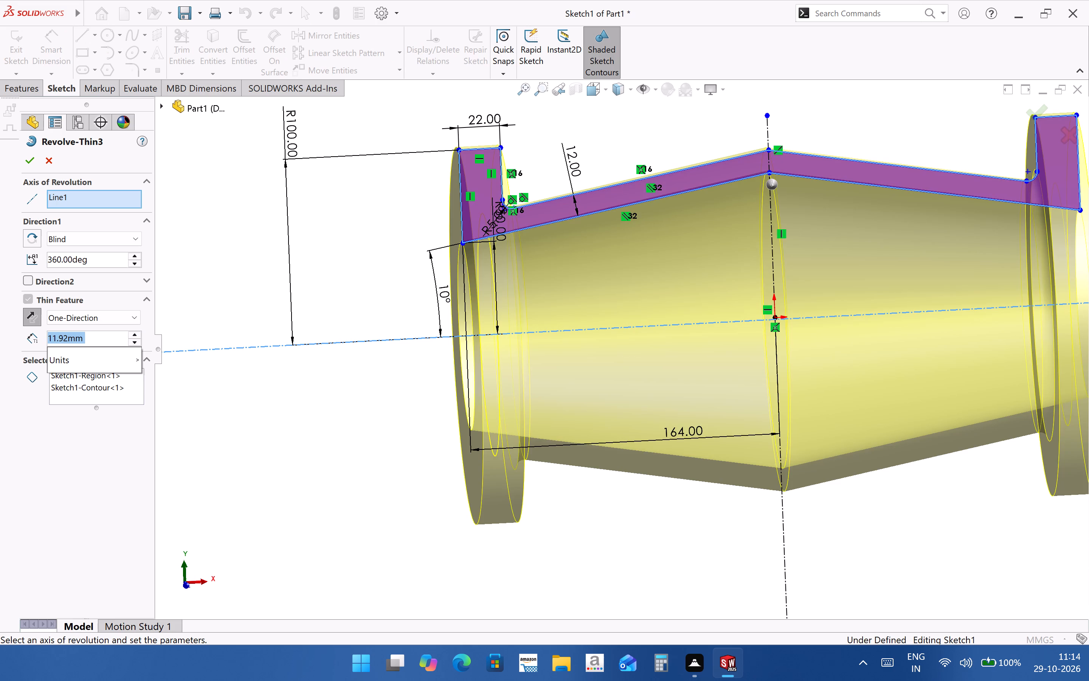
{"action": "key", "text": "BackSpace"}
{"action": "key", "text": "3"}
{"action": "key", "text": "Return"}
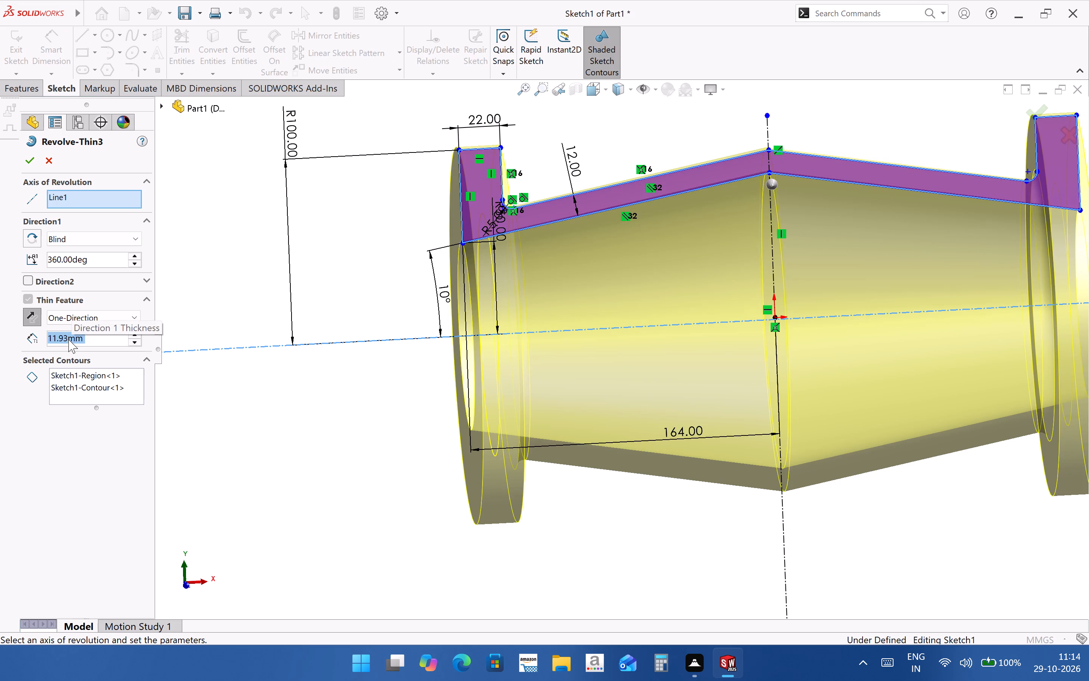
{"action": "left_click", "coordinate": [30, 159]}
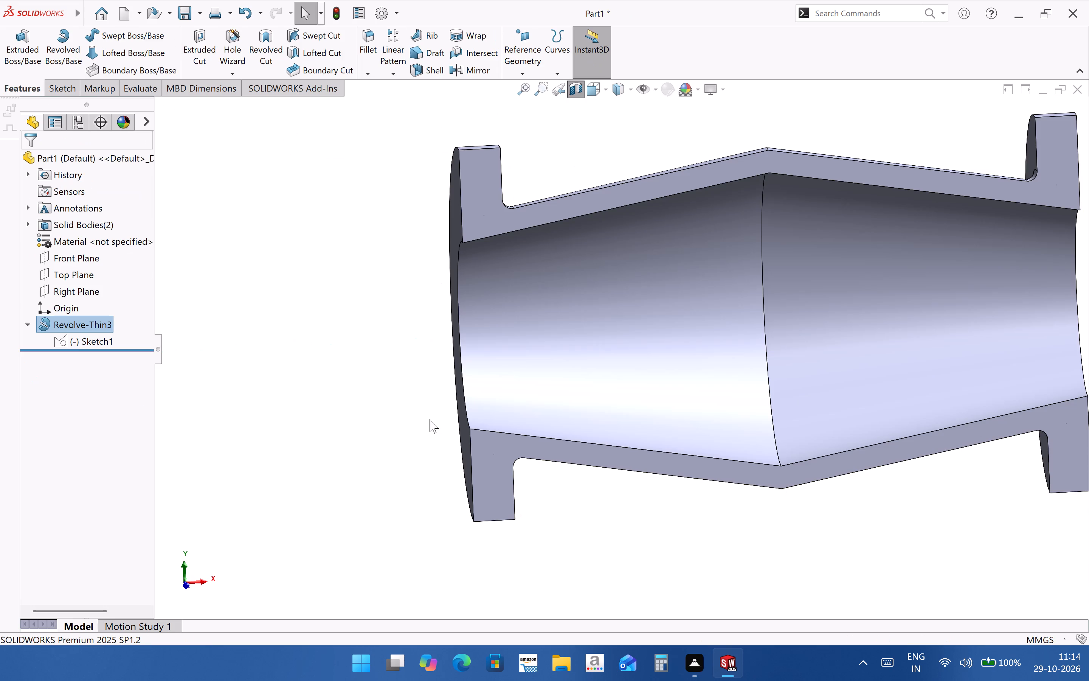
Examine the sectioned part, especially the positive-X flange and its fillet corner, for remaining cavities.
{"action": "scroll", "coordinate": [514, 214], "scroll_direction": "down", "scroll_amount": 2}
{"action": "scroll", "coordinate": [390, 267], "scroll_direction": "up", "scroll_amount": 3}
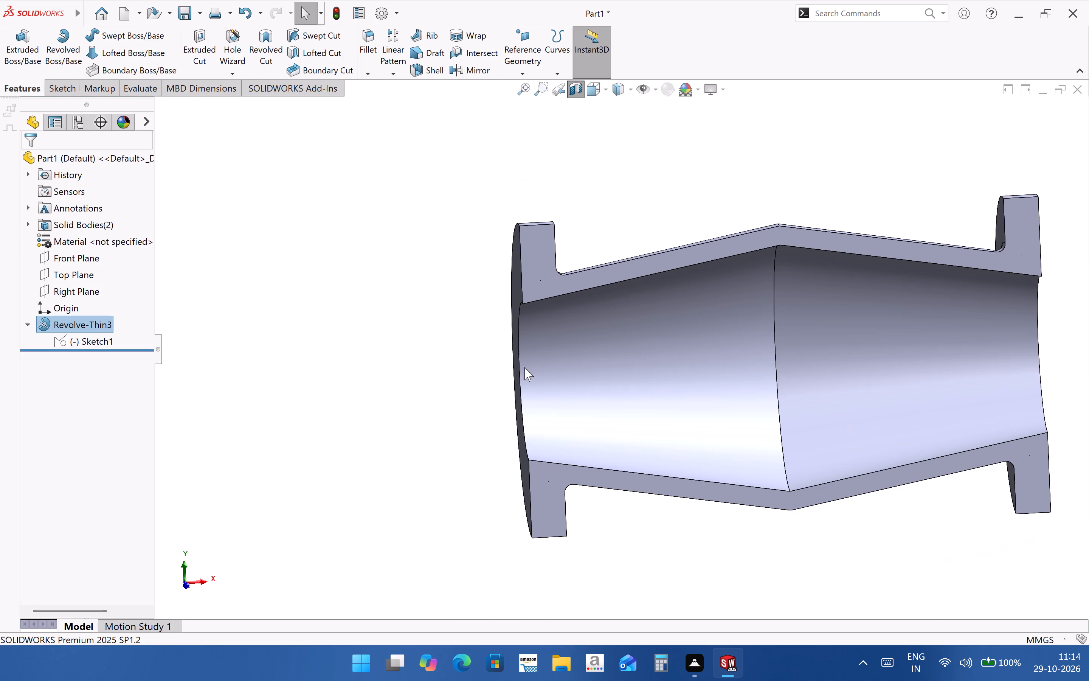
{"action": "scroll", "coordinate": [988, 263], "scroll_direction": "down", "scroll_amount": 8}
{"action": "scroll", "coordinate": [714, 285], "scroll_direction": "down", "scroll_amount": 3}
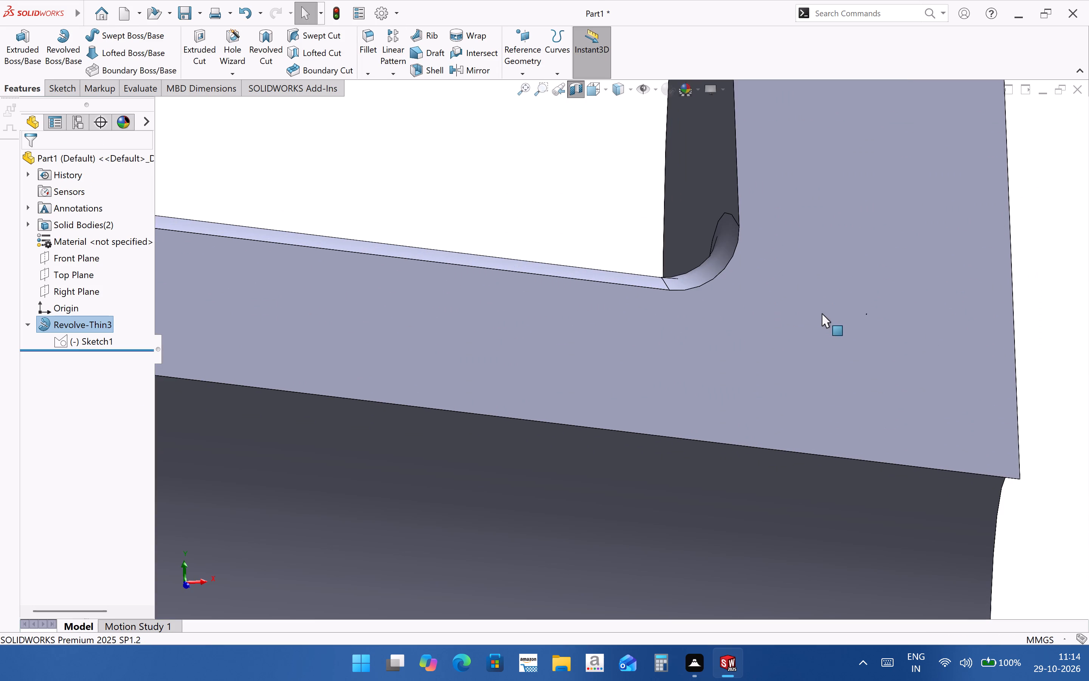
{"action": "middle_click_drag", "start_coordinate": [822, 313], "coordinate": [803, 327]}
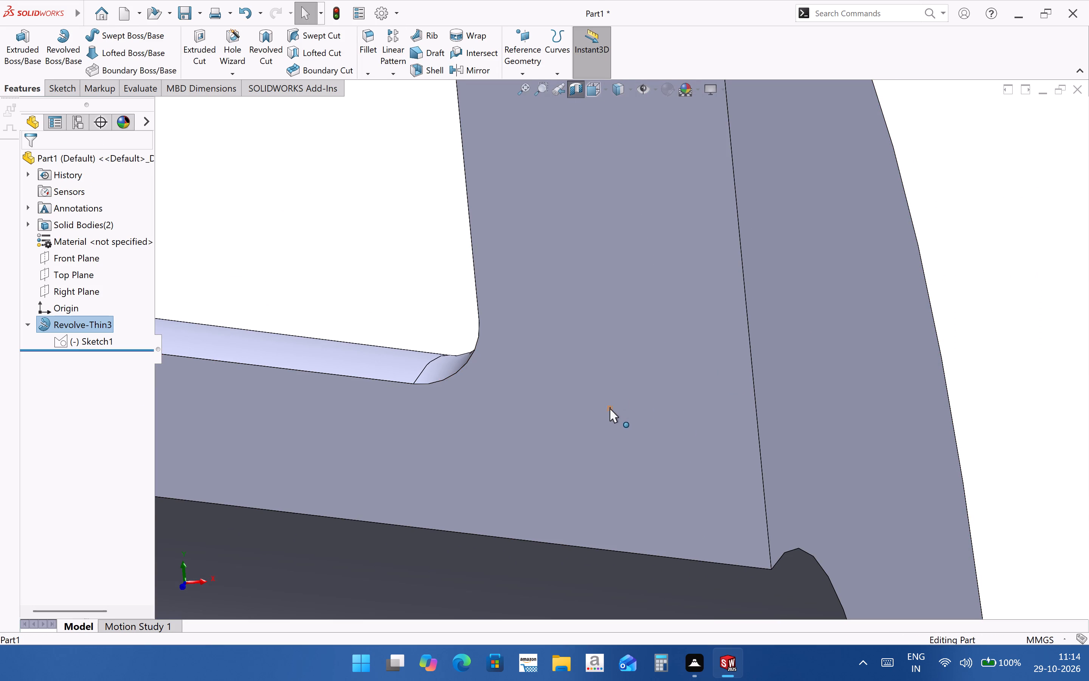
{"action": "scroll", "coordinate": [764, 404], "scroll_direction": "up", "scroll_amount": 7}
{"action": "left_click", "coordinate": [68, 323]}
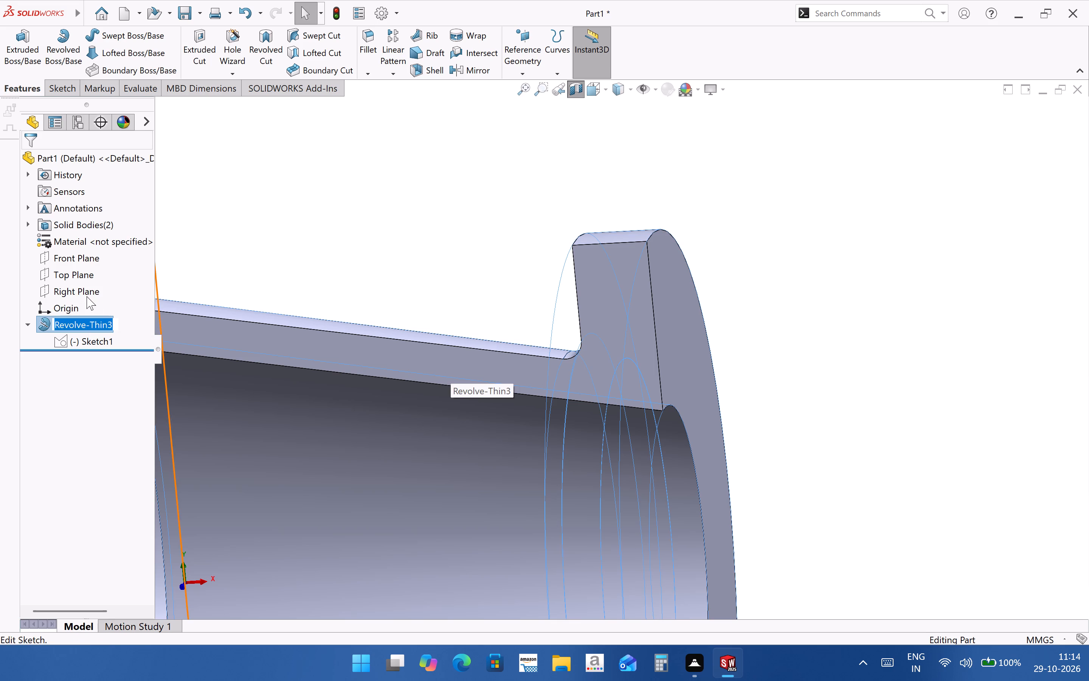
{"action": "left_click", "coordinate": [906, 314]}
{"action": "scroll", "coordinate": [918, 375], "scroll_direction": "up", "scroll_amount": 4}
{"action": "scroll", "coordinate": [775, 473], "scroll_direction": "up", "scroll_amount": 5}
{"action": "scroll", "coordinate": [386, 389], "scroll_direction": "down", "scroll_amount": 5}
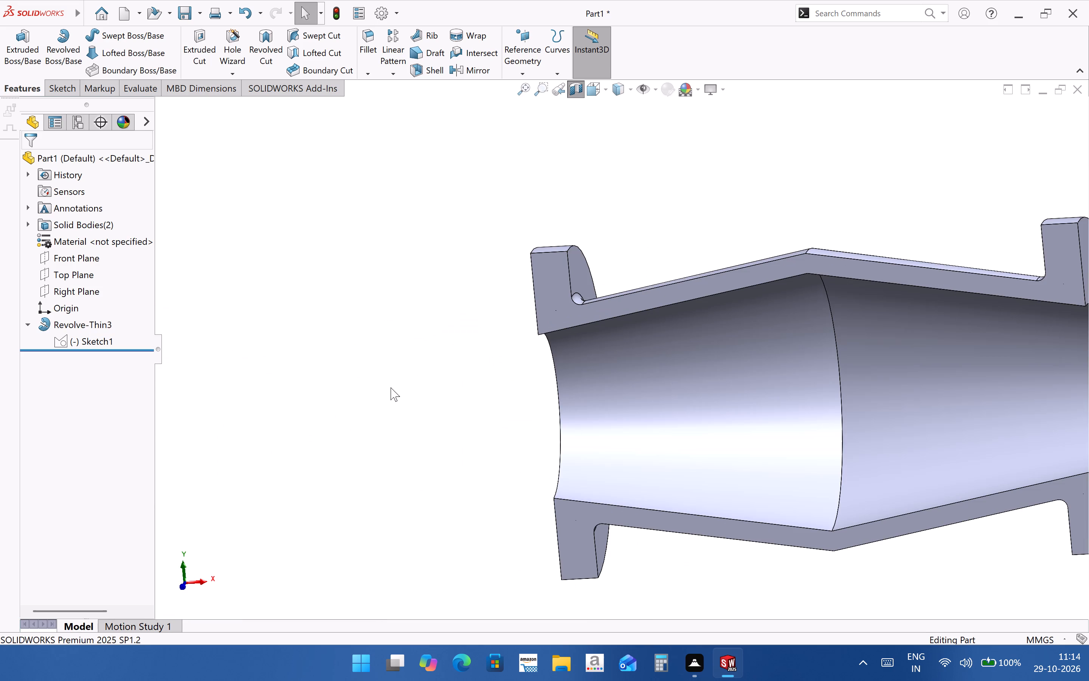
Edit the thin revolve feature, set its one-direction wall thickness to 11.94 mm and accept it.
{"action": "left_click", "coordinate": [66, 328]}
{"action": "left_click", "coordinate": [76, 299]}
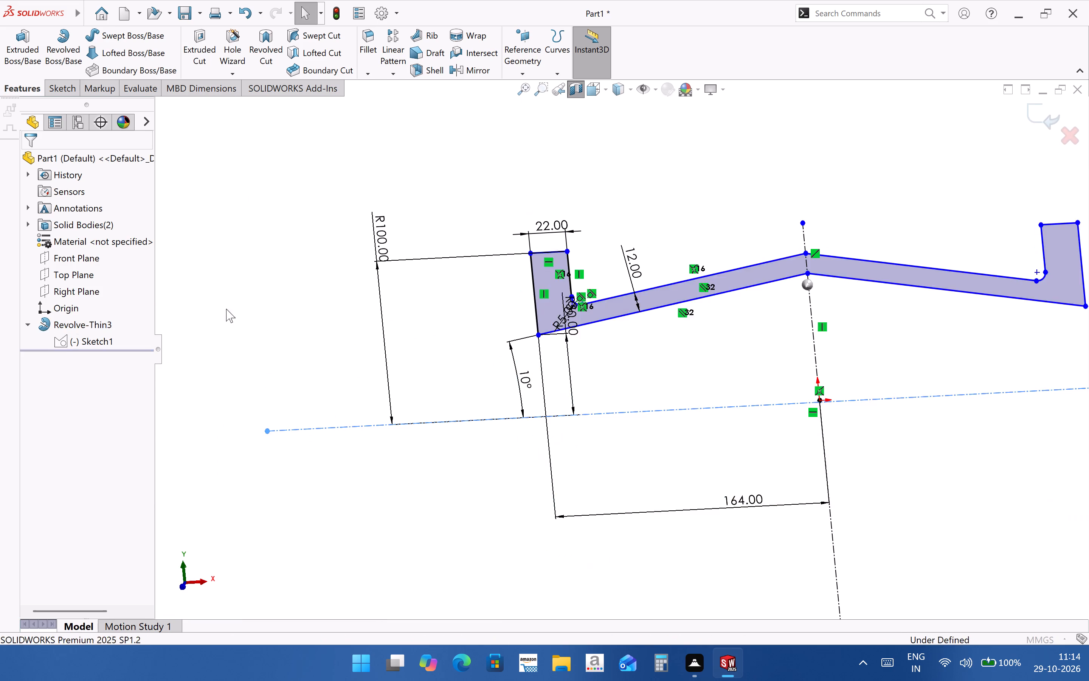
{"action": "left_click", "coordinate": [90, 341]}
{"action": "key", "text": "BackSpace"}
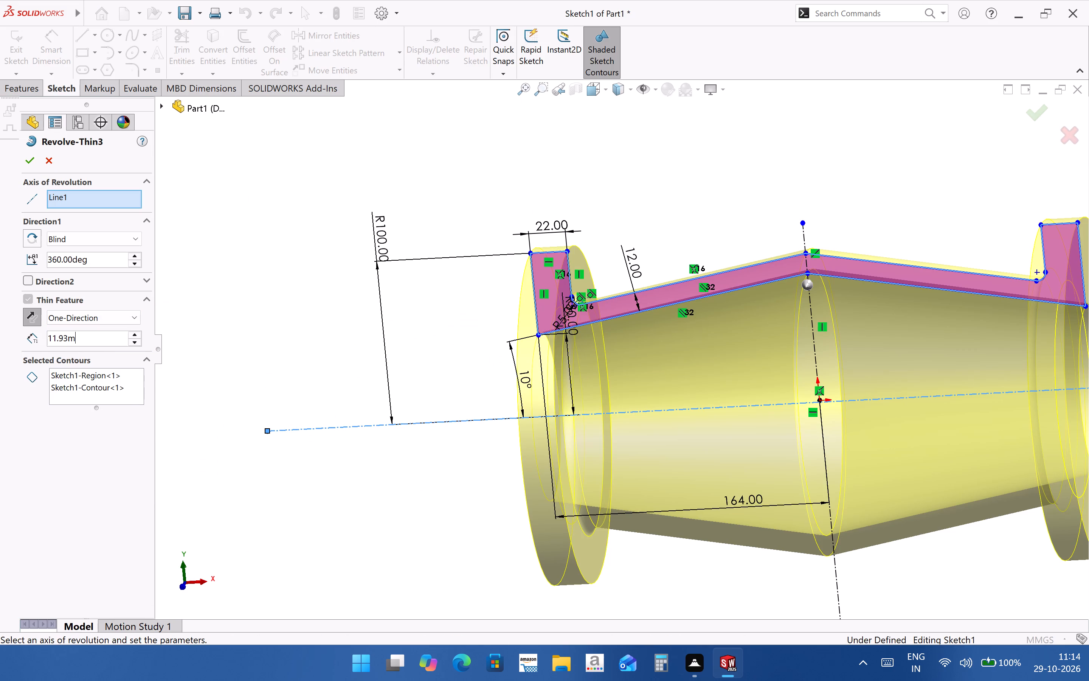
{"action": "key", "text": "BackSpace"}
{"action": "key", "text": "BackSpace"}
{"action": "key", "text": "4"}
{"action": "key", "text": "Return"}
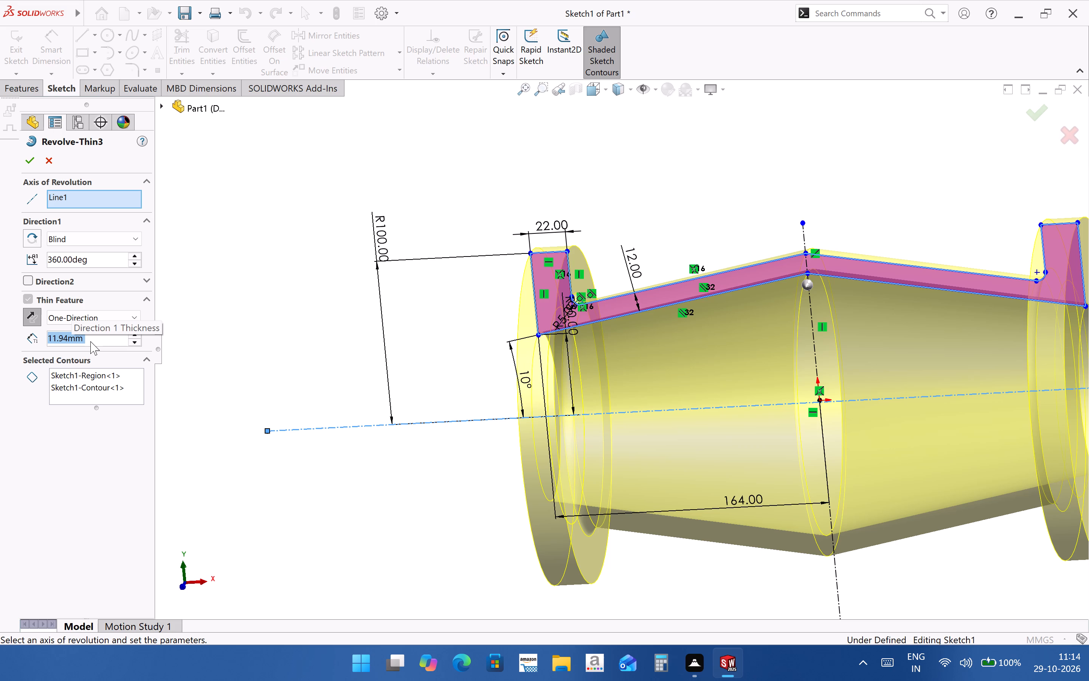
{"action": "left_click", "coordinate": [31, 162]}
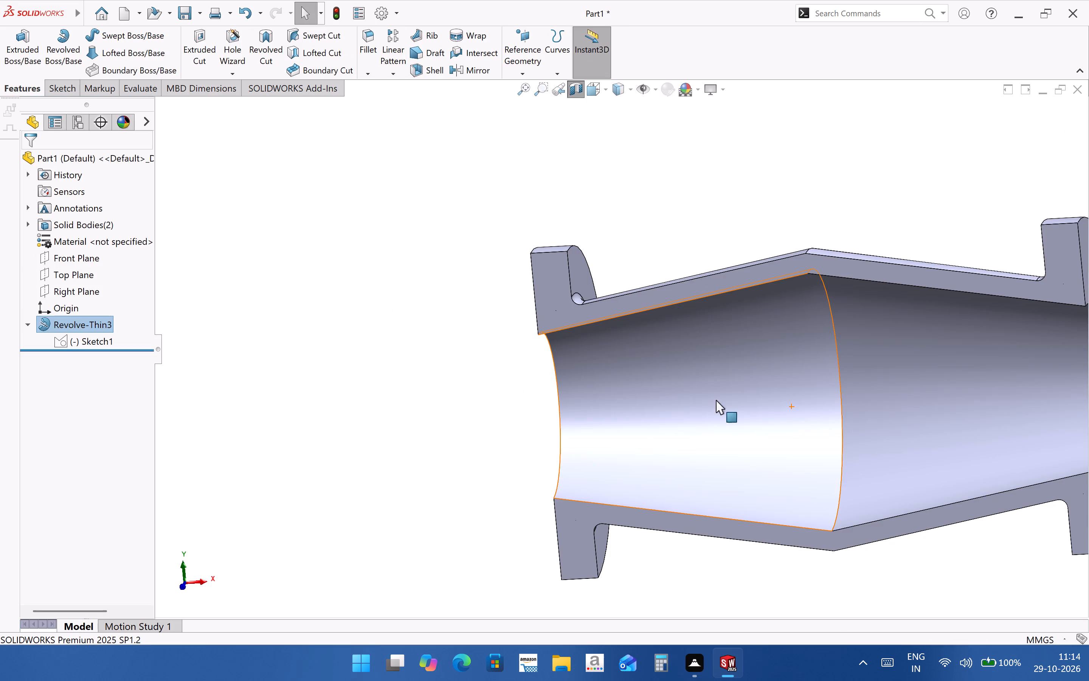
Examine the negative-X flange's section and the overall sectioned part for remaining cavities.
{"action": "scroll", "coordinate": [646, 354], "scroll_direction": "down", "scroll_amount": 4}
{"action": "middle_click_drag", "start_coordinate": [561, 326], "coordinate": [571, 283]}
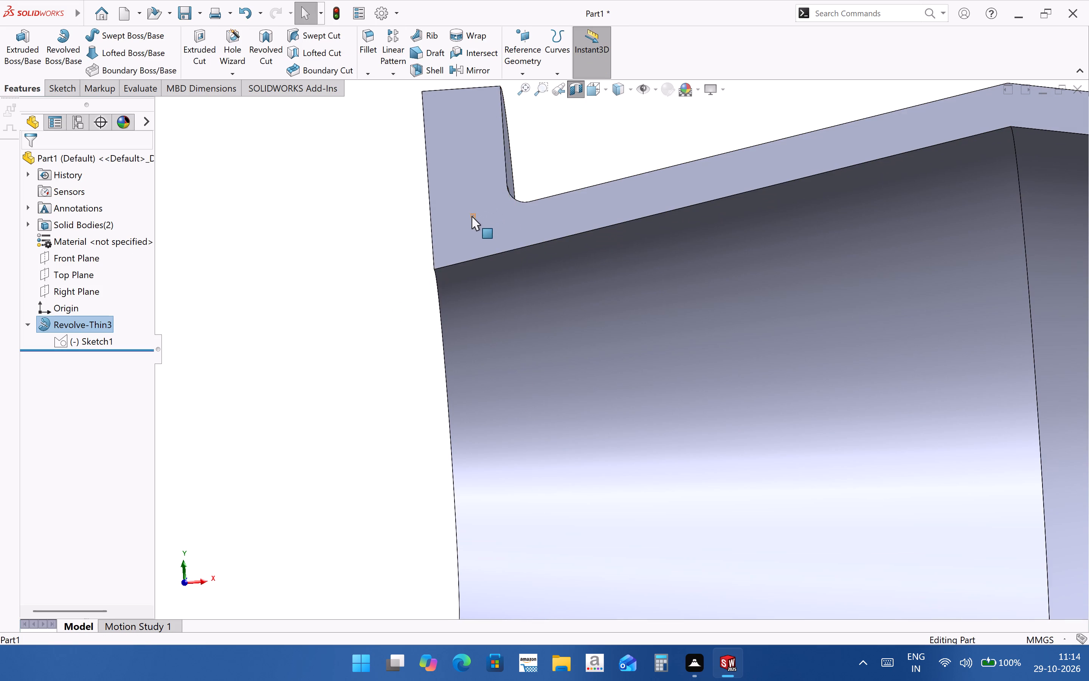
{"action": "scroll", "coordinate": [533, 388], "scroll_direction": "up", "scroll_amount": 3}
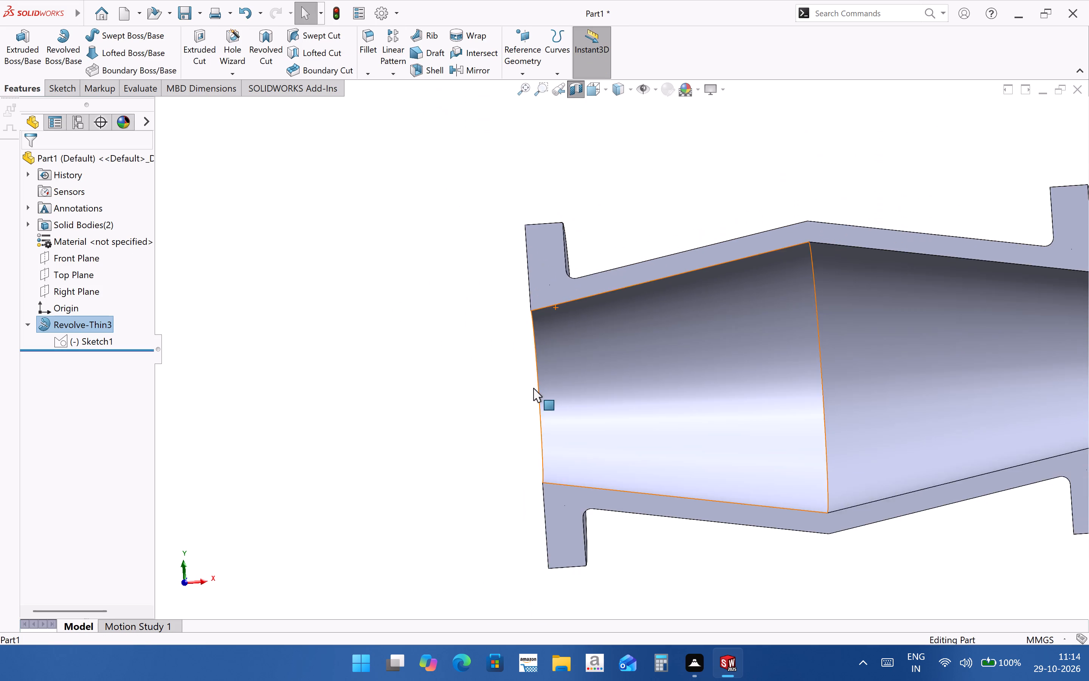
{"action": "scroll", "coordinate": [533, 388], "scroll_direction": "up", "scroll_amount": 4}
{"action": "middle_click_drag", "start_coordinate": [751, 410], "coordinate": [773, 386]}
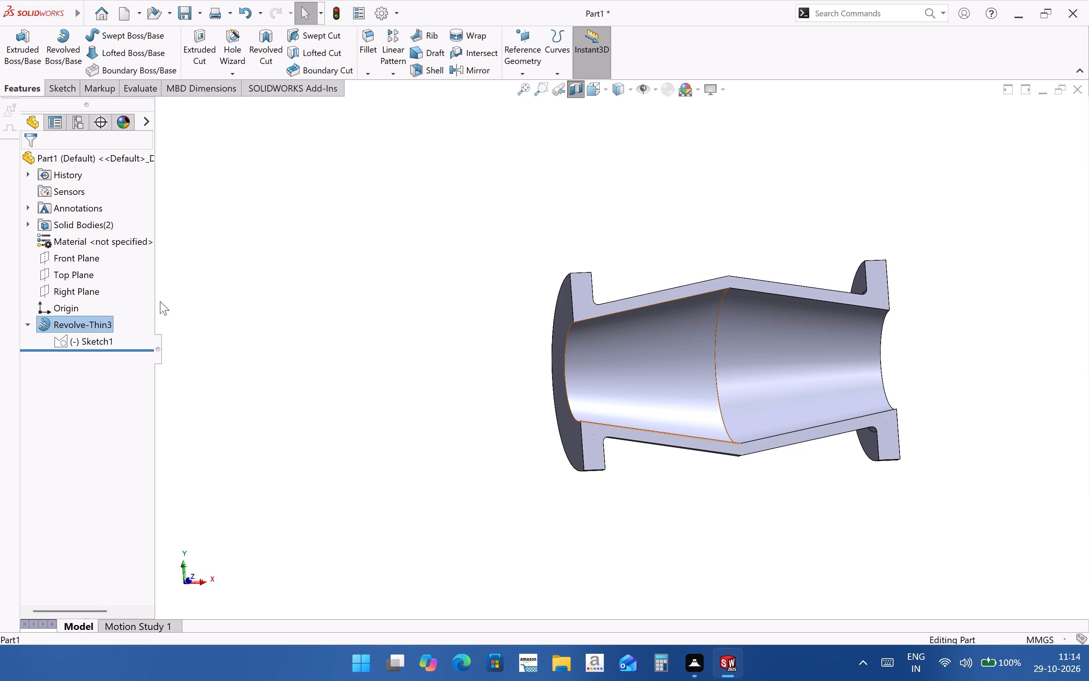
{"action": "left_click", "coordinate": [106, 327]}
{"action": "left_click", "coordinate": [367, 385]}
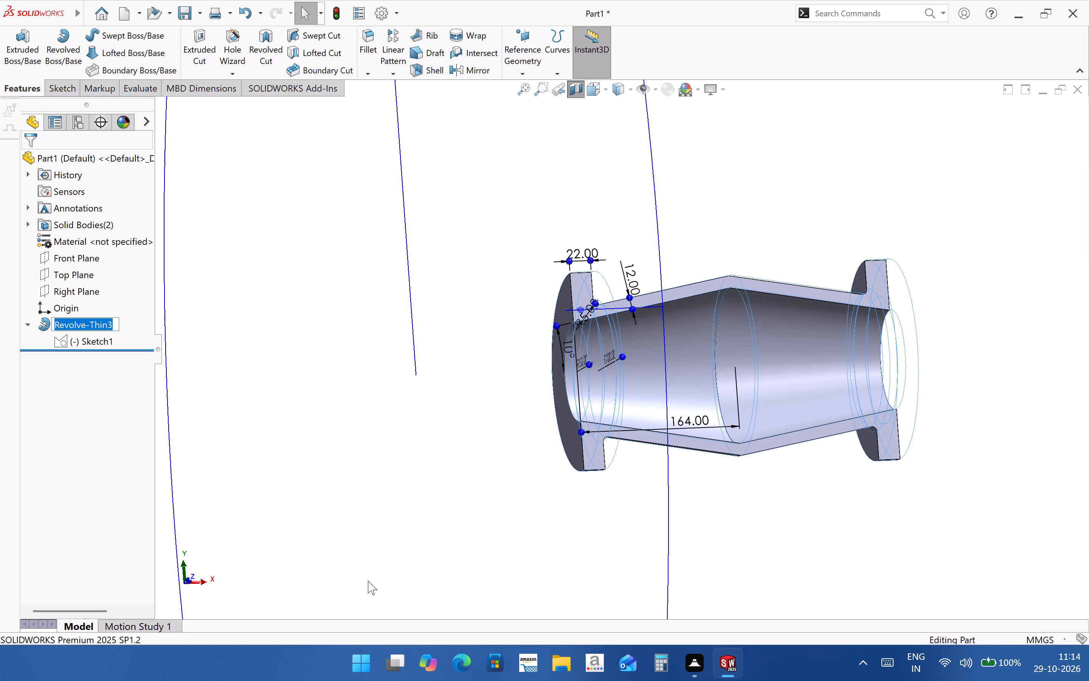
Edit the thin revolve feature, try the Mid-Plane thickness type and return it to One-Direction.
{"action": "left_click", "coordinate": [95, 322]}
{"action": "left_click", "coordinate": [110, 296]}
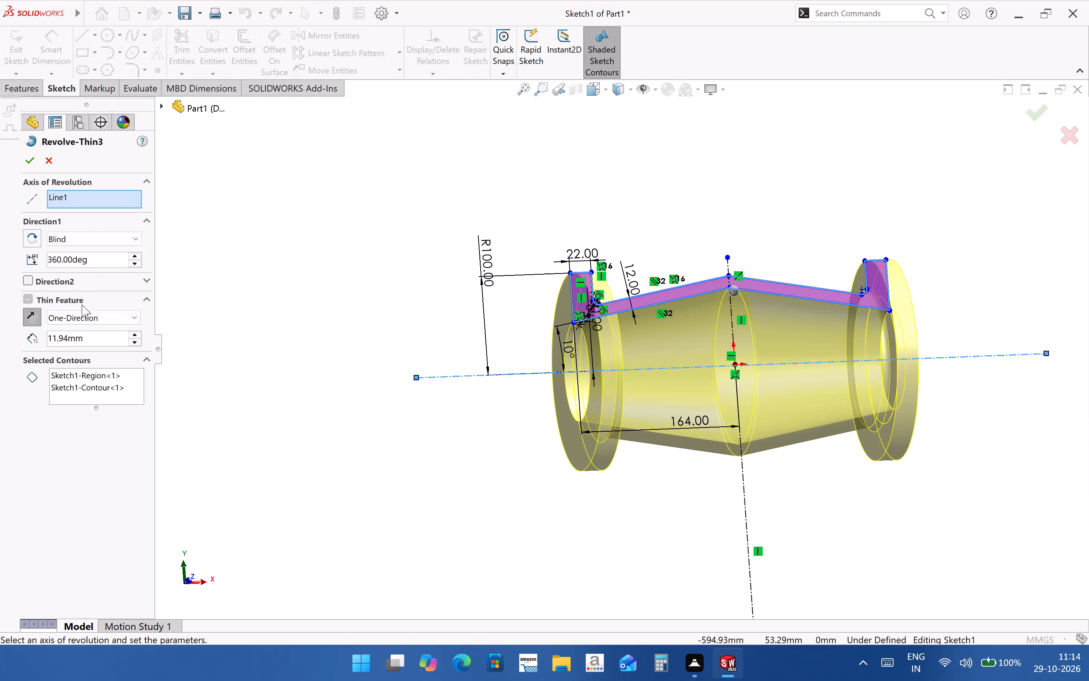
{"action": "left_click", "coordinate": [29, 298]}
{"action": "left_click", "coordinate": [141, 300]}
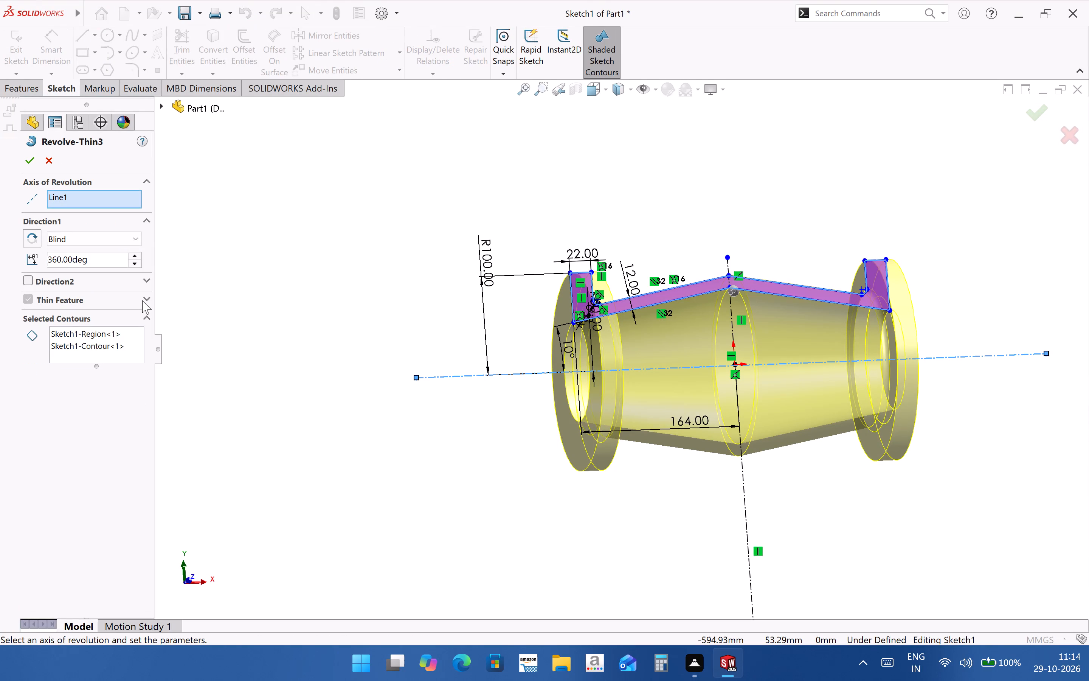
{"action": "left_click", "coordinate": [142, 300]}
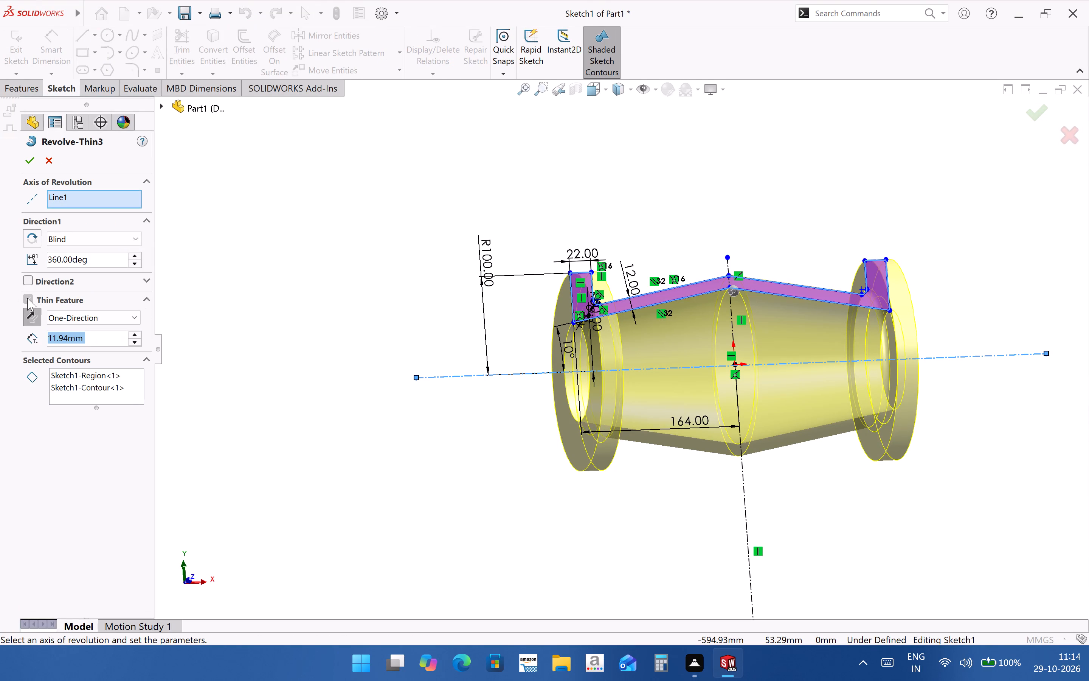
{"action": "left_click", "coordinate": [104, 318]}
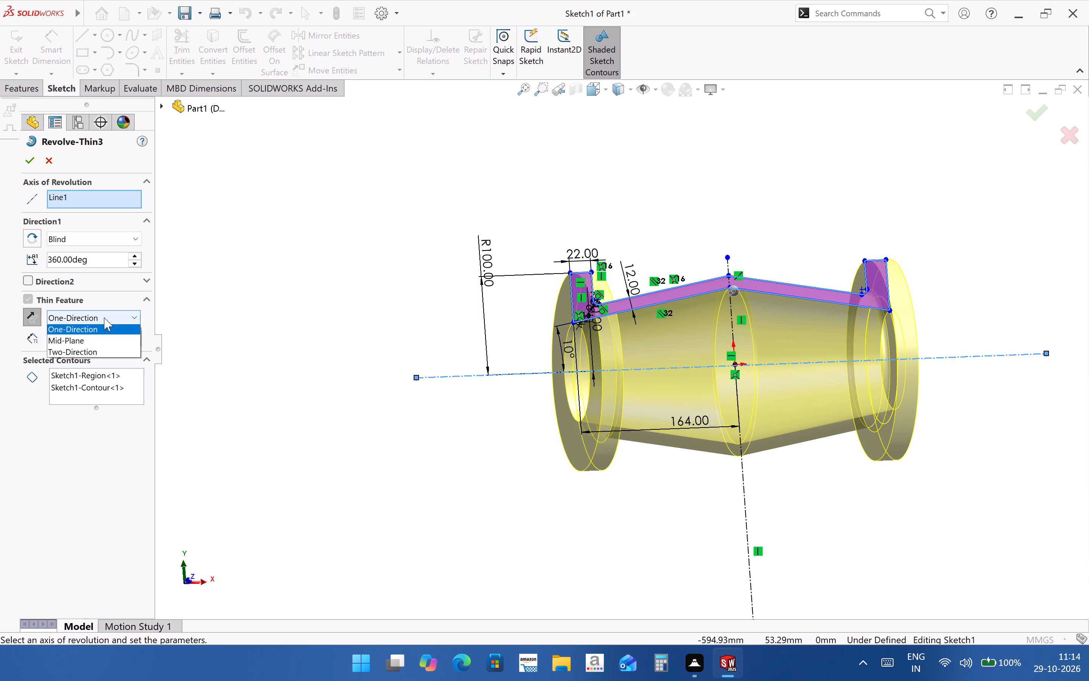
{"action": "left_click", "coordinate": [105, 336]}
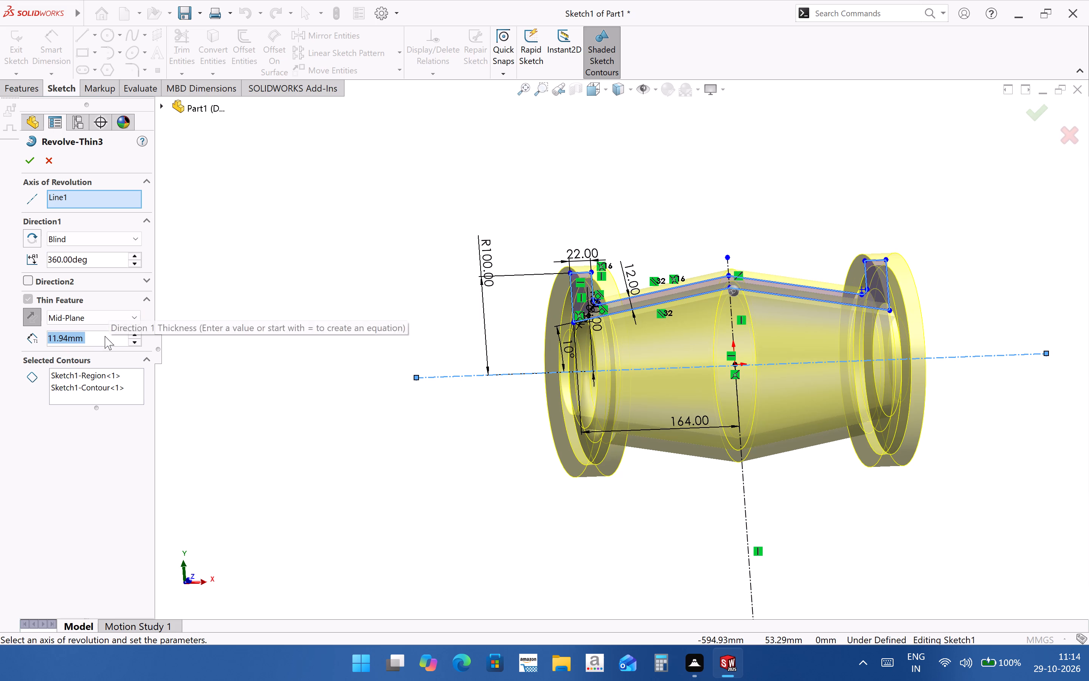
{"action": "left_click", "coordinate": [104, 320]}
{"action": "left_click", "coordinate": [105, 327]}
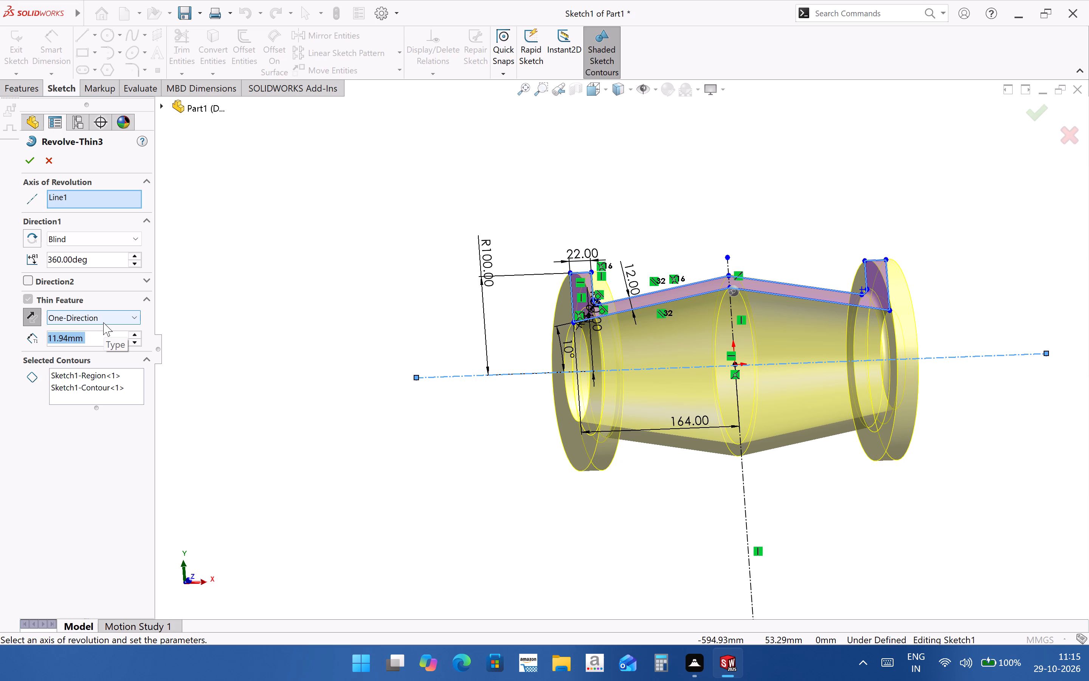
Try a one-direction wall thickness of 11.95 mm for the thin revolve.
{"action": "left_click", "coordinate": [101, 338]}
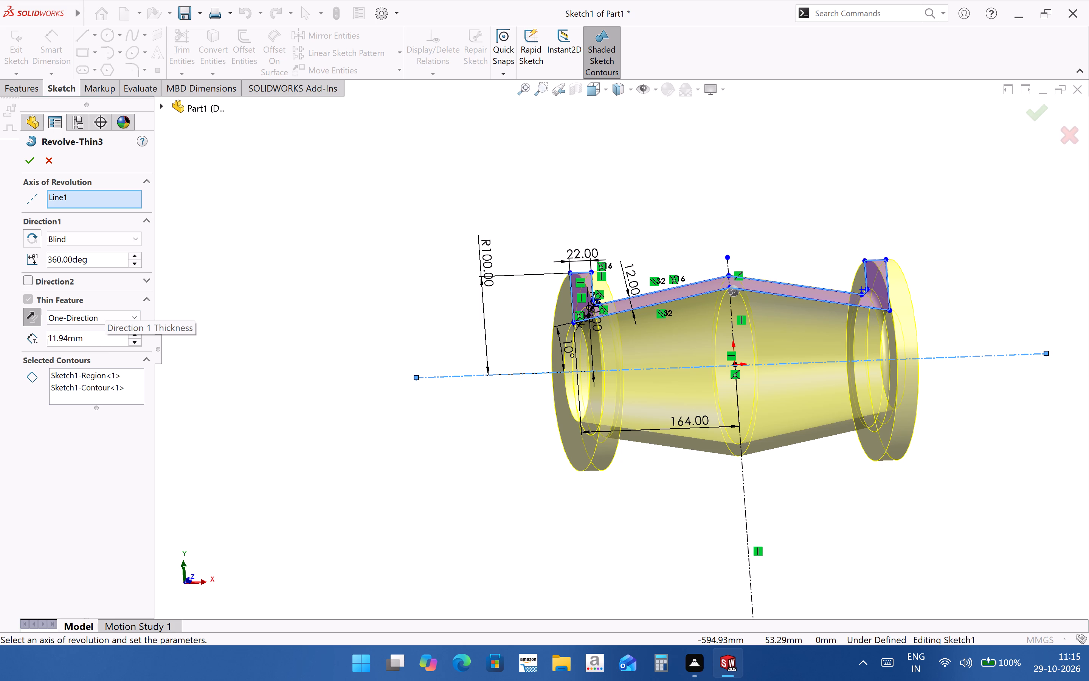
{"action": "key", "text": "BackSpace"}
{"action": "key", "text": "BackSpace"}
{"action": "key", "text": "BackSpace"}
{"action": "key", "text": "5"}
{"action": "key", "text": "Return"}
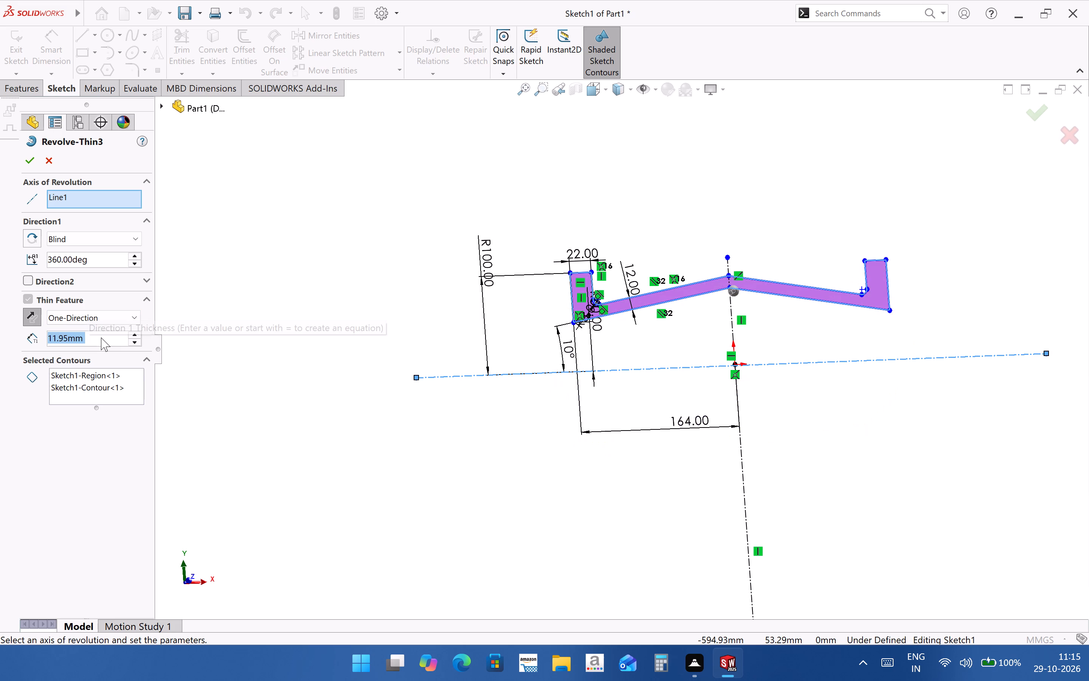
Set the thin revolve's one-direction wall thickness to 11.94 mm and accept the feature.
{"action": "left_click", "coordinate": [101, 337]}
{"action": "key", "text": "BackSpace"}
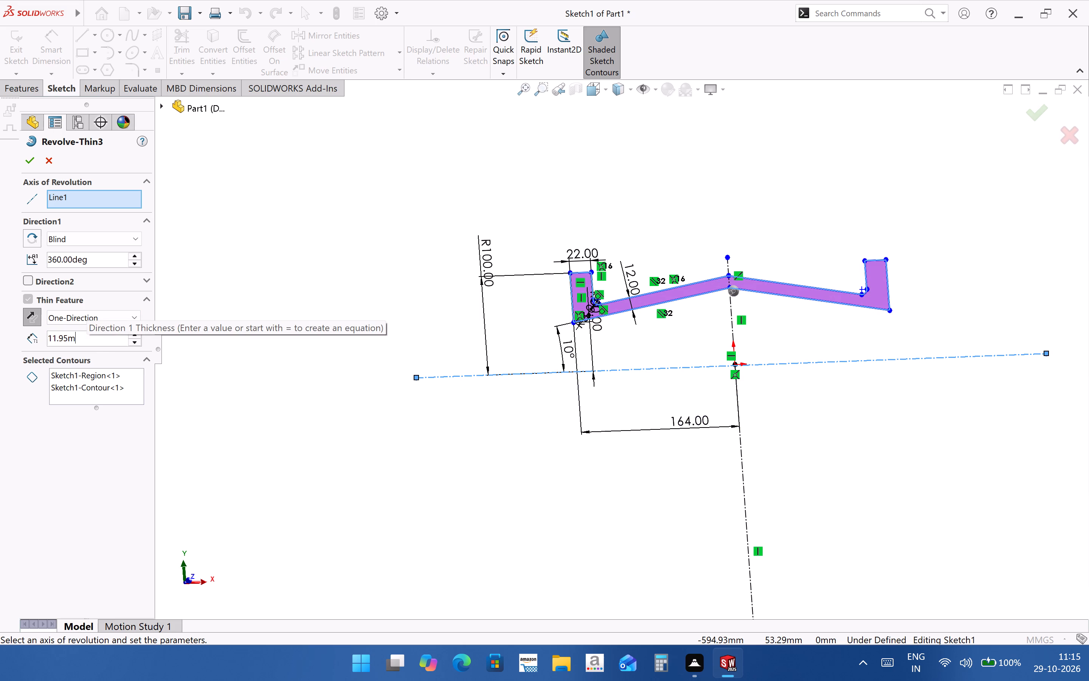
{"action": "key", "text": "BackSpace"}
{"action": "key", "text": "BackSpace"}
{"action": "key", "text": "4"}
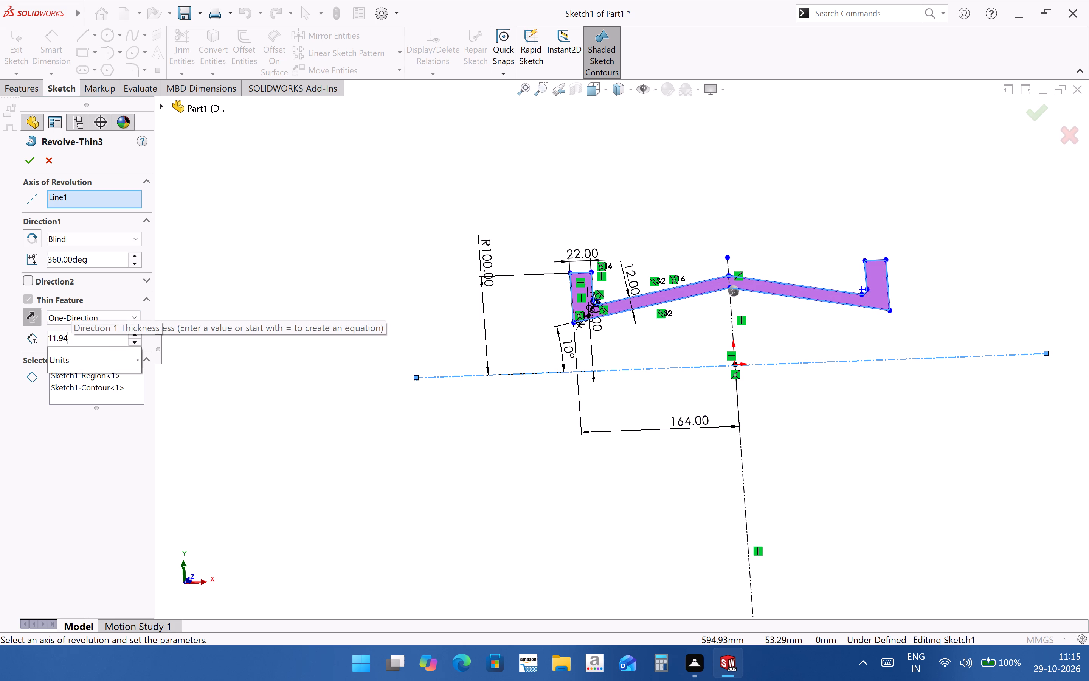
{"action": "key", "text": "Return"}
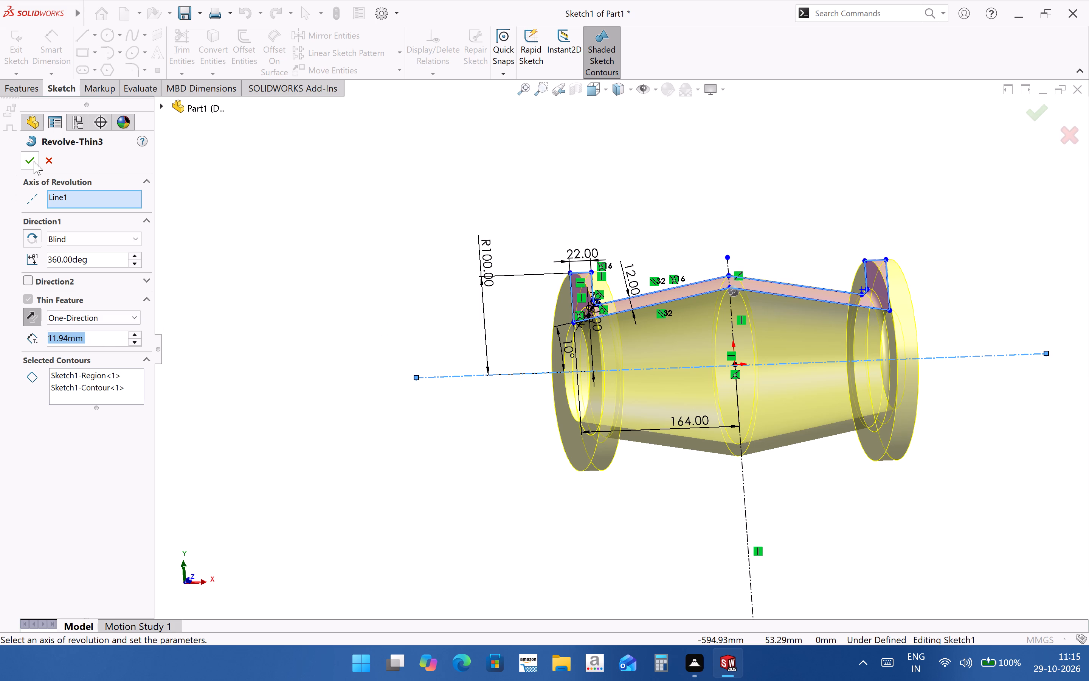
{"action": "left_click", "coordinate": [38, 159]}
Recheck the sectioned flanges and open the thin revolve's profile sketch for editing.
{"action": "left_click", "coordinate": [768, 535]}
{"action": "scroll", "coordinate": [704, 382], "scroll_direction": "down", "scroll_amount": 5}
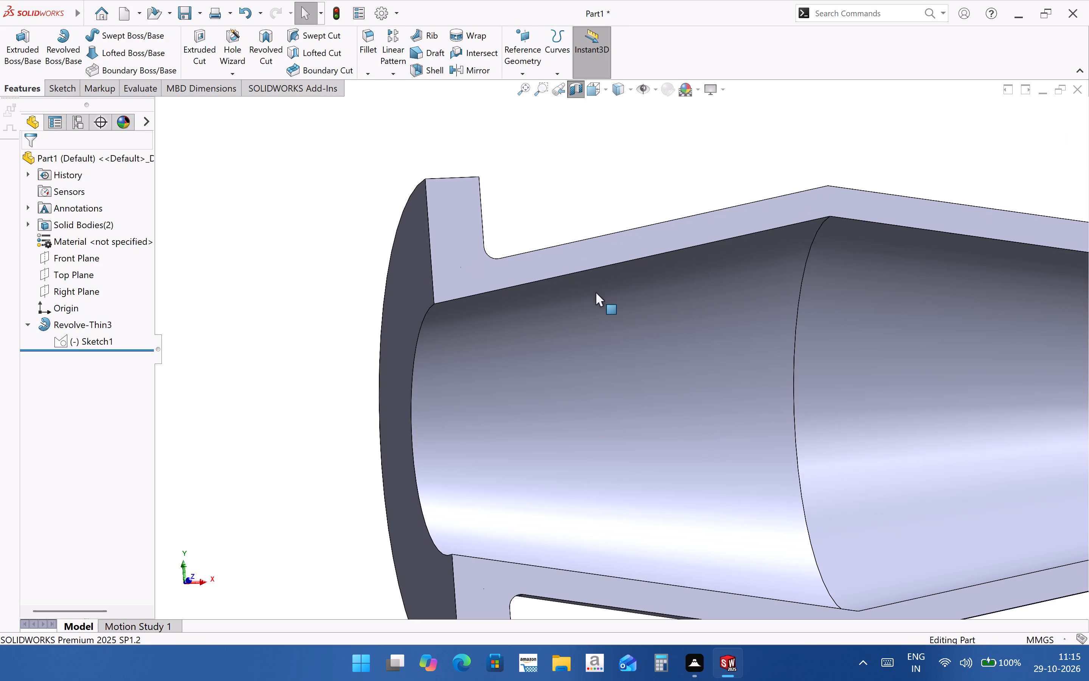
{"action": "middle_click_drag", "start_coordinate": [516, 271], "coordinate": [490, 293]}
{"action": "scroll", "coordinate": [497, 327], "scroll_direction": "up", "scroll_amount": 5}
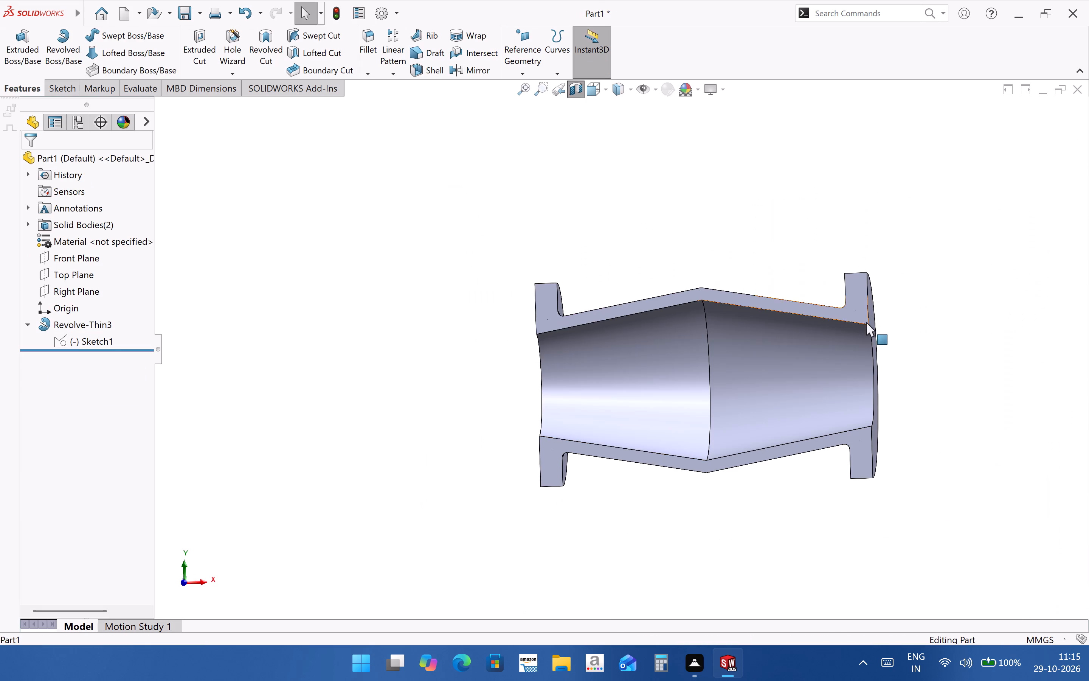
{"action": "left_click", "coordinate": [96, 343]}
{"action": "left_click", "coordinate": [104, 318]}
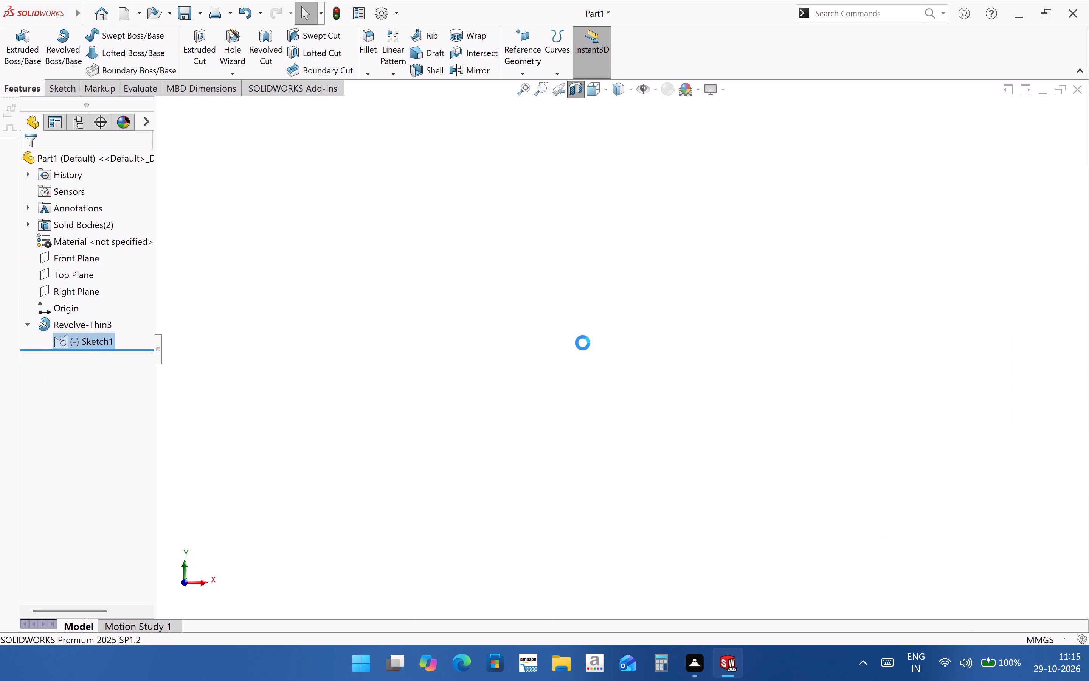
{"action": "scroll", "coordinate": [561, 328], "scroll_direction": "up", "scroll_amount": 2}
{"action": "scroll", "coordinate": [500, 220], "scroll_direction": "down", "scroll_amount": 11}
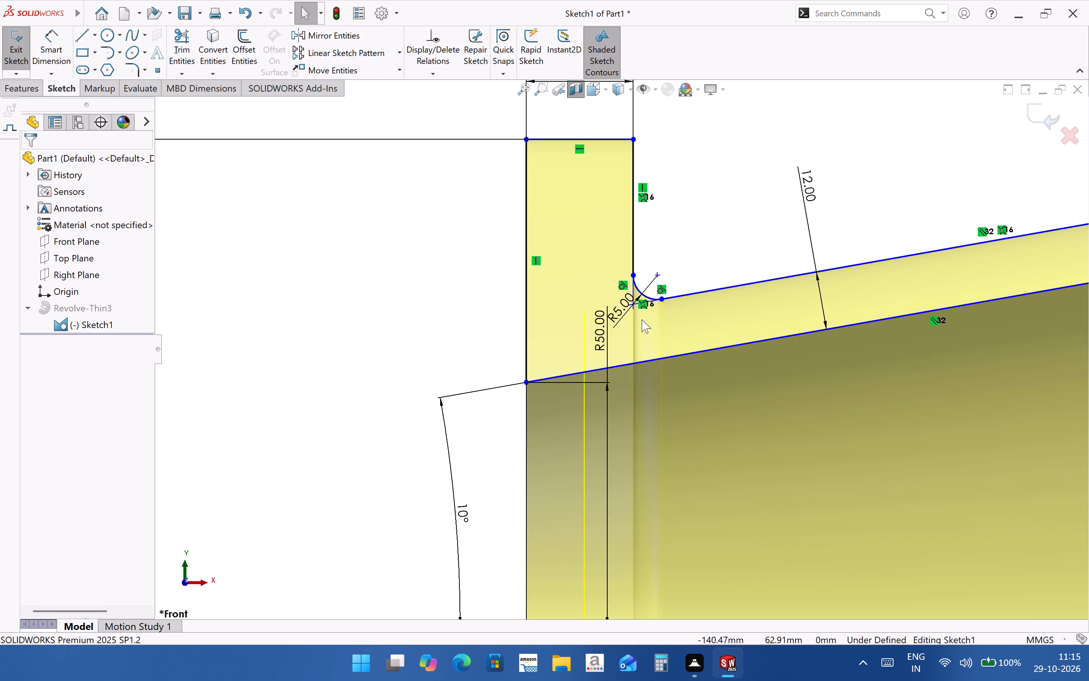
Move the R50 bore dimension below the profile and the R5 fillet dimension outward, clear of the flange corner.
{"action": "left_click", "coordinate": [568, 341]}
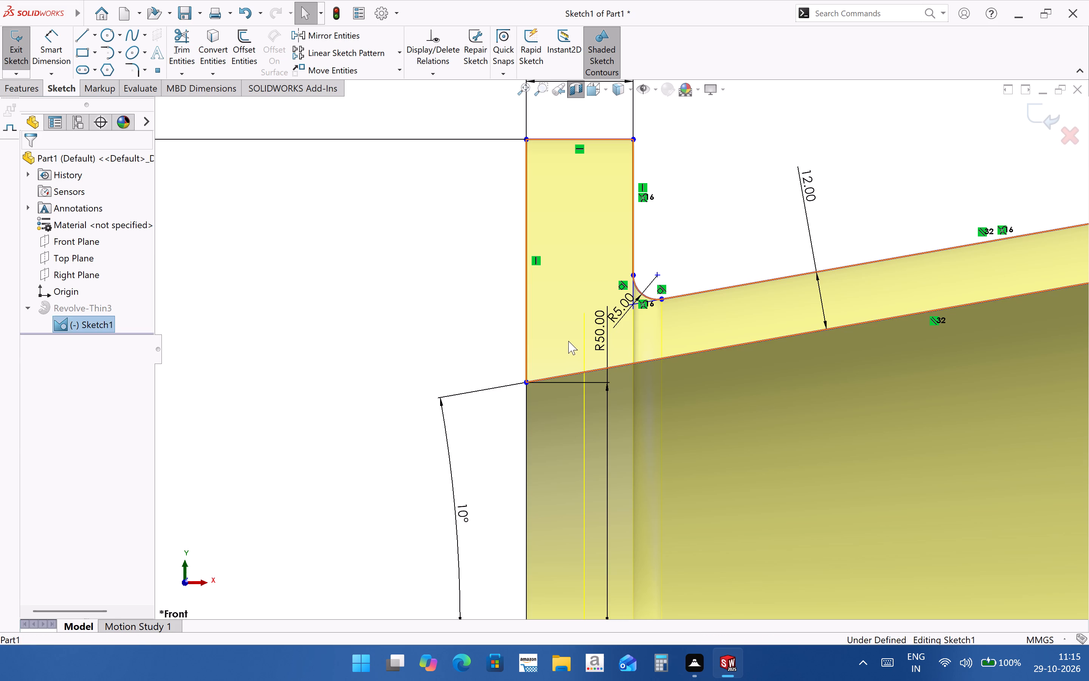
{"action": "scroll", "coordinate": [554, 404], "scroll_direction": "up", "scroll_amount": 4}
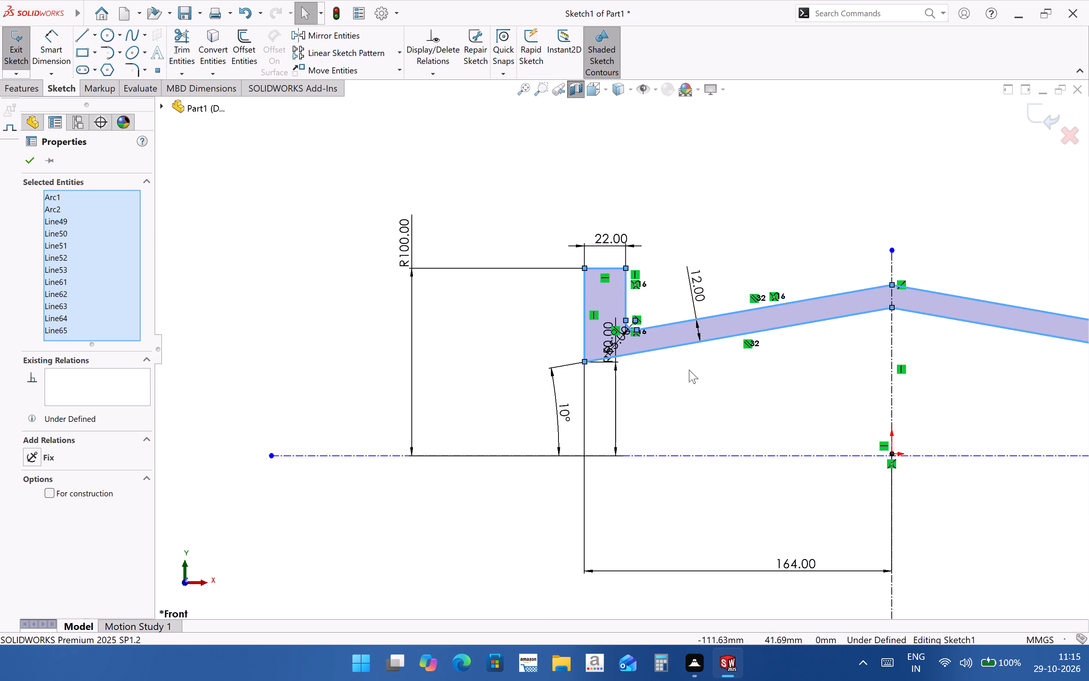
{"action": "scroll", "coordinate": [690, 337], "scroll_direction": "down", "scroll_amount": 4}
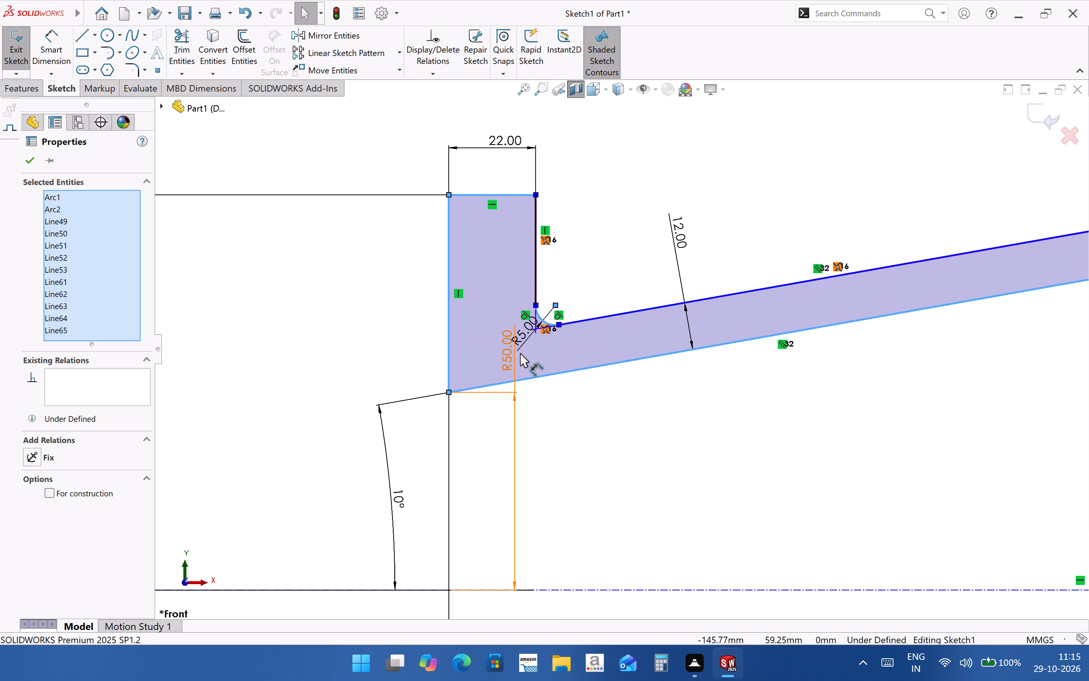
{"action": "left_click_drag", "start_coordinate": [512, 354], "coordinate": [533, 448]}
{"action": "left_click_drag", "start_coordinate": [520, 334], "coordinate": [613, 261]}
{"action": "left_click", "coordinate": [617, 277]}
Examine the sketch profile around the negative-X flange corner and along the tapered wall.
{"action": "scroll", "coordinate": [587, 348], "scroll_direction": "down", "scroll_amount": 3}
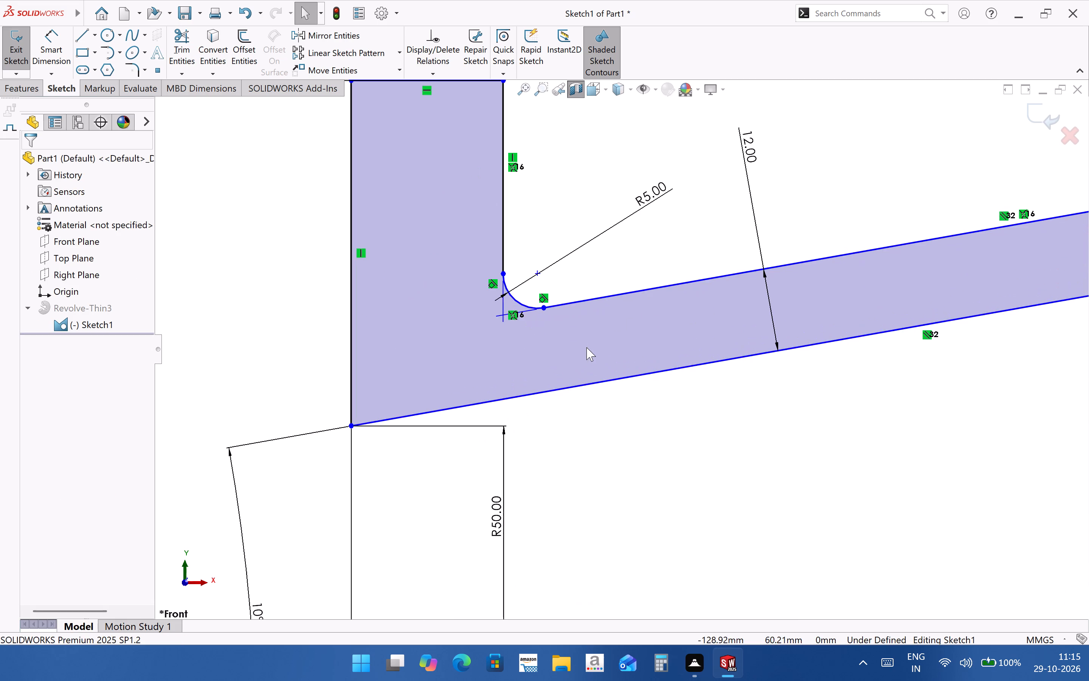
{"action": "scroll", "coordinate": [378, 254], "scroll_direction": "up", "scroll_amount": 4}
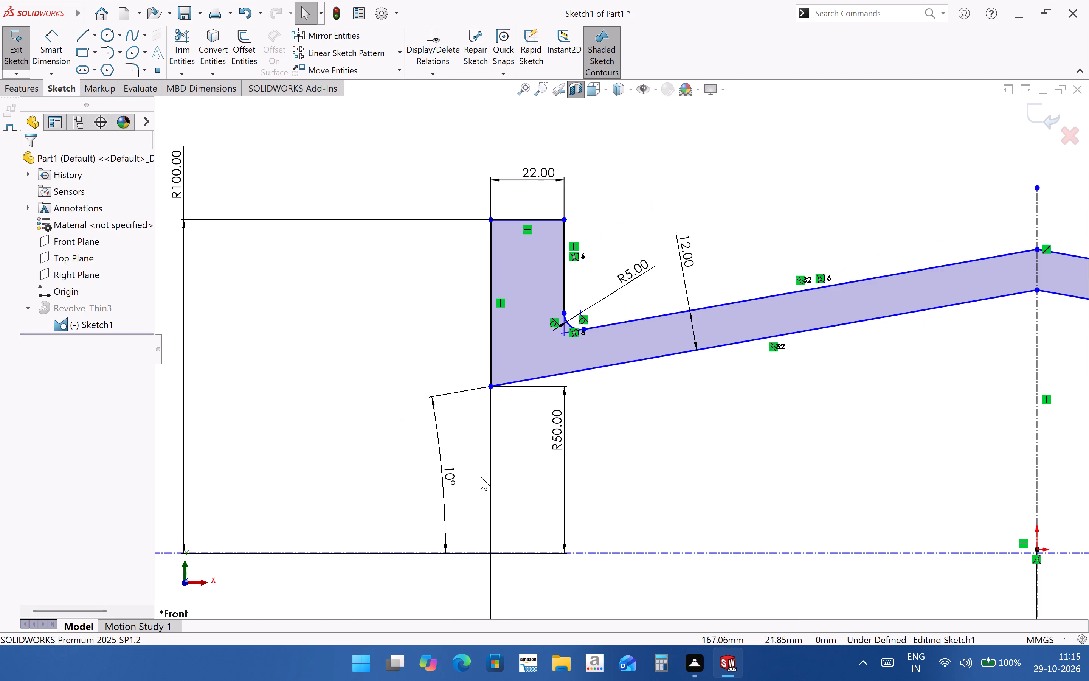
{"action": "scroll", "coordinate": [481, 477], "scroll_direction": "up", "scroll_amount": 5}
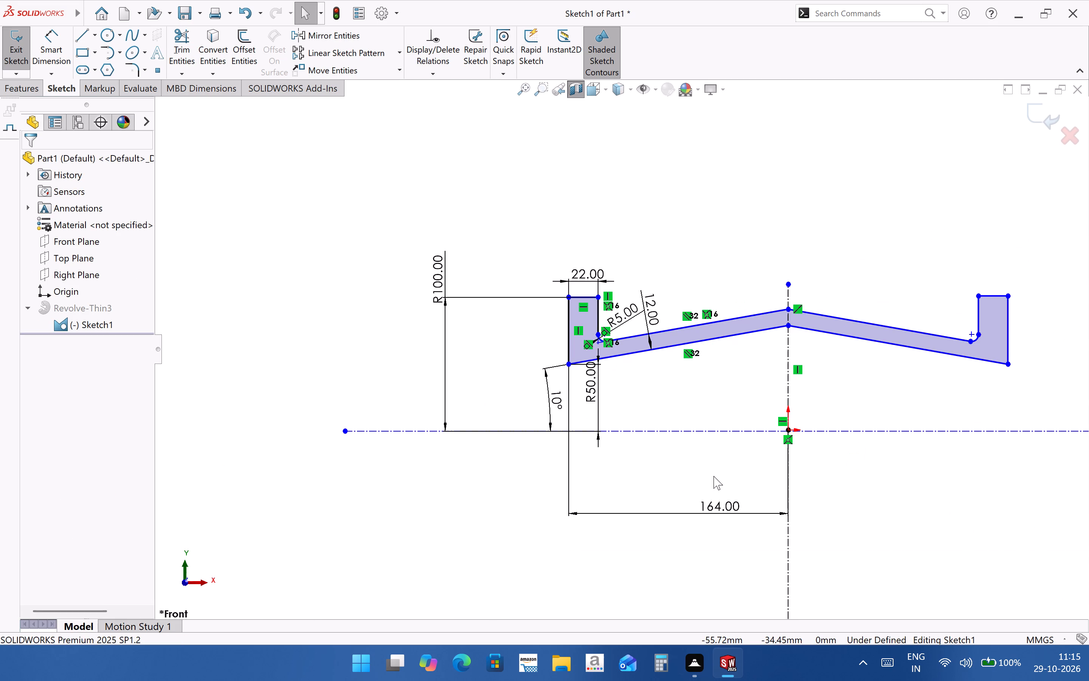
{"action": "scroll", "coordinate": [673, 351], "scroll_direction": "down", "scroll_amount": 4}
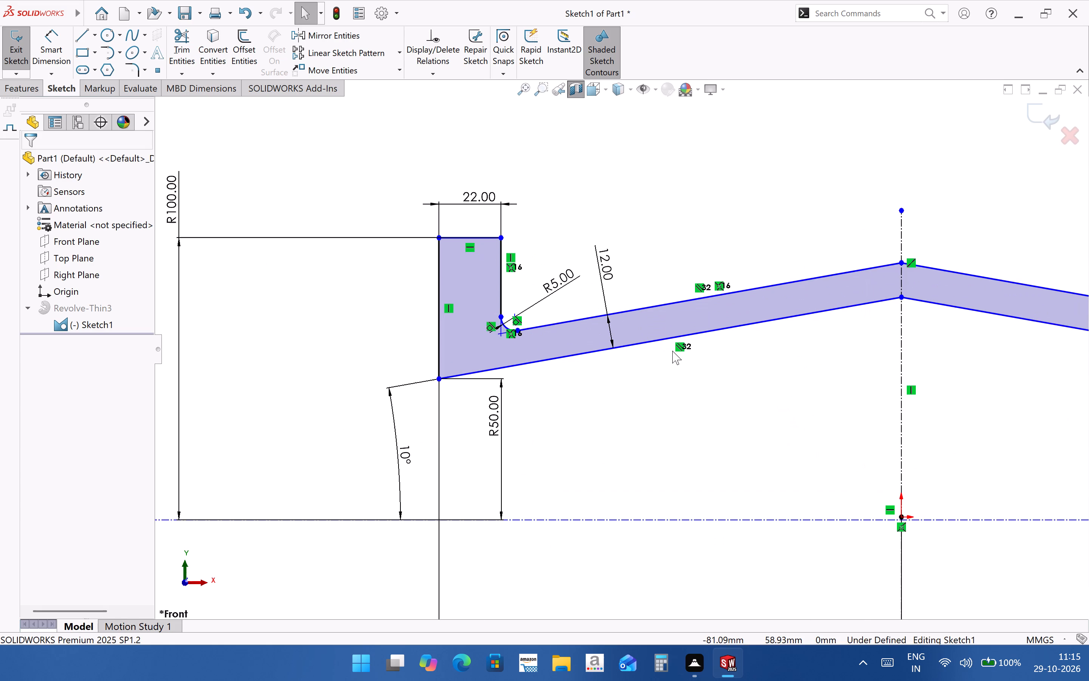
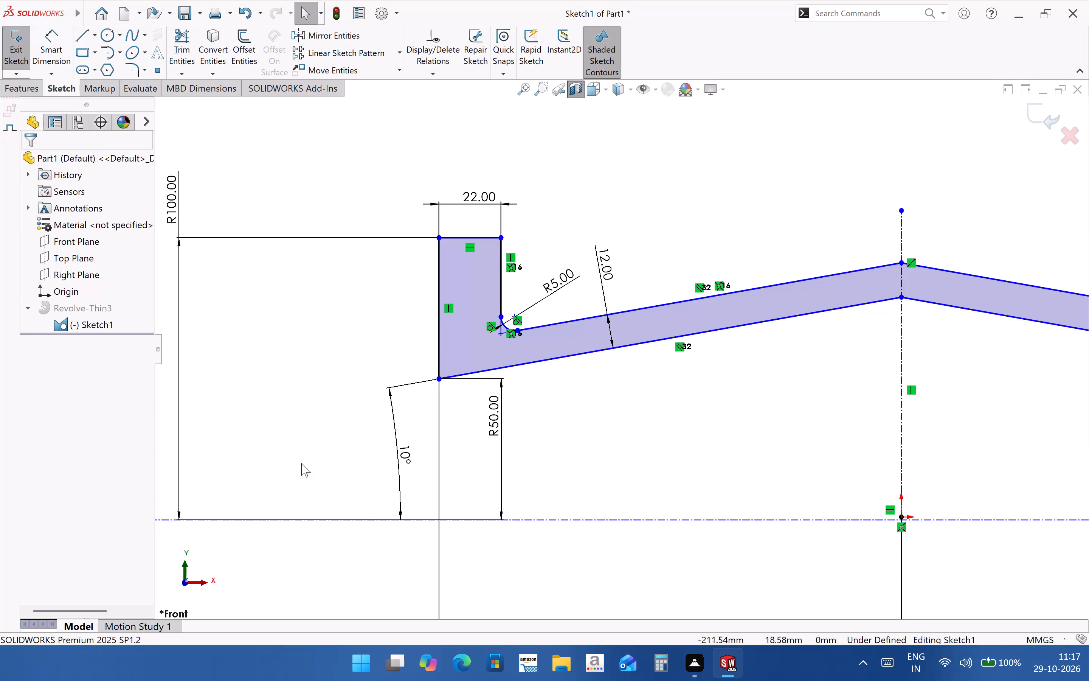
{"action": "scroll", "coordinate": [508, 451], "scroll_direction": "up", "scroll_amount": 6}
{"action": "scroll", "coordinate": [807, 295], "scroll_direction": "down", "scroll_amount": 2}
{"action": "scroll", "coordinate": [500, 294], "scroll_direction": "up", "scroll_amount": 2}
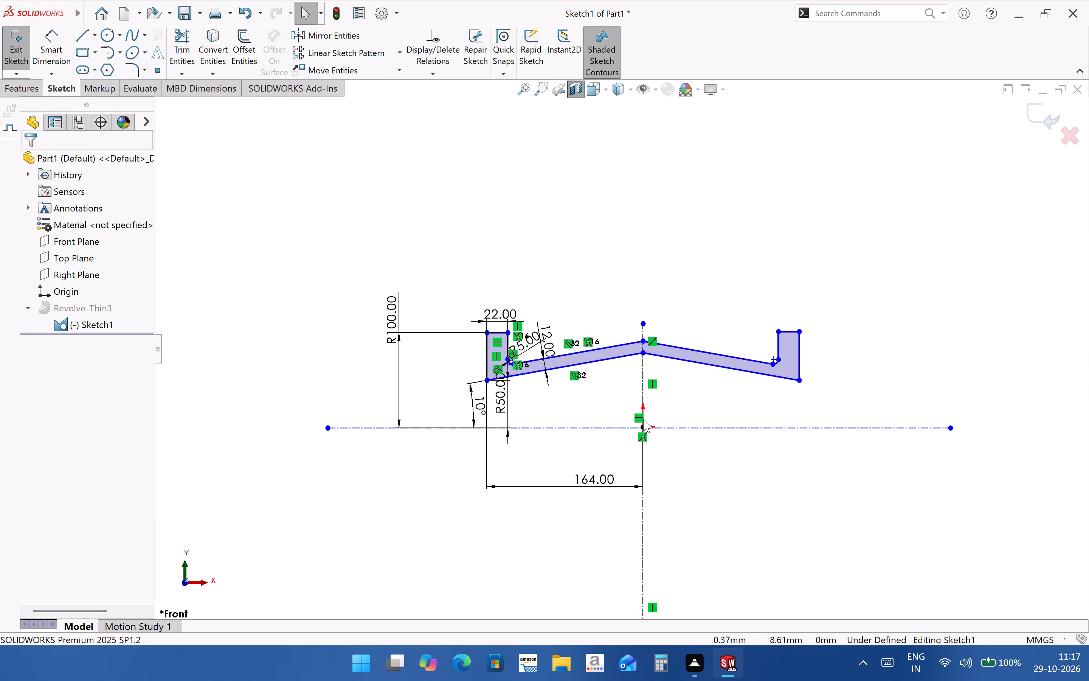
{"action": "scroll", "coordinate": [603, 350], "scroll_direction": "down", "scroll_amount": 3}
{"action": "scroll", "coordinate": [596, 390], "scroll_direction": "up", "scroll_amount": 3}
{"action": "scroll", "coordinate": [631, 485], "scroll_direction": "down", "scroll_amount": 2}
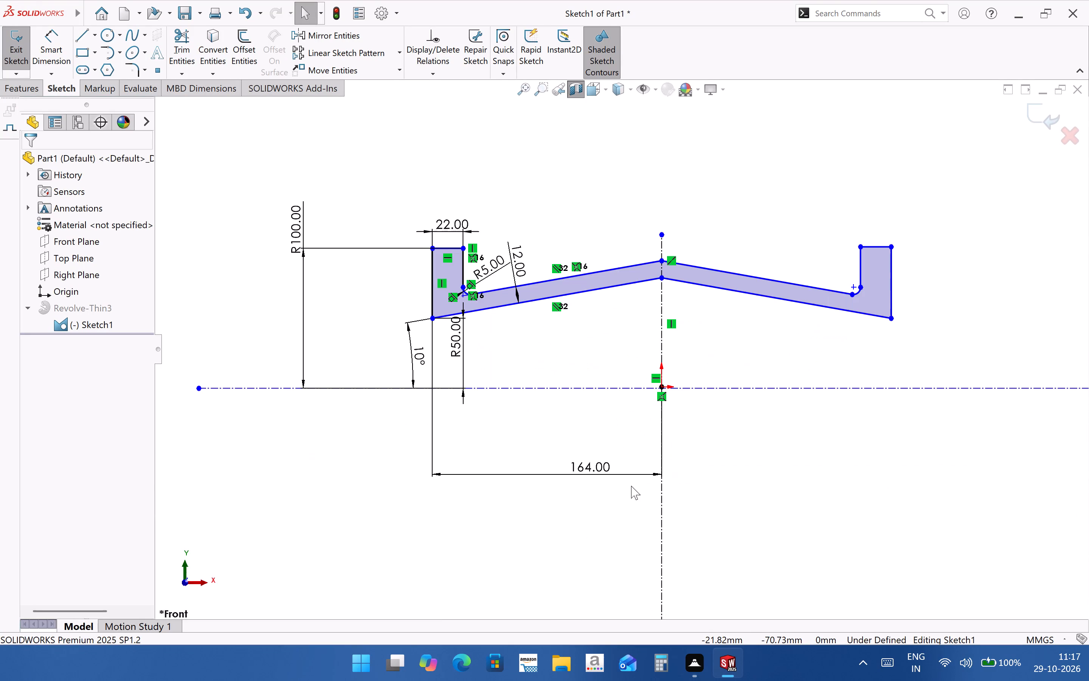
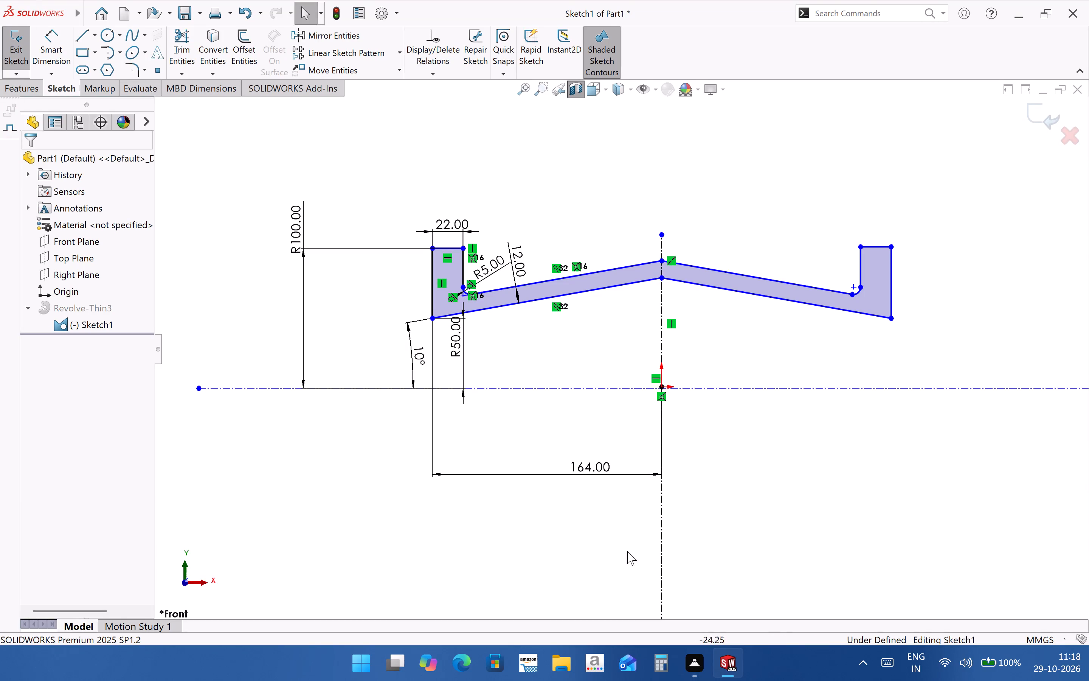
Exit Sketch1 and inspect the sectioned revolved body, checking the flanges and tapered wall from inside and outside.
{"action": "scroll", "coordinate": [616, 370], "scroll_direction": "up", "scroll_amount": 2}
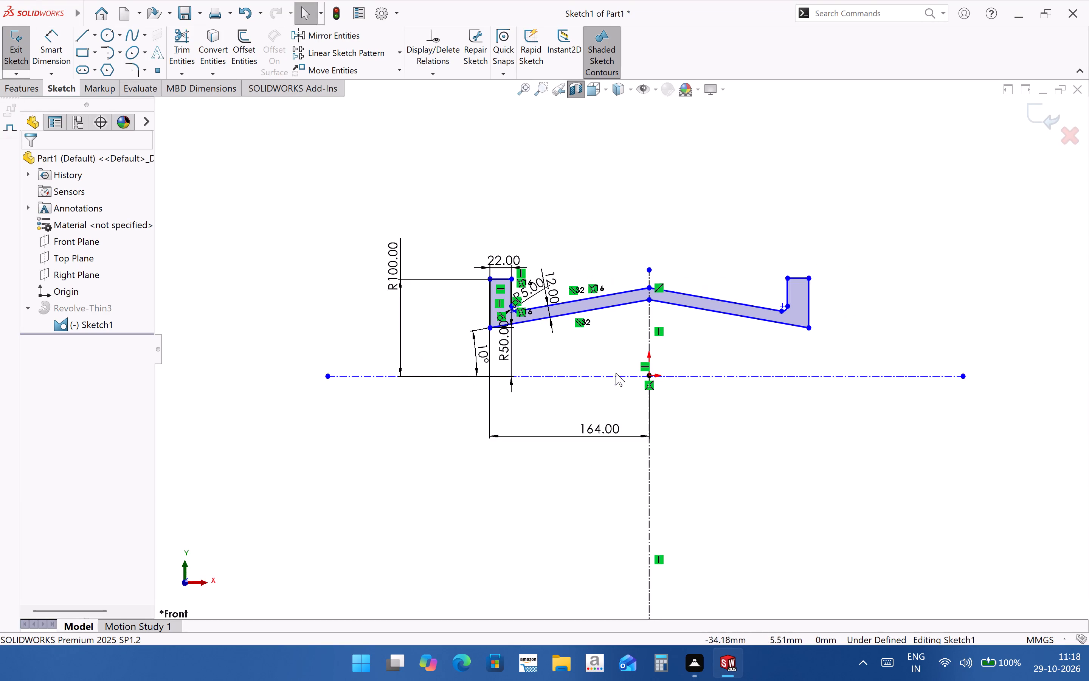
{"action": "scroll", "coordinate": [558, 353], "scroll_direction": "down", "scroll_amount": 3}
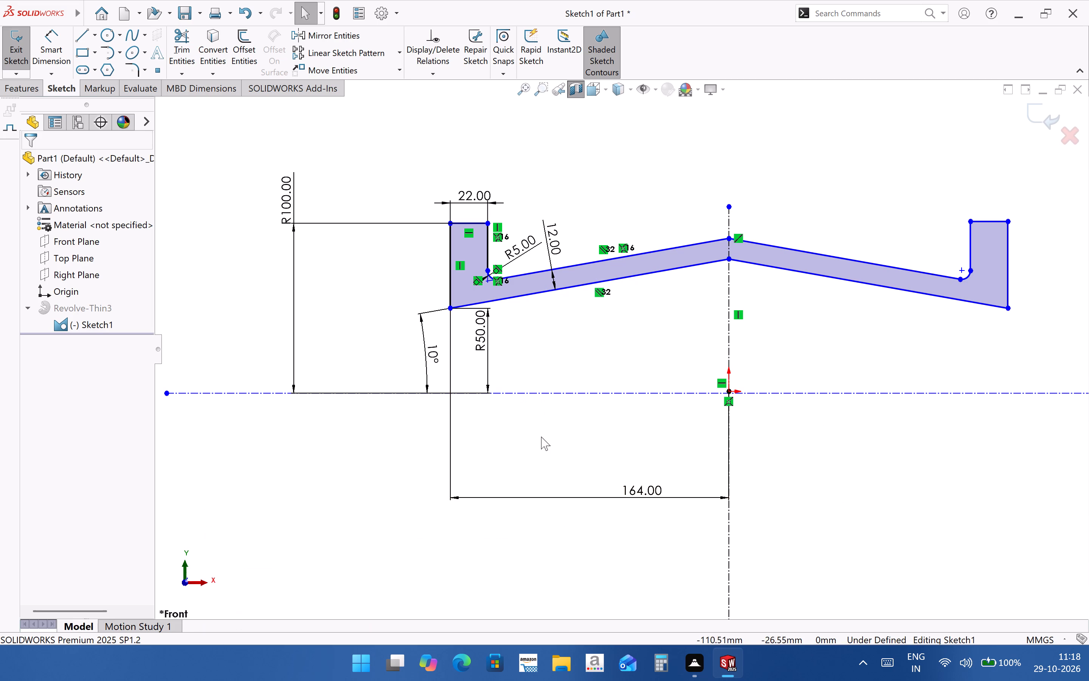
{"action": "scroll", "coordinate": [541, 437], "scroll_direction": "up", "scroll_amount": 1}
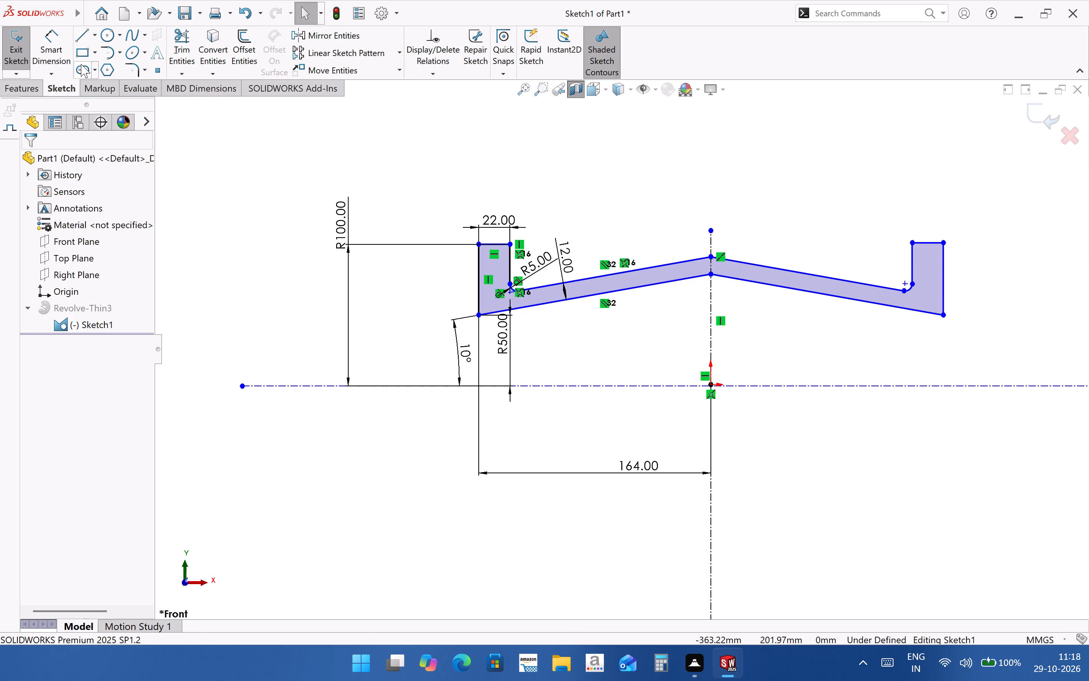
{"action": "left_click", "coordinate": [69, 60]}
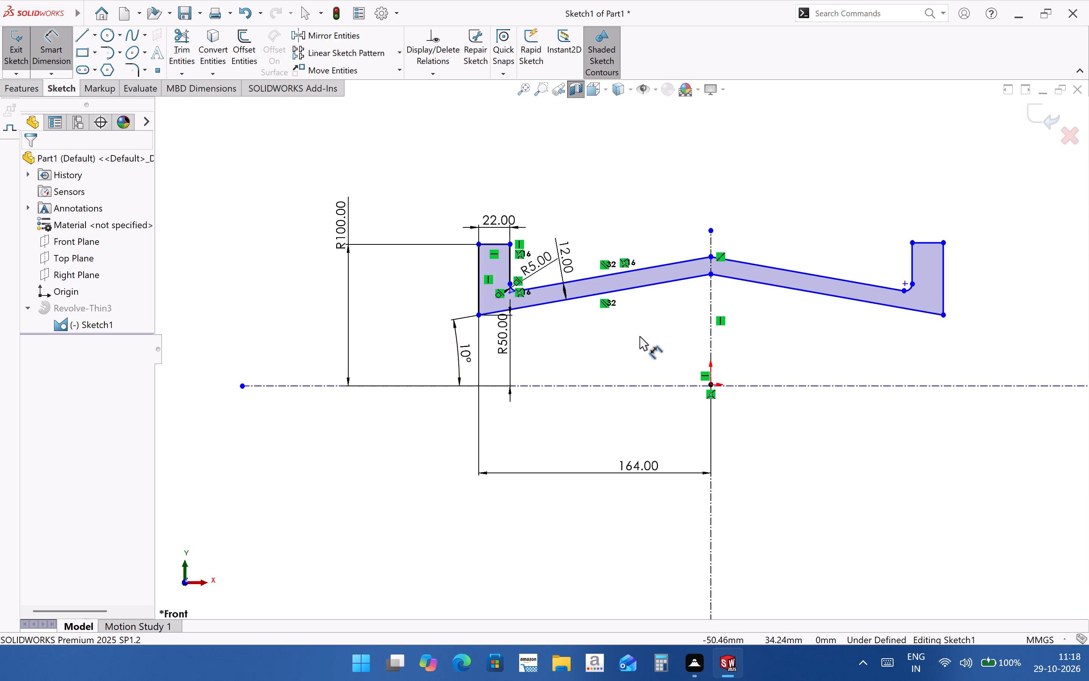
{"action": "left_click", "coordinate": [1033, 117]}
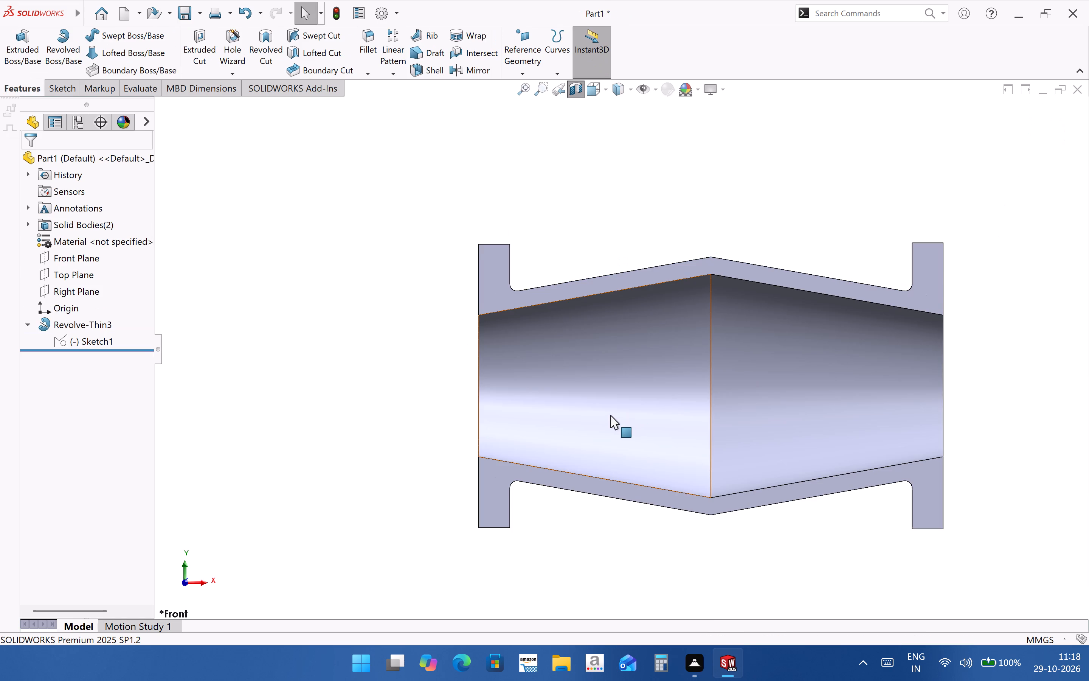
{"action": "scroll", "coordinate": [505, 384], "scroll_direction": "up", "scroll_amount": 1}
{"action": "middle_click_drag", "start_coordinate": [545, 430], "coordinate": [558, 442]}
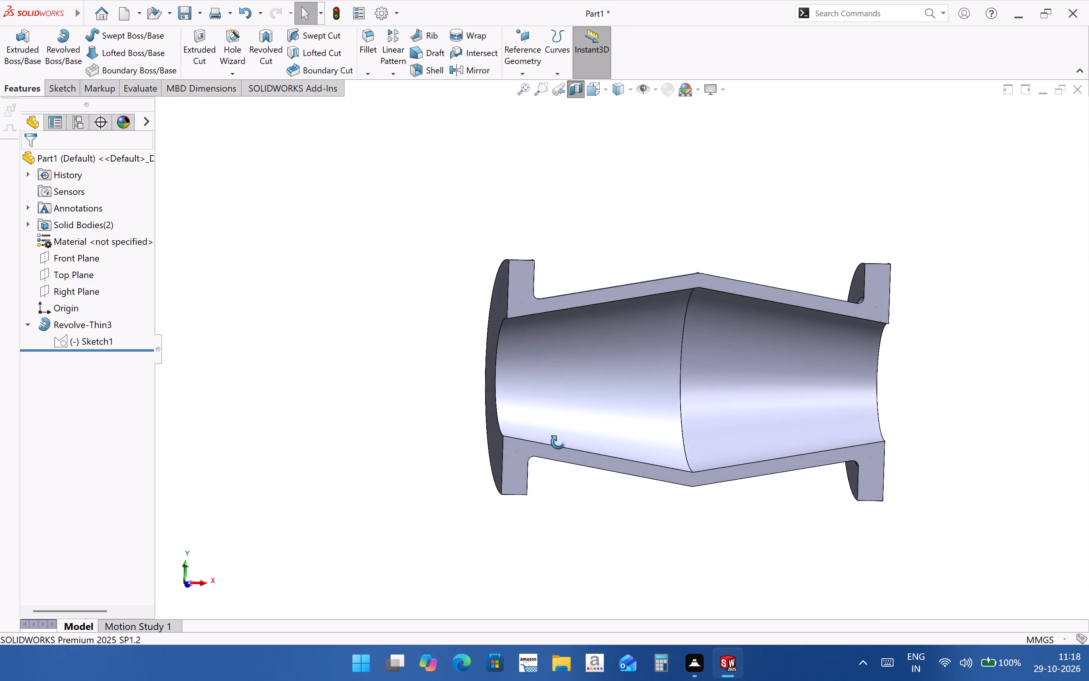
{"action": "middle_click_drag", "start_coordinate": [558, 442], "coordinate": [198, 310]}
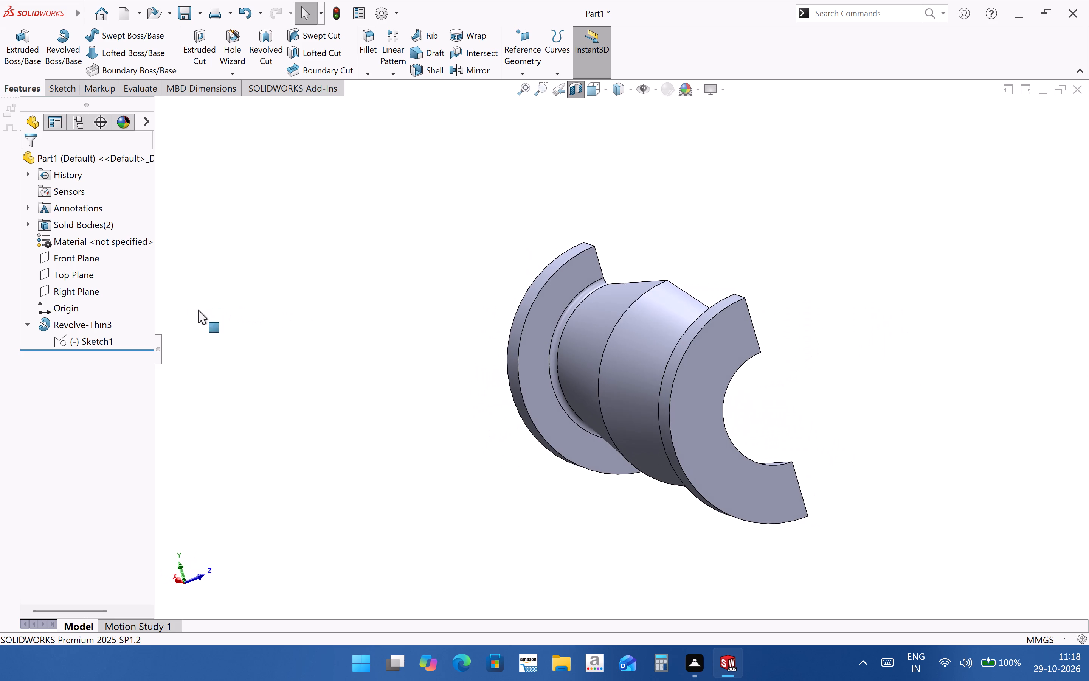
{"action": "scroll", "coordinate": [553, 373], "scroll_direction": "up", "scroll_amount": 3}
{"action": "middle_click_drag", "start_coordinate": [566, 410], "coordinate": [438, 427]}
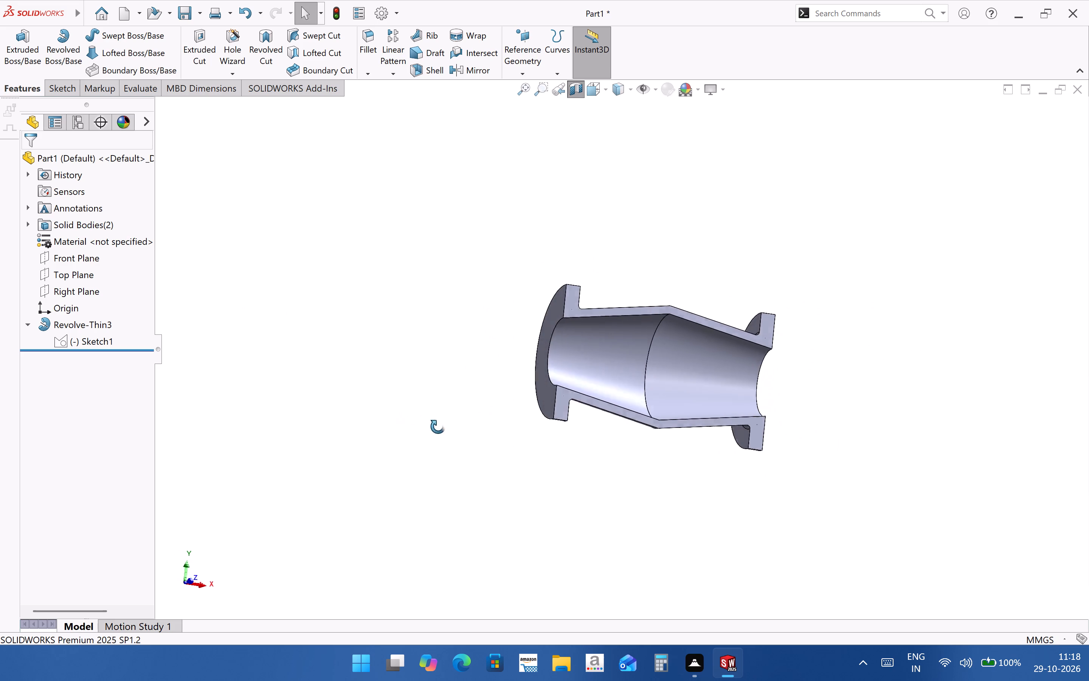
{"action": "middle_click_drag", "start_coordinate": [438, 427], "coordinate": [416, 479]}
{"action": "scroll", "coordinate": [682, 359], "scroll_direction": "down", "scroll_amount": 3}
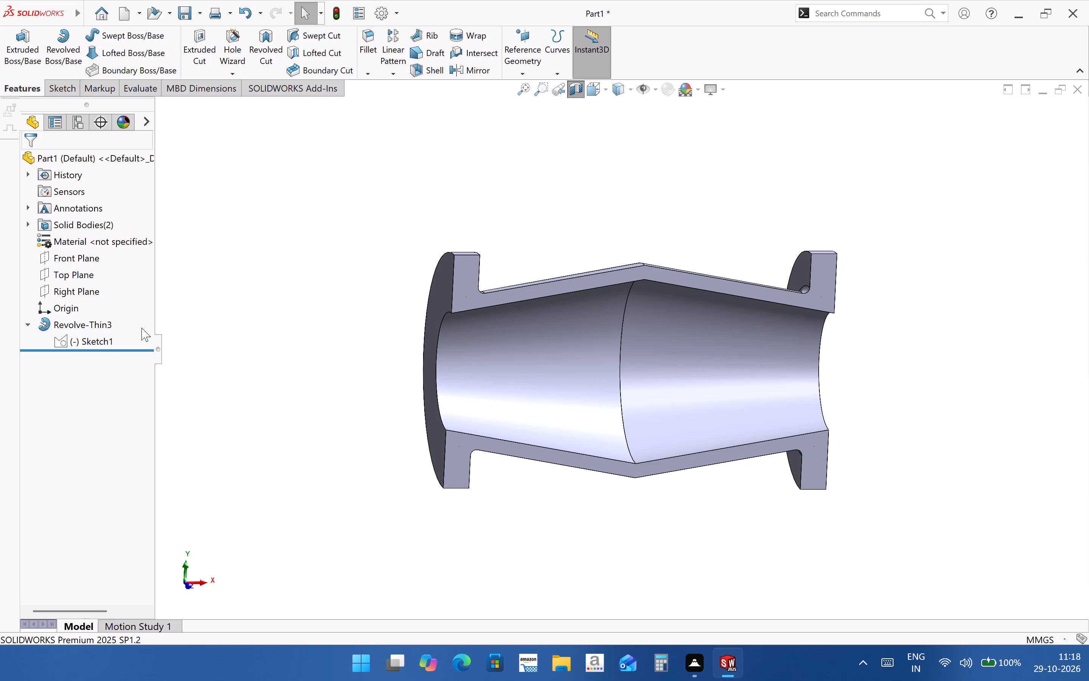
Review the definition of the Revolve-Thin3 feature.
{"action": "left_click", "coordinate": [93, 332]}
{"action": "left_click", "coordinate": [103, 308]}
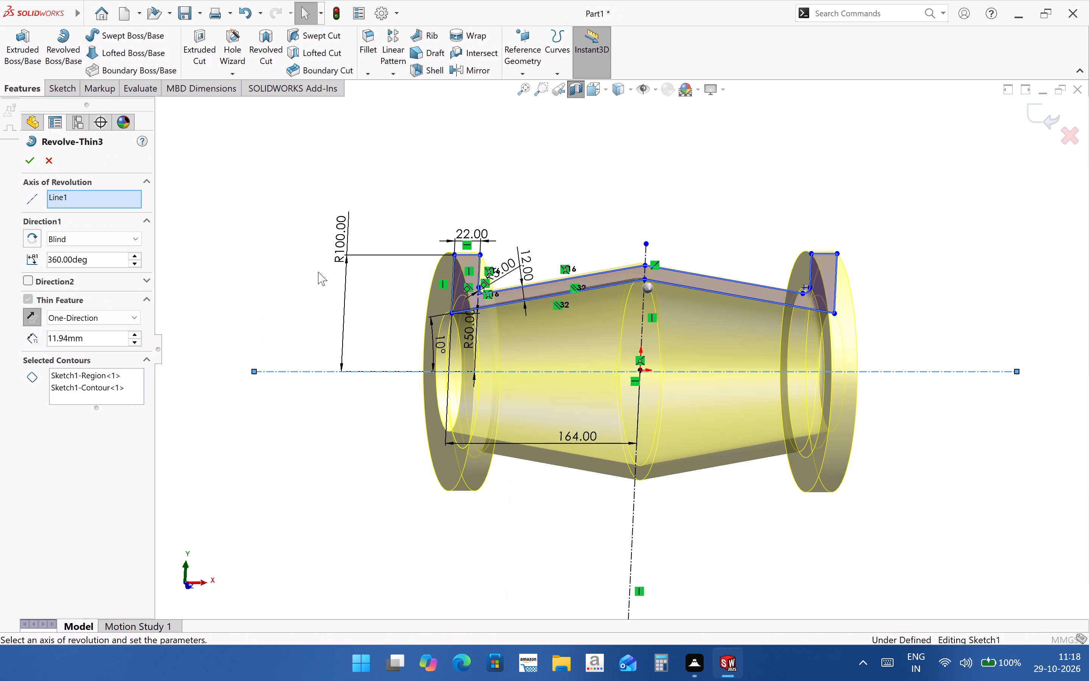
{"action": "left_click", "coordinate": [37, 158]}
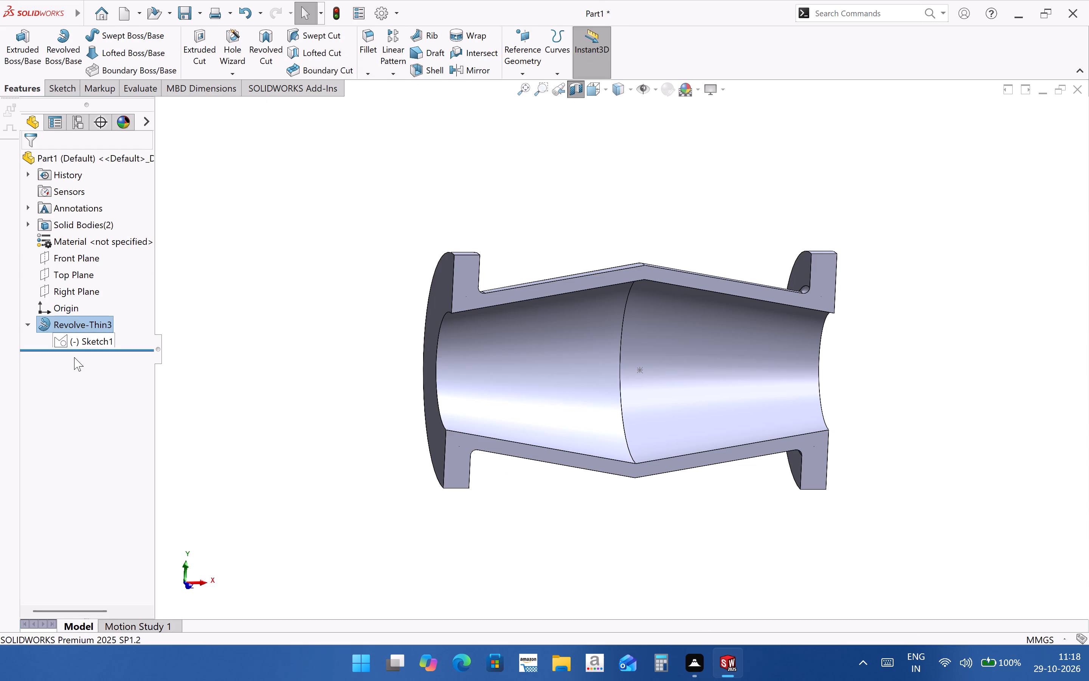
Open Sketch1 of Revolve-Thin3 for editing.
{"action": "left_click", "coordinate": [79, 323]}
{"action": "left_click", "coordinate": [197, 347]}
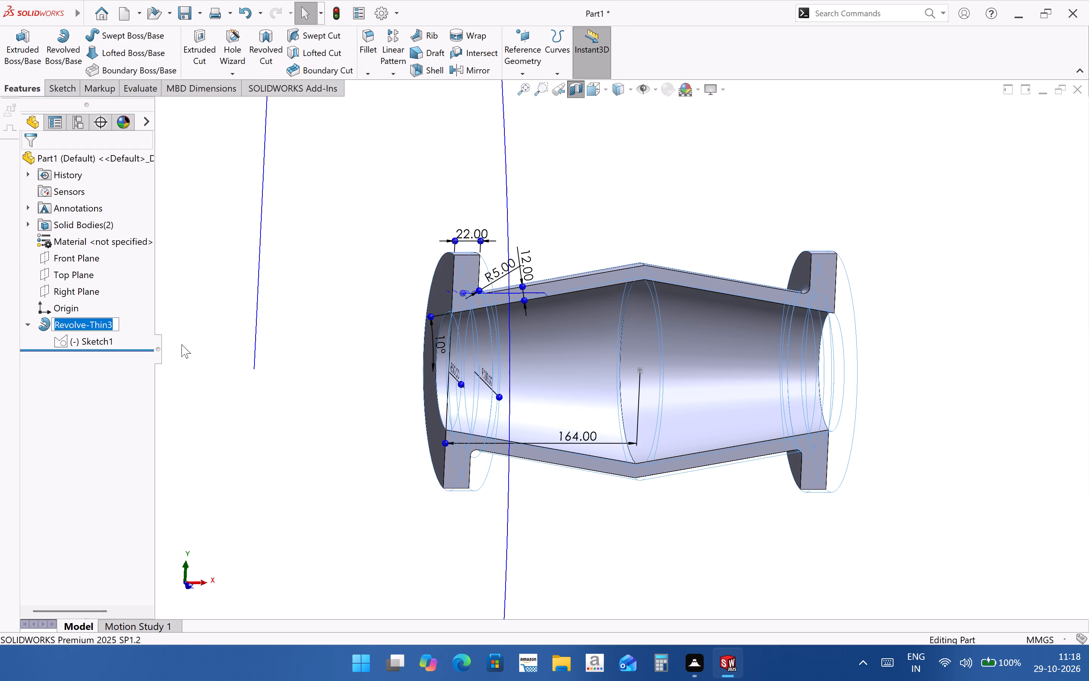
{"action": "left_click", "coordinate": [89, 333]}
{"action": "left_click", "coordinate": [101, 308]}
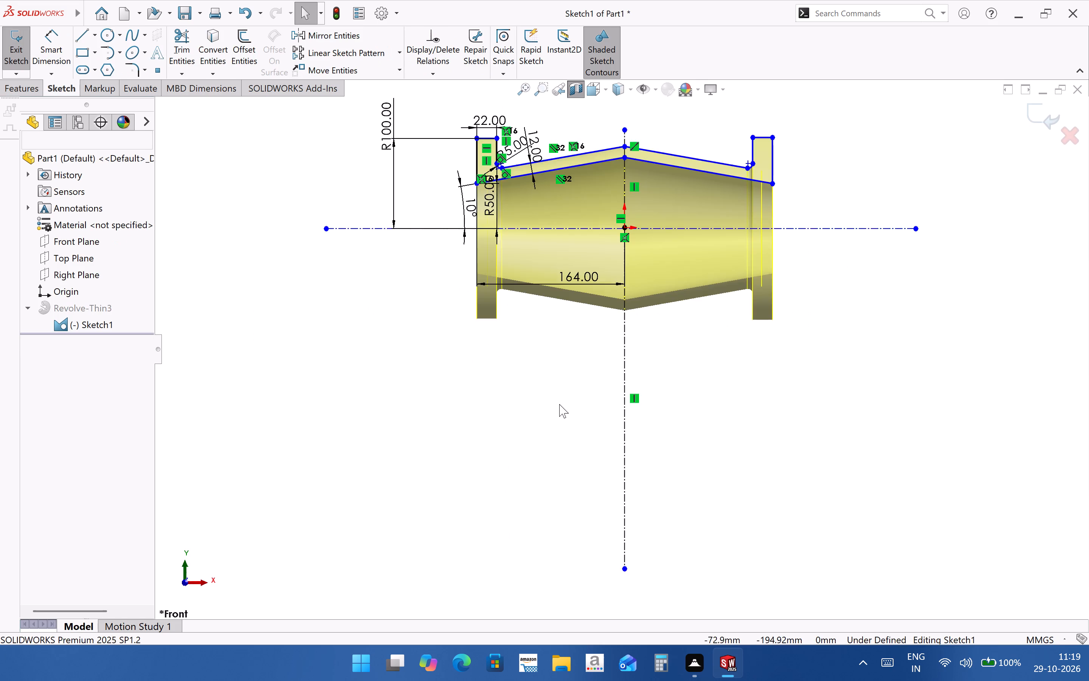
Examine the left flange dimensions, including the R50 one, and the mirrored half of the profile.
{"action": "scroll", "coordinate": [561, 409], "scroll_direction": "up", "scroll_amount": 2}
{"action": "scroll", "coordinate": [569, 243], "scroll_direction": "down", "scroll_amount": 9}
{"action": "left_click", "coordinate": [231, 358]}
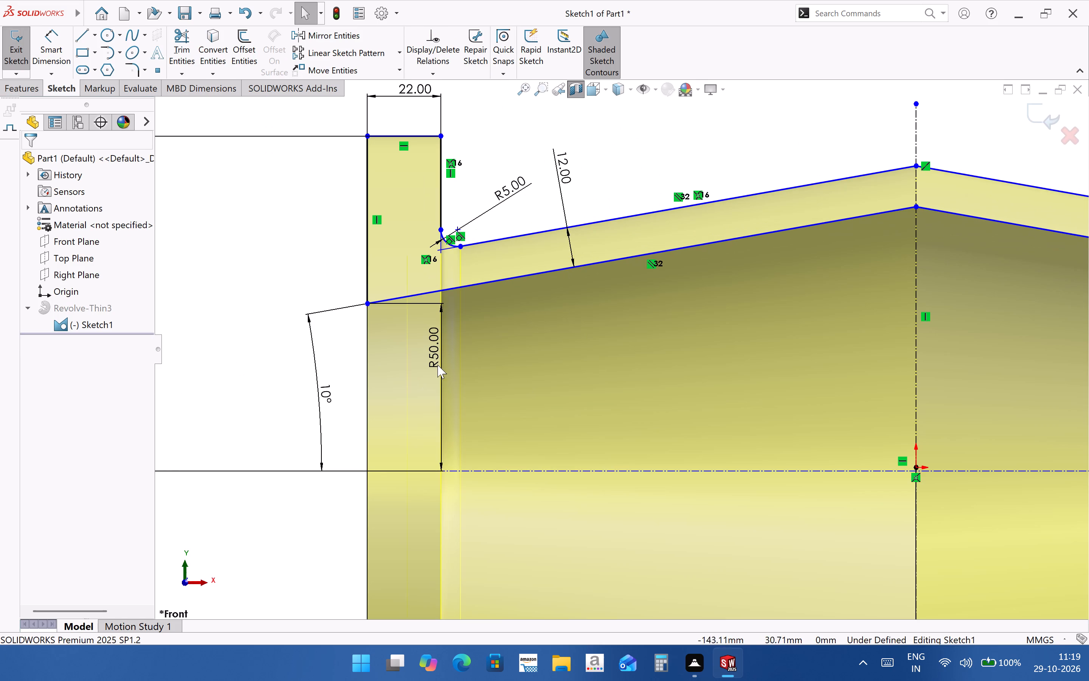
{"action": "left_click", "coordinate": [437, 365]}
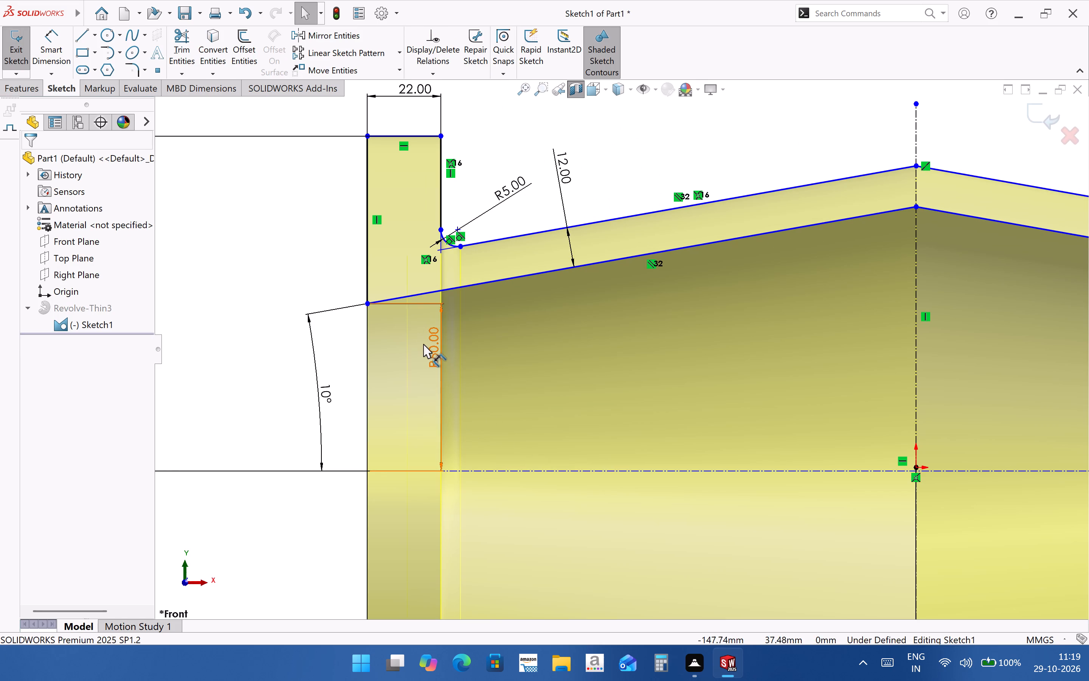
{"action": "left_click_drag", "start_coordinate": [423, 345], "coordinate": [430, 345]}
{"action": "left_click", "coordinate": [472, 400]}
{"action": "scroll", "coordinate": [479, 436], "scroll_direction": "up", "scroll_amount": 2}
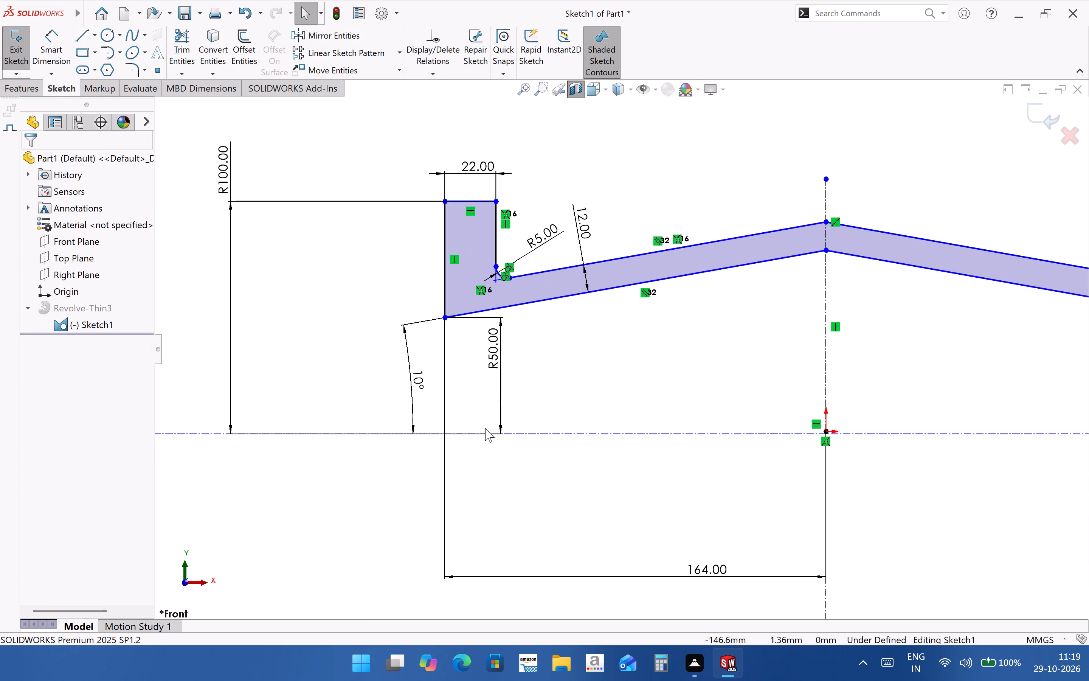
{"action": "scroll", "coordinate": [503, 418], "scroll_direction": "up", "scroll_amount": 2}
{"action": "scroll", "coordinate": [886, 320], "scroll_direction": "down", "scroll_amount": 2}
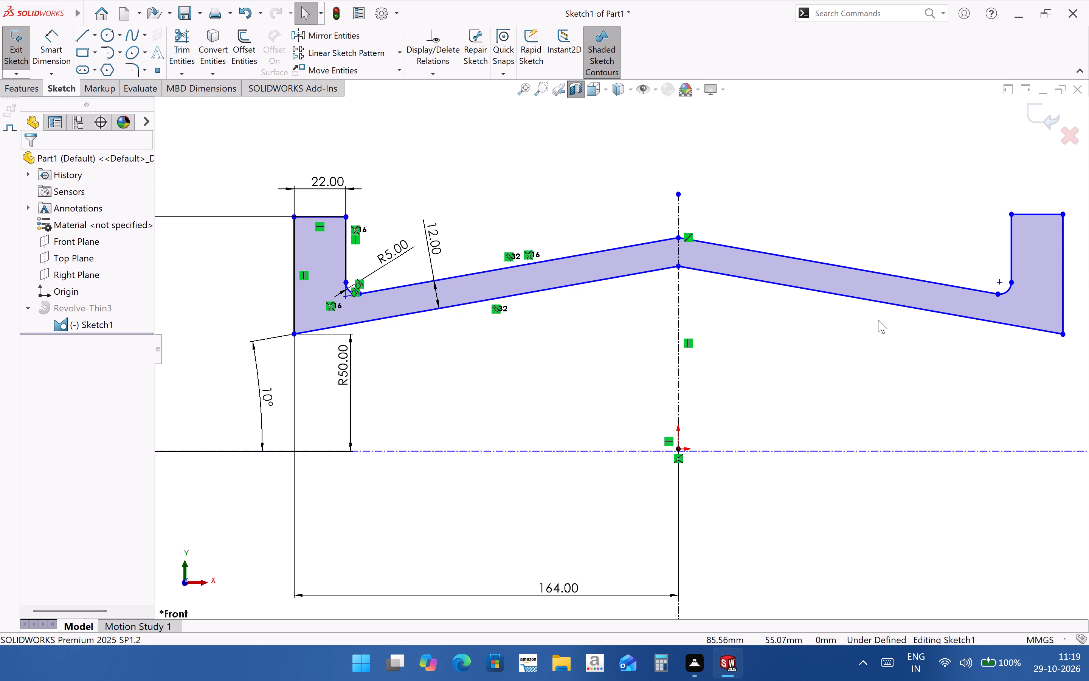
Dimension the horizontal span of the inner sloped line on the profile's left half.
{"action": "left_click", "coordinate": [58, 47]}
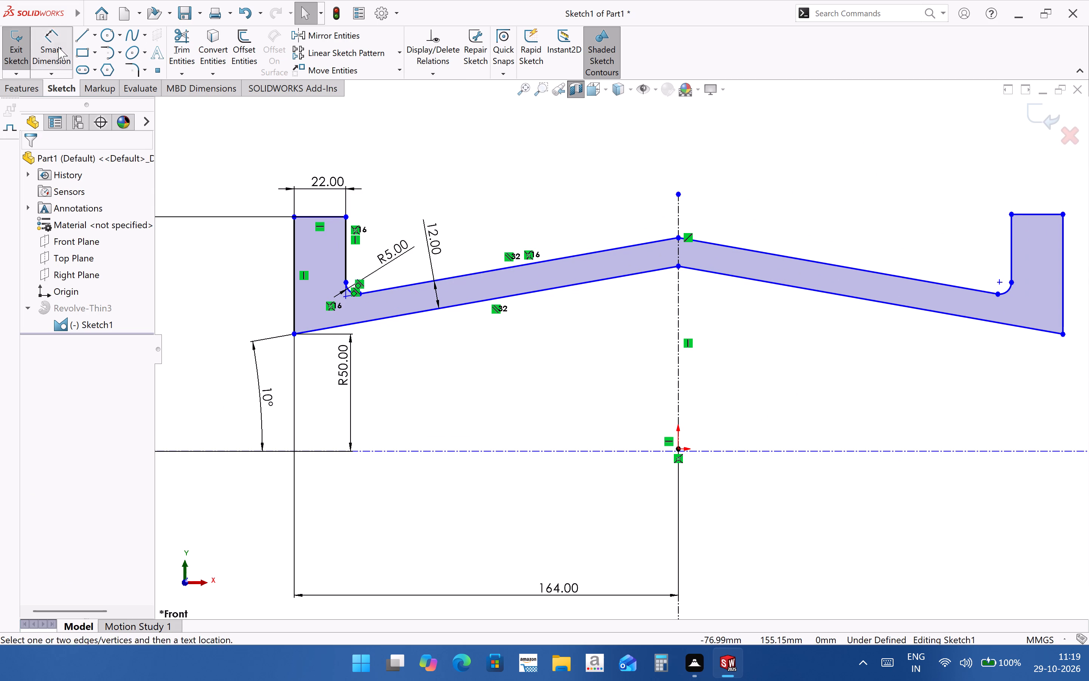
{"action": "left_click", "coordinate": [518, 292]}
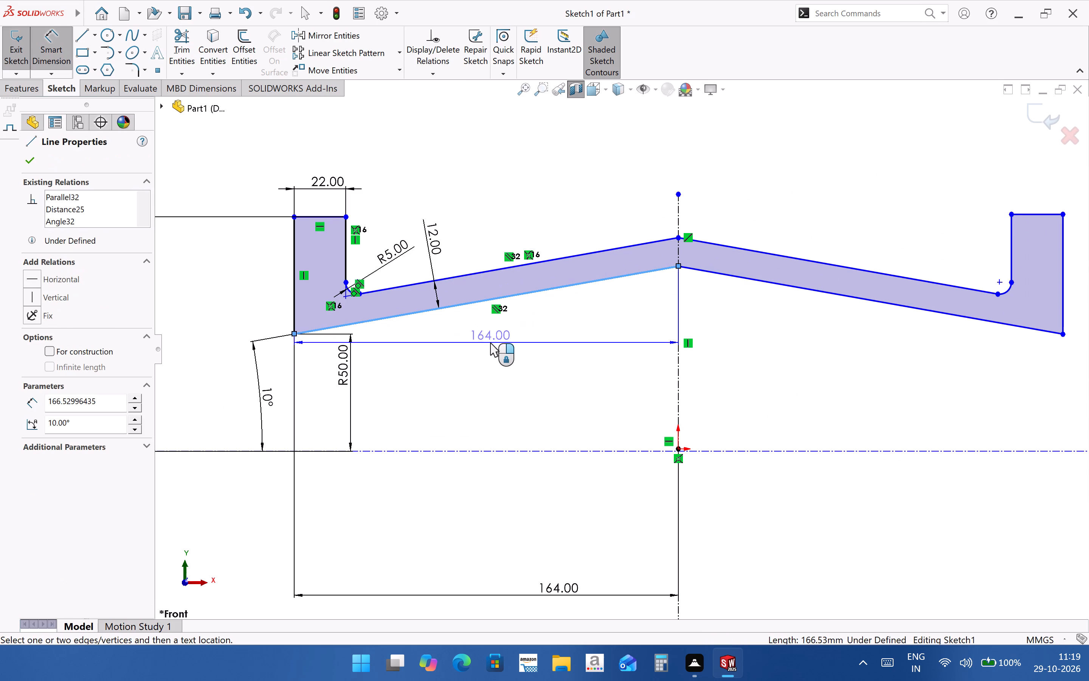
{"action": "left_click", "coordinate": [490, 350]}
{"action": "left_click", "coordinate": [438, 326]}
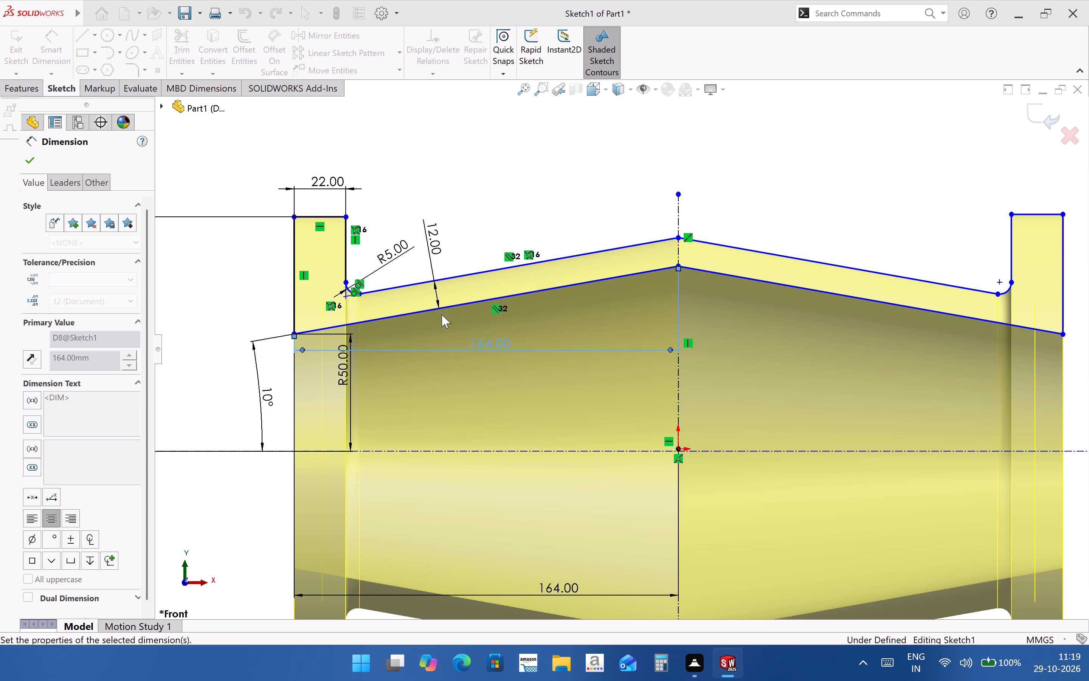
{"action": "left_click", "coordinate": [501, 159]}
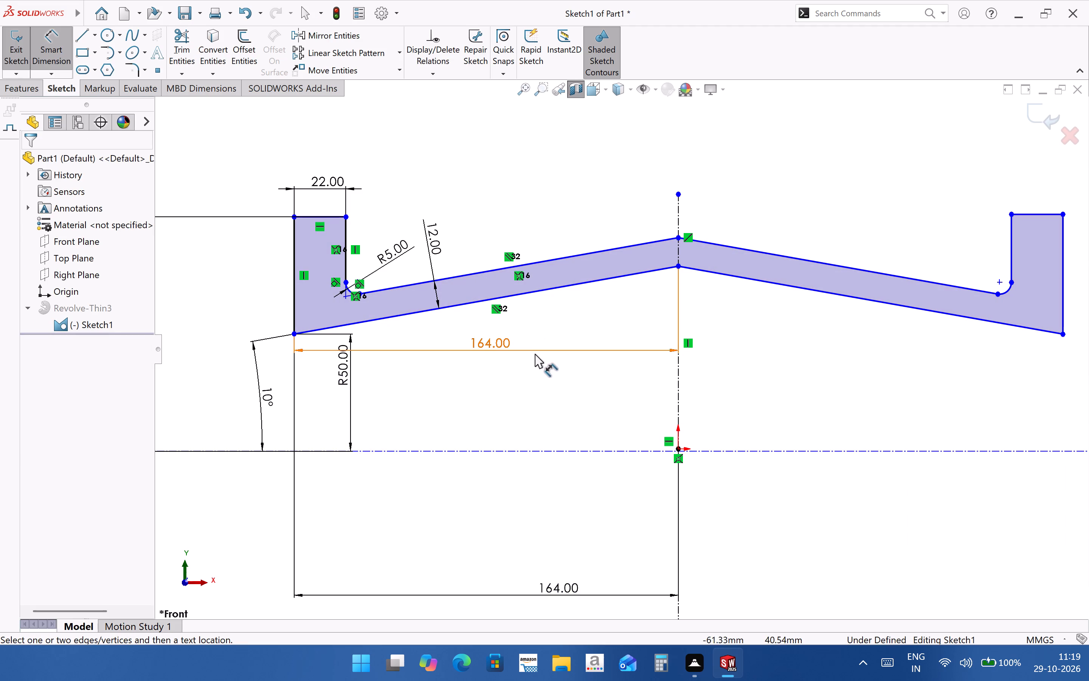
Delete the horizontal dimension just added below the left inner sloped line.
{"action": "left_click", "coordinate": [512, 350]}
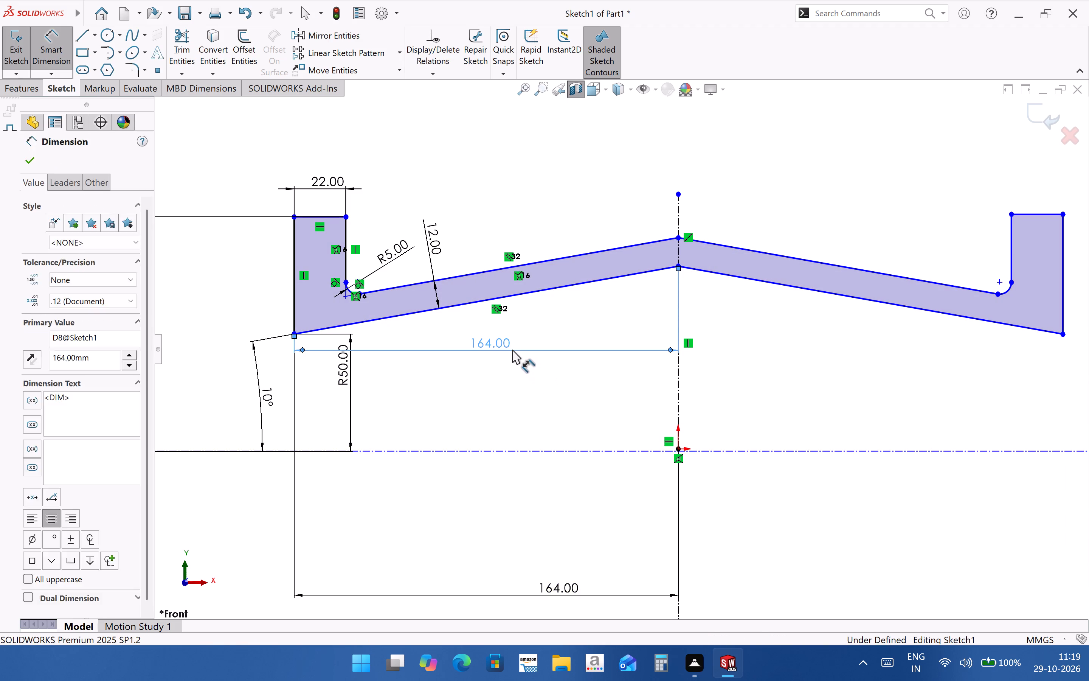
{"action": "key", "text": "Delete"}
Add an aligned dimension for the true length of the inner sloped line on the profile's left half.
{"action": "left_click", "coordinate": [416, 312]}
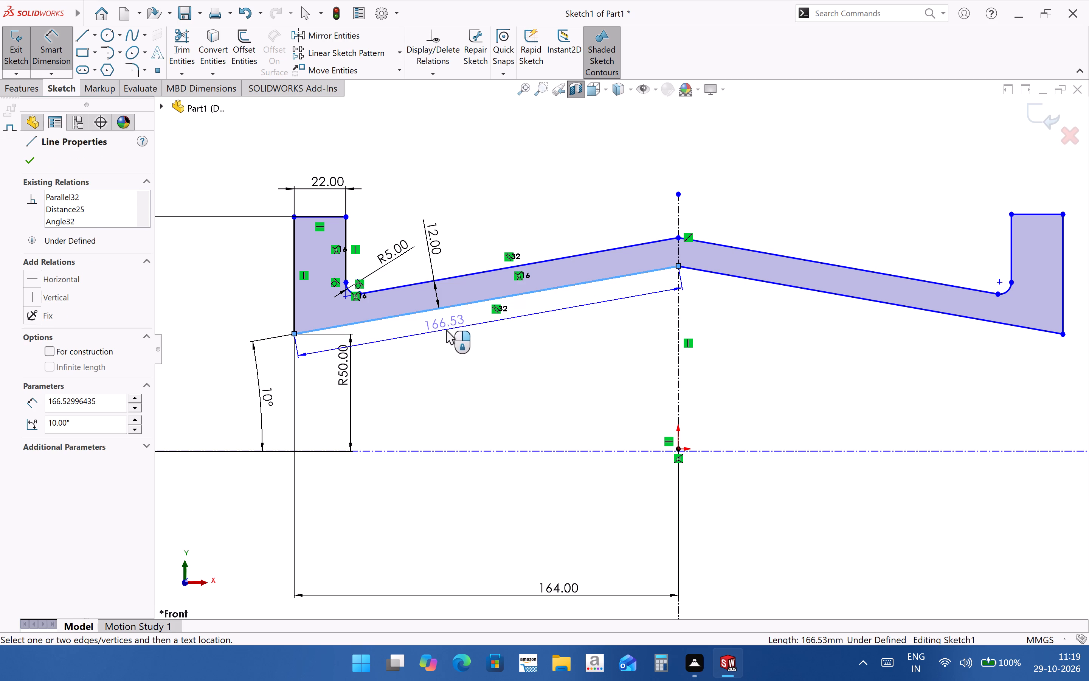
{"action": "left_click", "coordinate": [447, 330]}
{"action": "left_click", "coordinate": [397, 317]}
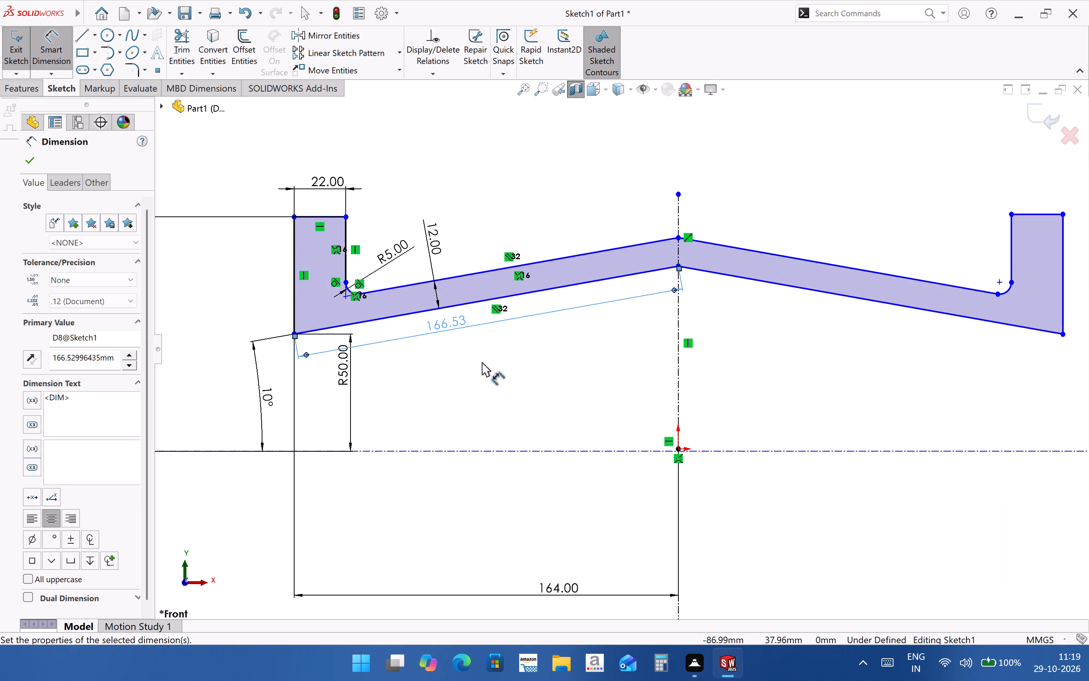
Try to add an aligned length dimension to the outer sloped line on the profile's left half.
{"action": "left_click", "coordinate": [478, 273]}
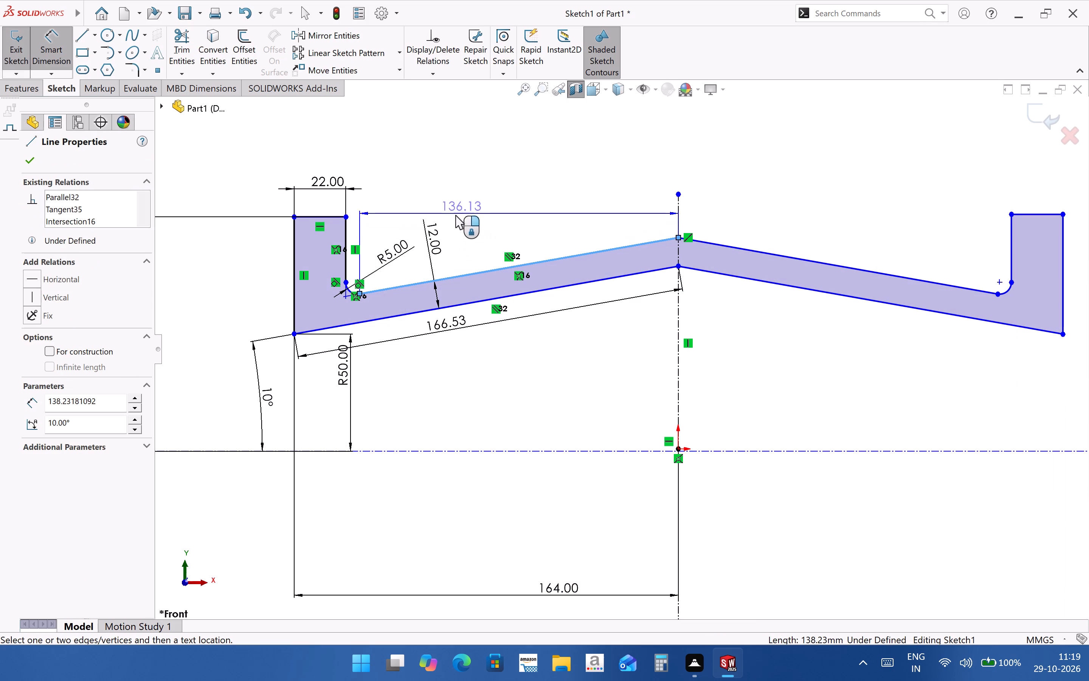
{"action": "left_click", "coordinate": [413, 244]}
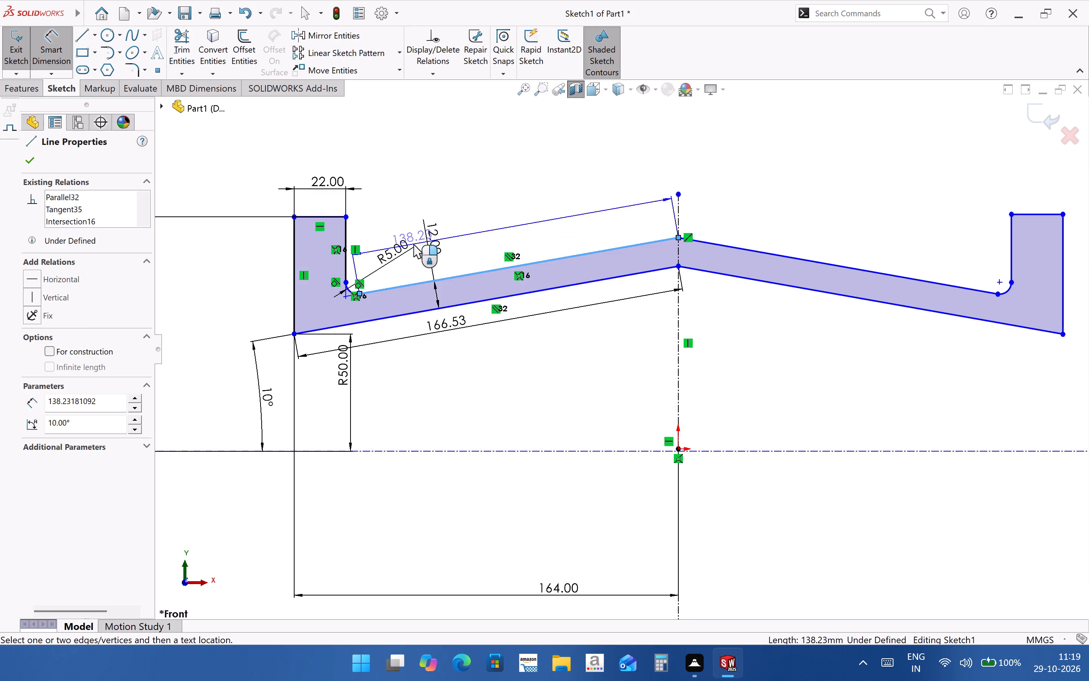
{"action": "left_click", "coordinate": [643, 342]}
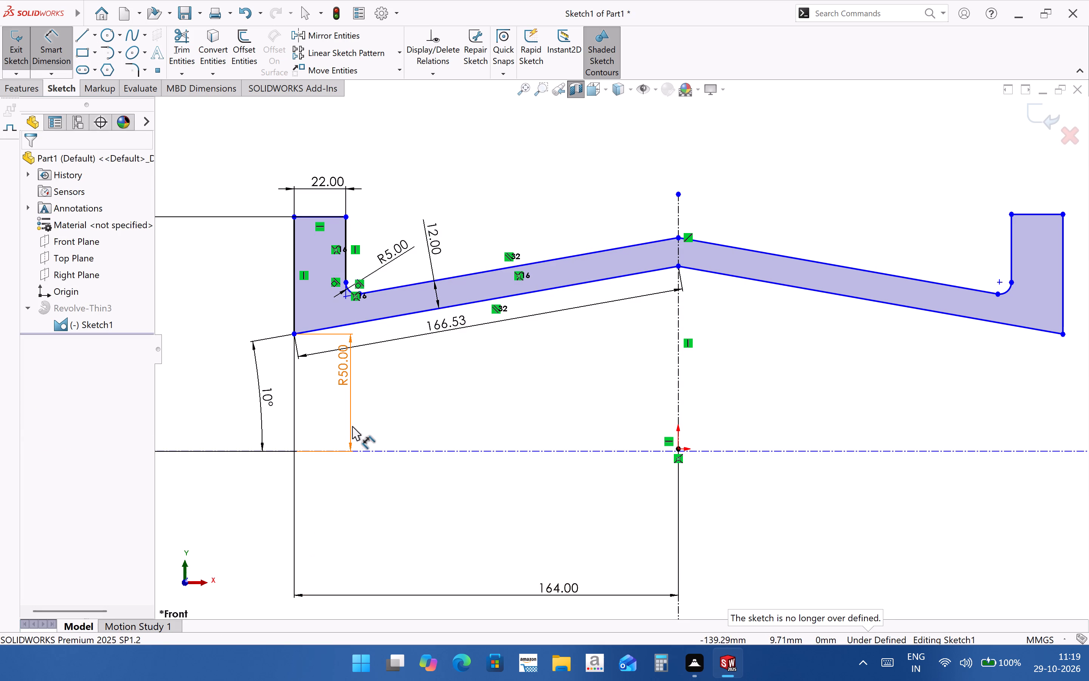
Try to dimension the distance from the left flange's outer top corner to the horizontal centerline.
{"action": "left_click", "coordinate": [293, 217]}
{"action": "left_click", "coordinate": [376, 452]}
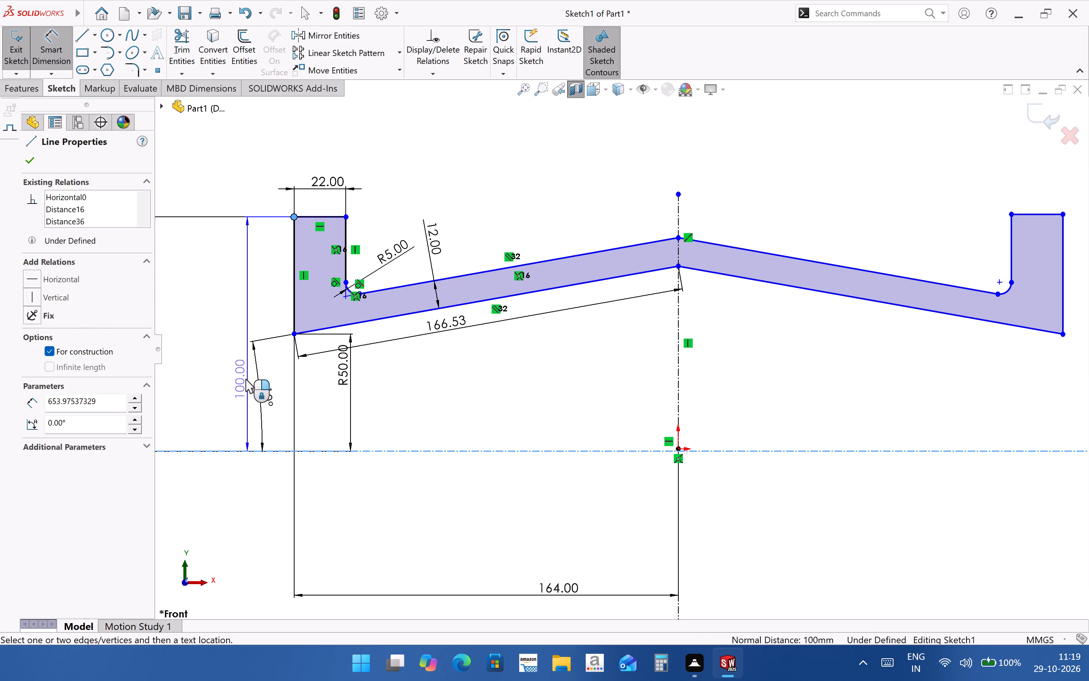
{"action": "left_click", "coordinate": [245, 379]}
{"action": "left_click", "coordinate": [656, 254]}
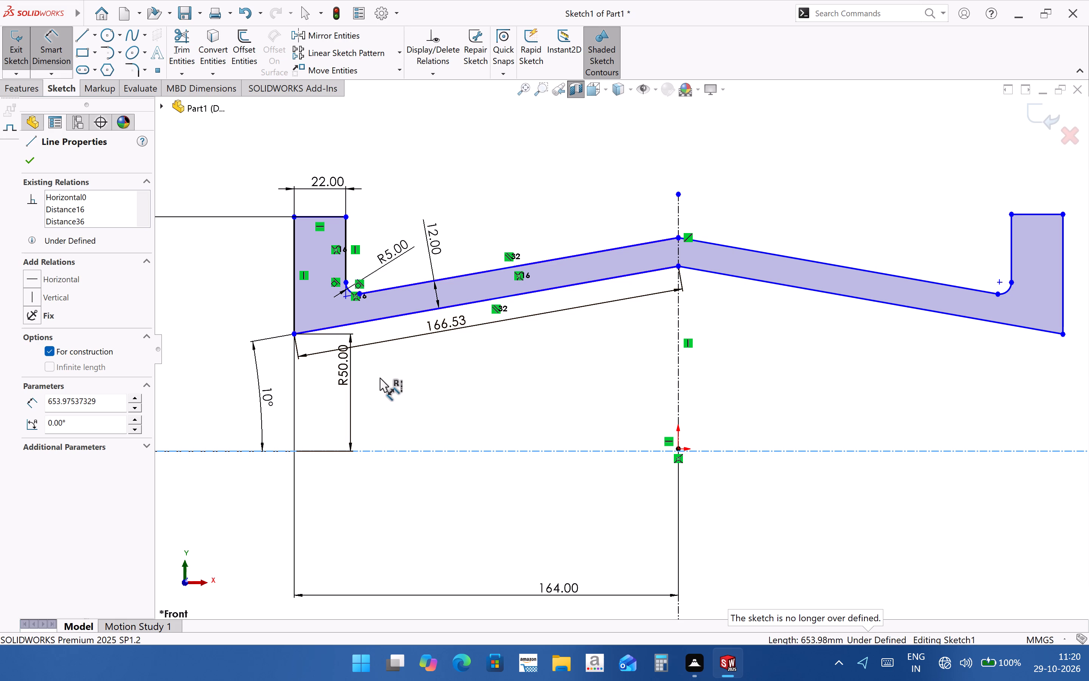
Add an aligned length dimension to the inner sloped line on the profile's right half.
{"action": "scroll", "coordinate": [359, 298], "scroll_direction": "up", "scroll_amount": 3}
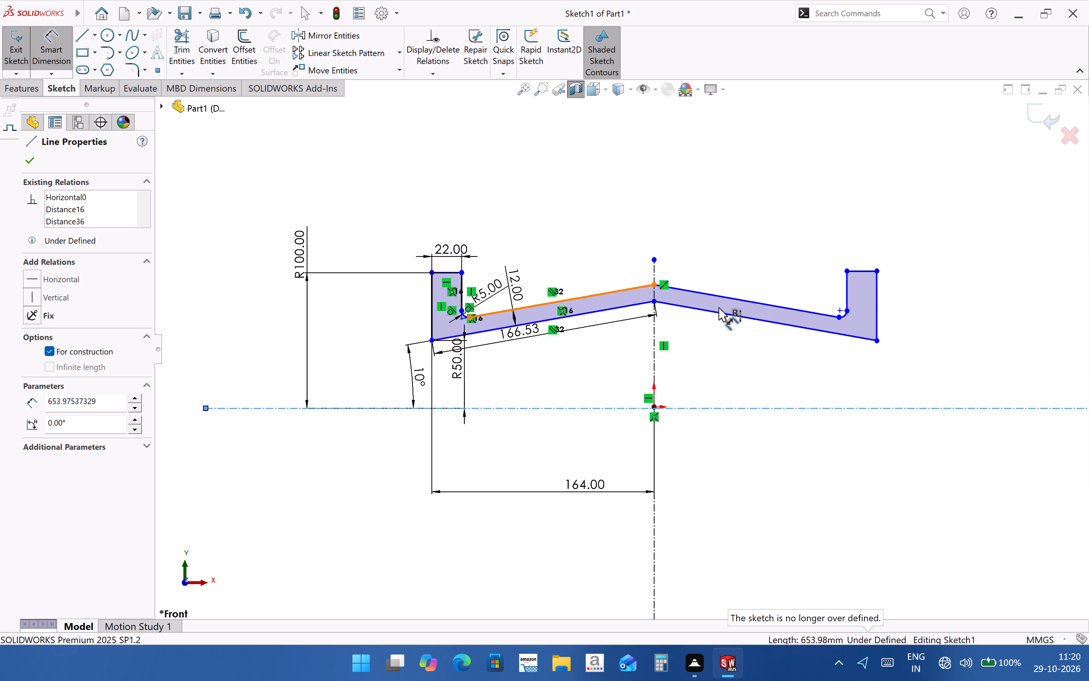
{"action": "scroll", "coordinate": [733, 303], "scroll_direction": "down", "scroll_amount": 2}
{"action": "left_click", "coordinate": [766, 336]}
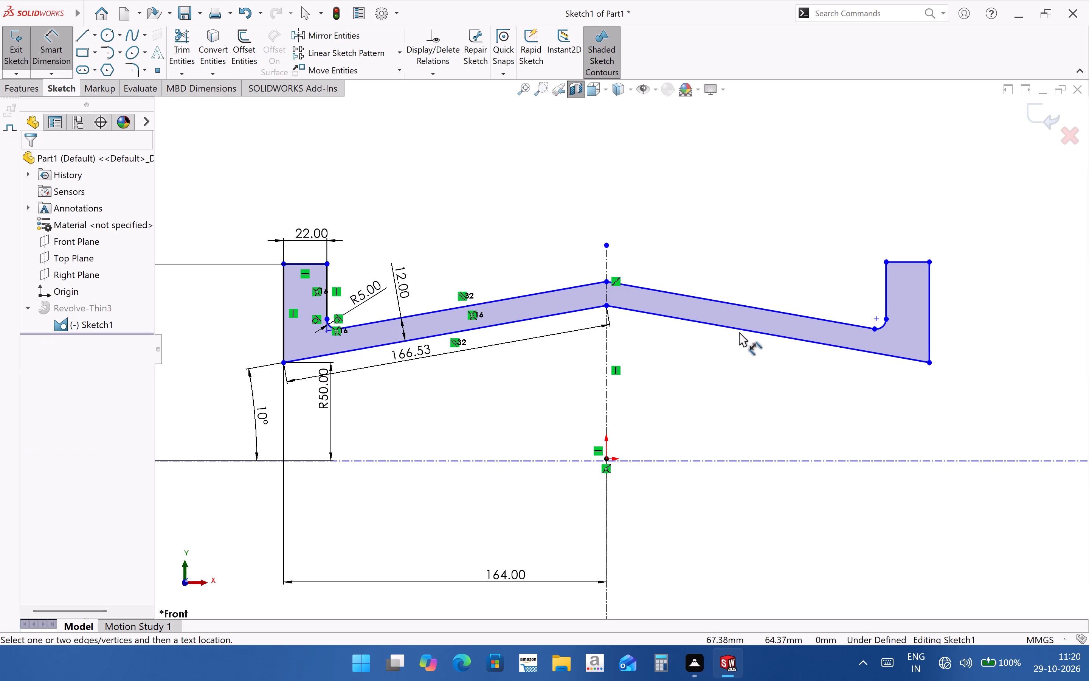
{"action": "left_click", "coordinate": [742, 331]}
{"action": "left_click", "coordinate": [734, 351]}
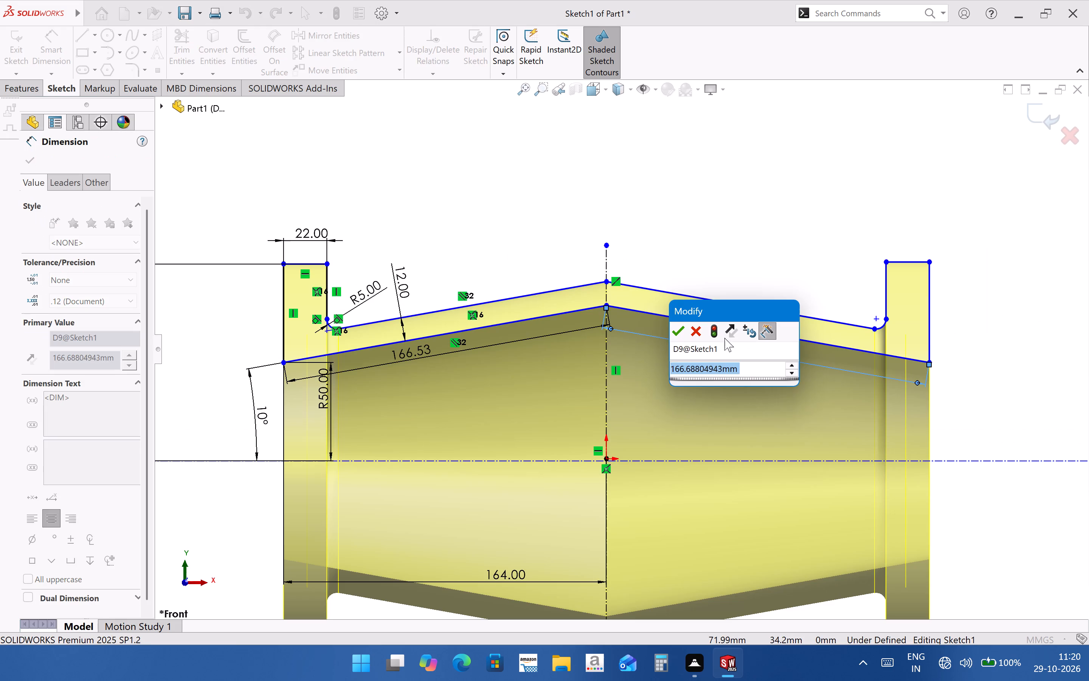
{"action": "left_click", "coordinate": [677, 337]}
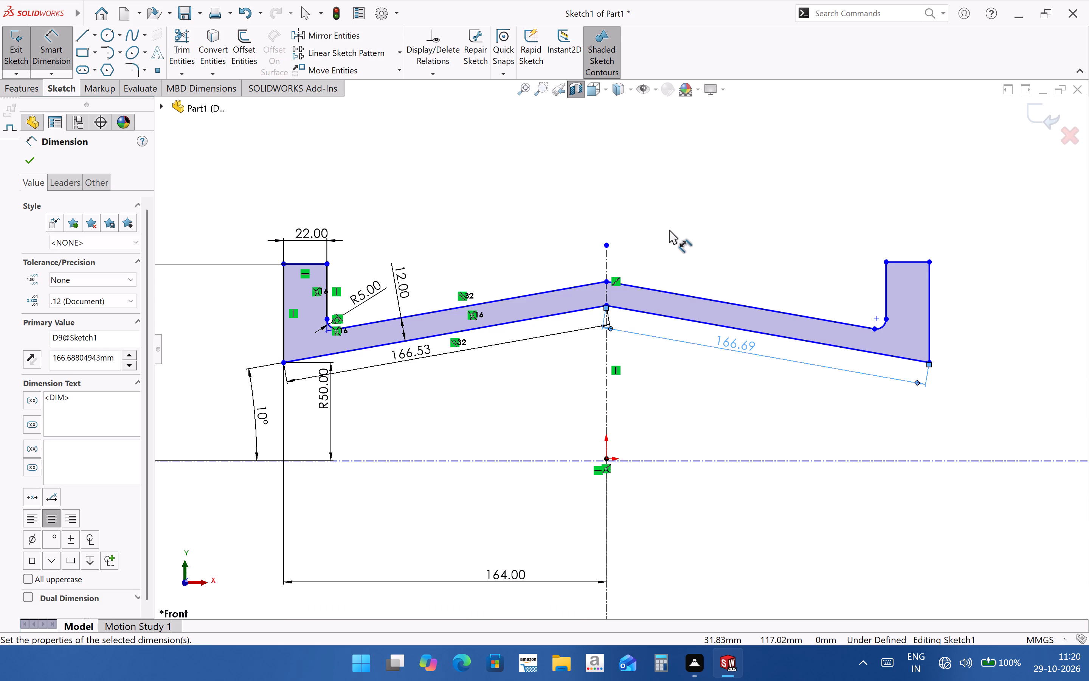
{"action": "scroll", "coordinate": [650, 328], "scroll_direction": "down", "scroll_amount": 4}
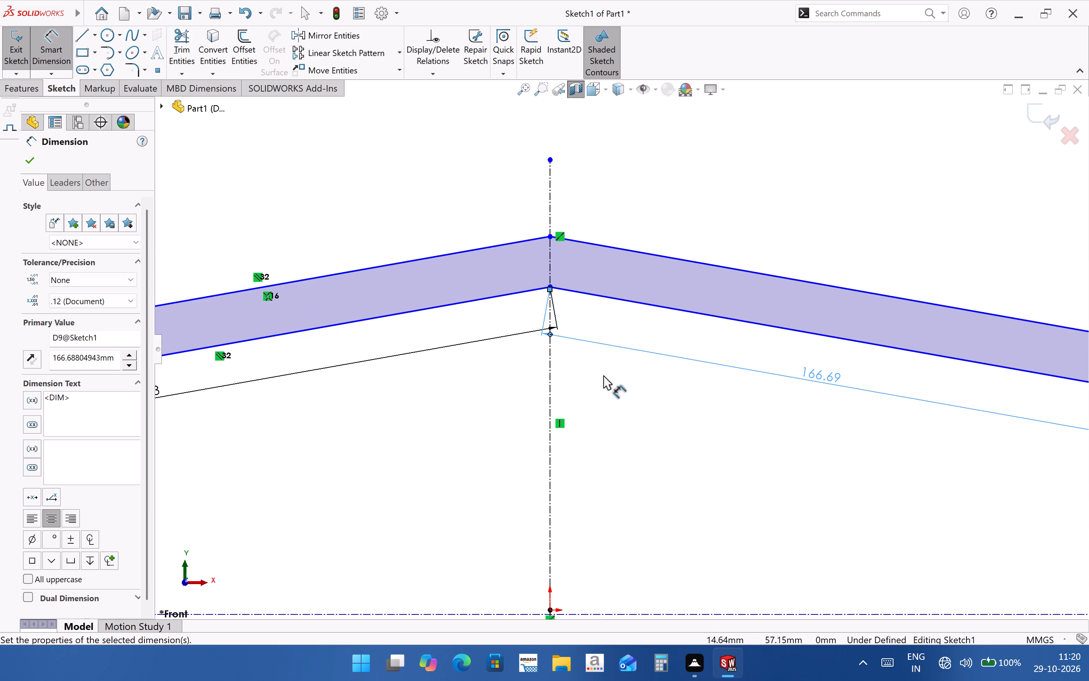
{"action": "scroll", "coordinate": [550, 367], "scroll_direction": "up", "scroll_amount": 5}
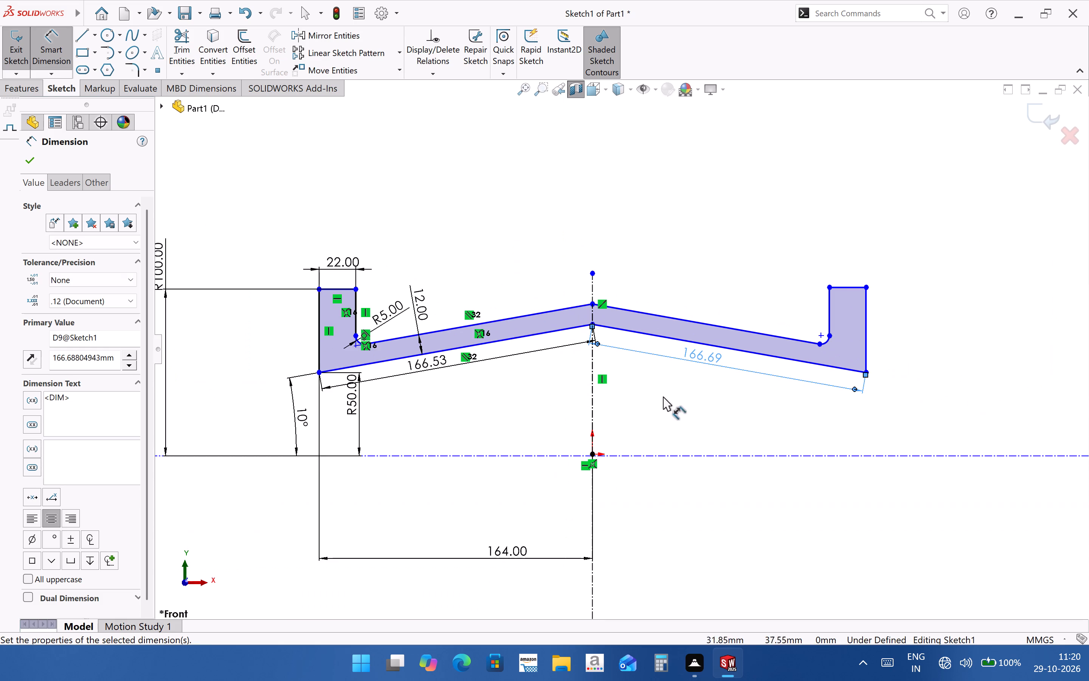
Delete the aligned length dimension from the inner sloped line on the profile's right half.
{"action": "scroll", "coordinate": [718, 370], "scroll_direction": "down", "scroll_amount": 1}
{"action": "key", "text": "Escape"}
{"action": "left_click", "coordinate": [706, 353]}
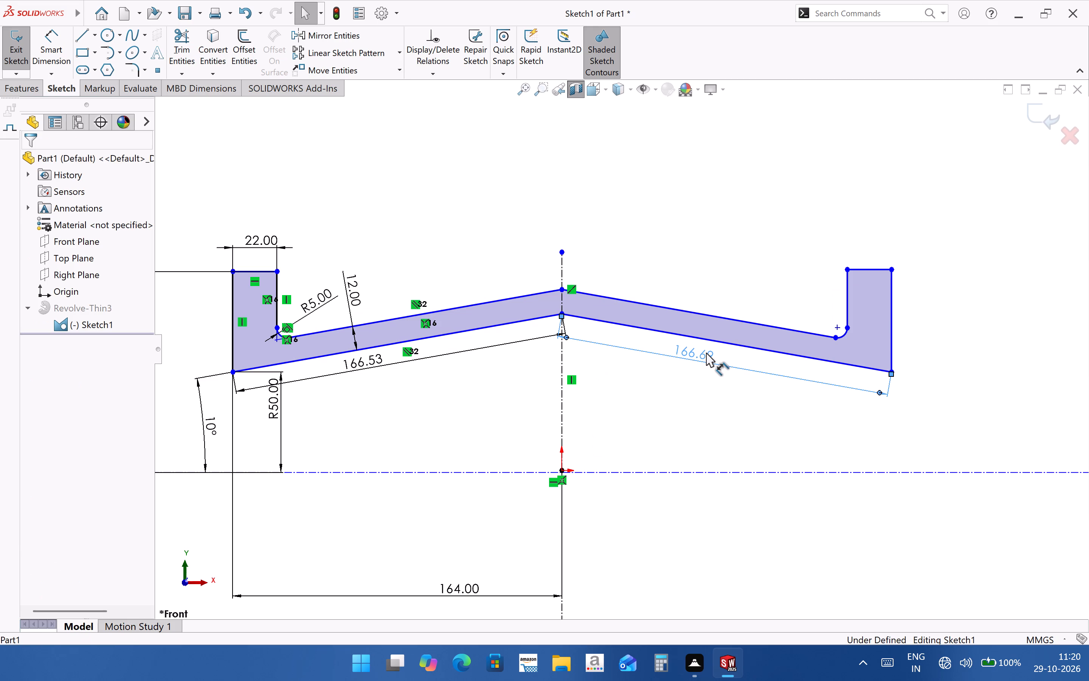
{"action": "key", "text": "Delete"}
Delete the profile's entire right half, including its flange lines, both sloped lines and the leftover fillet arc.
{"action": "left_click_drag", "start_coordinate": [939, 233], "coordinate": [923, 378]}
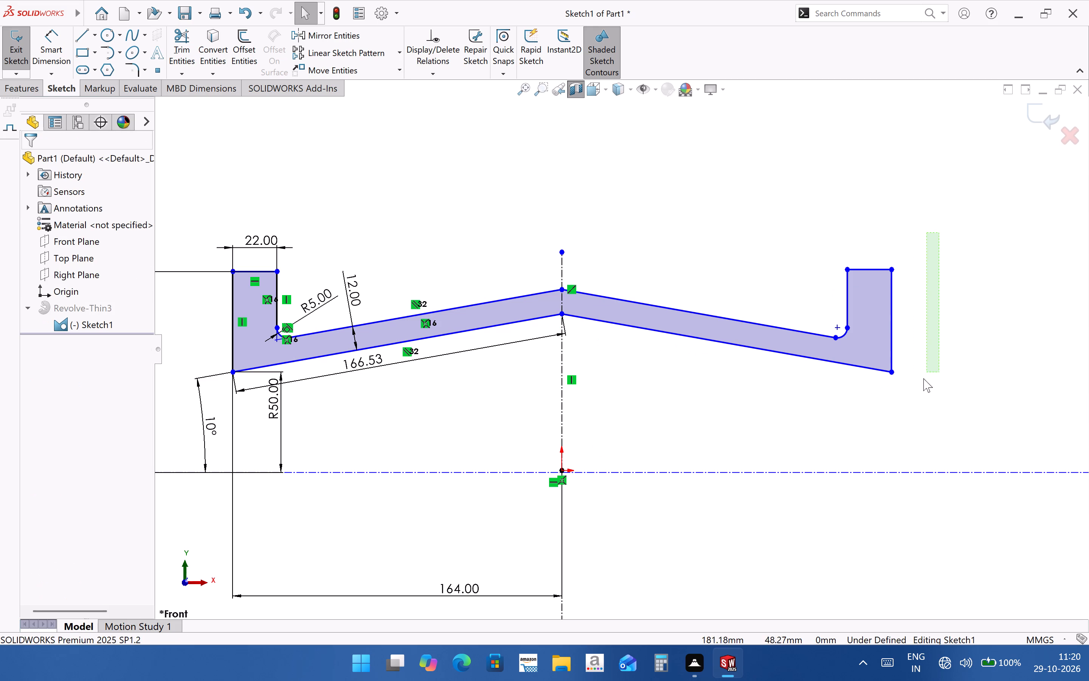
{"action": "left_click_drag", "start_coordinate": [923, 378], "coordinate": [617, 408]}
{"action": "left_click", "coordinate": [595, 404]}
{"action": "key", "text": "Delete"}
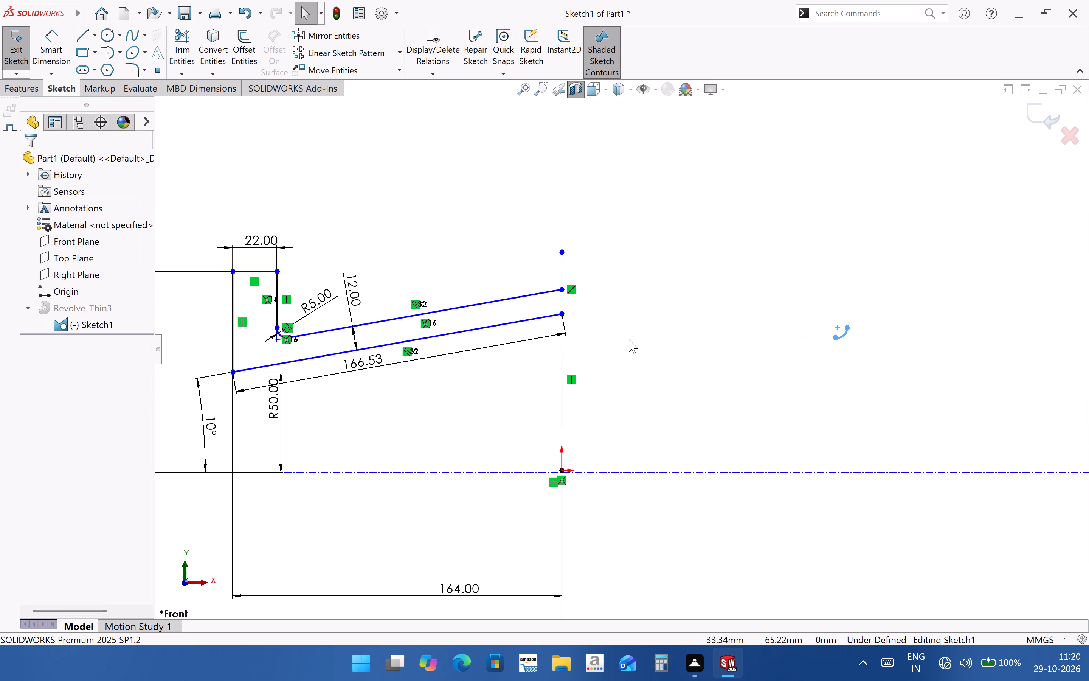
{"action": "left_click_drag", "start_coordinate": [818, 293], "coordinate": [876, 370]}
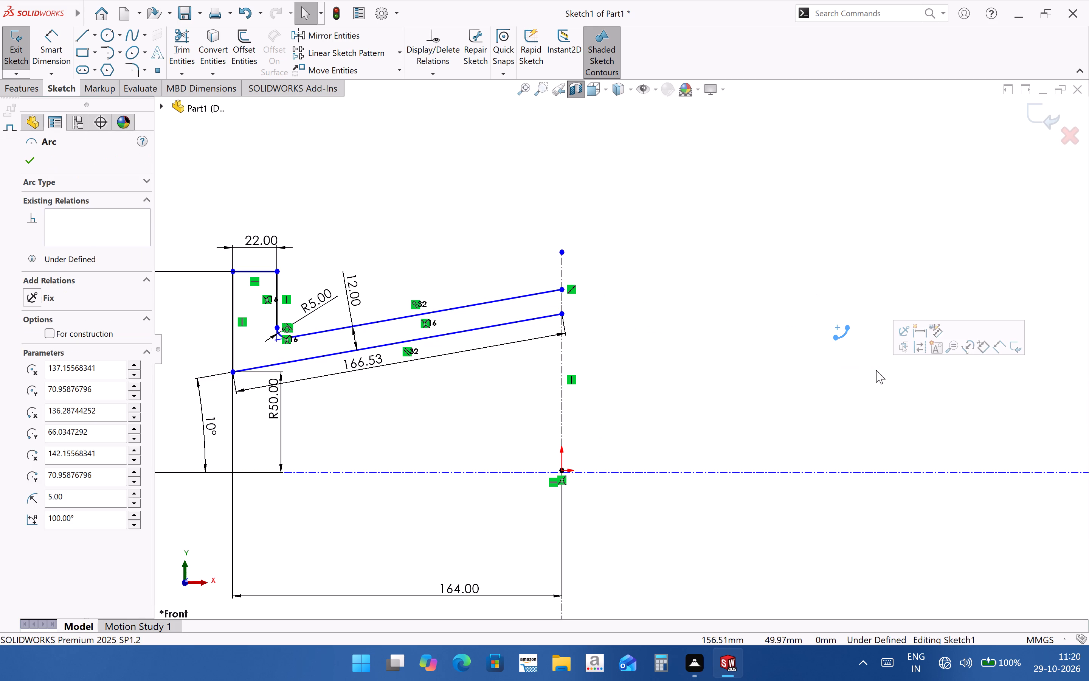
{"action": "key", "text": "Delete"}
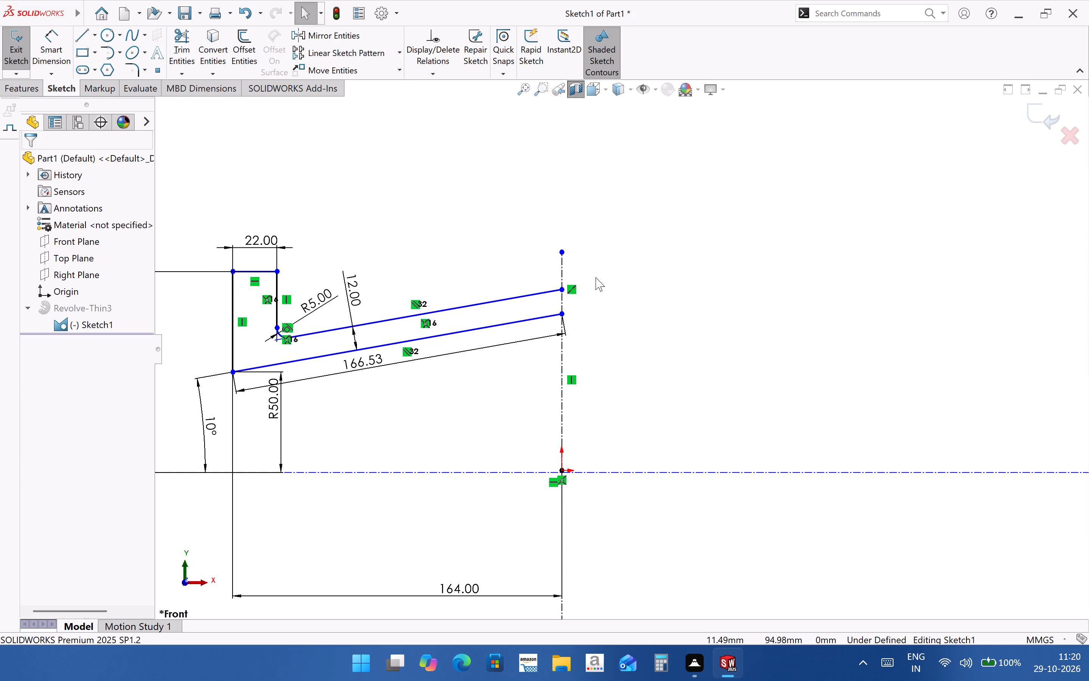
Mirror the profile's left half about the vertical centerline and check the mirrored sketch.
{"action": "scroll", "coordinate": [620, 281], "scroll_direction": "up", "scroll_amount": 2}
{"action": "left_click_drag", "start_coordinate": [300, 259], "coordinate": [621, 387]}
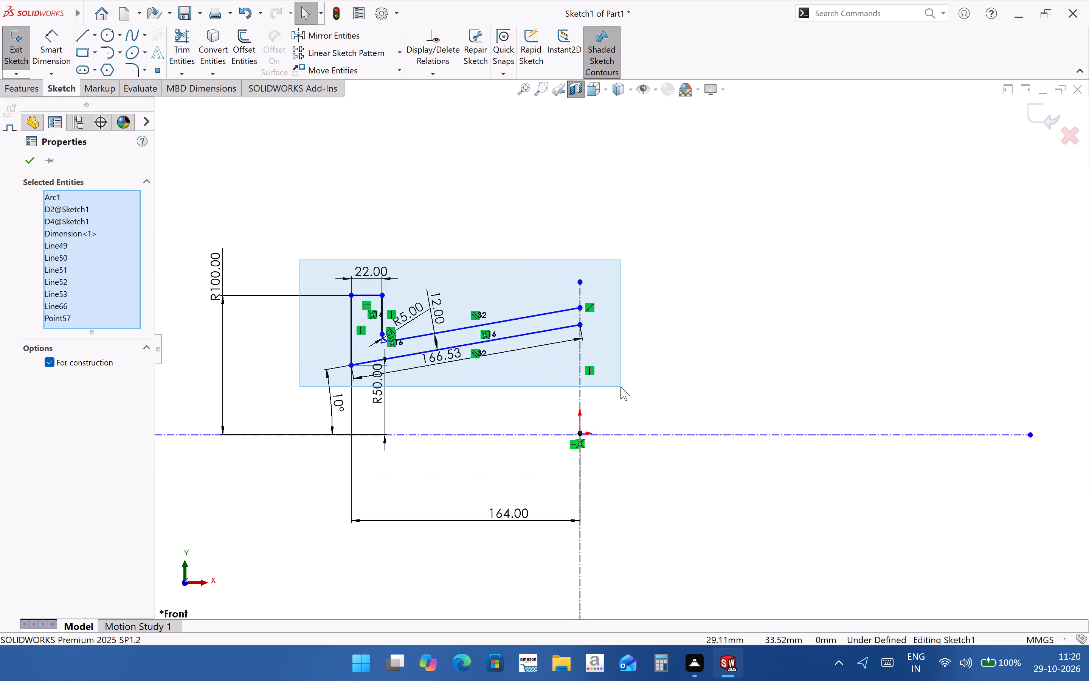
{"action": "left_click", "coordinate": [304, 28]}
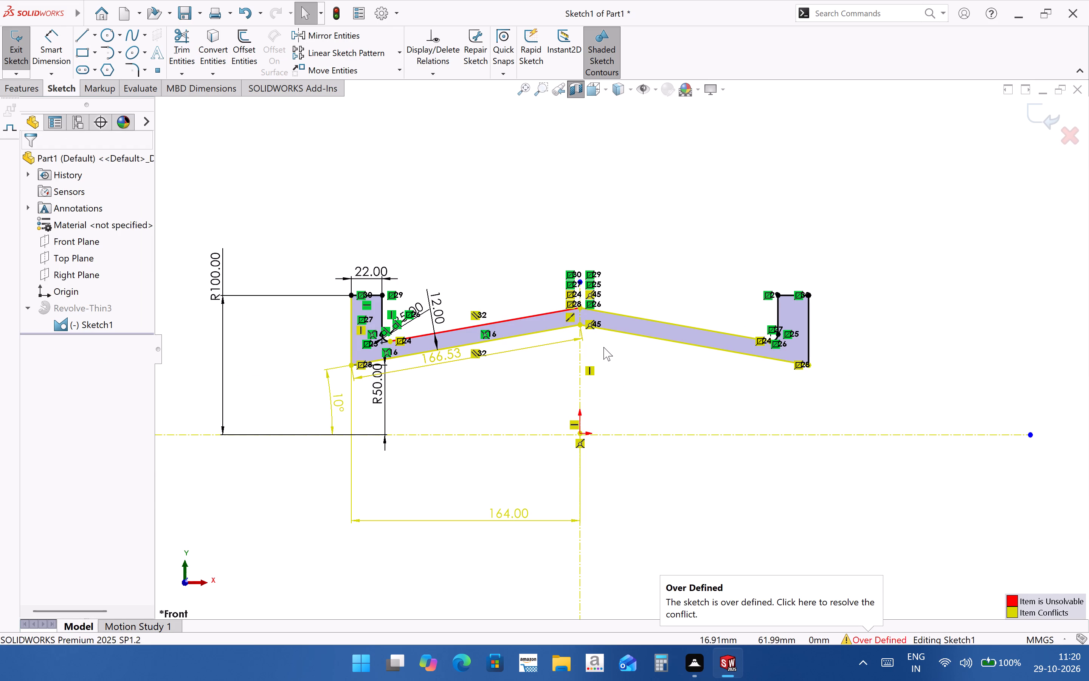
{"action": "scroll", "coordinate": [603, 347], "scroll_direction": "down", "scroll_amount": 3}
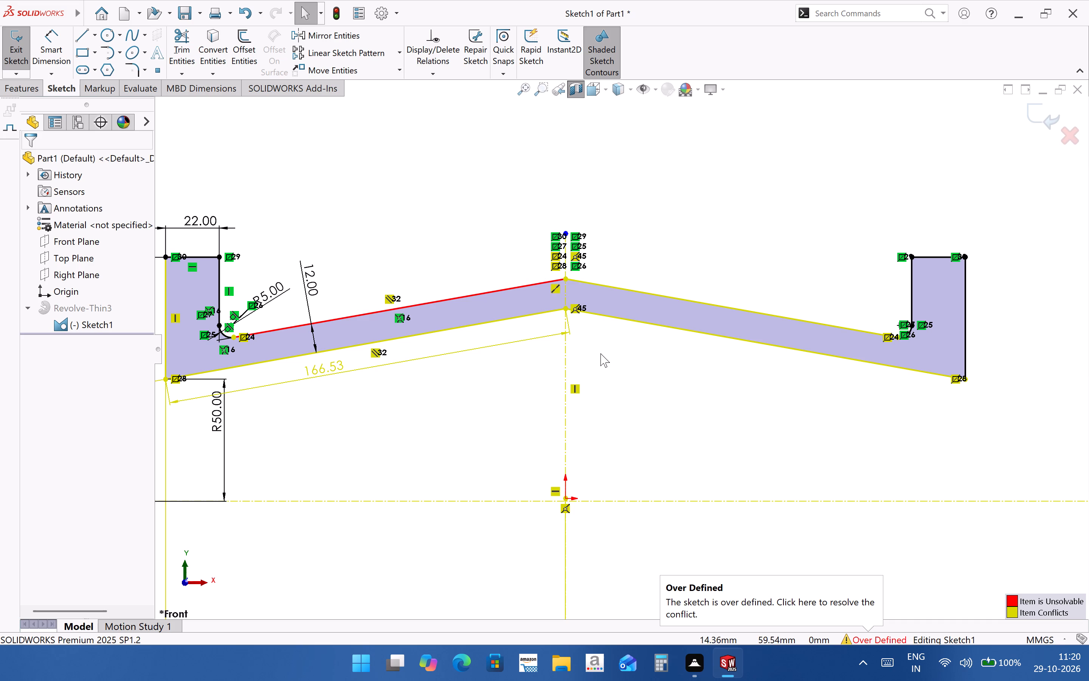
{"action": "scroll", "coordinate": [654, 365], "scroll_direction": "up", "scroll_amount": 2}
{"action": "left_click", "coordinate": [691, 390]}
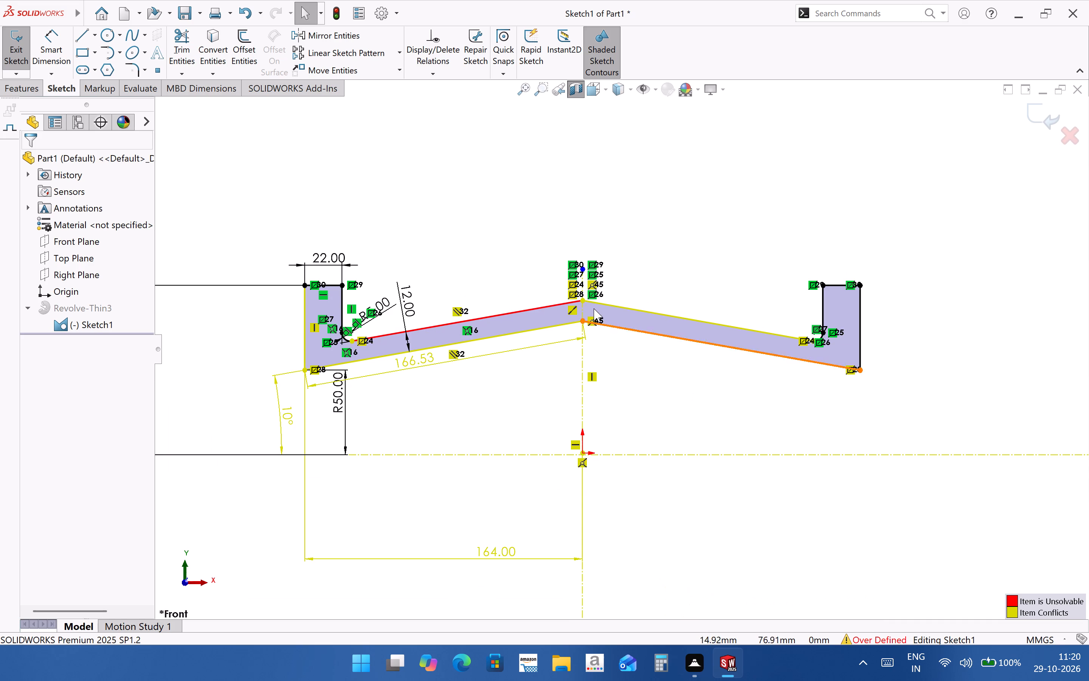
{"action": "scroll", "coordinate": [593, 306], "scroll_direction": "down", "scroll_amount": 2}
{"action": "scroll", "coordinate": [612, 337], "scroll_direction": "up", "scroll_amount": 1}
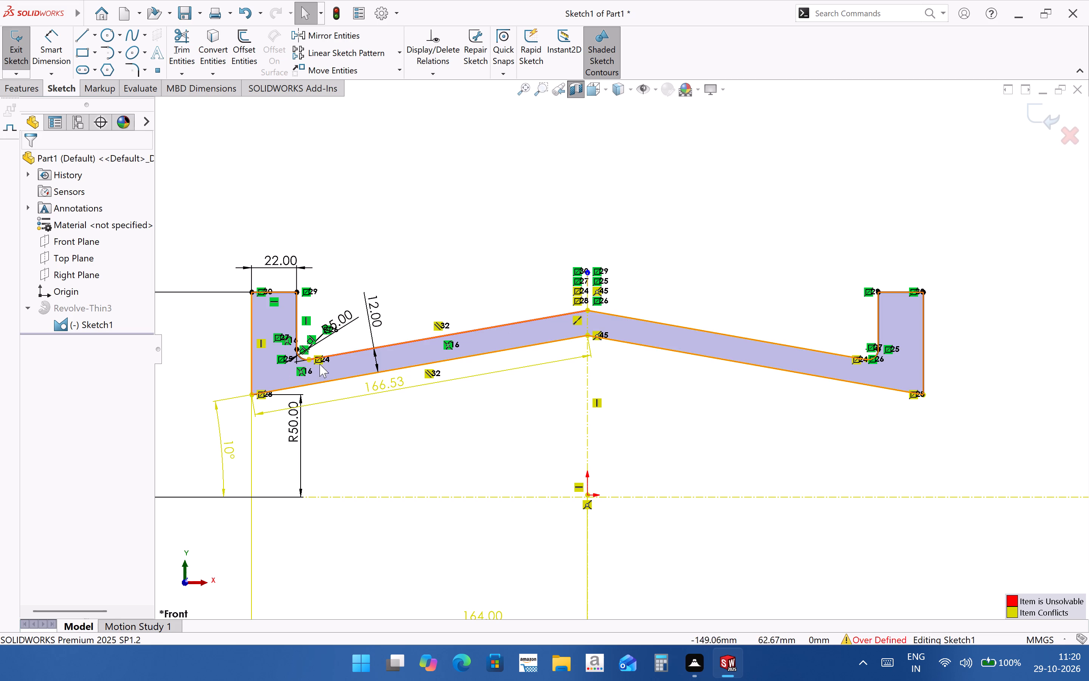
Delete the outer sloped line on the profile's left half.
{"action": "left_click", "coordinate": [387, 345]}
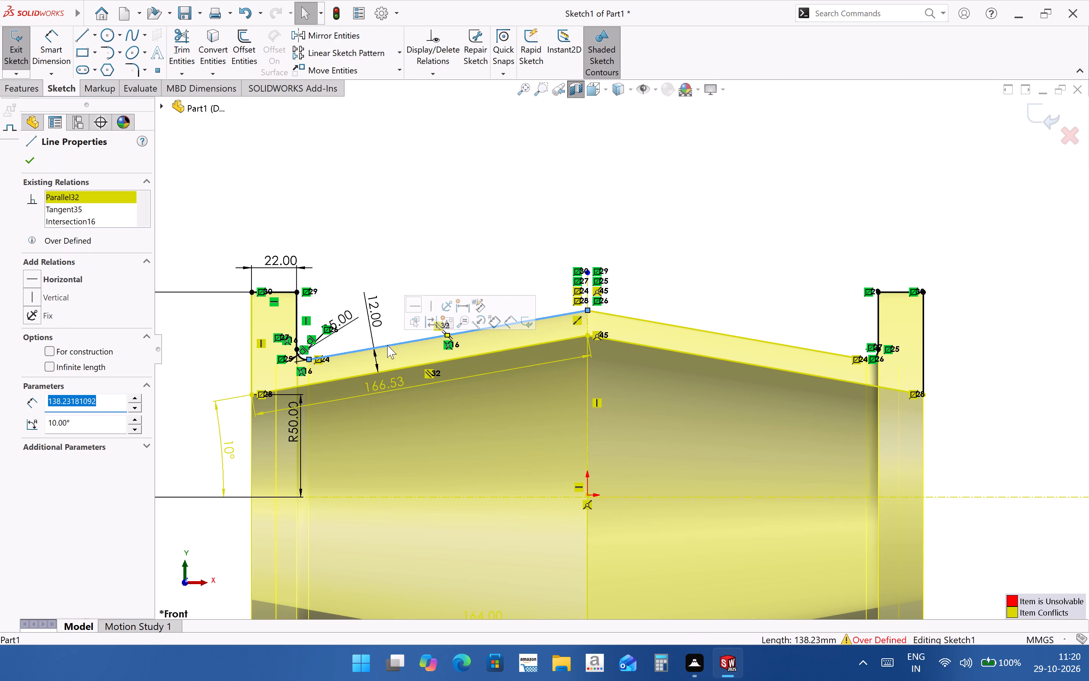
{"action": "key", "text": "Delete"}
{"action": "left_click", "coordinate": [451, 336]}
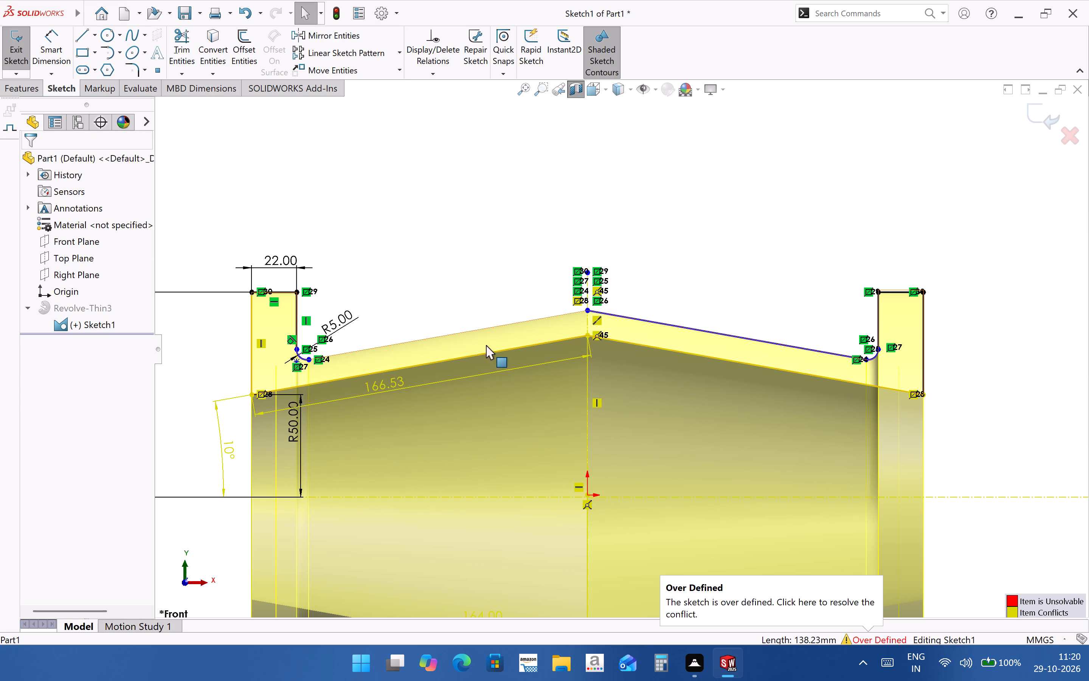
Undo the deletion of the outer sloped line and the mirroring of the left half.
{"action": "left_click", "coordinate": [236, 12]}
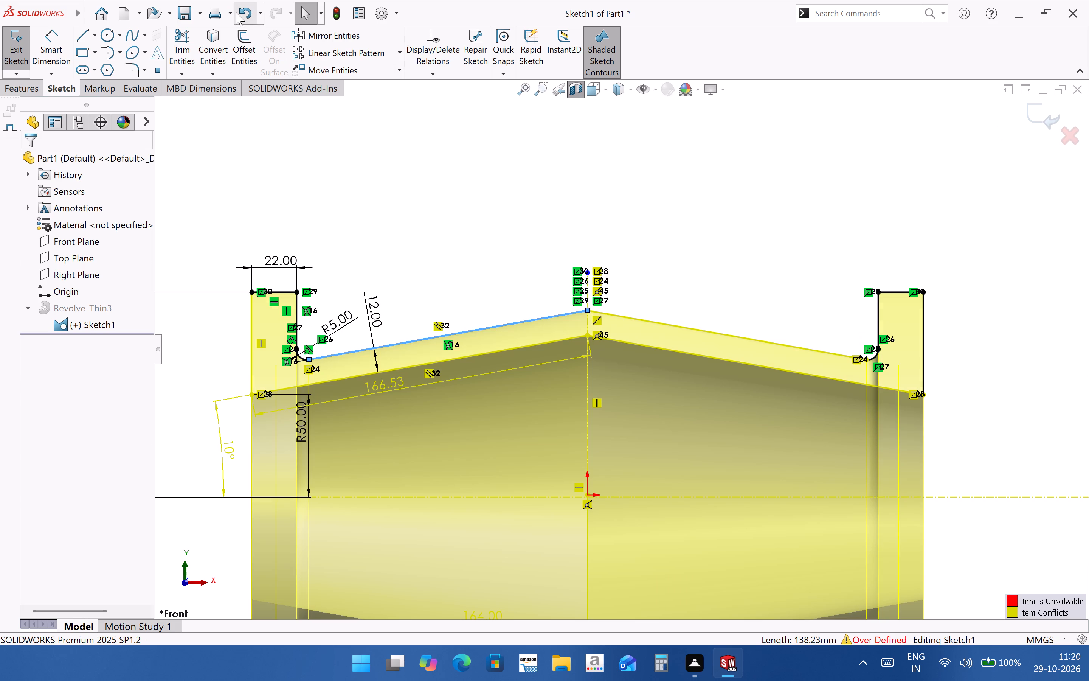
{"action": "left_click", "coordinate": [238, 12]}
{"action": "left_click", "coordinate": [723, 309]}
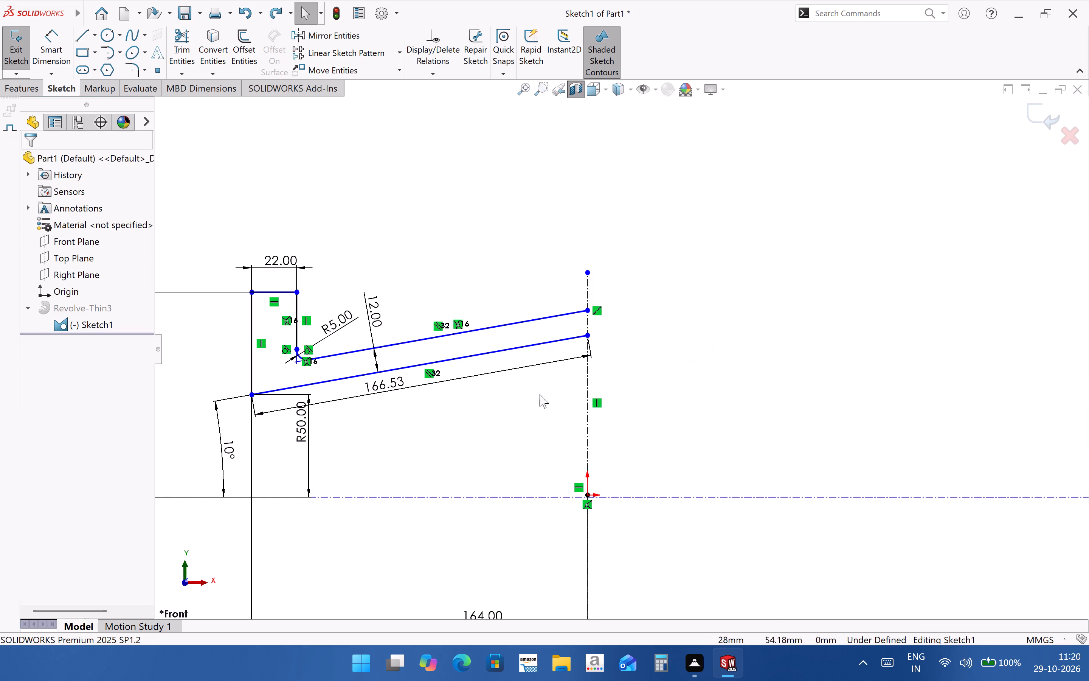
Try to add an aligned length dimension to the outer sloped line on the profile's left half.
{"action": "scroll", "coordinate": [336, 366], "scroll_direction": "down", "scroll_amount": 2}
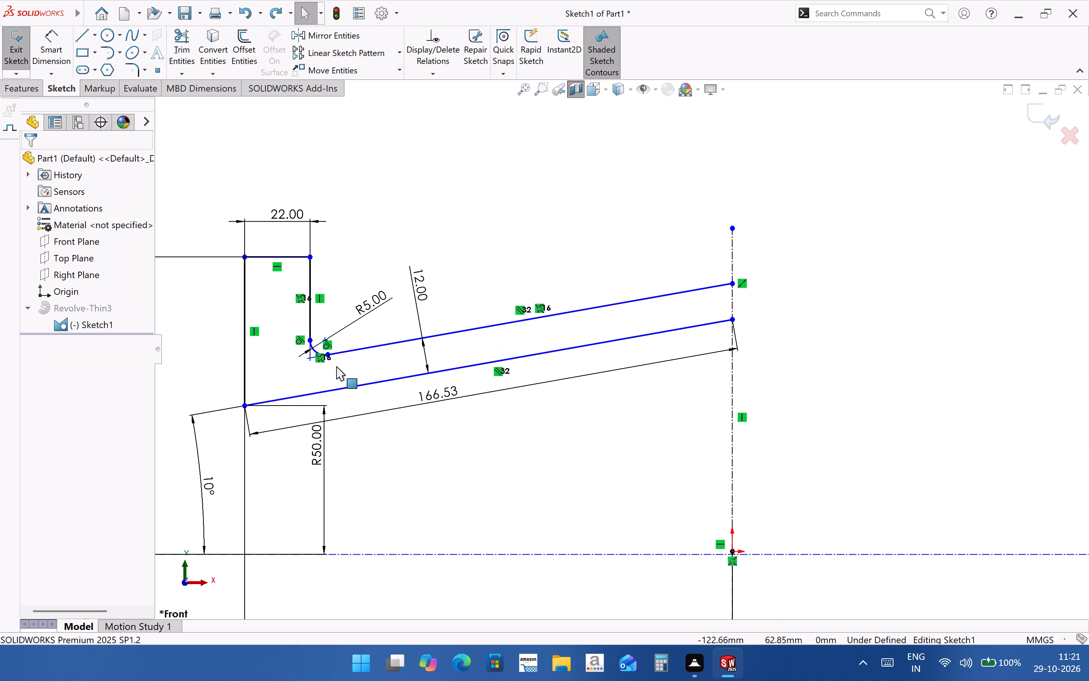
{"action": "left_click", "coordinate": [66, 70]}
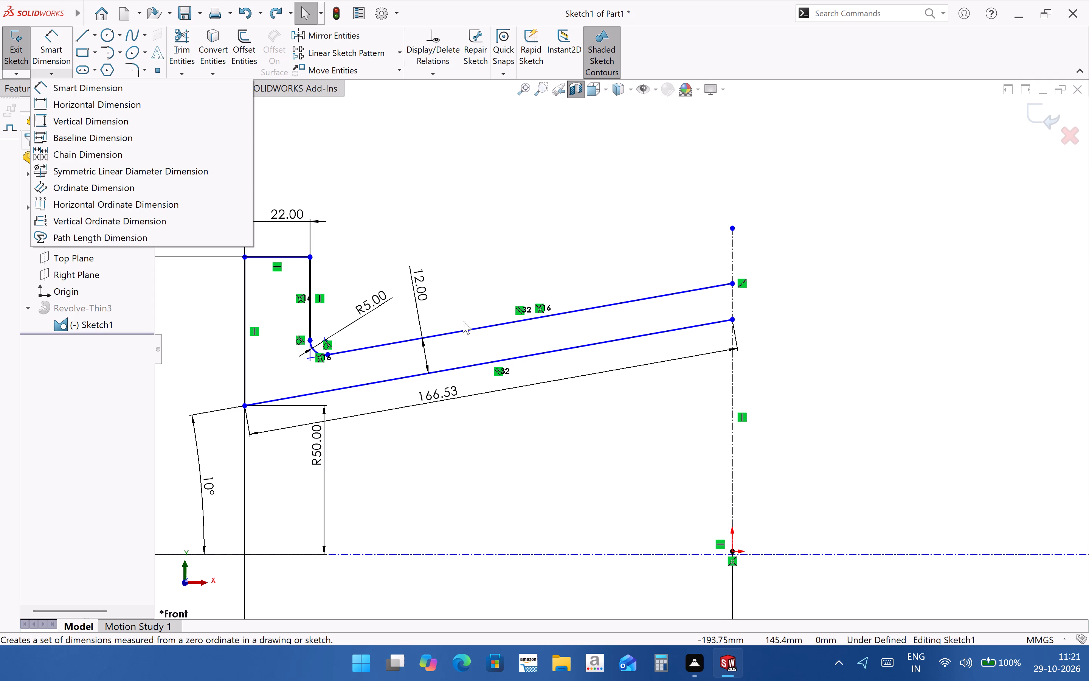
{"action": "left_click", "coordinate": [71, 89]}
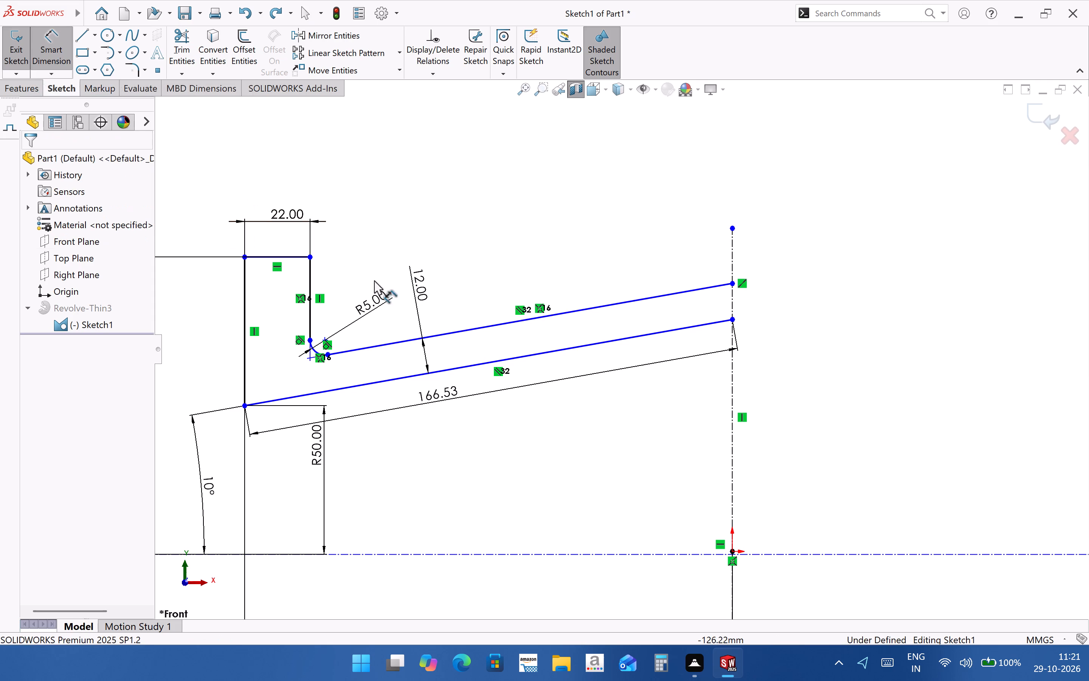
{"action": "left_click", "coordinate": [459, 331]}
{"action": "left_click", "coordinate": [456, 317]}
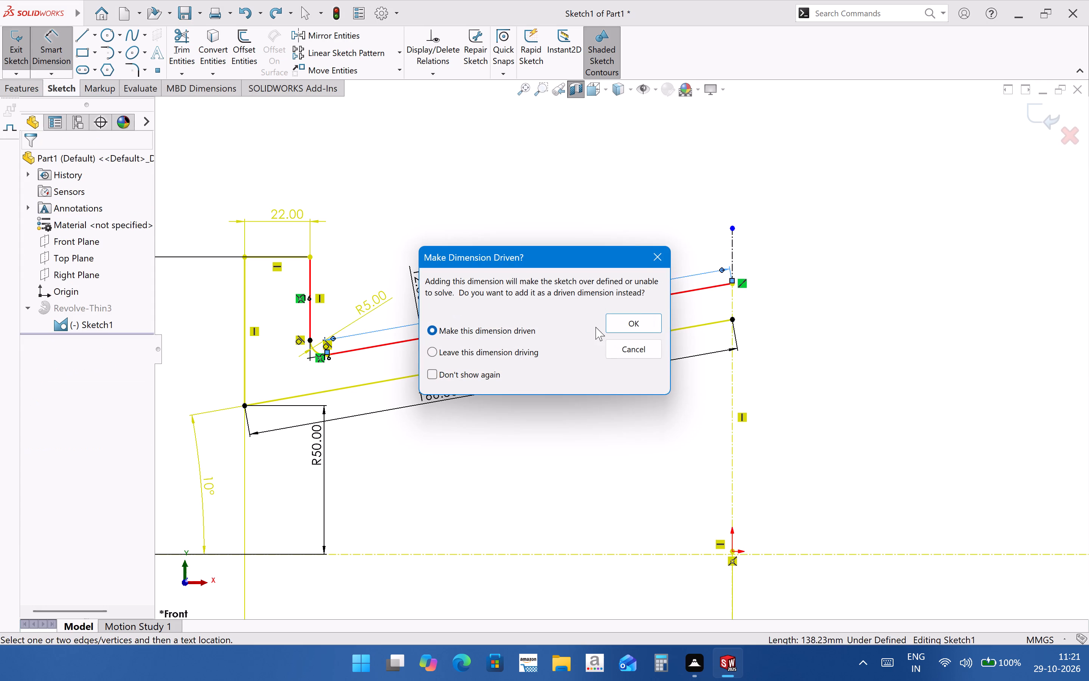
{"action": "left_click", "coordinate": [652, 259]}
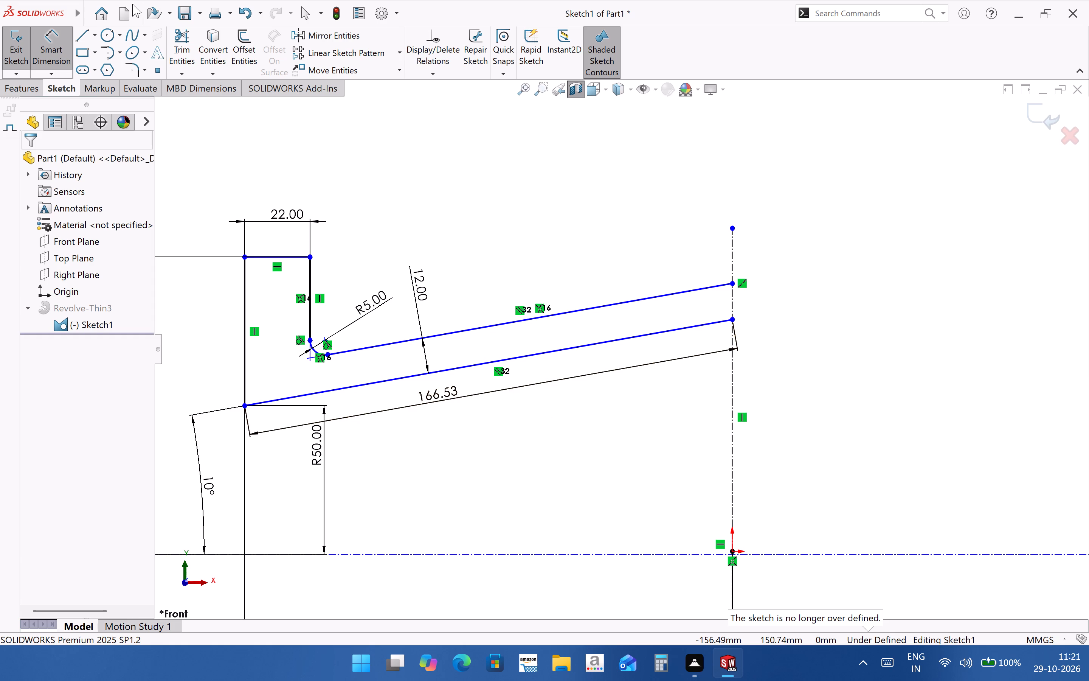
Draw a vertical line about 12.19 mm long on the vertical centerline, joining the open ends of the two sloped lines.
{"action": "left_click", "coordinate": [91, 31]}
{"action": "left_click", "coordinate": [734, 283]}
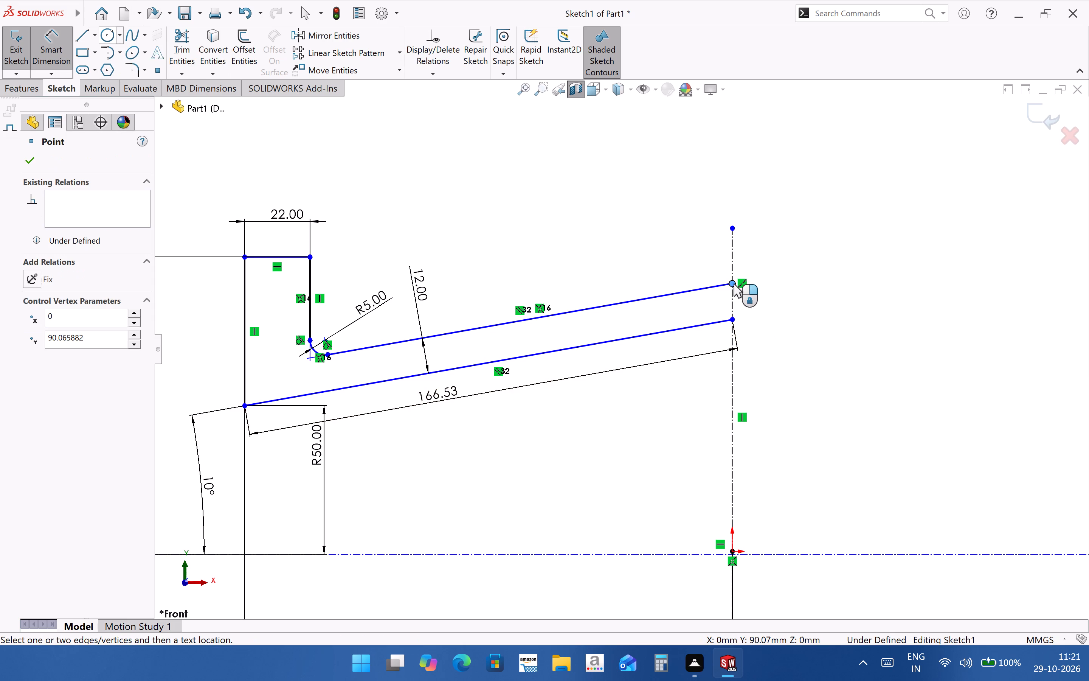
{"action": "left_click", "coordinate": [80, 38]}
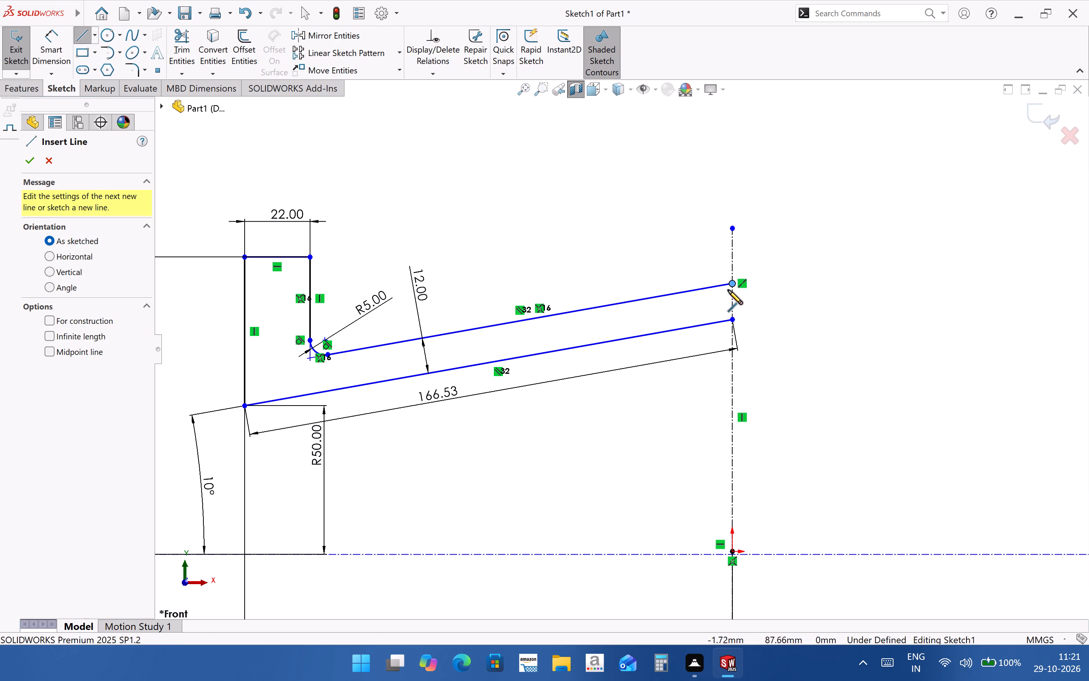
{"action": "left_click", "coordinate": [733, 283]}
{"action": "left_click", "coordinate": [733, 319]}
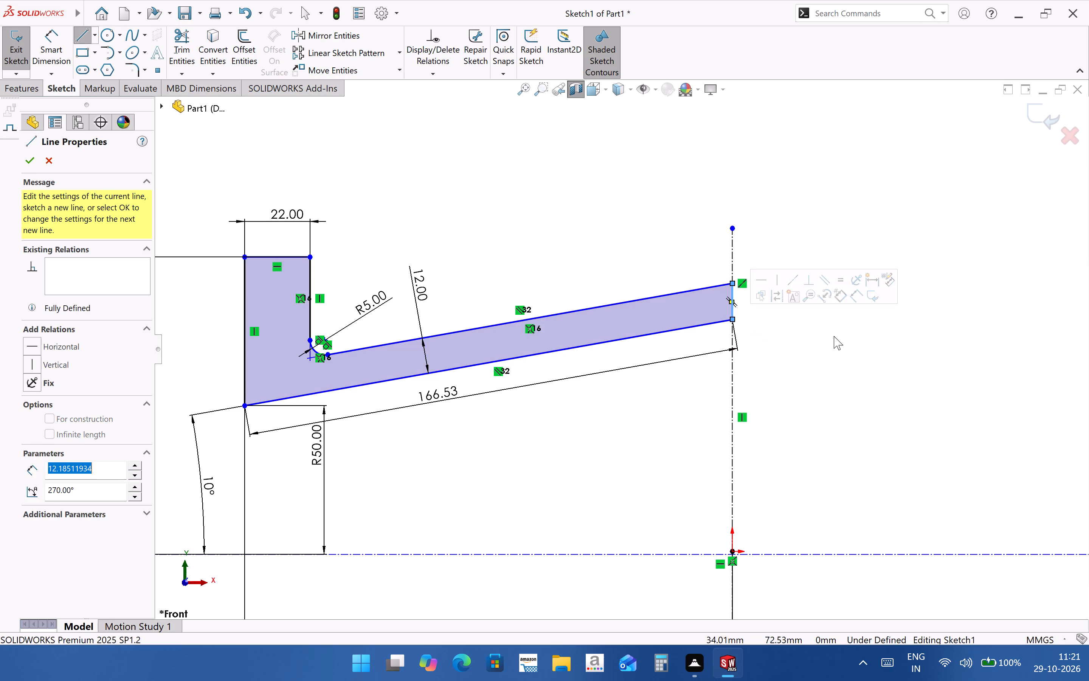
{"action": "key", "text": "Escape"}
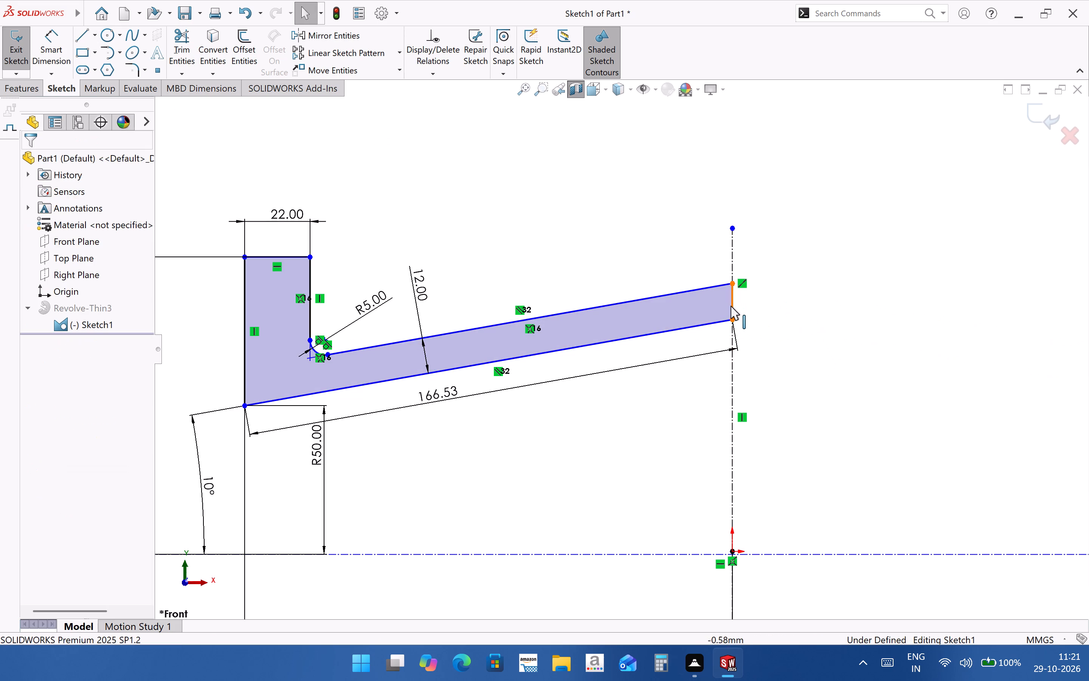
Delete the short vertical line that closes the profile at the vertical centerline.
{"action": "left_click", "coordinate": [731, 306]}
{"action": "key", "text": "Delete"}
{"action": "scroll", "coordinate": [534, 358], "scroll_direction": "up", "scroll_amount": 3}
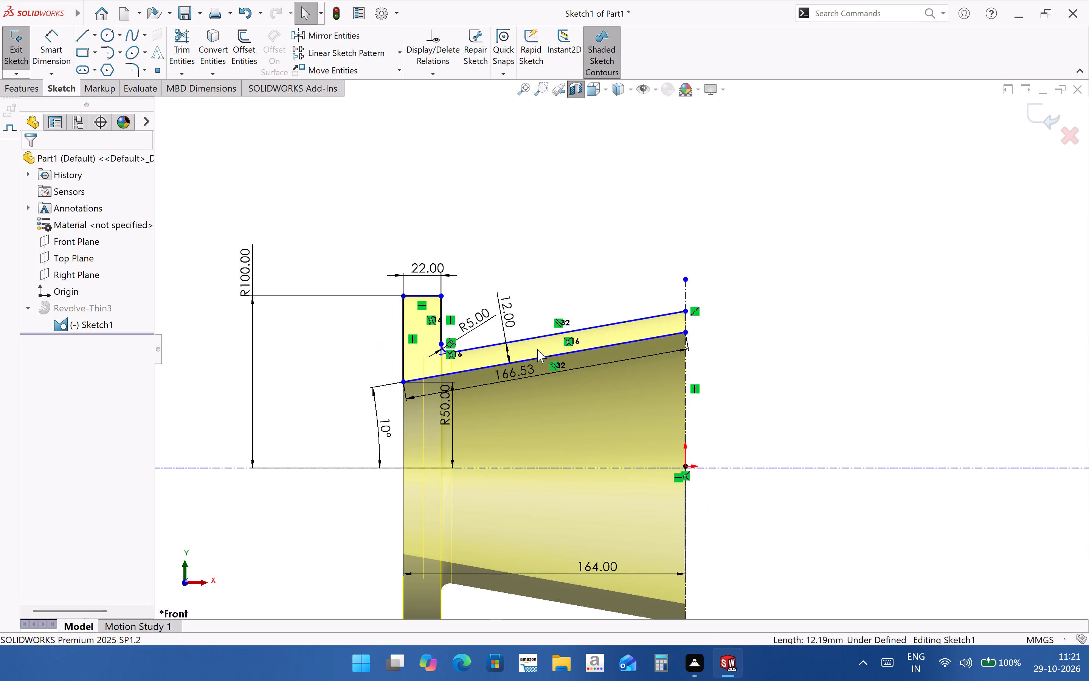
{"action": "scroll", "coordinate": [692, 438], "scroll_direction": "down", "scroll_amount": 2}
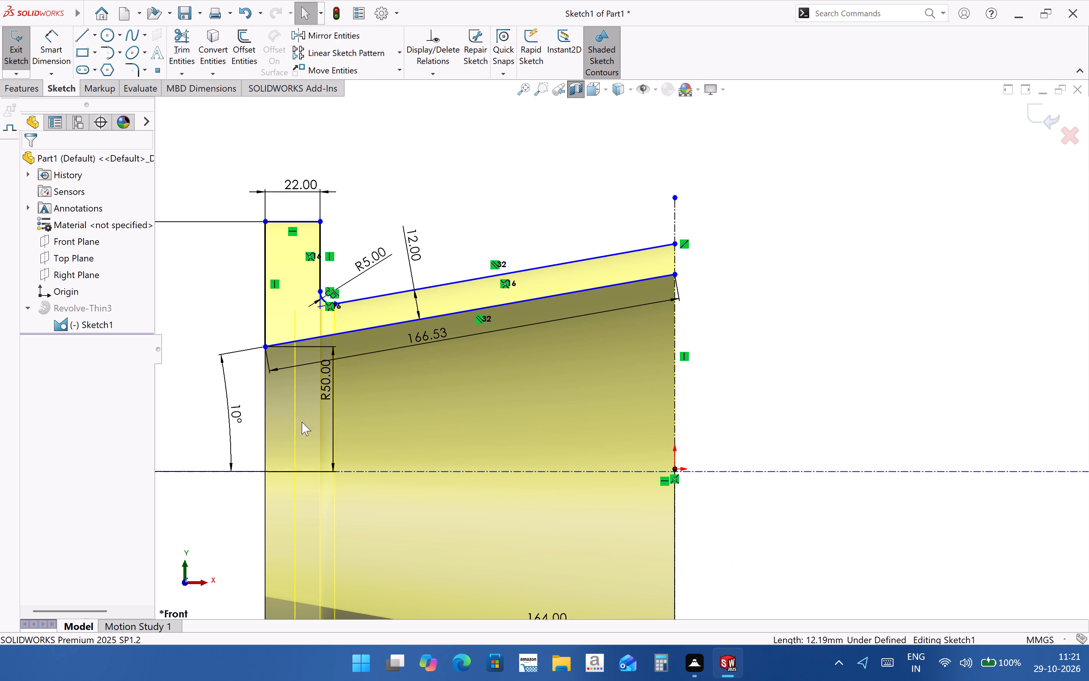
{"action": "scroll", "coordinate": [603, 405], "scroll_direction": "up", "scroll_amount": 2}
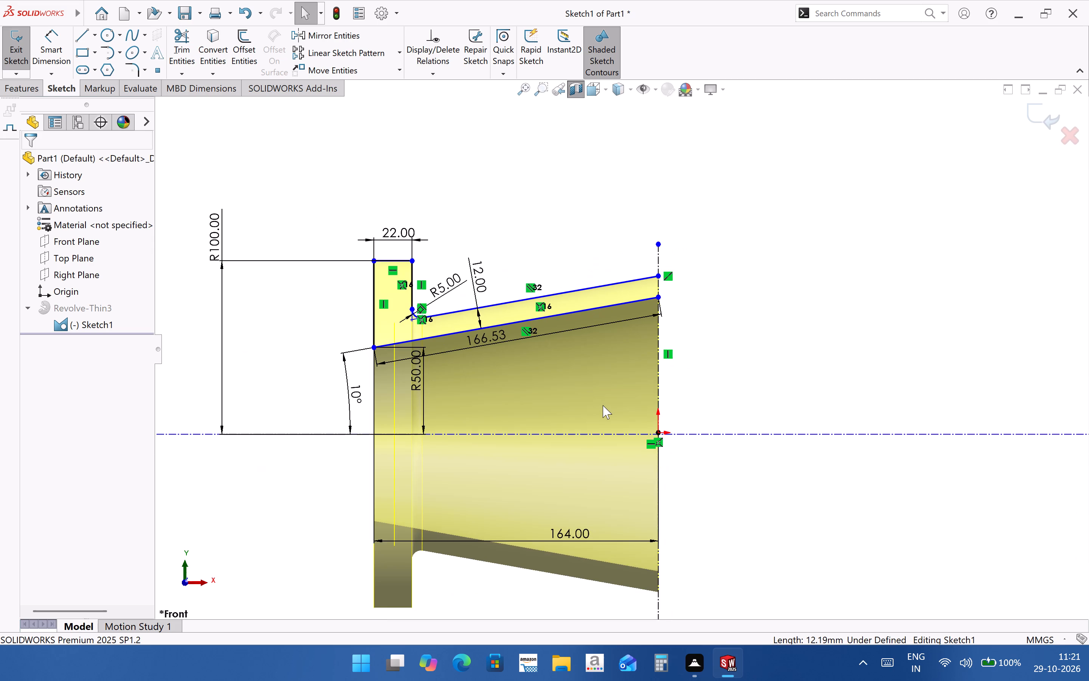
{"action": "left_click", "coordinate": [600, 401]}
Examine the inner sloped line's length dimension and the dimensions and relations around the left flange and fillet.
{"action": "left_click", "coordinate": [486, 335]}
{"action": "scroll", "coordinate": [552, 340], "scroll_direction": "down", "scroll_amount": 3}
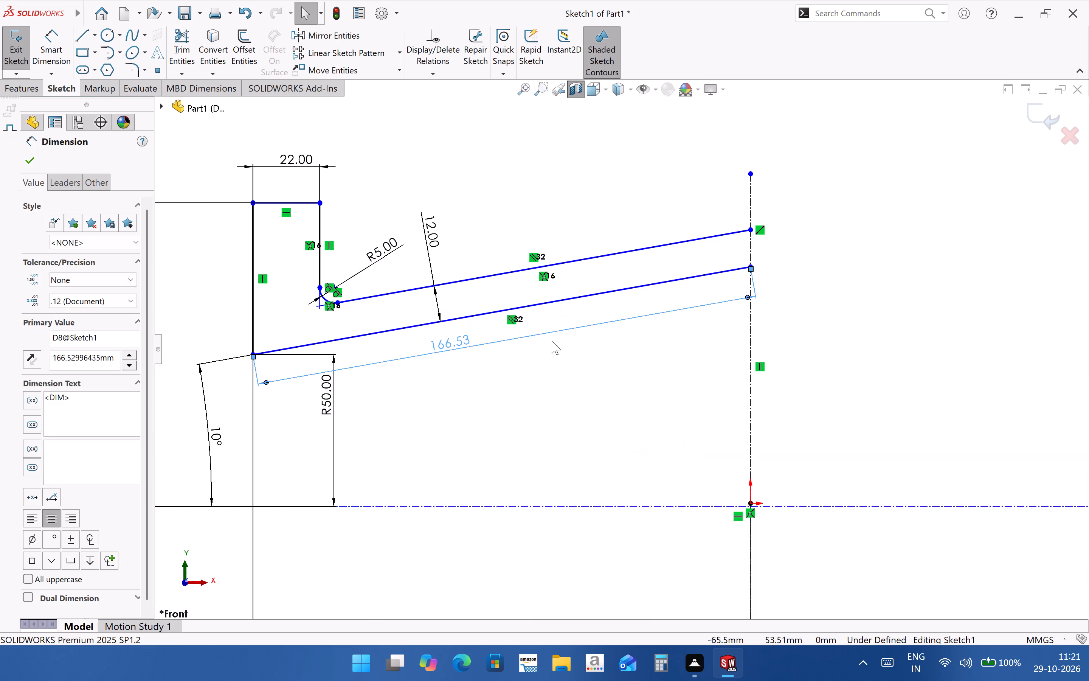
{"action": "scroll", "coordinate": [552, 341], "scroll_direction": "up", "scroll_amount": 4}
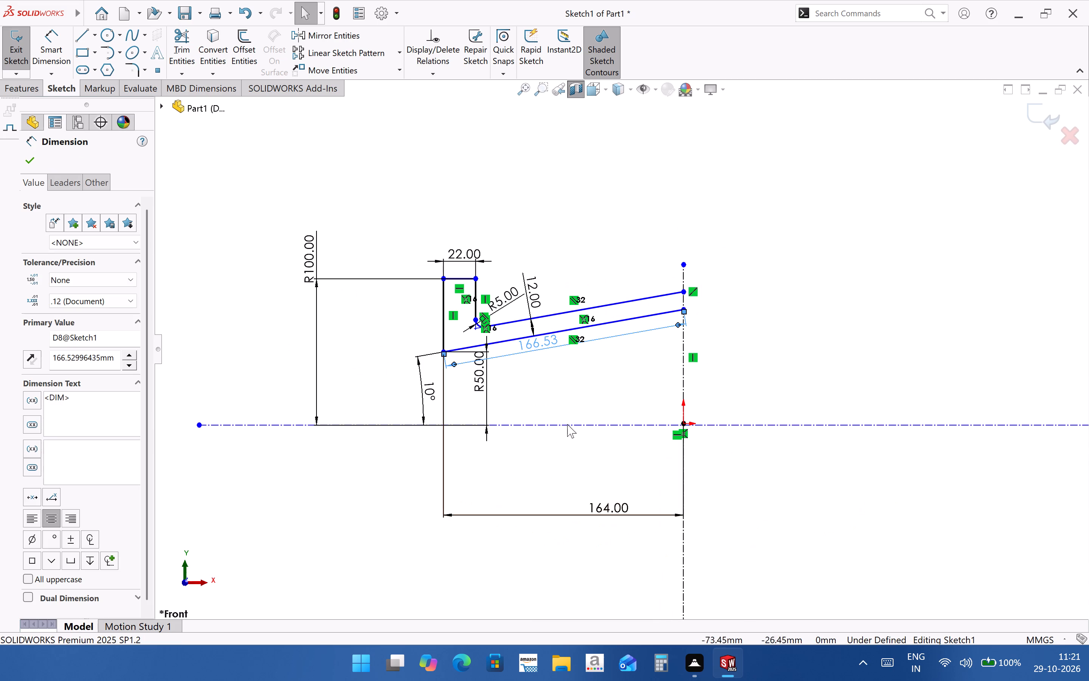
{"action": "scroll", "coordinate": [560, 341], "scroll_direction": "down", "scroll_amount": 2}
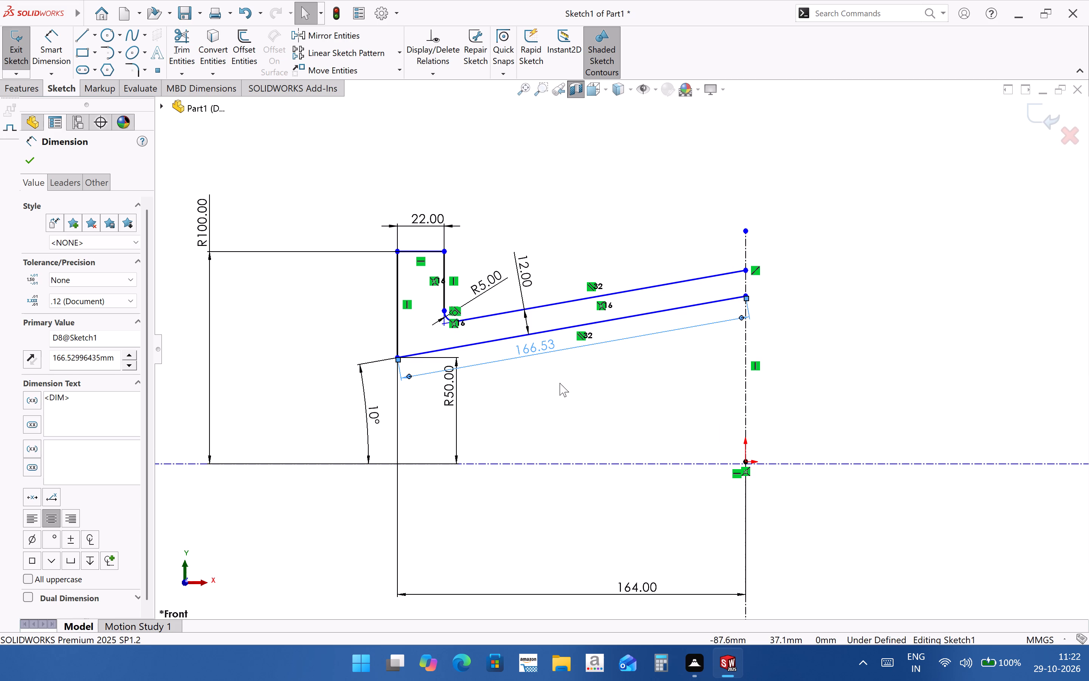
{"action": "scroll", "coordinate": [560, 383], "scroll_direction": "up", "scroll_amount": 1}
{"action": "scroll", "coordinate": [562, 408], "scroll_direction": "down", "scroll_amount": 2}
{"action": "scroll", "coordinate": [571, 490], "scroll_direction": "up", "scroll_amount": 2}
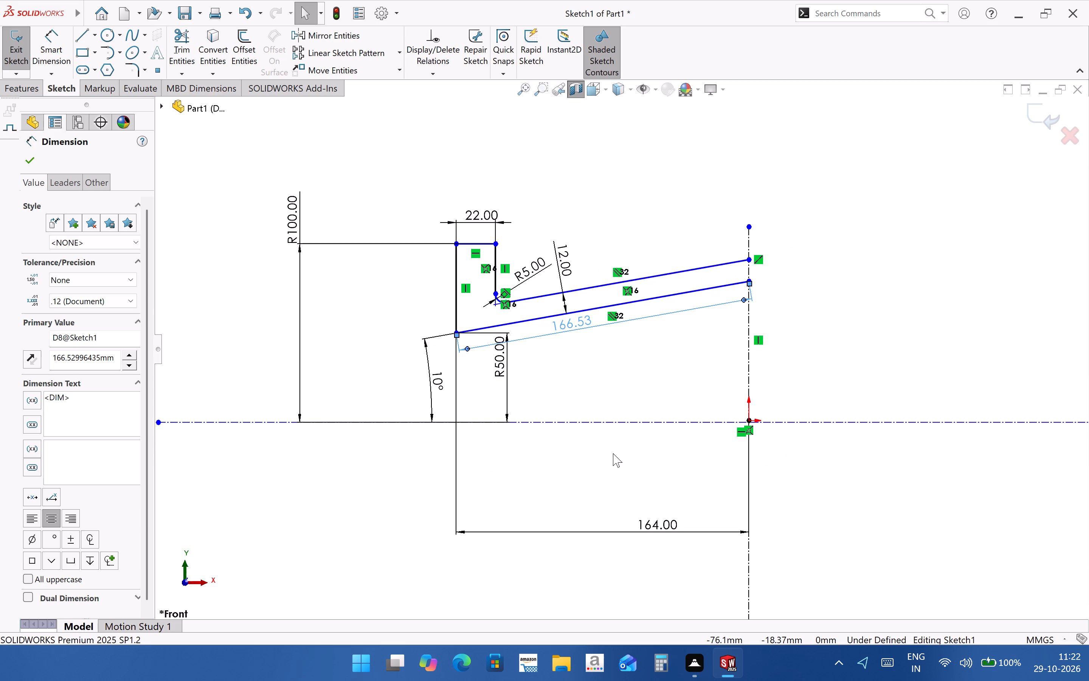
{"action": "scroll", "coordinate": [623, 449], "scroll_direction": "up", "scroll_amount": 1}
{"action": "scroll", "coordinate": [587, 415], "scroll_direction": "down", "scroll_amount": 2}
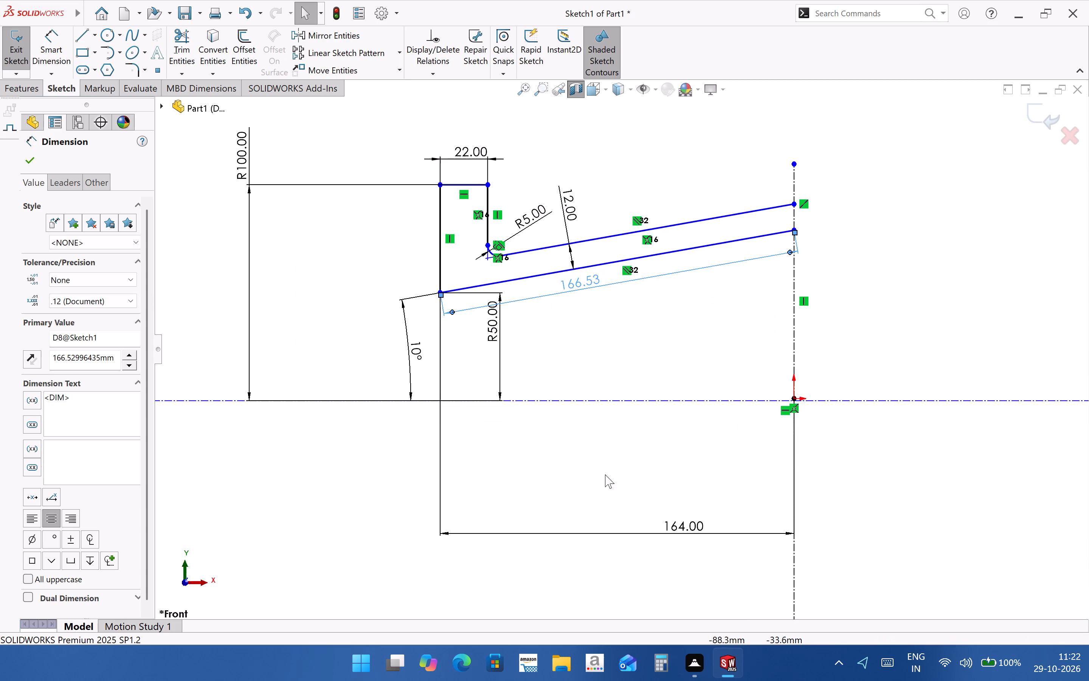
{"action": "scroll", "coordinate": [615, 508], "scroll_direction": "up", "scroll_amount": 2}
{"action": "scroll", "coordinate": [793, 351], "scroll_direction": "down", "scroll_amount": 2}
{"action": "scroll", "coordinate": [692, 450], "scroll_direction": "up", "scroll_amount": 2}
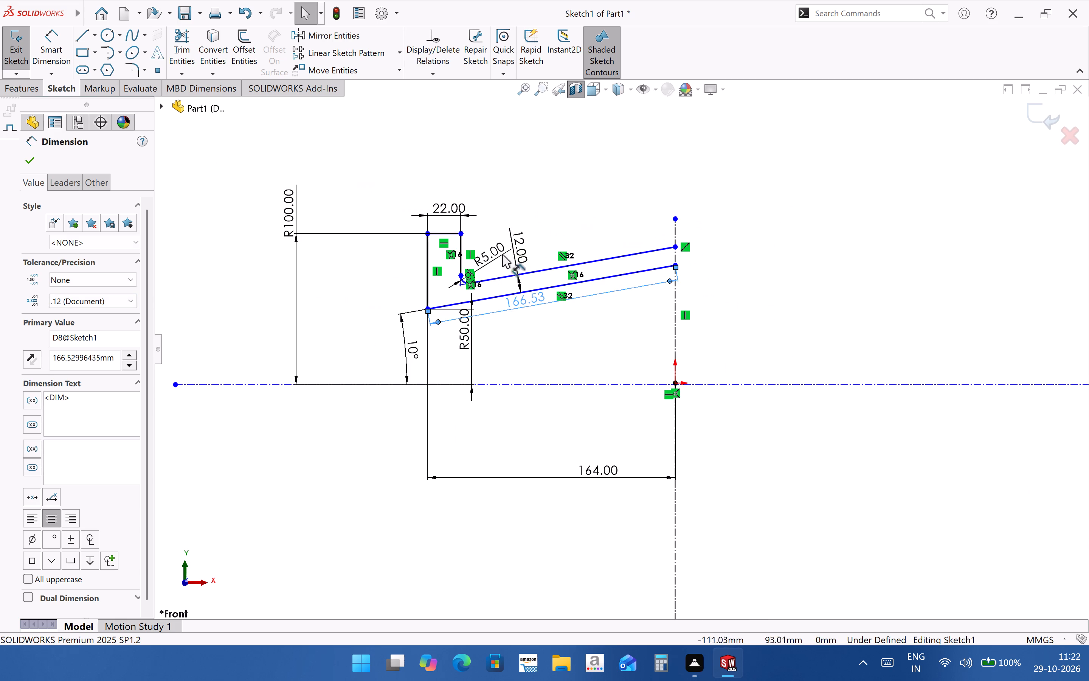
{"action": "scroll", "coordinate": [498, 274], "scroll_direction": "down", "scroll_amount": 1}
{"action": "scroll", "coordinate": [424, 277], "scroll_direction": "down", "scroll_amount": 3}
{"action": "scroll", "coordinate": [577, 225], "scroll_direction": "down", "scroll_amount": 4}
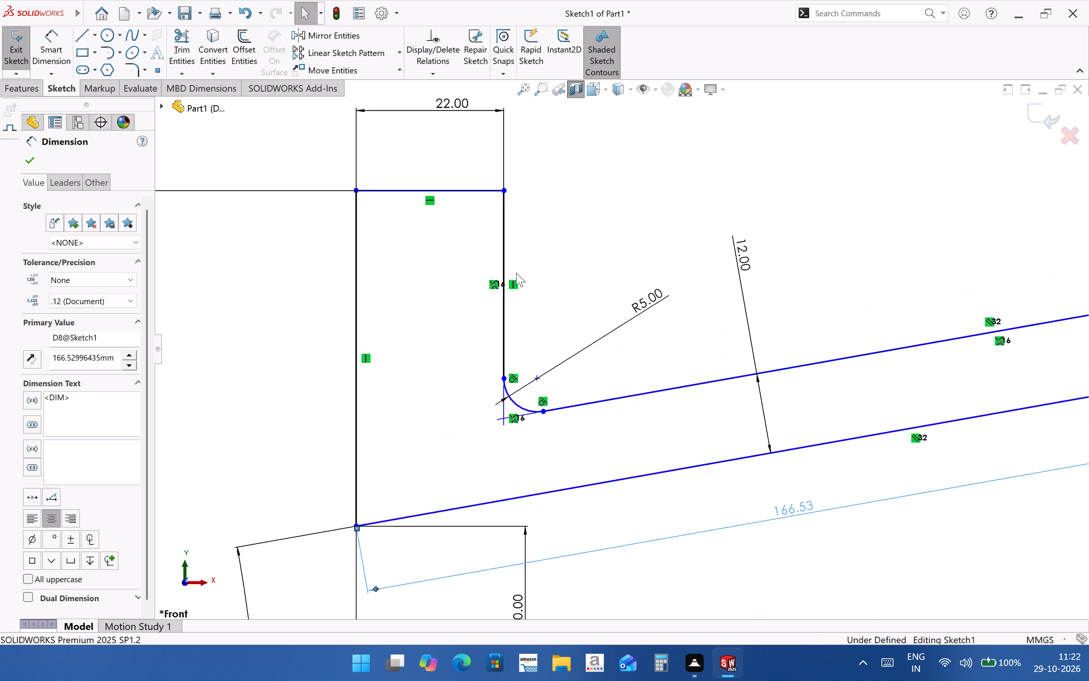
{"action": "scroll", "coordinate": [516, 273], "scroll_direction": "down", "scroll_amount": 1}
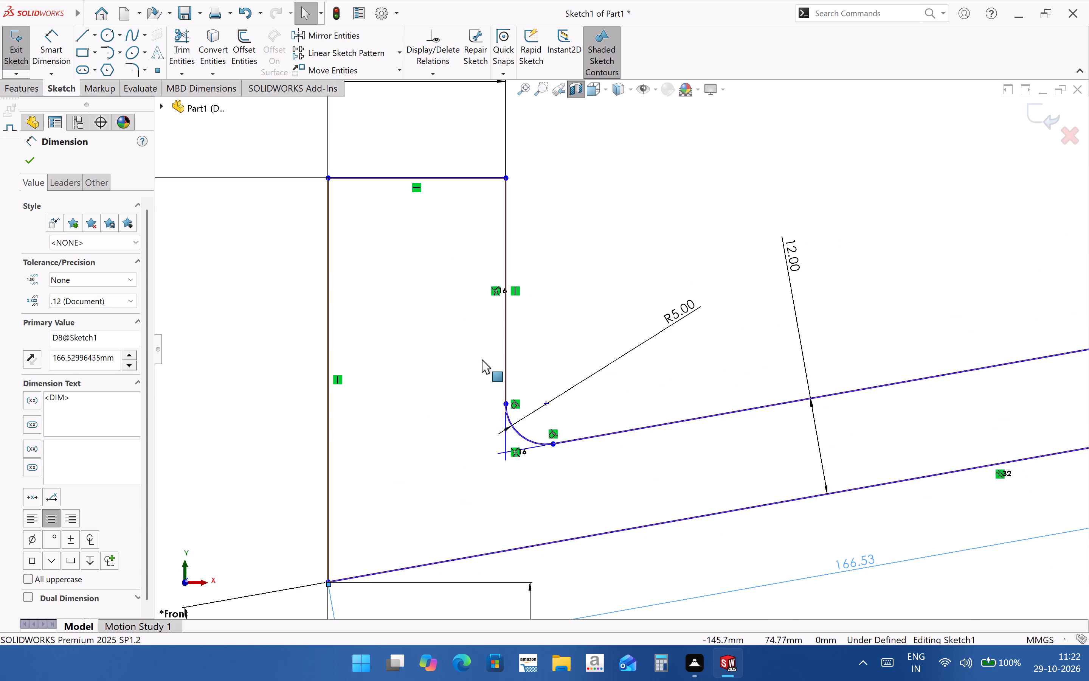
{"action": "scroll", "coordinate": [316, 349], "scroll_direction": "up", "scroll_amount": 4}
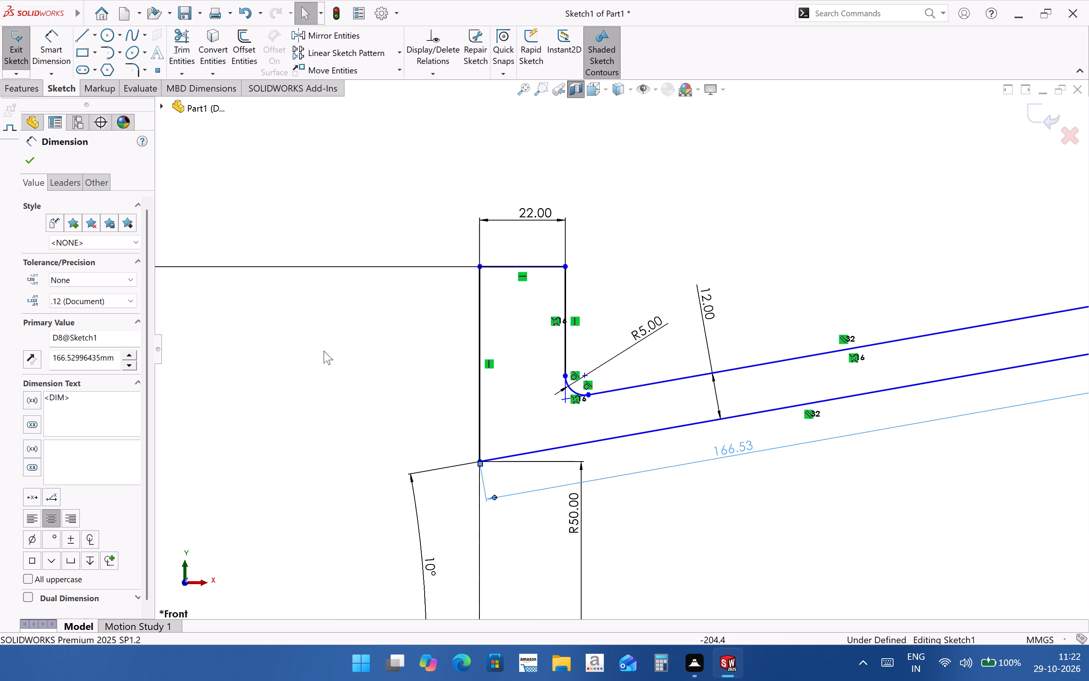
Check the distance and definition status of the left flange's two vertical lines.
{"action": "left_click", "coordinate": [478, 334]}
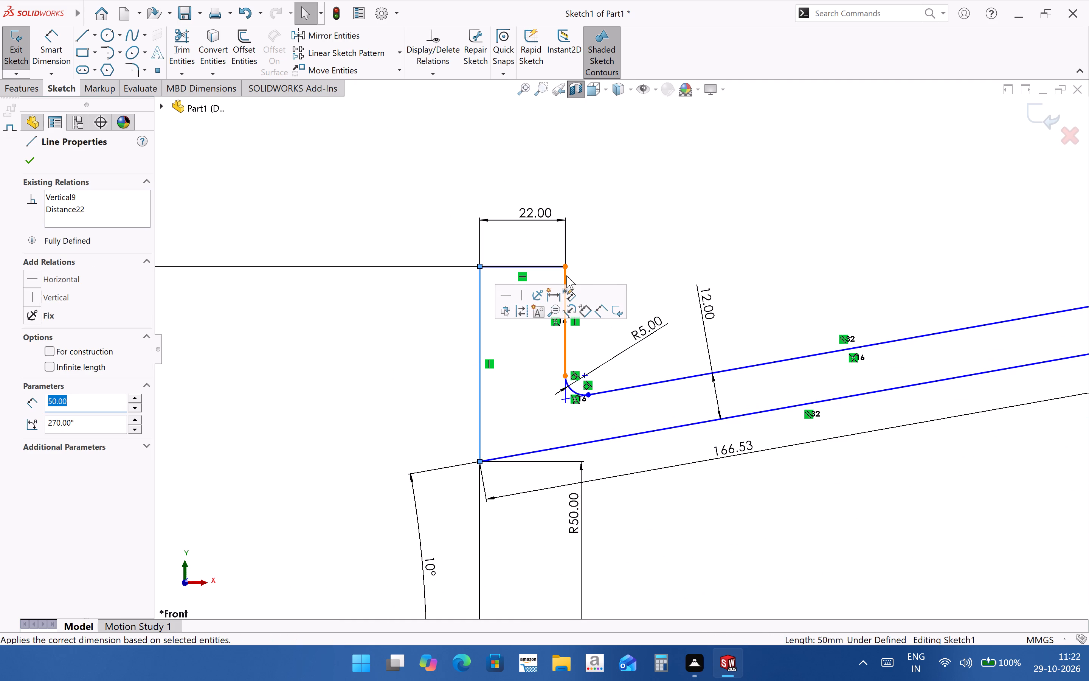
{"action": "left_click", "coordinate": [566, 276], "text": "ctrl"}
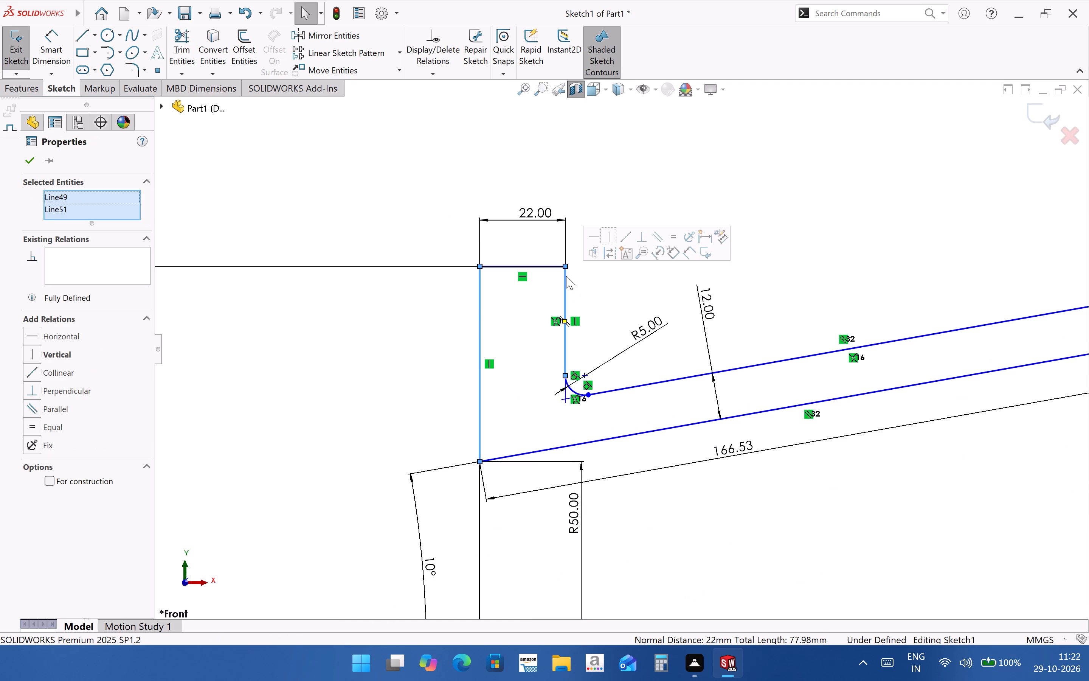
{"action": "scroll", "coordinate": [80, 374], "scroll_direction": "up", "scroll_amount": 4}
{"action": "scroll", "coordinate": [421, 400], "scroll_direction": "up", "scroll_amount": 3}
{"action": "key", "text": "Escape"}
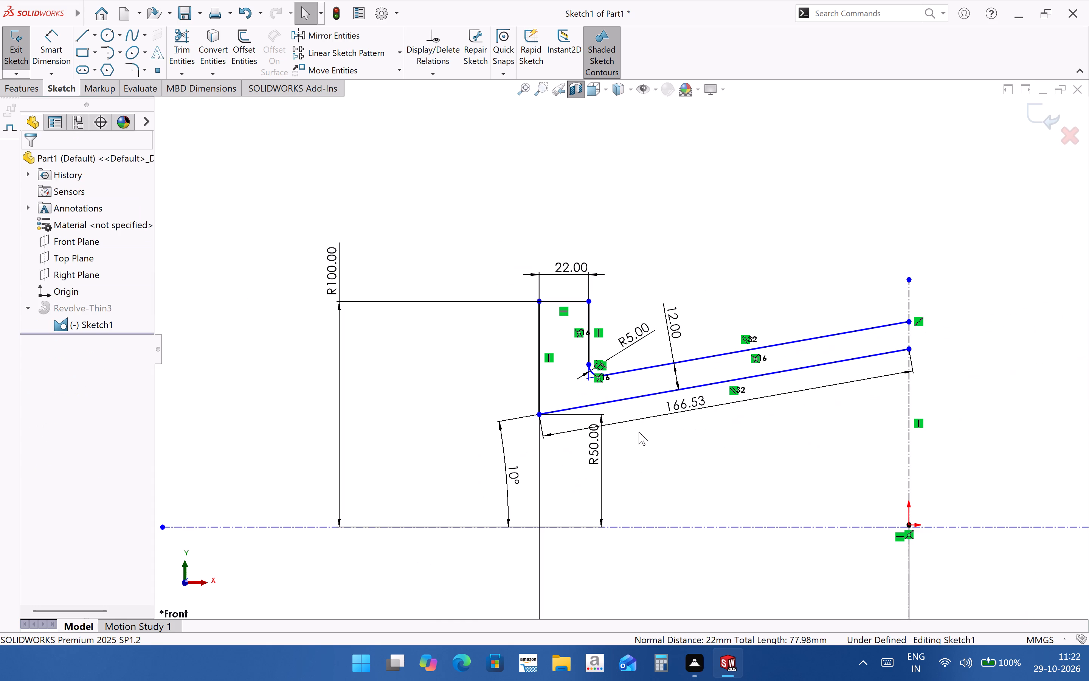
{"action": "scroll", "coordinate": [819, 444], "scroll_direction": "down", "scroll_amount": 2}
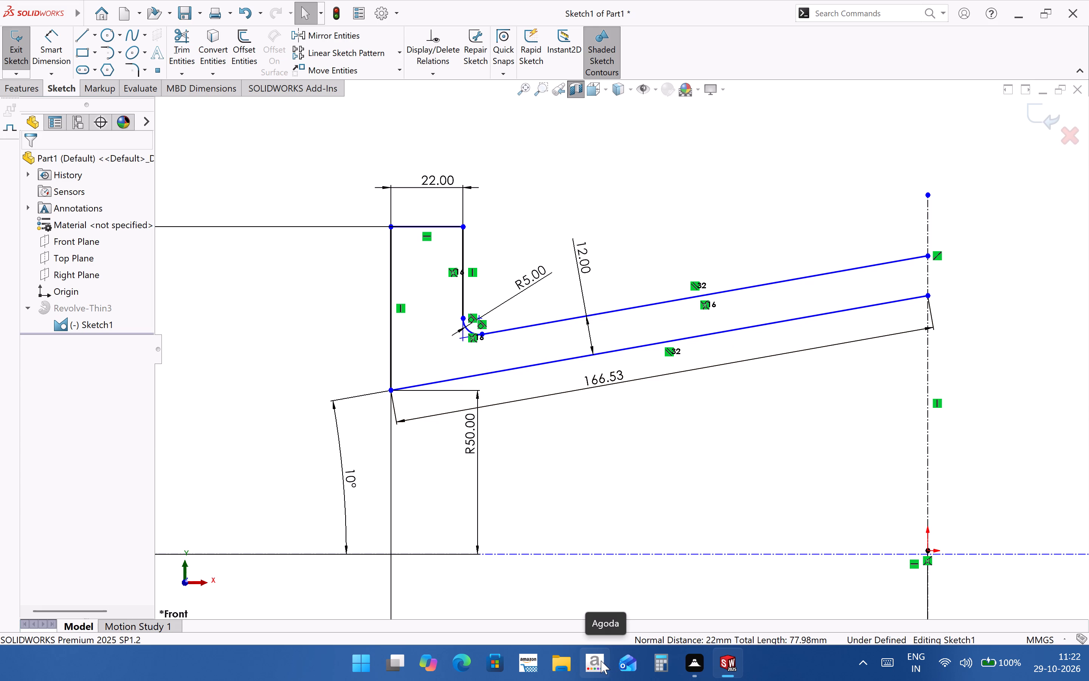
{"action": "scroll", "coordinate": [405, 450], "scroll_direction": "up", "scroll_amount": 1}
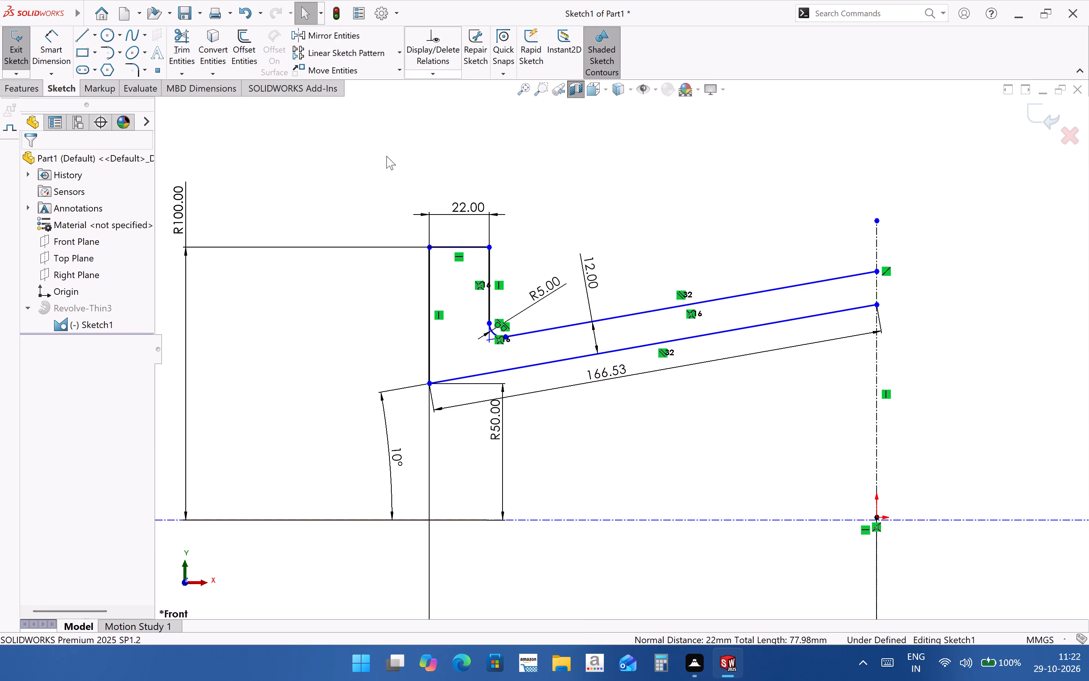
Run Fully Define Sketch on all entities and again on only the selected left-half profile entities, with relations and dimensions enabled.
{"action": "left_click_drag", "start_coordinate": [386, 156], "coordinate": [1067, 443]}
{"action": "left_click", "coordinate": [445, 77]}
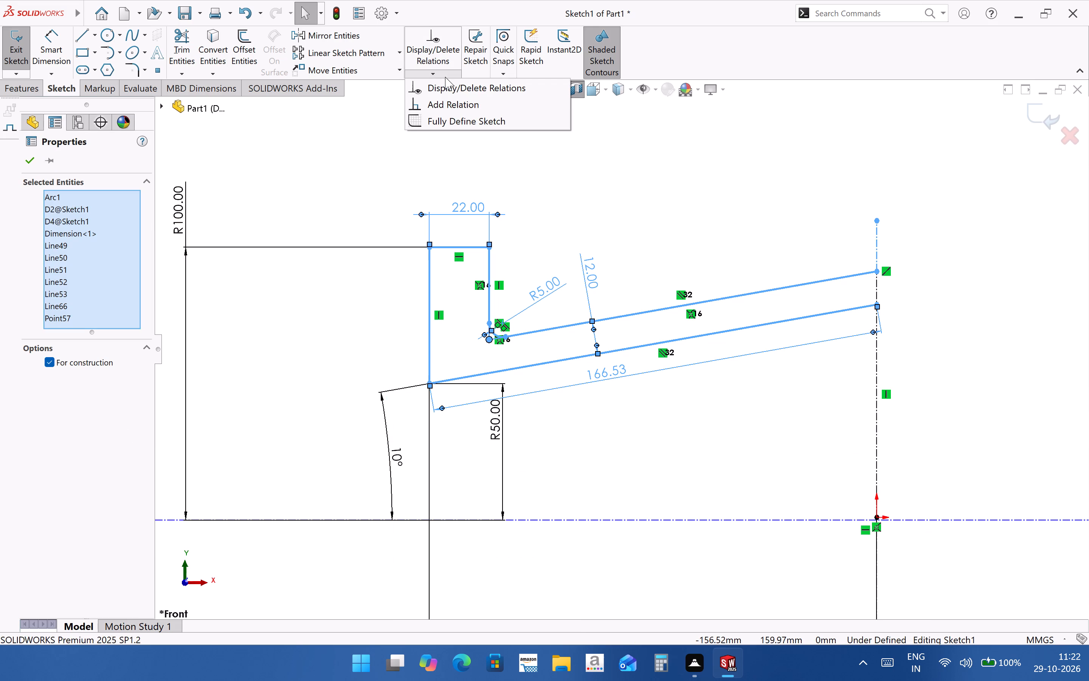
{"action": "left_click", "coordinate": [455, 116]}
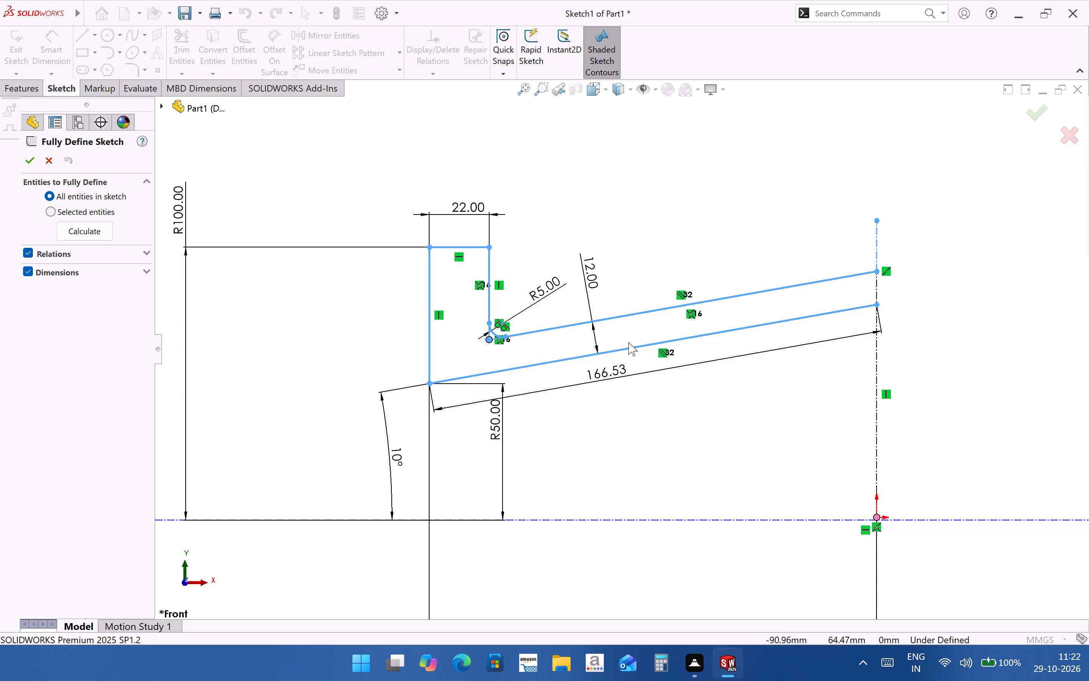
{"action": "scroll", "coordinate": [309, 391], "scroll_direction": "up", "scroll_amount": 5}
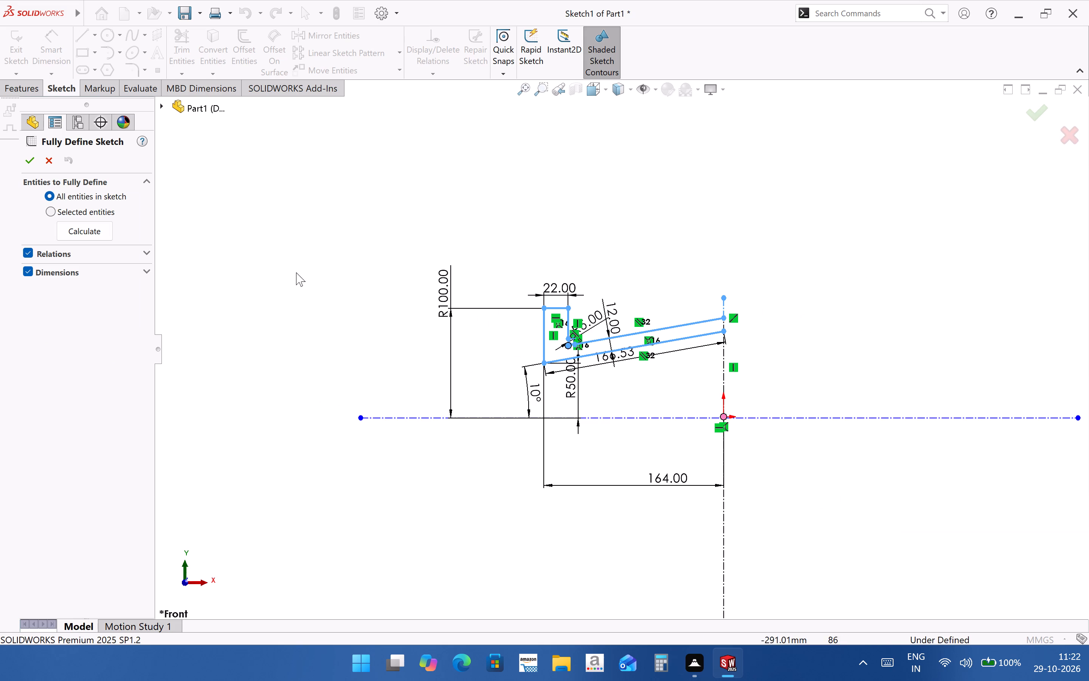
{"action": "left_click", "coordinate": [99, 230]}
{"action": "left_click", "coordinate": [656, 372]}
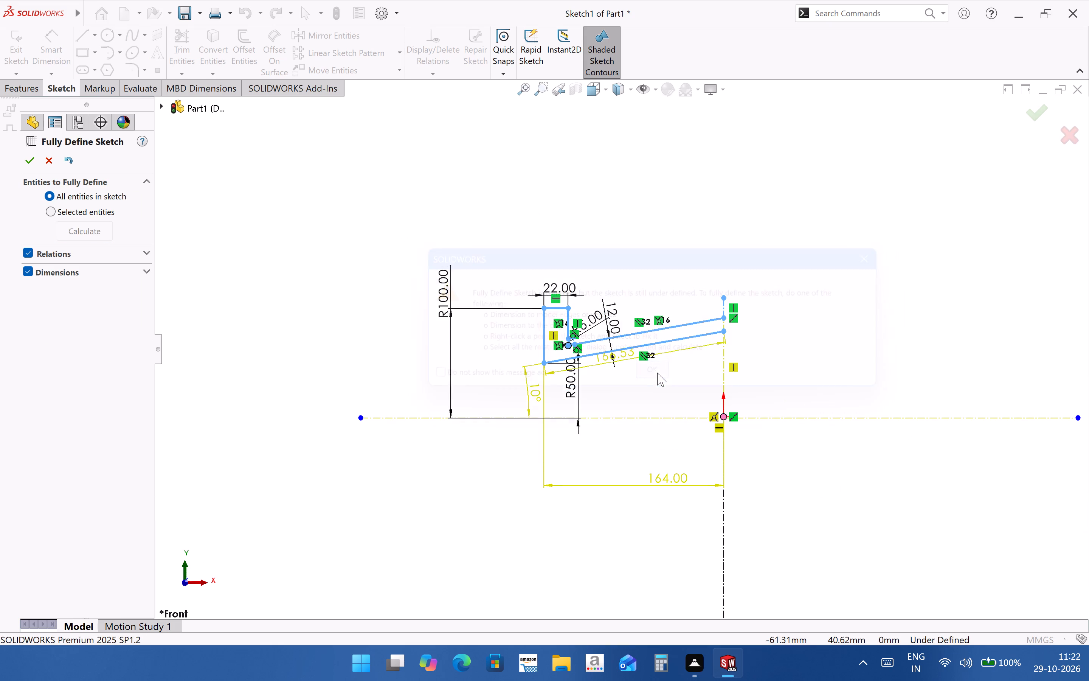
{"action": "scroll", "coordinate": [669, 379], "scroll_direction": "down", "scroll_amount": 3}
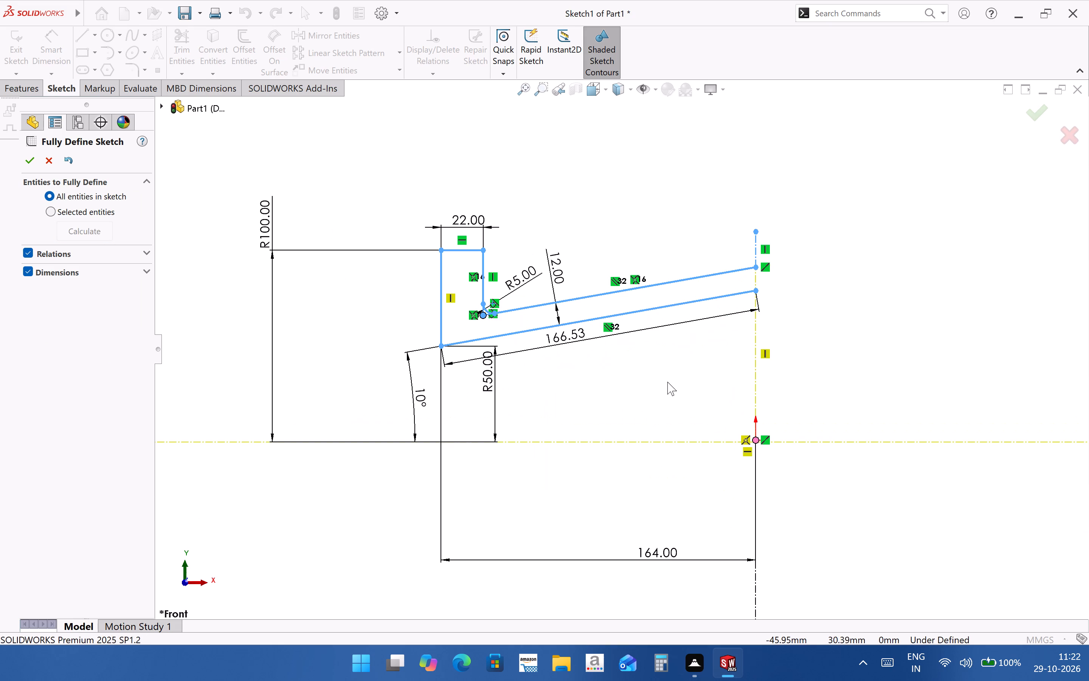
{"action": "left_click", "coordinate": [73, 211]}
{"action": "left_click", "coordinate": [102, 348]}
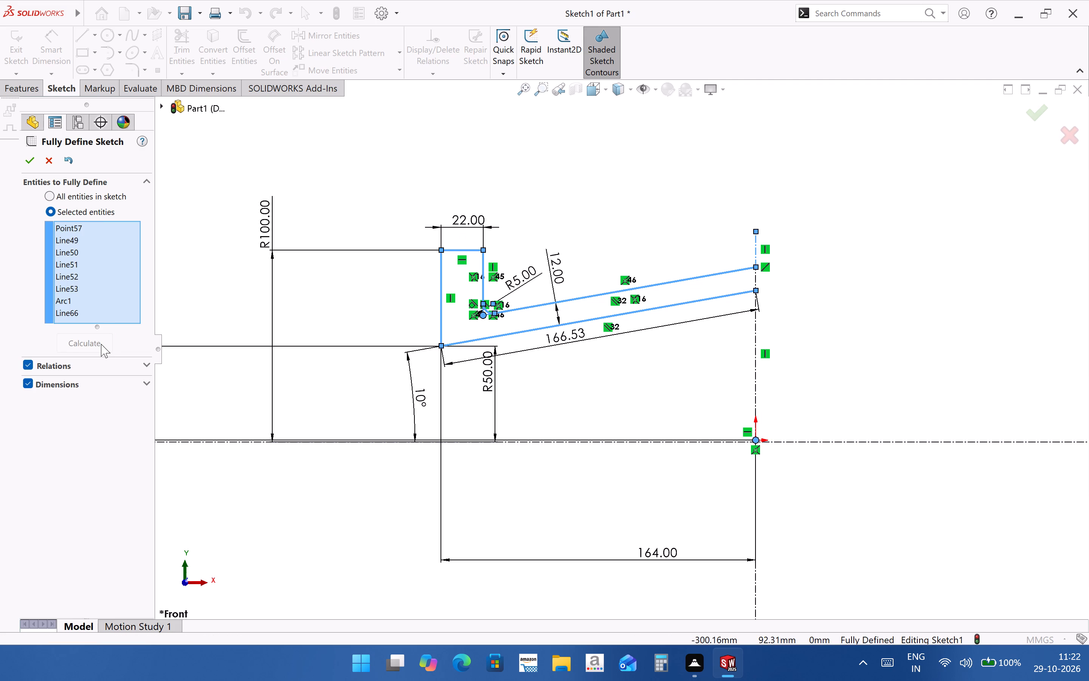
{"action": "scroll", "coordinate": [476, 382], "scroll_direction": "up", "scroll_amount": 4}
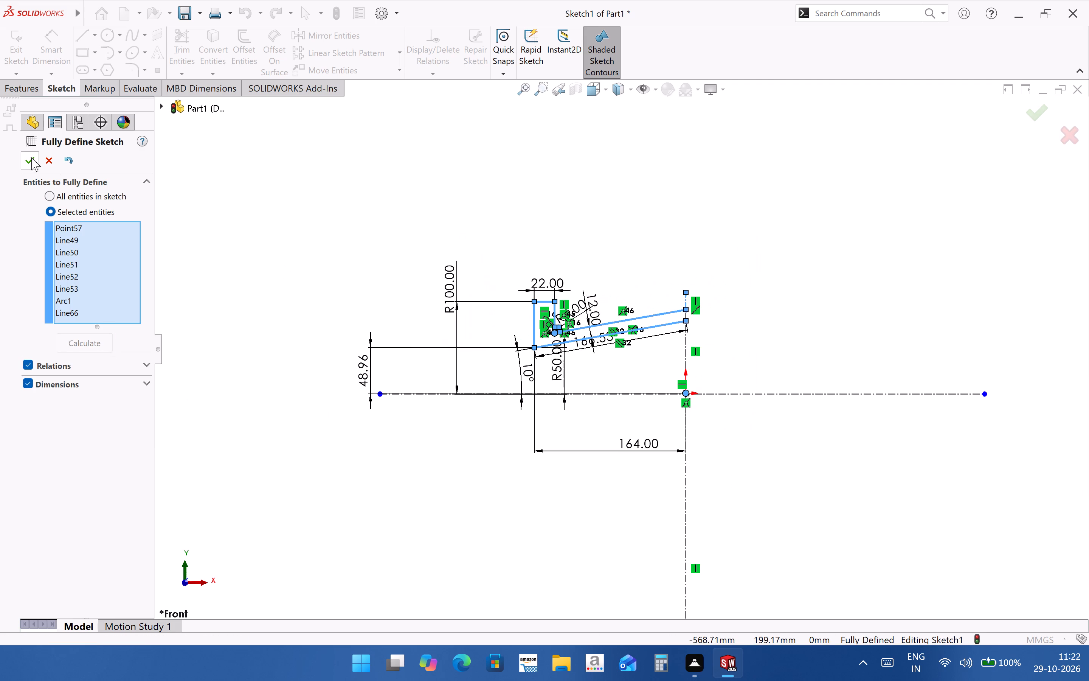
{"action": "left_click", "coordinate": [29, 155]}
Examine the left half's dimensions and relations around the flange, sloped lines and horizontal centerline.
{"action": "scroll", "coordinate": [647, 356], "scroll_direction": "down", "scroll_amount": 2}
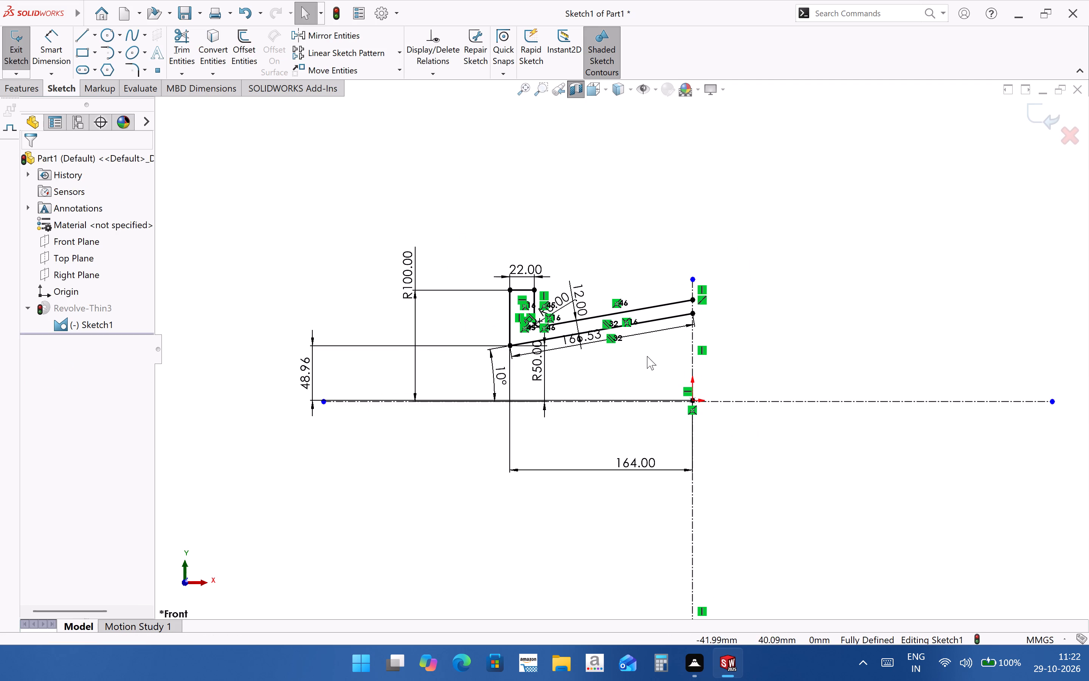
{"action": "scroll", "coordinate": [591, 330], "scroll_direction": "down", "scroll_amount": 3}
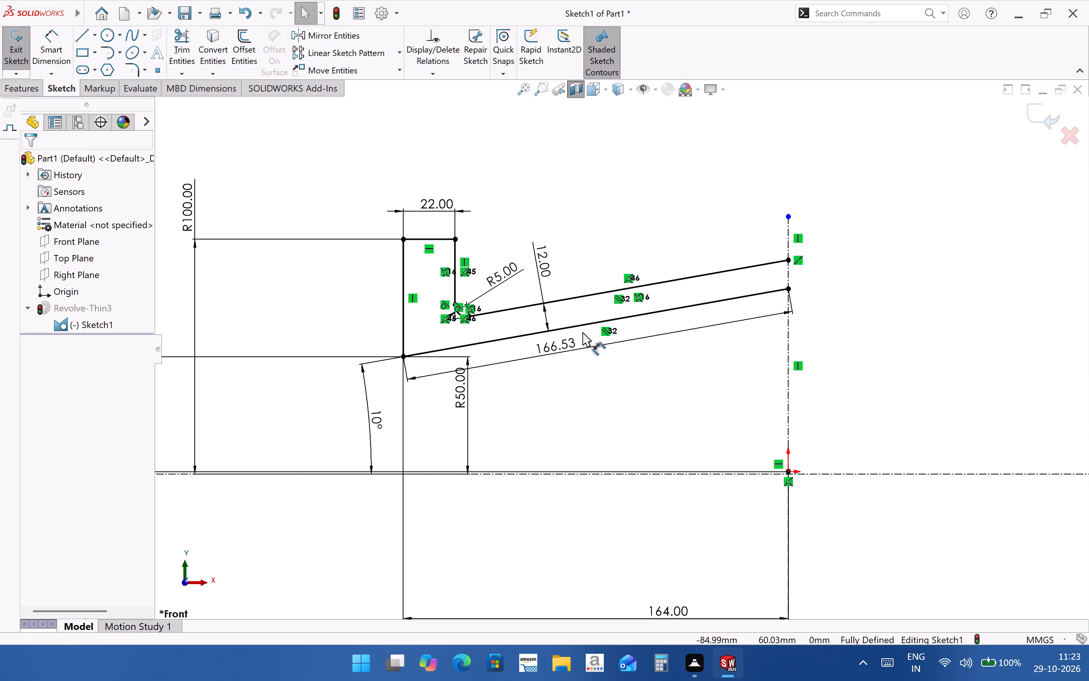
{"action": "scroll", "coordinate": [498, 354], "scroll_direction": "up", "scroll_amount": 3}
{"action": "scroll", "coordinate": [626, 301], "scroll_direction": "down", "scroll_amount": 3}
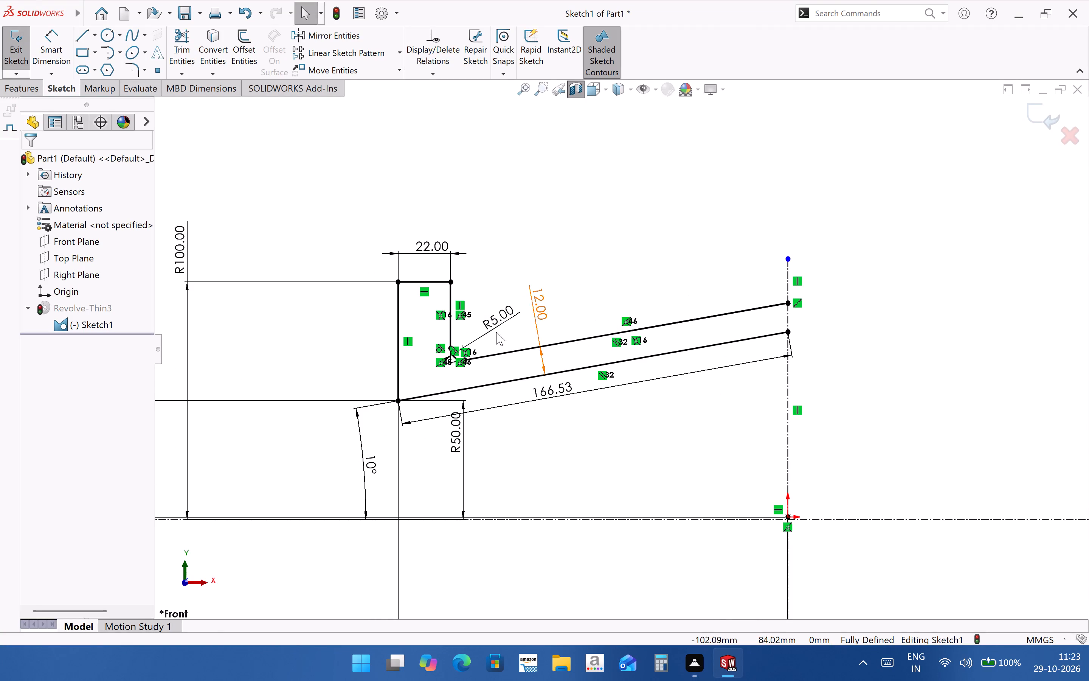
{"action": "scroll", "coordinate": [507, 375], "scroll_direction": "down", "scroll_amount": 4}
{"action": "scroll", "coordinate": [509, 377], "scroll_direction": "up", "scroll_amount": 5}
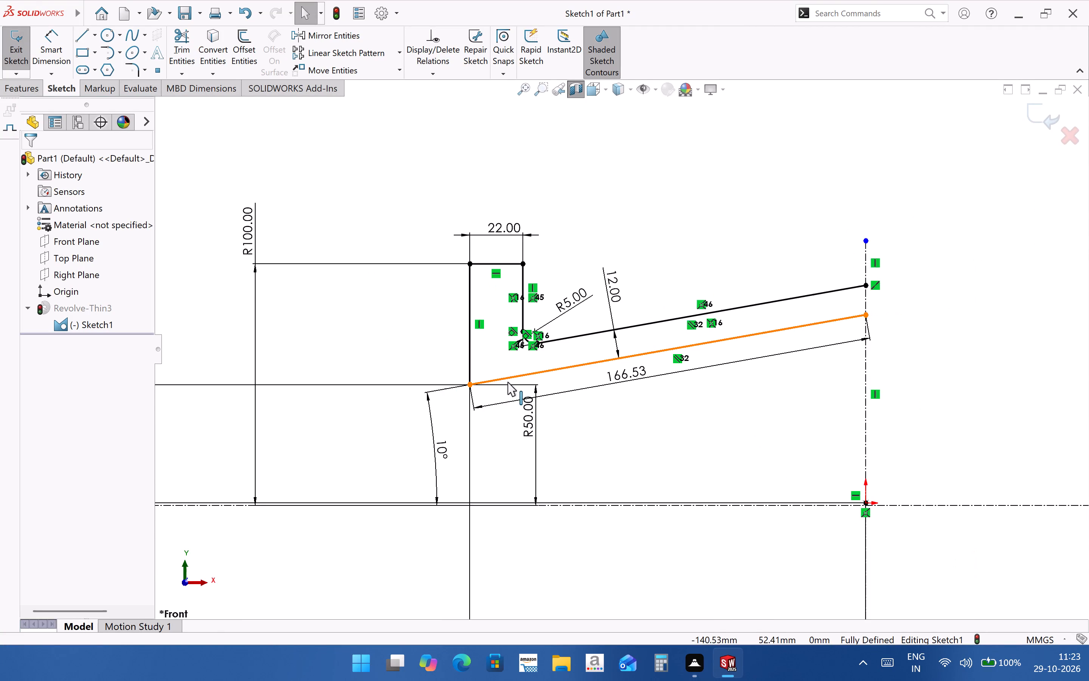
{"action": "scroll", "coordinate": [478, 403], "scroll_direction": "up", "scroll_amount": 3}
{"action": "scroll", "coordinate": [670, 447], "scroll_direction": "down", "scroll_amount": 2}
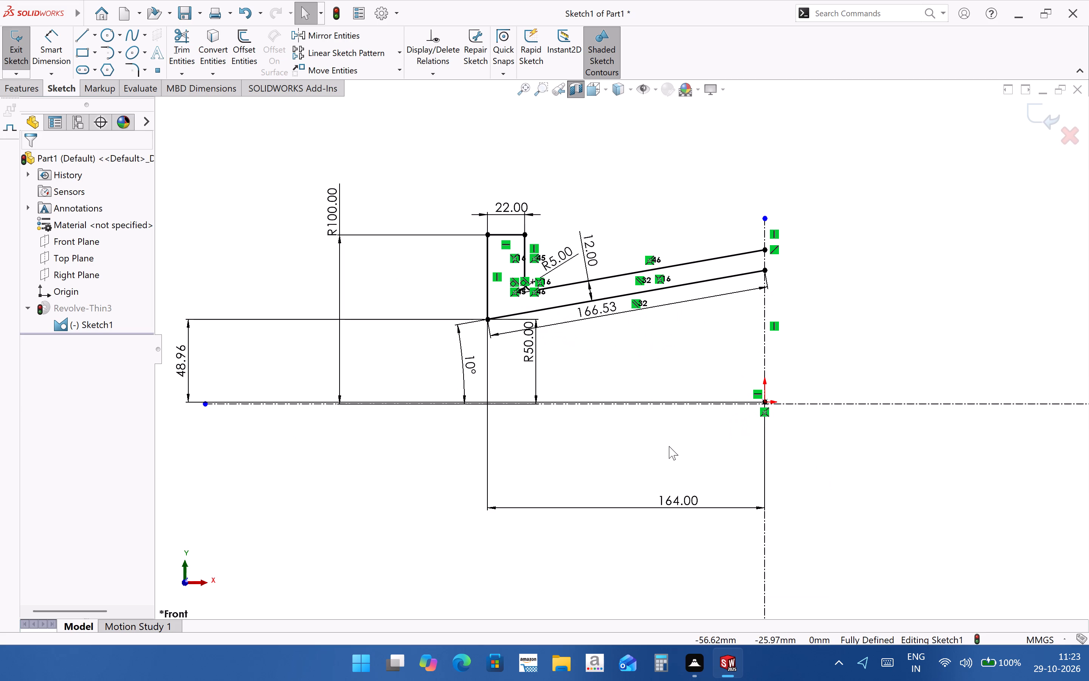
{"action": "scroll", "coordinate": [442, 405], "scroll_direction": "down", "scroll_amount": 3}
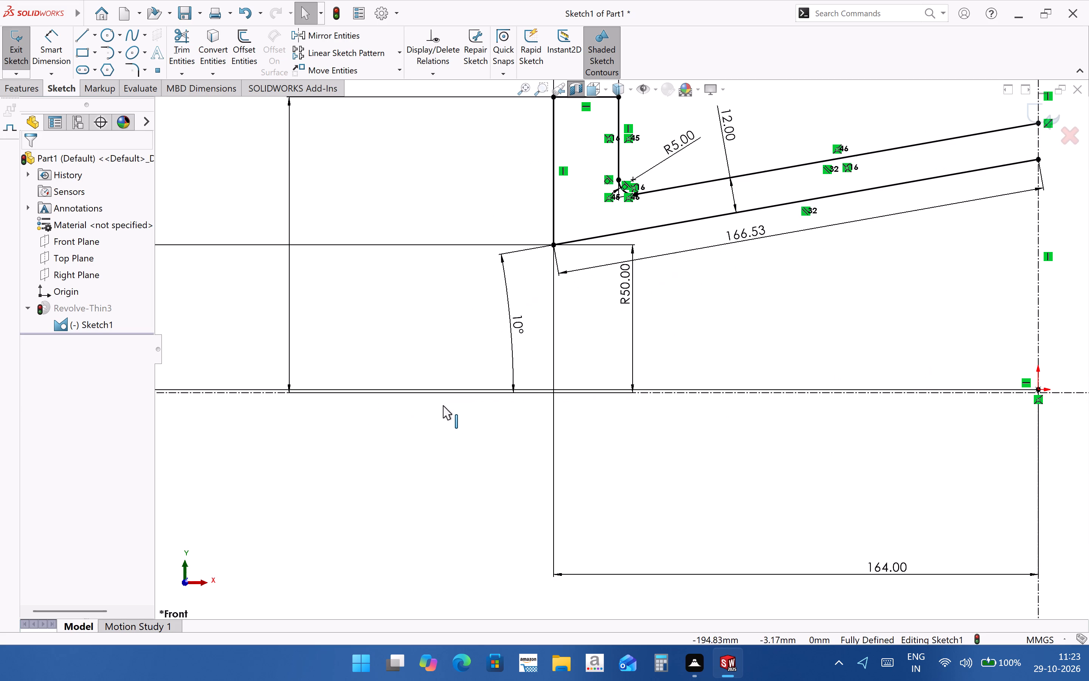
Delete the automatically added 48.96 vertical dimension beside the left flange.
{"action": "scroll", "coordinate": [570, 418], "scroll_direction": "up", "scroll_amount": 2}
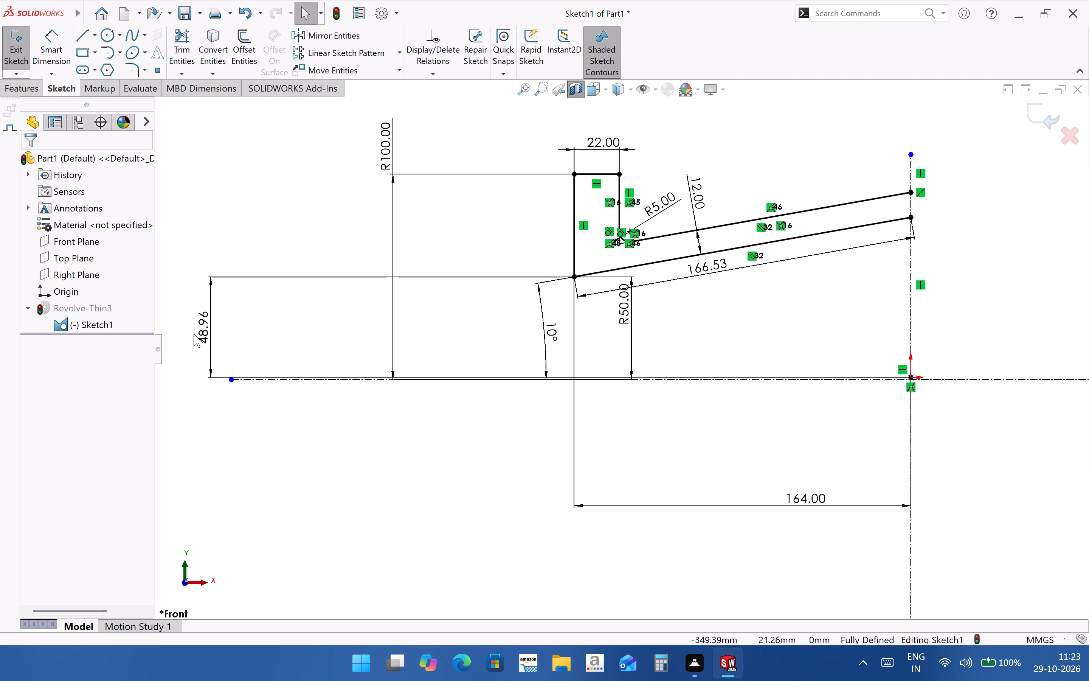
{"action": "left_click", "coordinate": [206, 331]}
{"action": "key", "text": "Delete"}
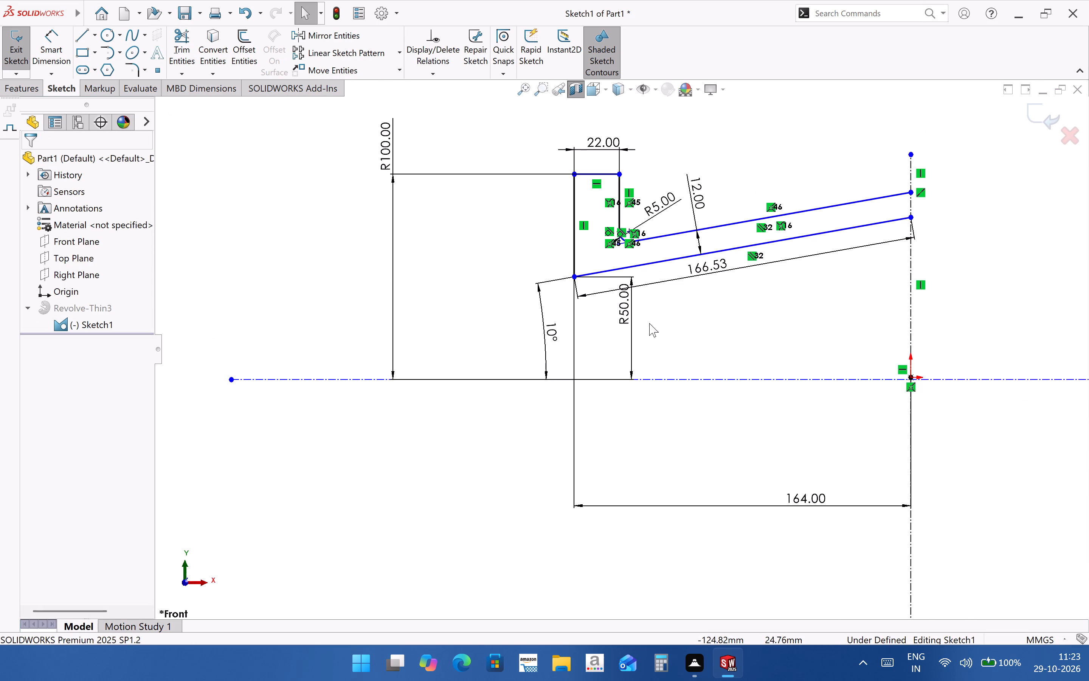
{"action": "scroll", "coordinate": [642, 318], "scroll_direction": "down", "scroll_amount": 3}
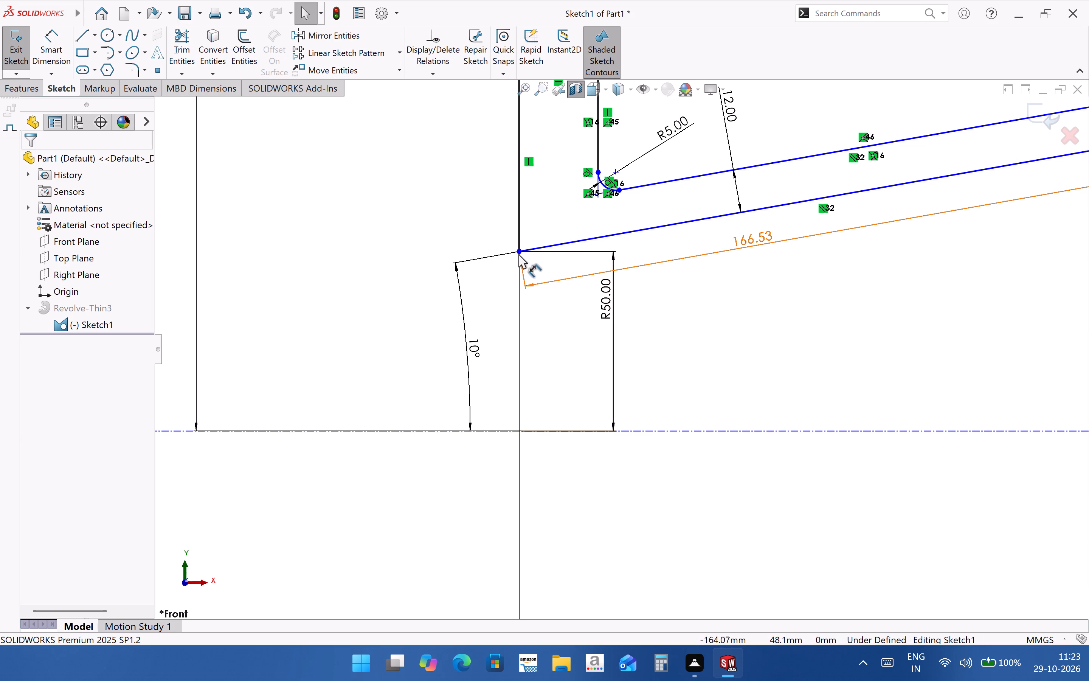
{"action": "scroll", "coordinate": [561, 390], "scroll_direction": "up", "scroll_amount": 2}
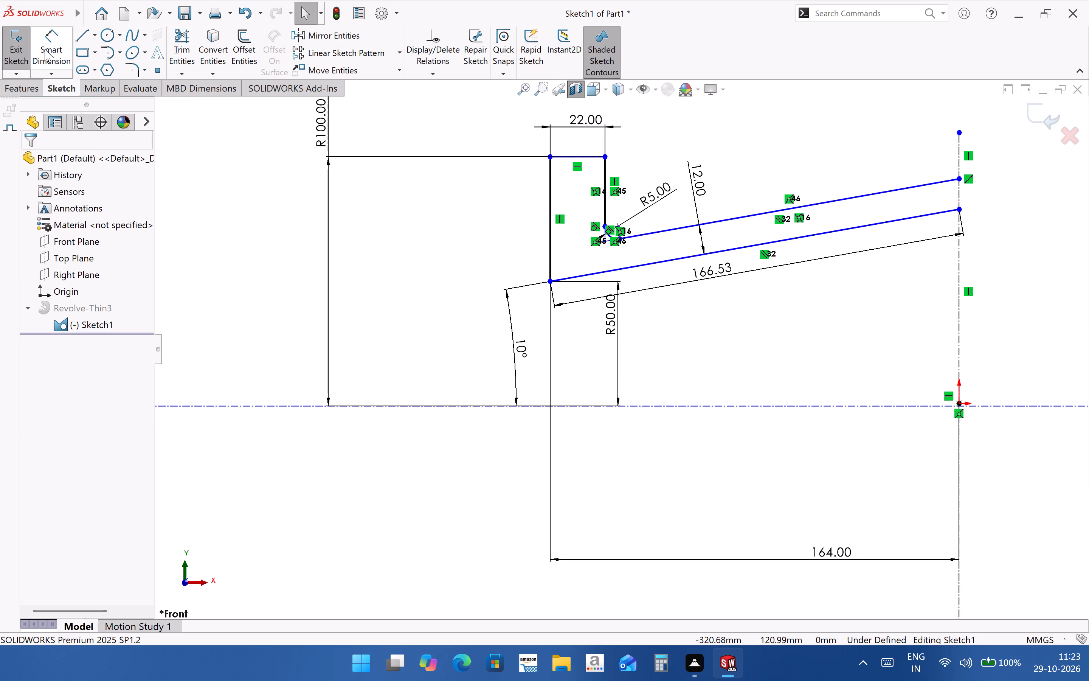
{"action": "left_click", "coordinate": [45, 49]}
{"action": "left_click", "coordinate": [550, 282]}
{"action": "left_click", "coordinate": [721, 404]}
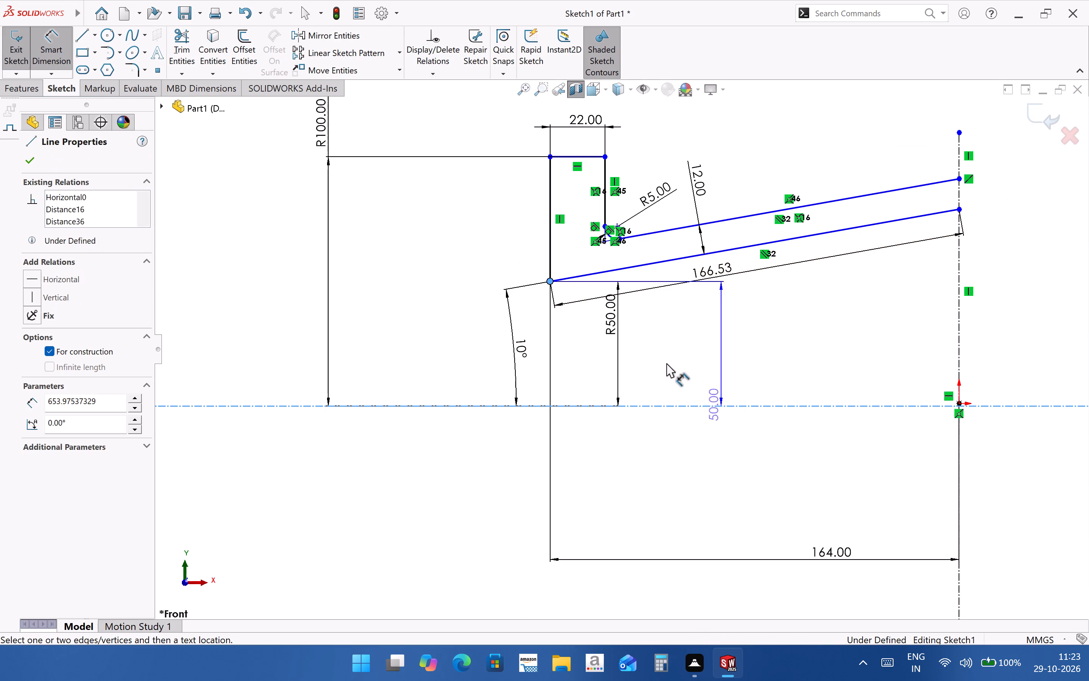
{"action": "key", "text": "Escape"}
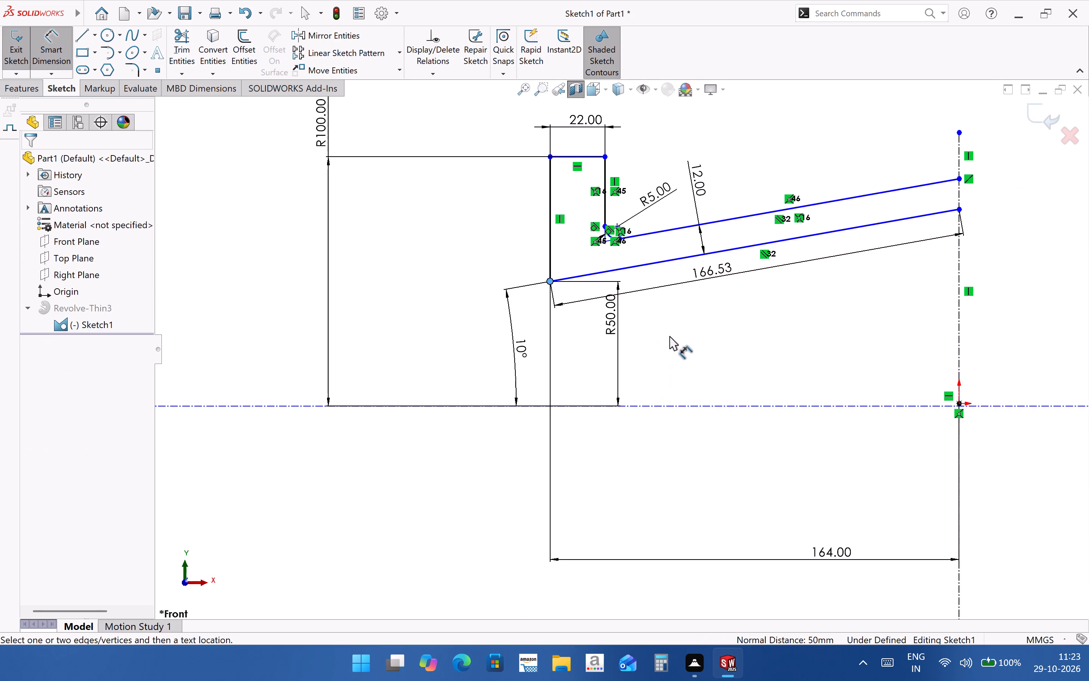
Add a Midpoint relation between the horizontal centerline and the vertical centerline's point at the origin.
{"action": "scroll", "coordinate": [397, 371], "scroll_direction": "up", "scroll_amount": 3}
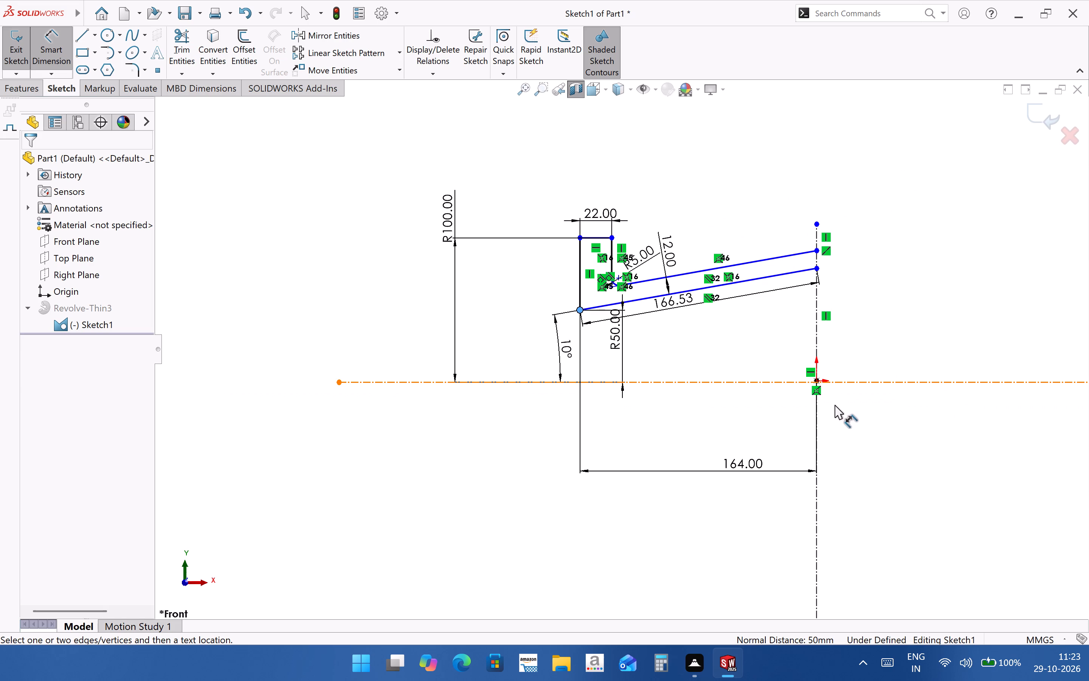
{"action": "scroll", "coordinate": [841, 373], "scroll_direction": "down", "scroll_amount": 4}
{"action": "scroll", "coordinate": [785, 386], "scroll_direction": "down", "scroll_amount": 4}
{"action": "scroll", "coordinate": [697, 372], "scroll_direction": "down", "scroll_amount": 2}
{"action": "key", "text": "Escape"}
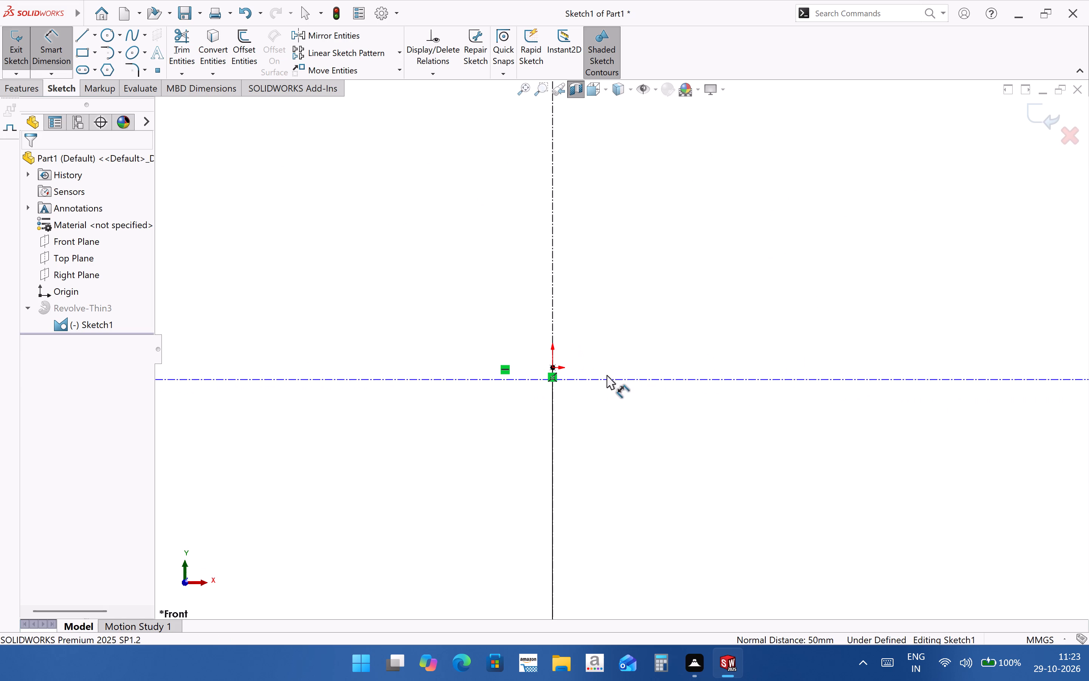
{"action": "key", "text": "Escape"}
{"action": "scroll", "coordinate": [864, 422], "scroll_direction": "up", "scroll_amount": 4}
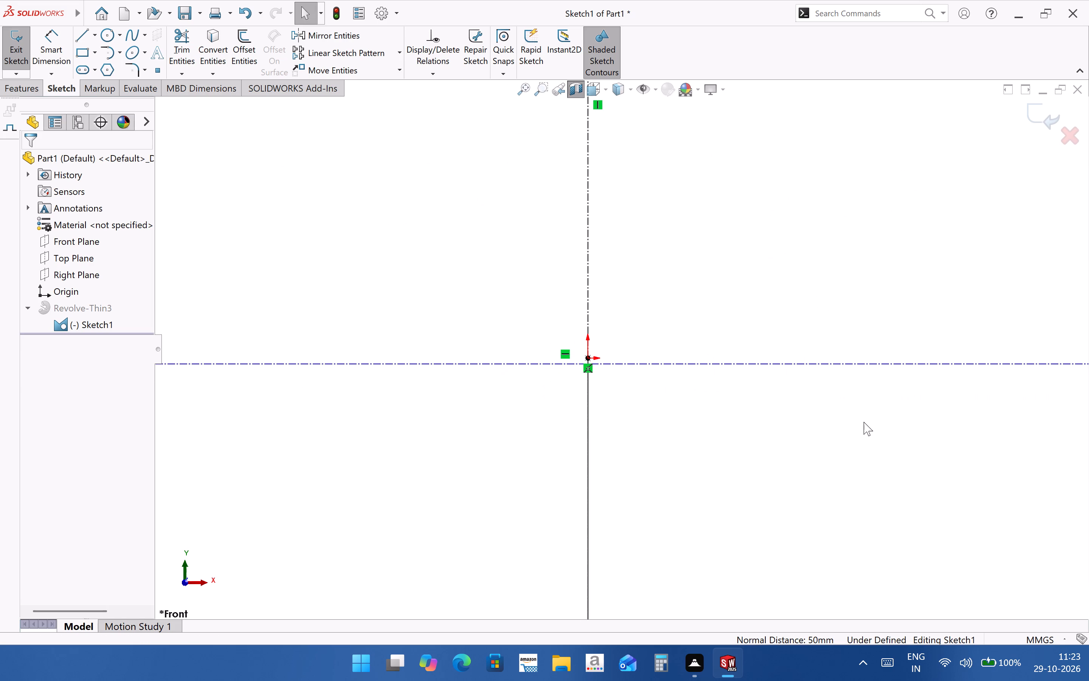
{"action": "left_click", "coordinate": [639, 363]}
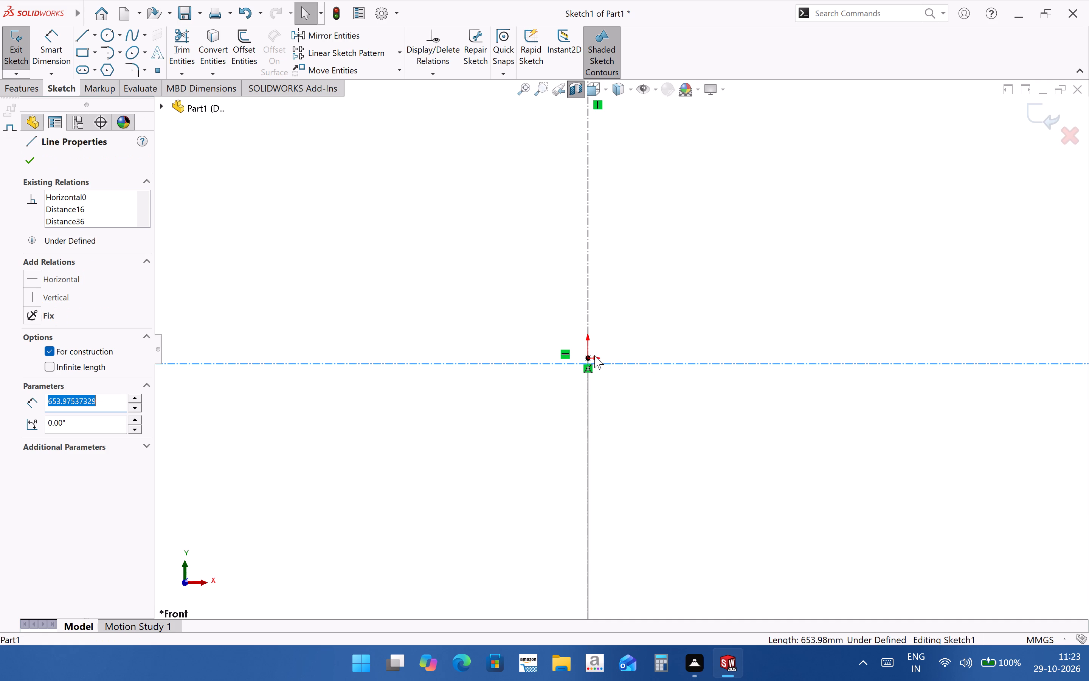
{"action": "left_click", "coordinate": [586, 358], "text": "ctrl"}
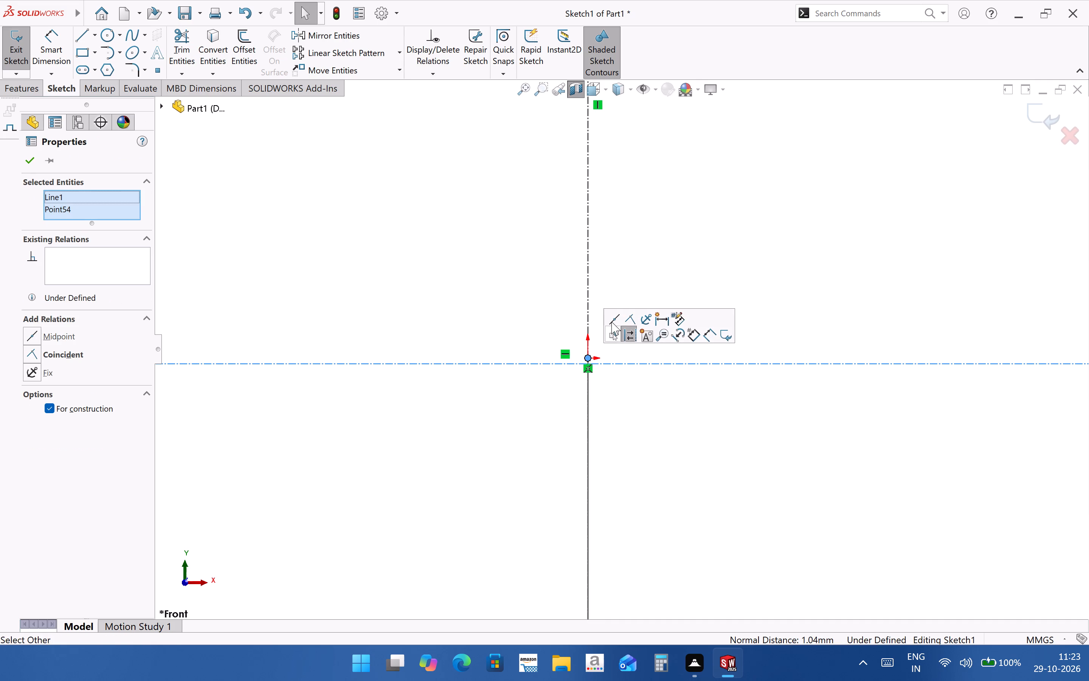
{"action": "left_click", "coordinate": [611, 322]}
{"action": "scroll", "coordinate": [675, 449], "scroll_direction": "up", "scroll_amount": 8}
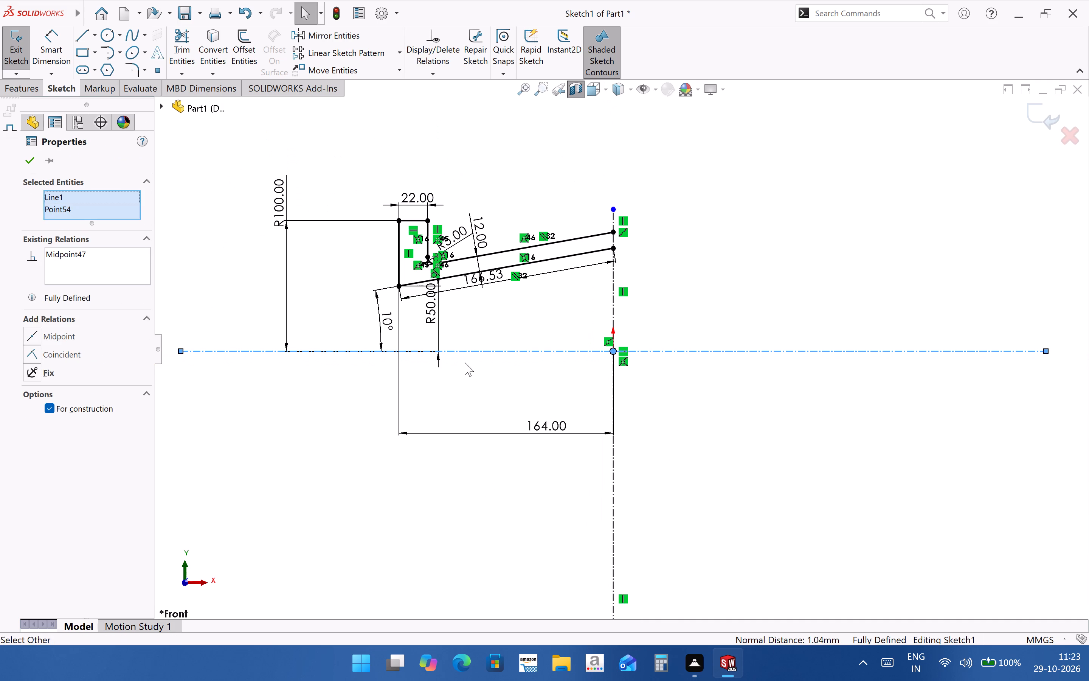
{"action": "scroll", "coordinate": [461, 359], "scroll_direction": "down", "scroll_amount": 3}
{"action": "key", "text": "grave"}
{"action": "scroll", "coordinate": [738, 361], "scroll_direction": "up", "scroll_amount": 2}
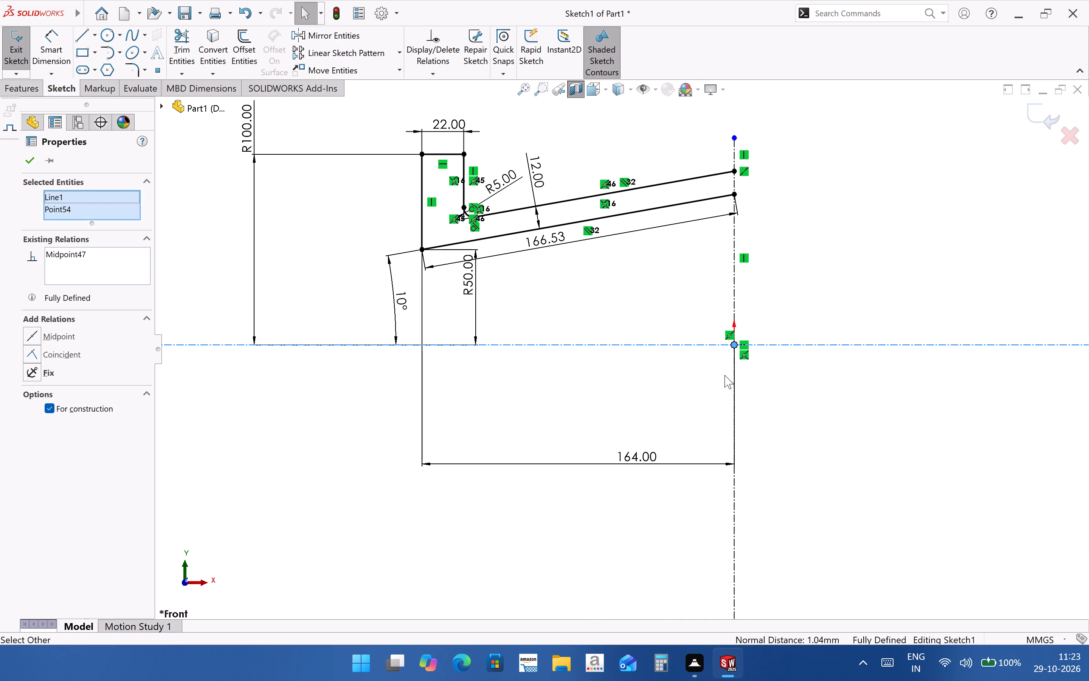
{"action": "key", "text": "Escape"}
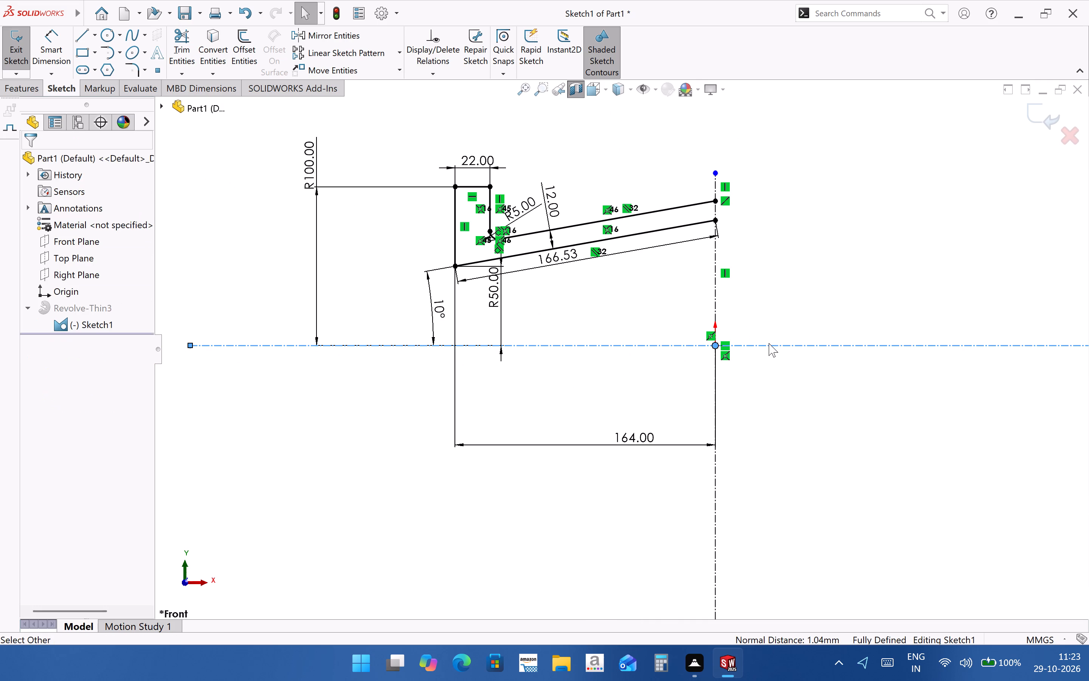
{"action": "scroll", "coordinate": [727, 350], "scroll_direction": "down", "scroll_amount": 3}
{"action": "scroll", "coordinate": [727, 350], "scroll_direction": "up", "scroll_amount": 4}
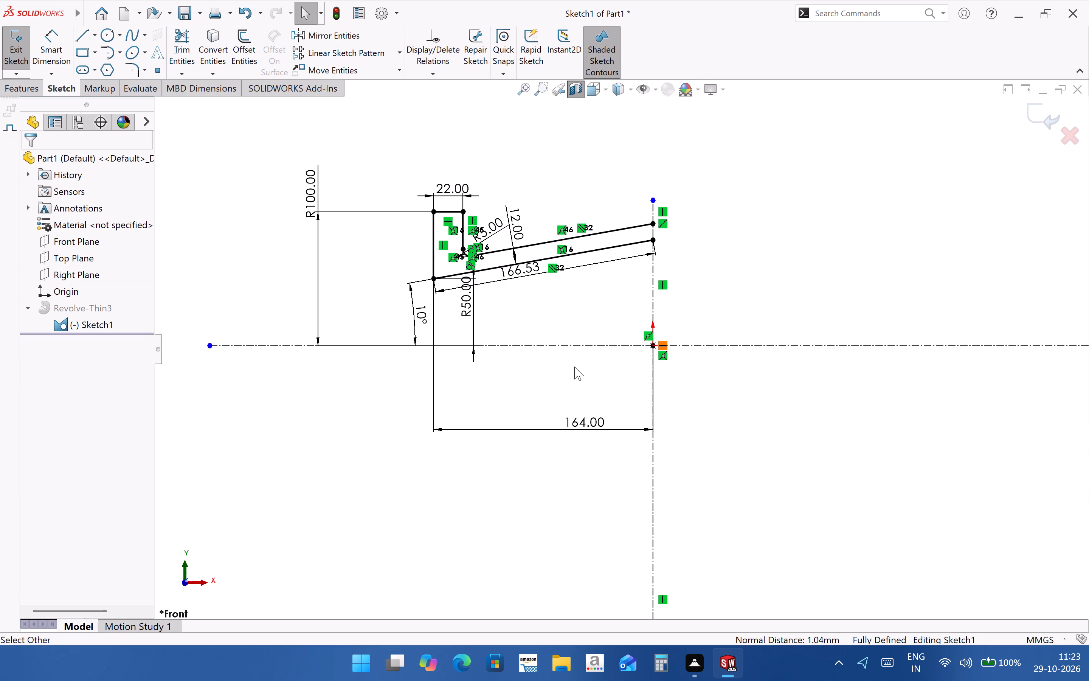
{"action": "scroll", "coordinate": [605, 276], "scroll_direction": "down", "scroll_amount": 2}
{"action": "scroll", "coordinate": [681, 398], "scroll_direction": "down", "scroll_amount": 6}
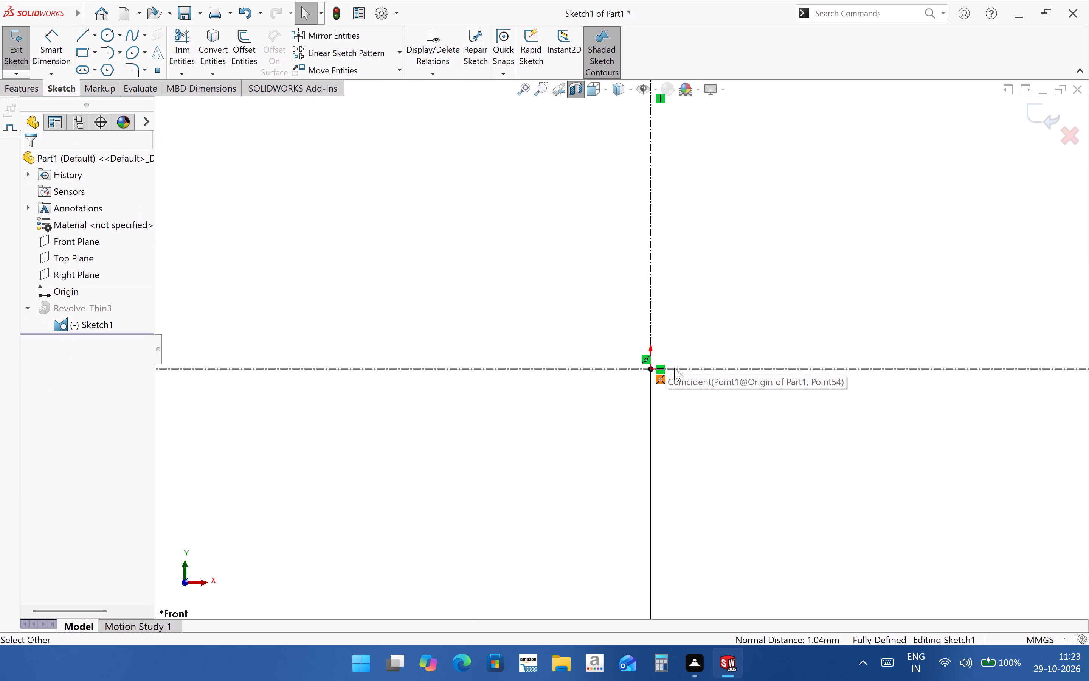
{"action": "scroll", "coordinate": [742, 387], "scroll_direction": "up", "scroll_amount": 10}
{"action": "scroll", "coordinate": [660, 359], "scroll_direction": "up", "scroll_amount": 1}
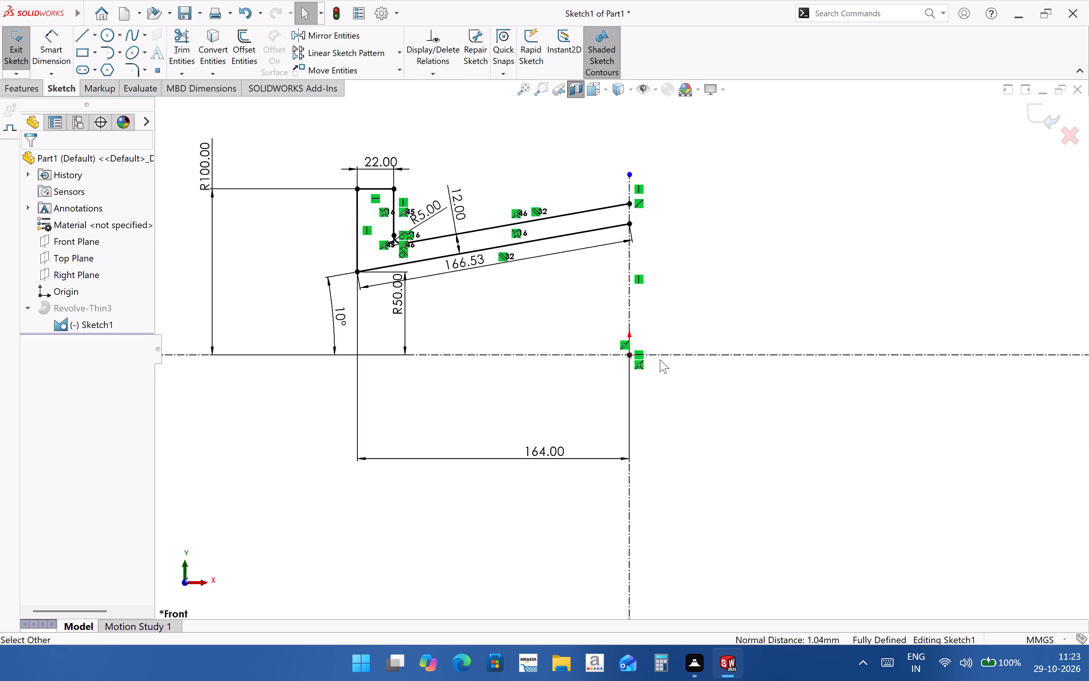
Mirror the left half's five lines and fillet arc about the vertical centerline, keeping the original entities.
{"action": "scroll", "coordinate": [660, 359], "scroll_direction": "up", "scroll_amount": 1}
{"action": "scroll", "coordinate": [448, 326], "scroll_direction": "down", "scroll_amount": 3}
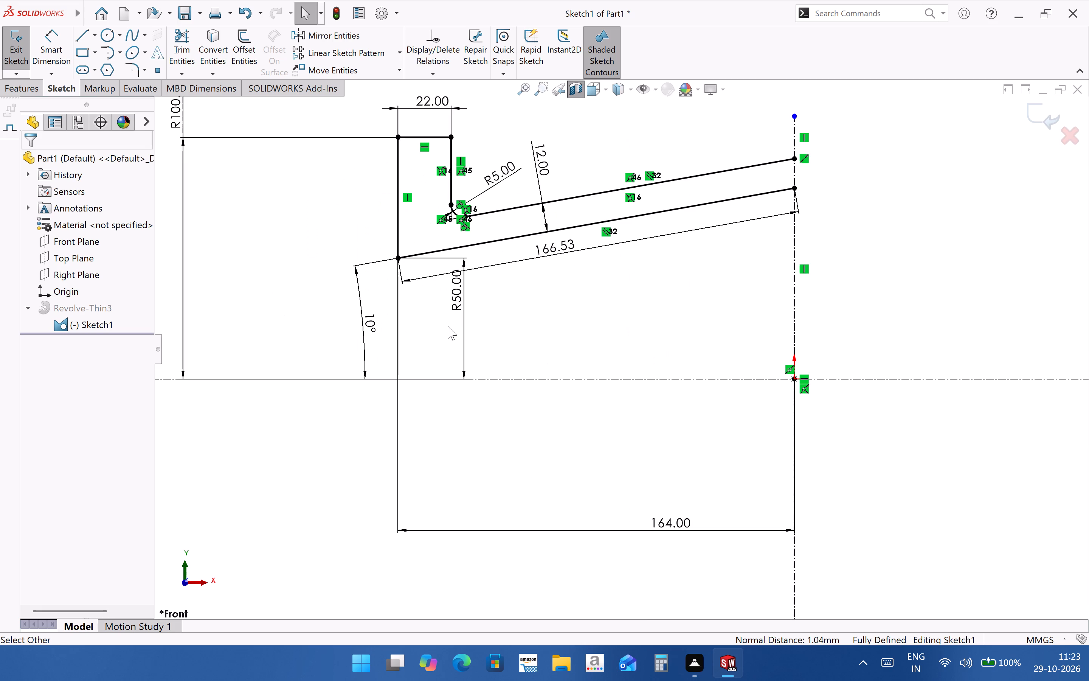
{"action": "scroll", "coordinate": [793, 301], "scroll_direction": "up", "scroll_amount": 2}
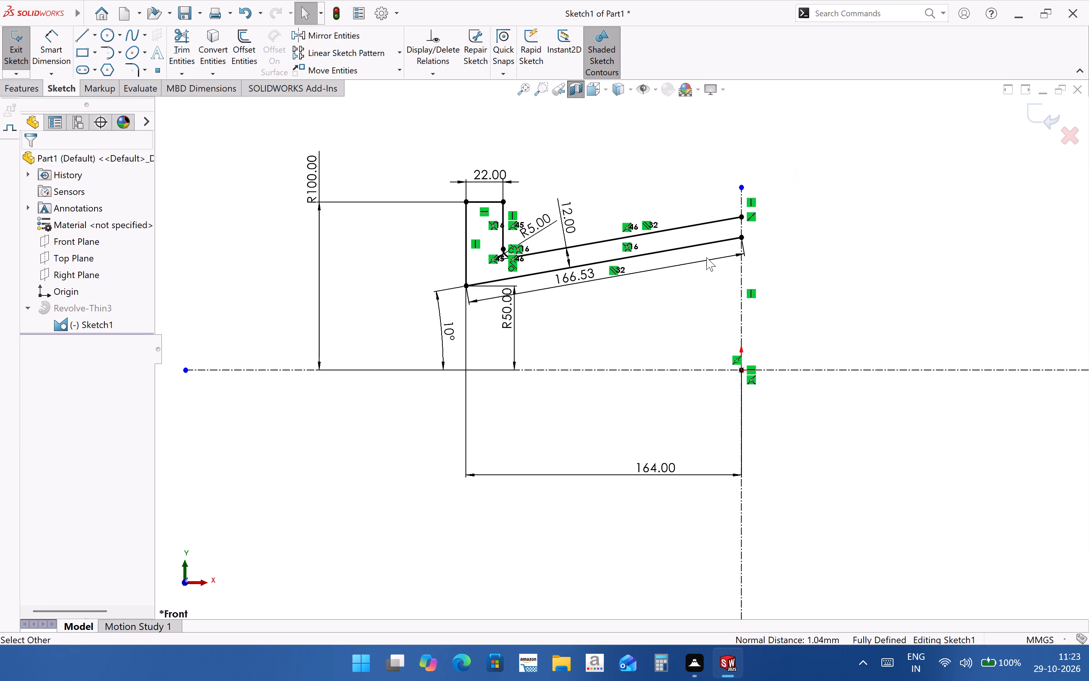
{"action": "scroll", "coordinate": [706, 257], "scroll_direction": "down", "scroll_amount": 1}
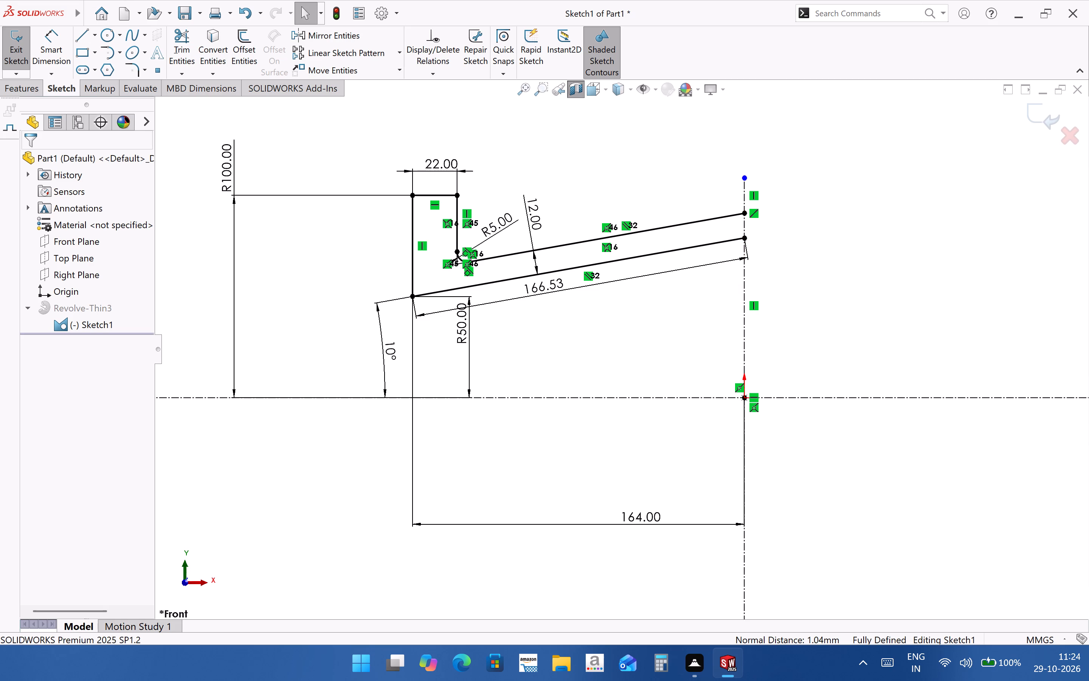
{"action": "left_click", "coordinate": [320, 36]}
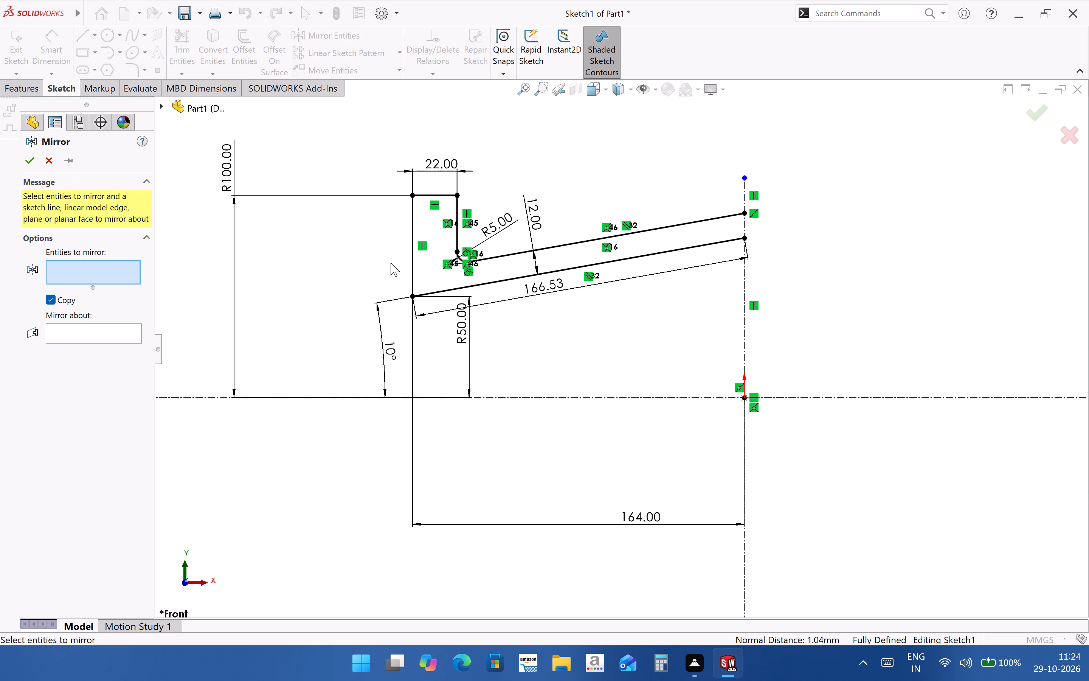
{"action": "left_click", "coordinate": [413, 247]}
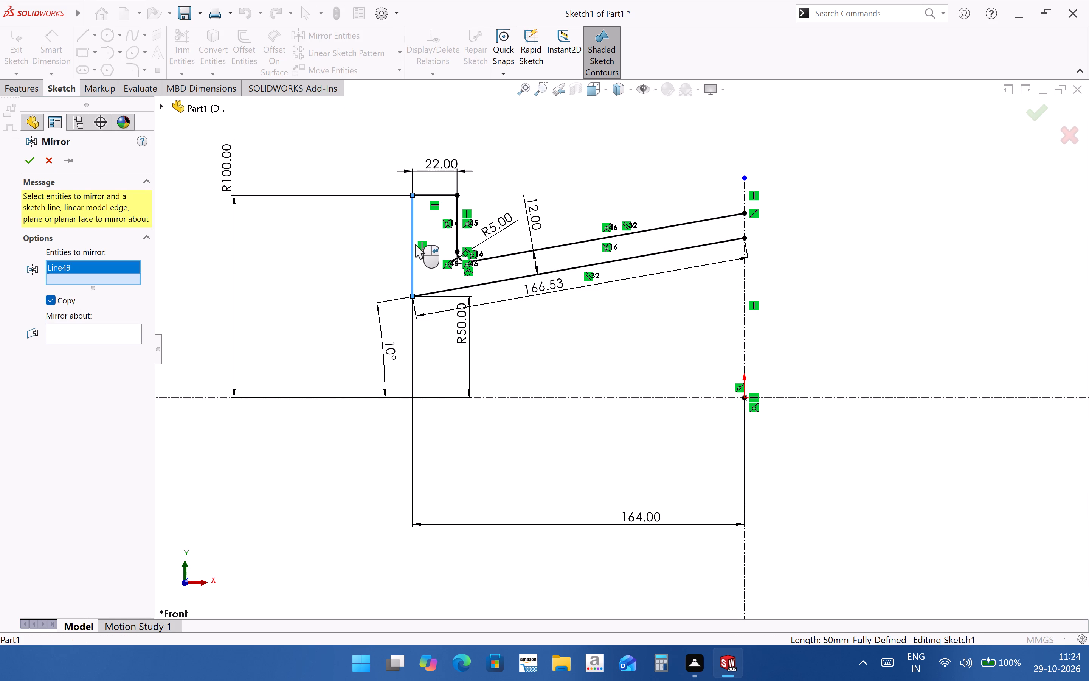
{"action": "left_click", "coordinate": [431, 194]}
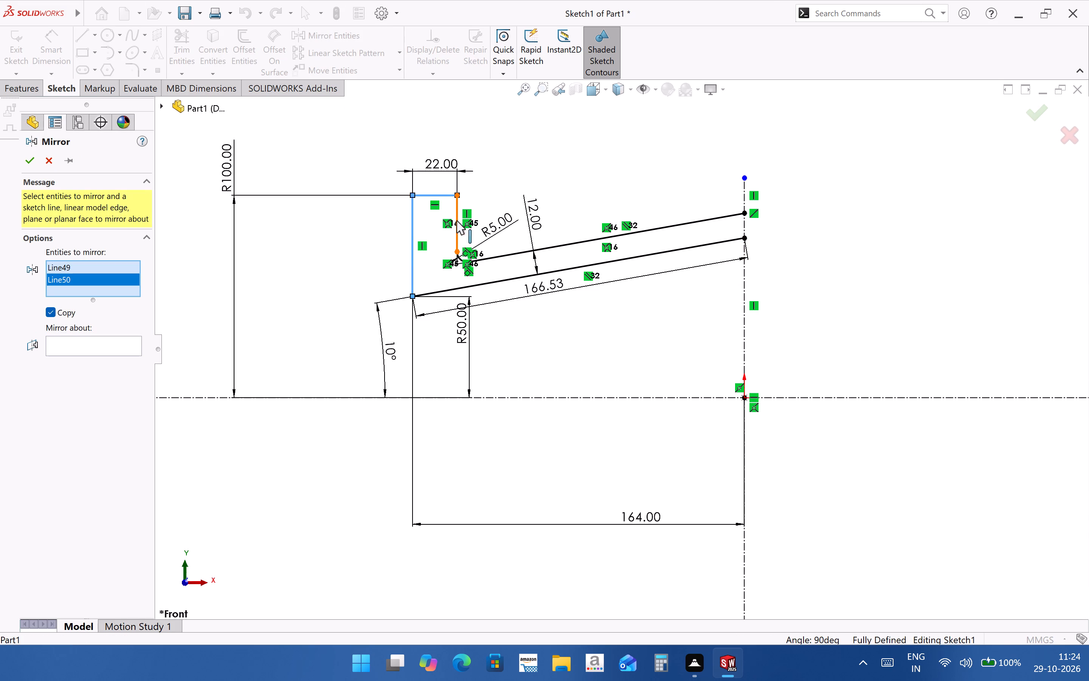
{"action": "left_click", "coordinate": [458, 210]}
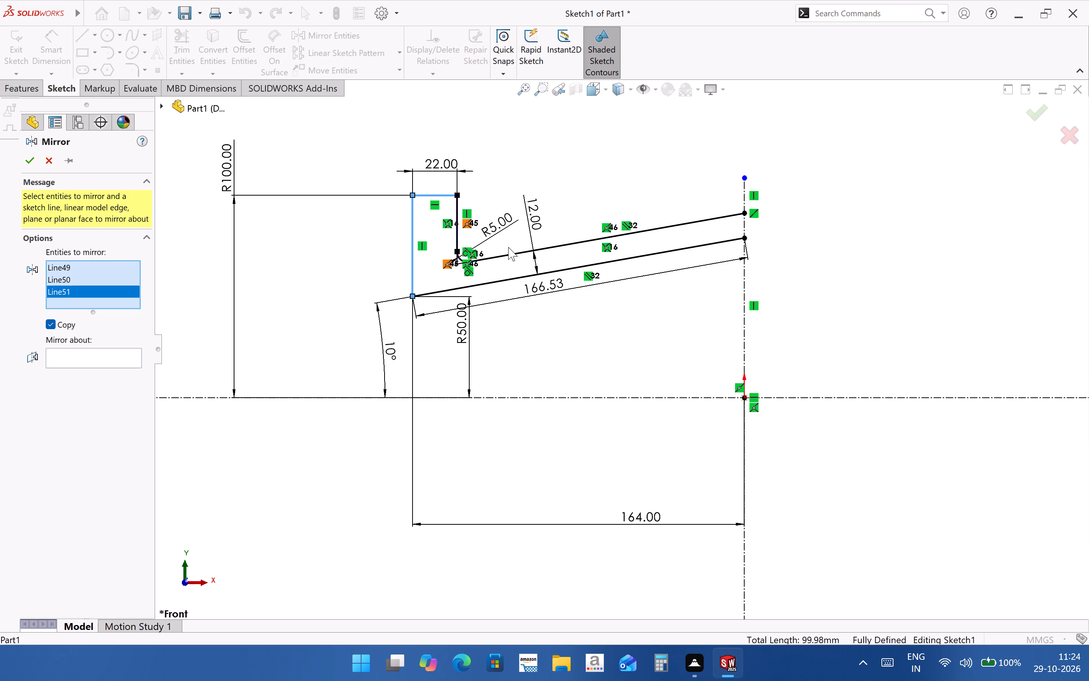
{"action": "left_click", "coordinate": [514, 255]}
{"action": "scroll", "coordinate": [477, 255], "scroll_direction": "down", "scroll_amount": 4}
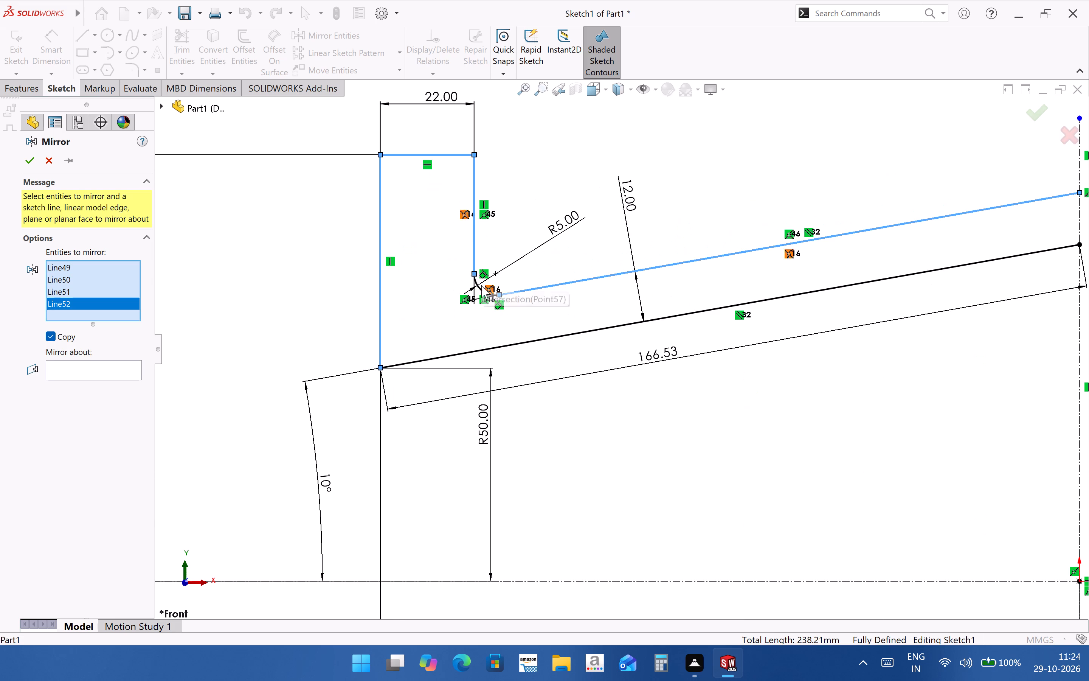
{"action": "left_click", "coordinate": [481, 292]}
{"action": "left_click", "coordinate": [474, 351]}
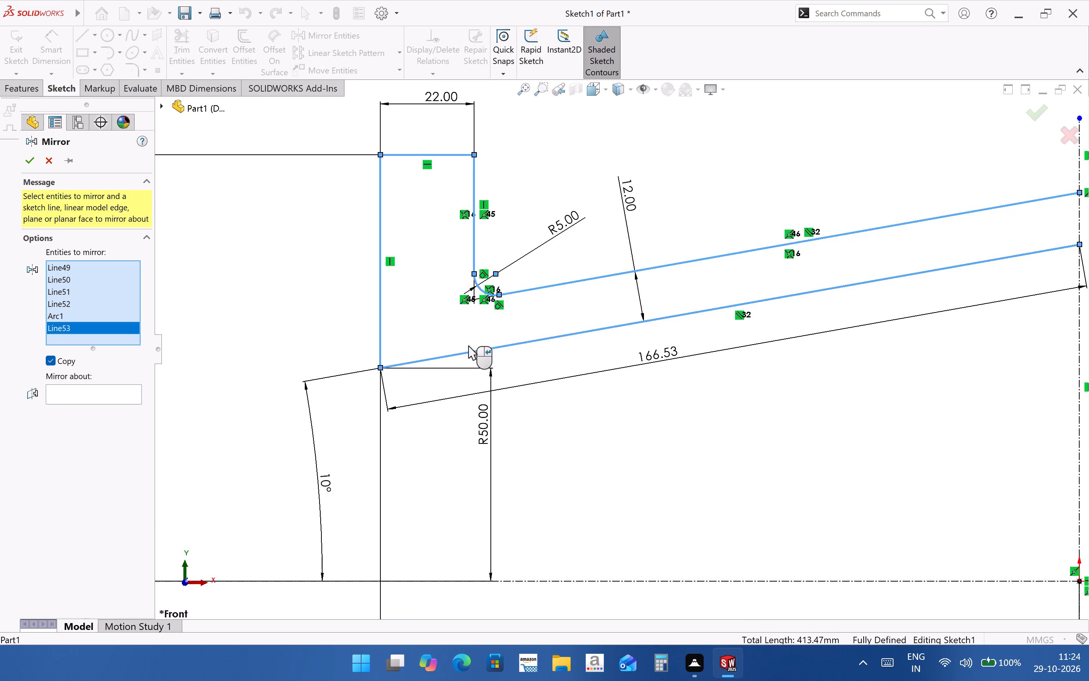
{"action": "scroll", "coordinate": [434, 333], "scroll_direction": "up", "scroll_amount": 3}
{"action": "left_click", "coordinate": [98, 402]}
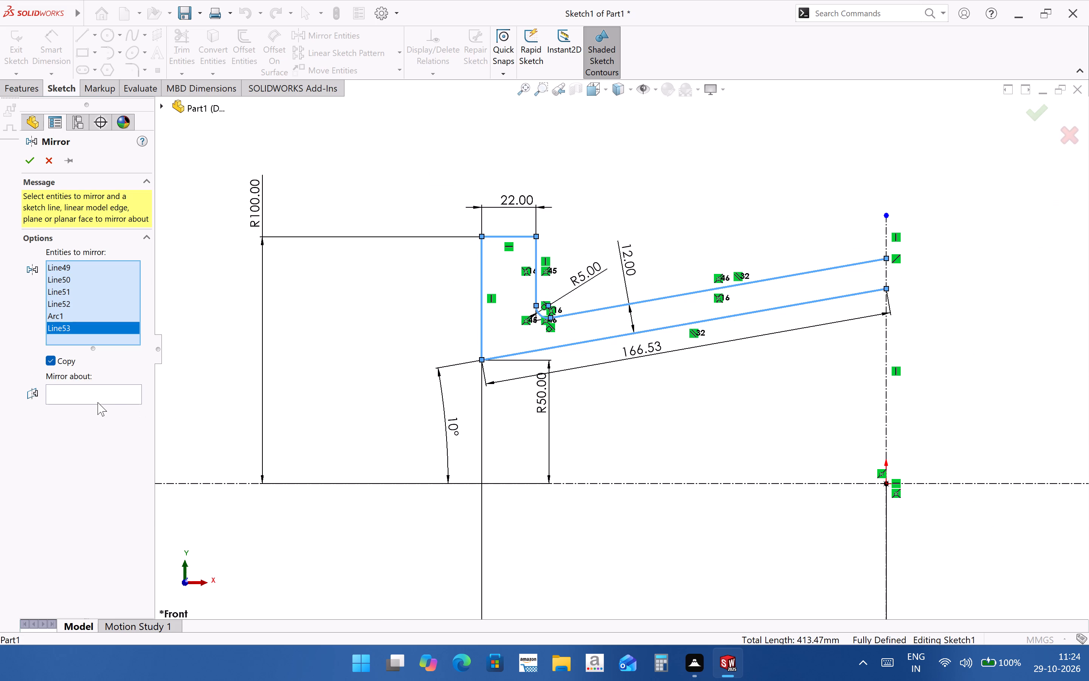
{"action": "left_click", "coordinate": [105, 395]}
{"action": "left_click", "coordinate": [884, 398]}
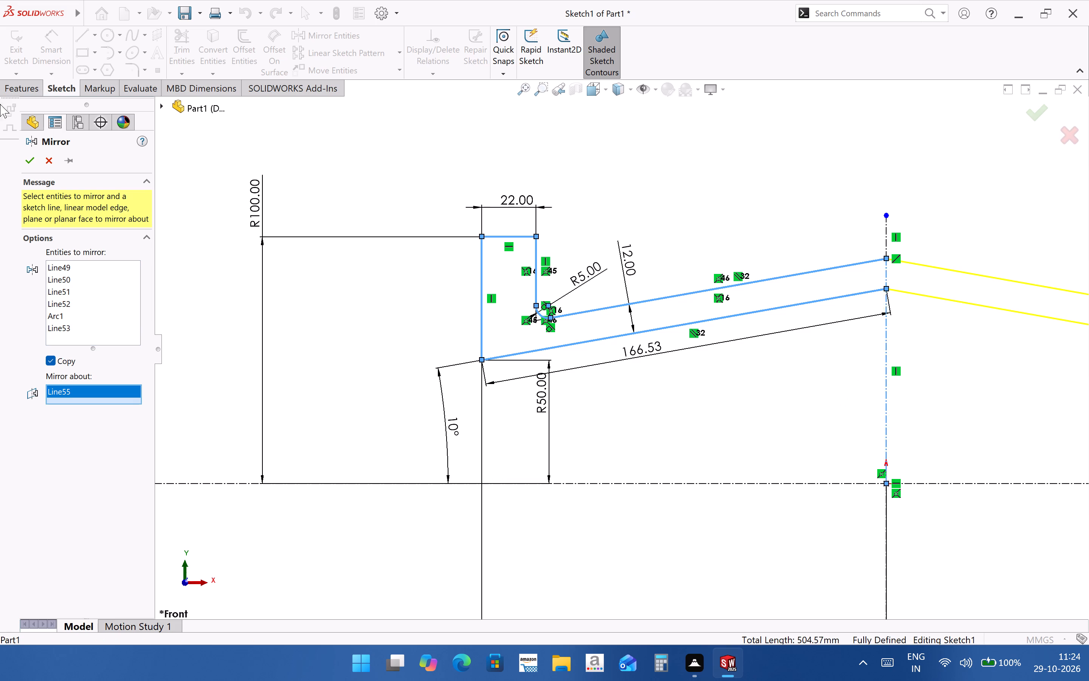
{"action": "left_click", "coordinate": [22, 163]}
Delete the conflicting 166.53 length dimension below the left lower sloped line and exit Sketch1 to rebuild the revolve.
{"action": "scroll", "coordinate": [396, 303], "scroll_direction": "up", "scroll_amount": 4}
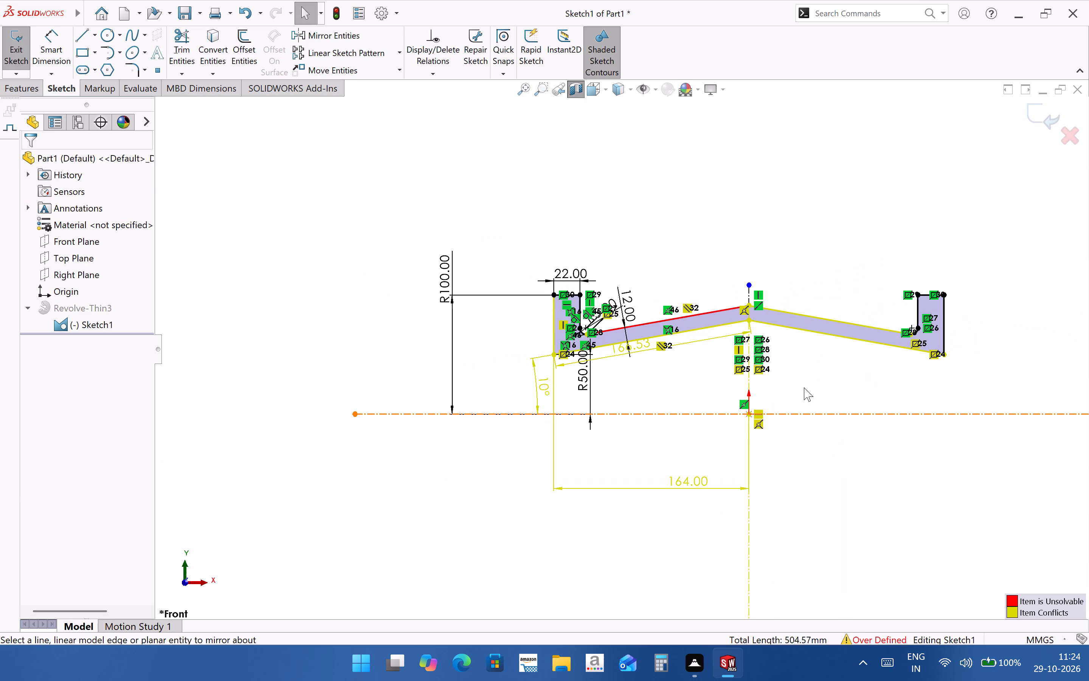
{"action": "scroll", "coordinate": [800, 382], "scroll_direction": "down", "scroll_amount": 2}
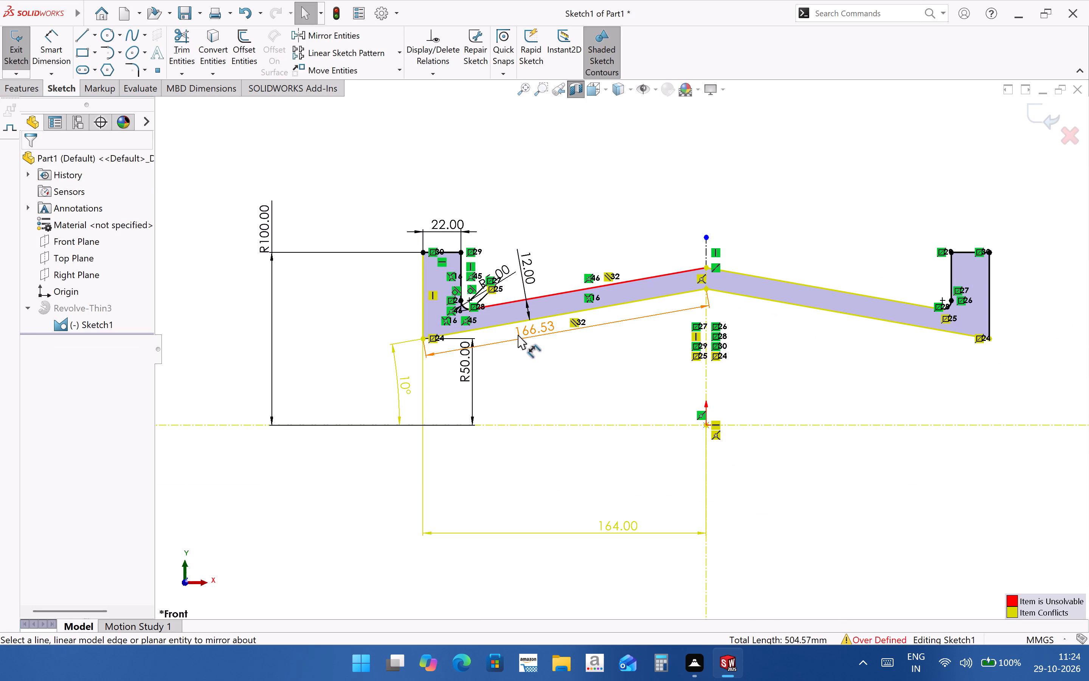
{"action": "left_click", "coordinate": [518, 335]}
{"action": "key", "text": "Delete"}
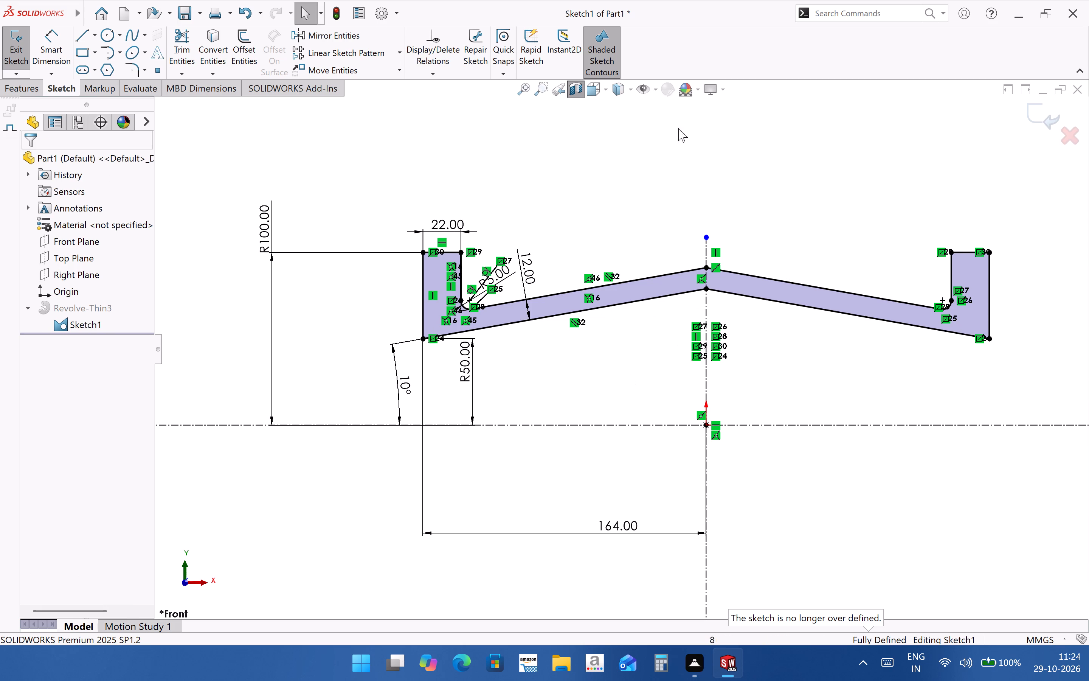
{"action": "left_click", "coordinate": [1033, 118]}
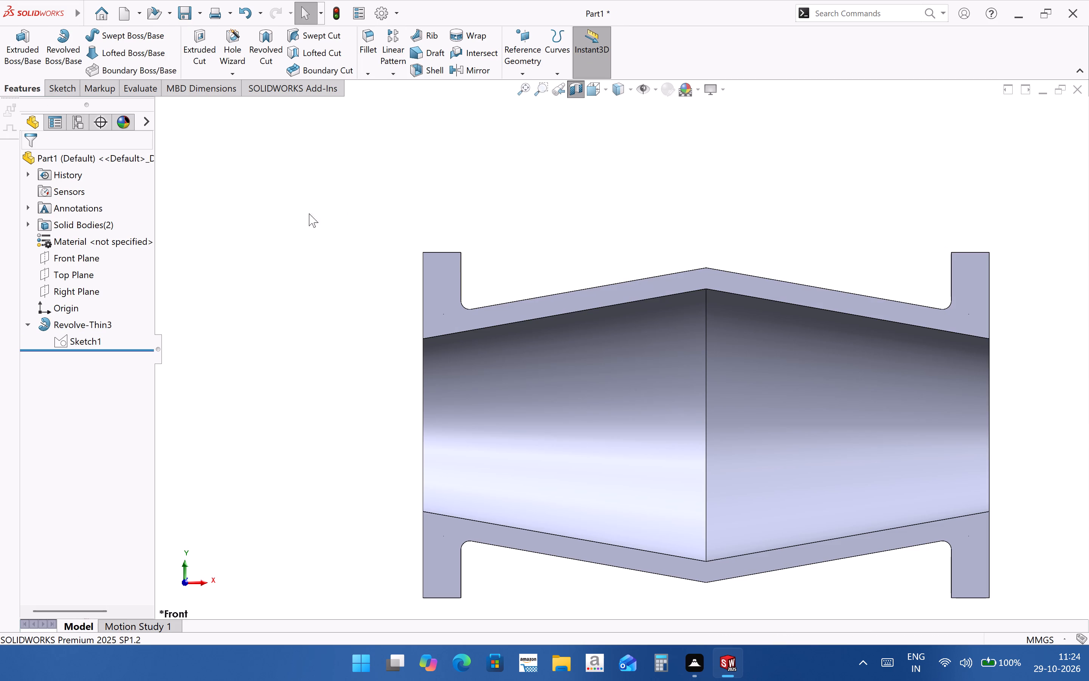
Examine the rebuilt sectioned body from several angles, checking the left flange's rim thickness edge.
{"action": "scroll", "coordinate": [464, 411], "scroll_direction": "up", "scroll_amount": 2}
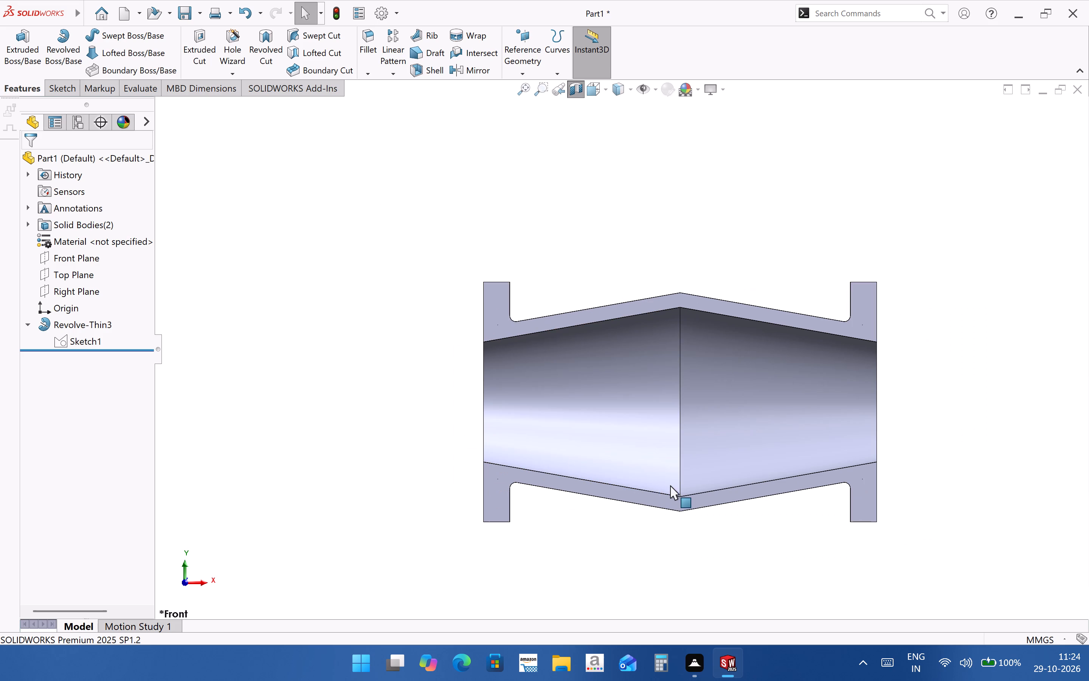
{"action": "middle_click_drag", "start_coordinate": [670, 485], "coordinate": [683, 512]}
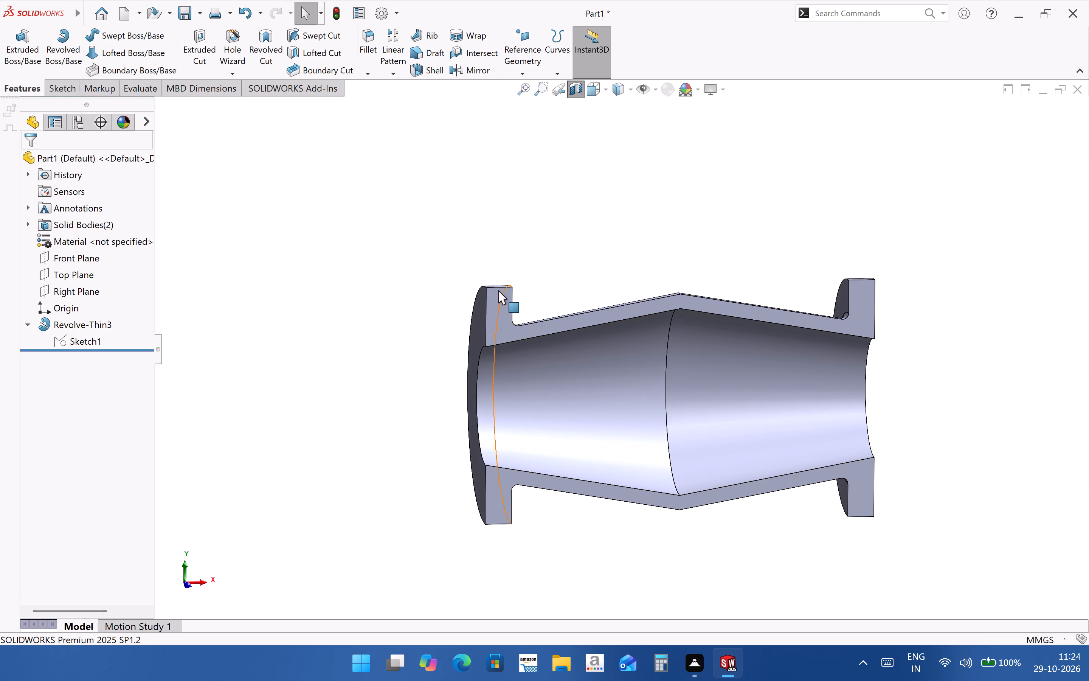
{"action": "left_click", "coordinate": [504, 288]}
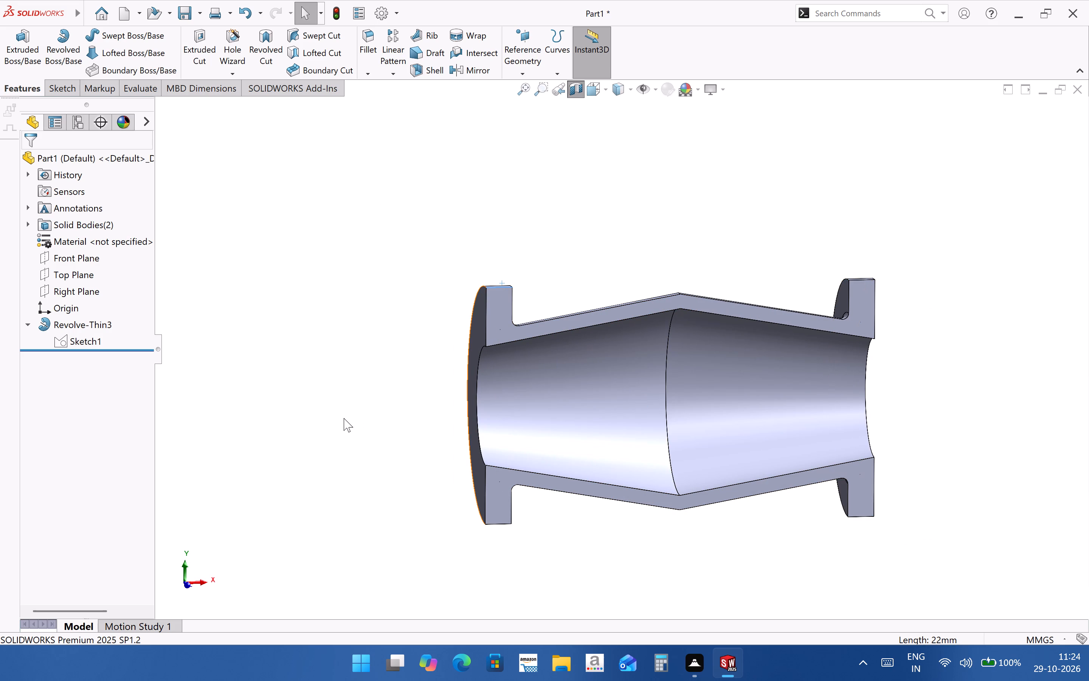
{"action": "middle_click_drag", "start_coordinate": [506, 392], "coordinate": [479, 400]}
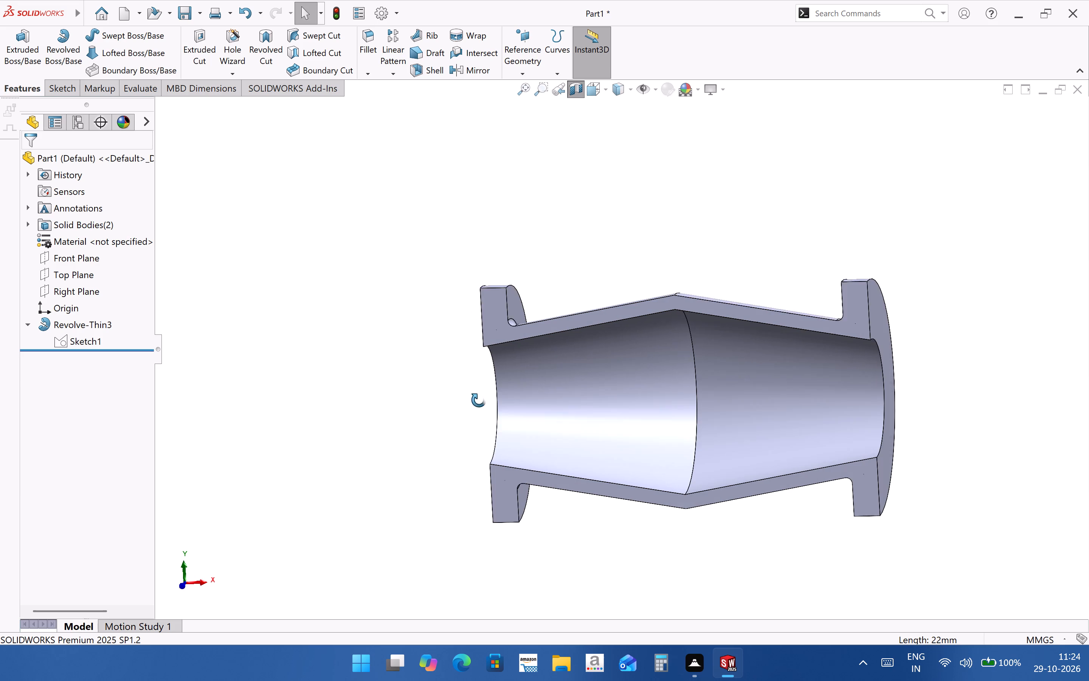
{"action": "middle_click_drag", "start_coordinate": [479, 400], "coordinate": [565, 336]}
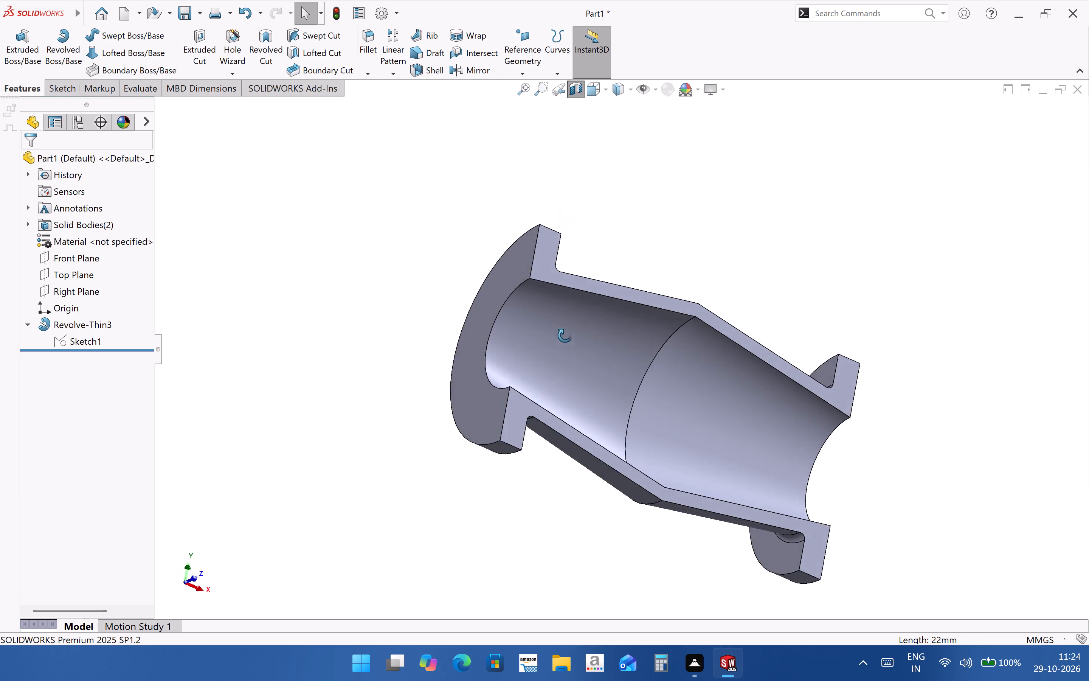
{"action": "middle_click_drag", "start_coordinate": [565, 336], "coordinate": [521, 442]}
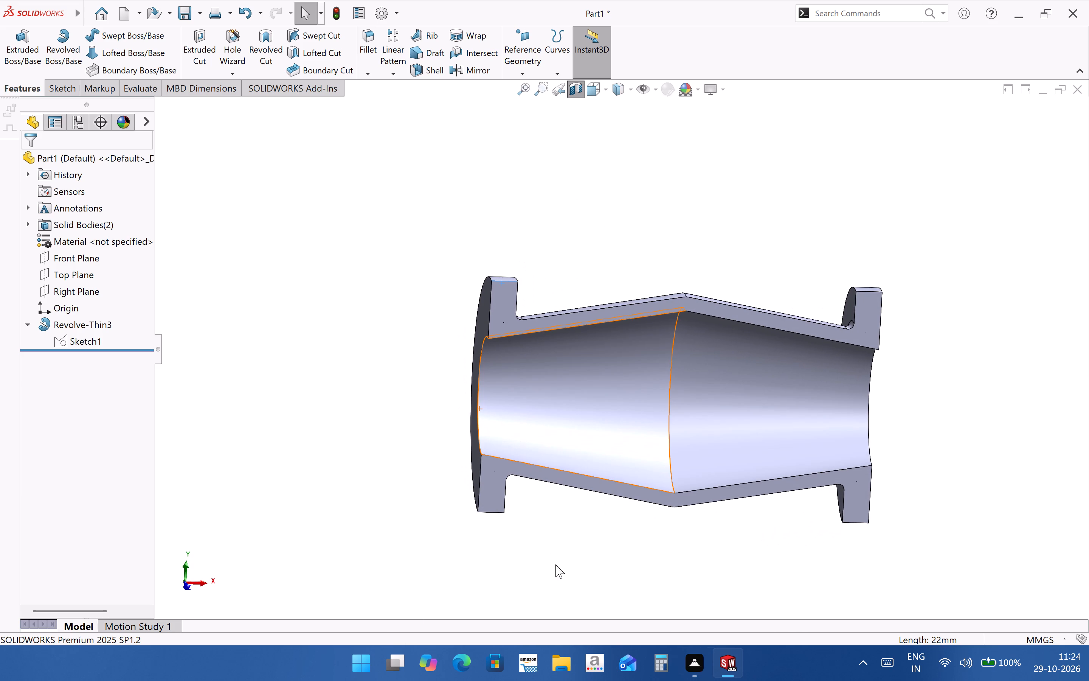
{"action": "left_click", "coordinate": [492, 513]}
{"action": "left_click", "coordinate": [586, 530]}
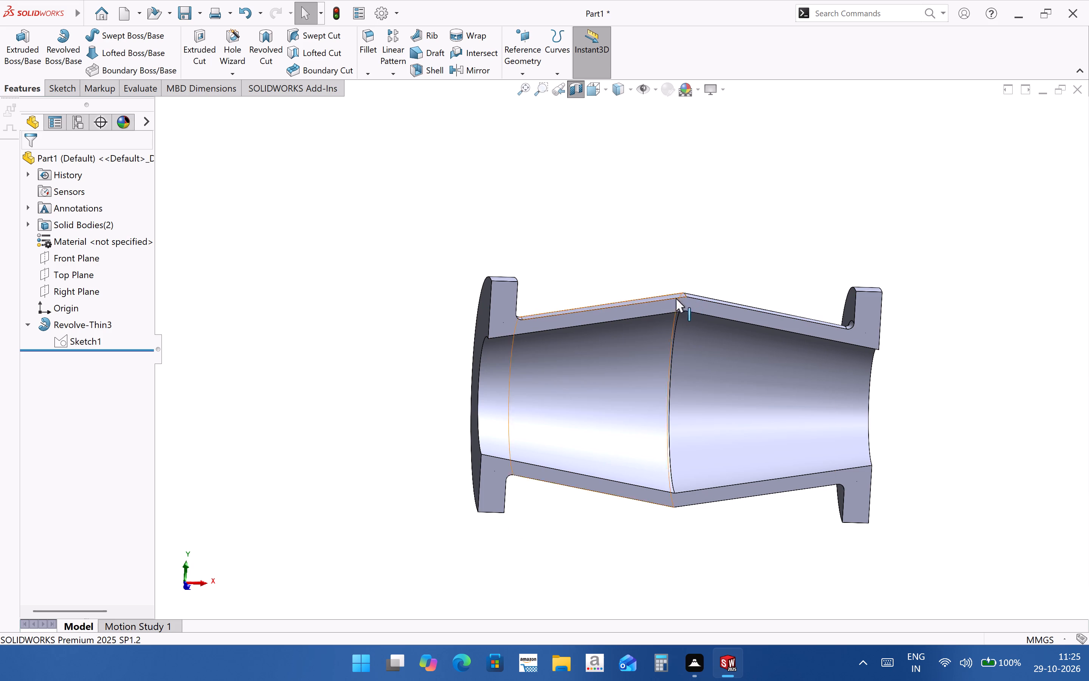
Measure the distance between the outer and inner peak vertices of the section at the body's middle.
{"action": "scroll", "coordinate": [520, 324], "scroll_direction": "down", "scroll_amount": 4}
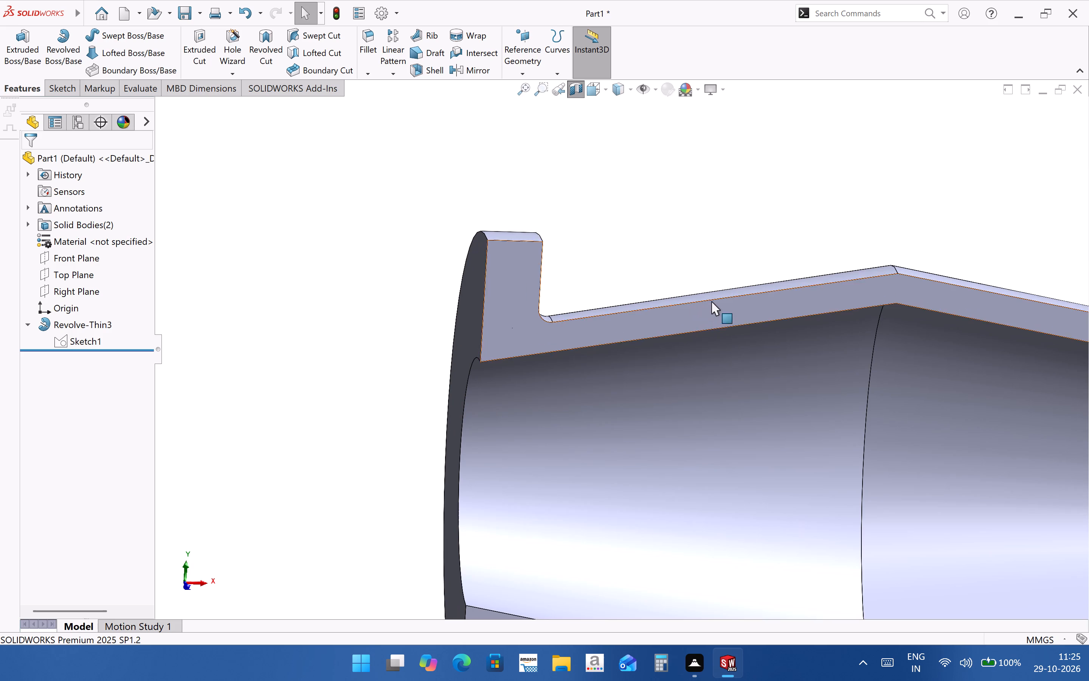
{"action": "left_click", "coordinate": [898, 272]}
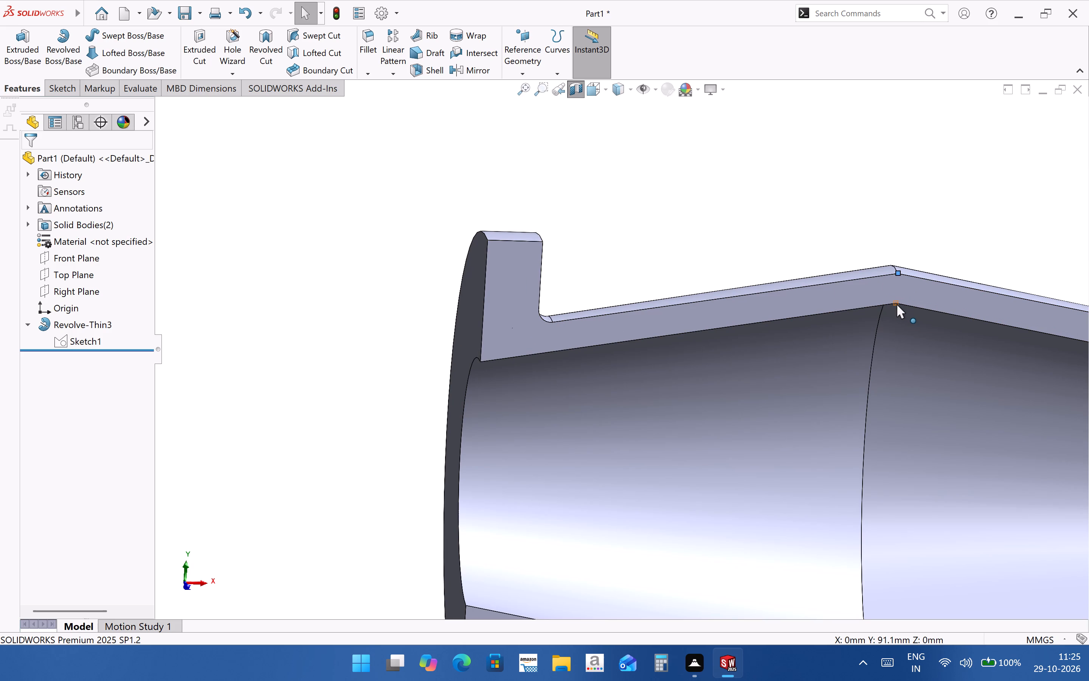
{"action": "left_click", "coordinate": [897, 304]}
{"action": "left_click", "coordinate": [898, 273], "text": "ctrl"}
{"action": "left_click", "coordinate": [160, 92]}
{"action": "left_click", "coordinate": [143, 38]}
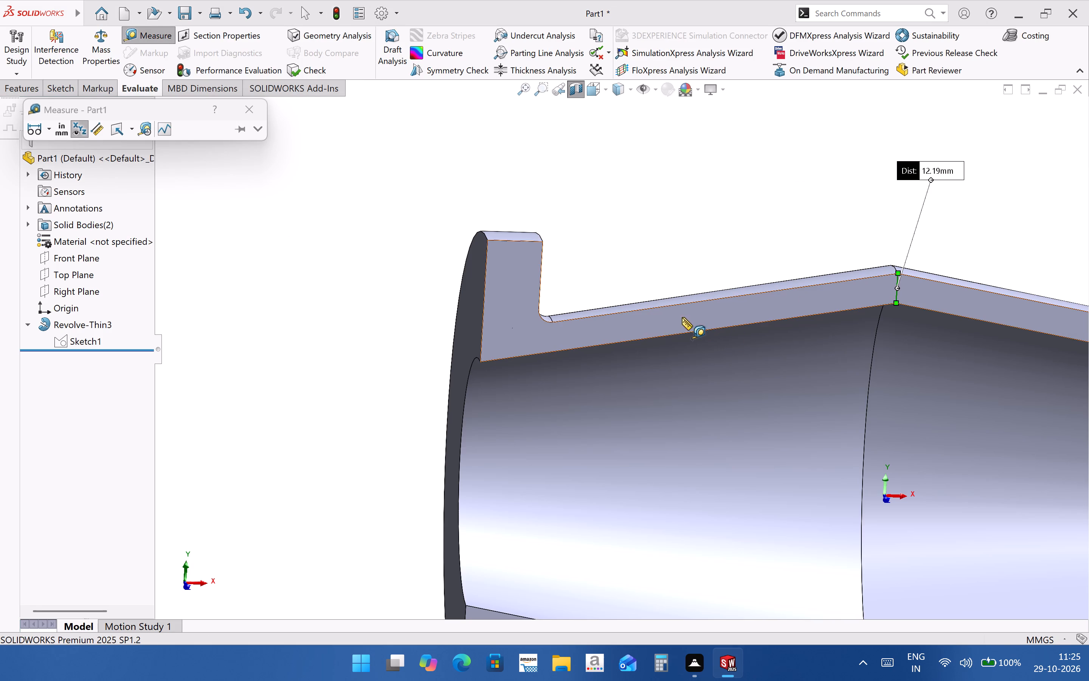
{"action": "key", "text": "Escape"}
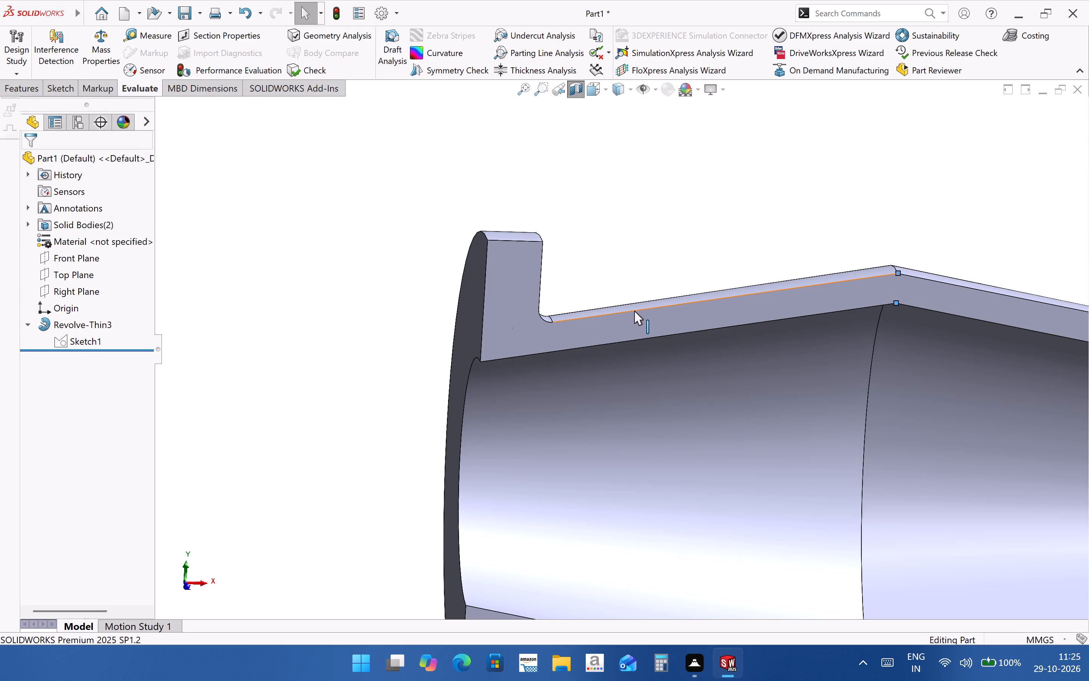
Measure the wall thickness between the outer and inner sloped edges of the left half's section.
{"action": "left_click", "coordinate": [634, 311]}
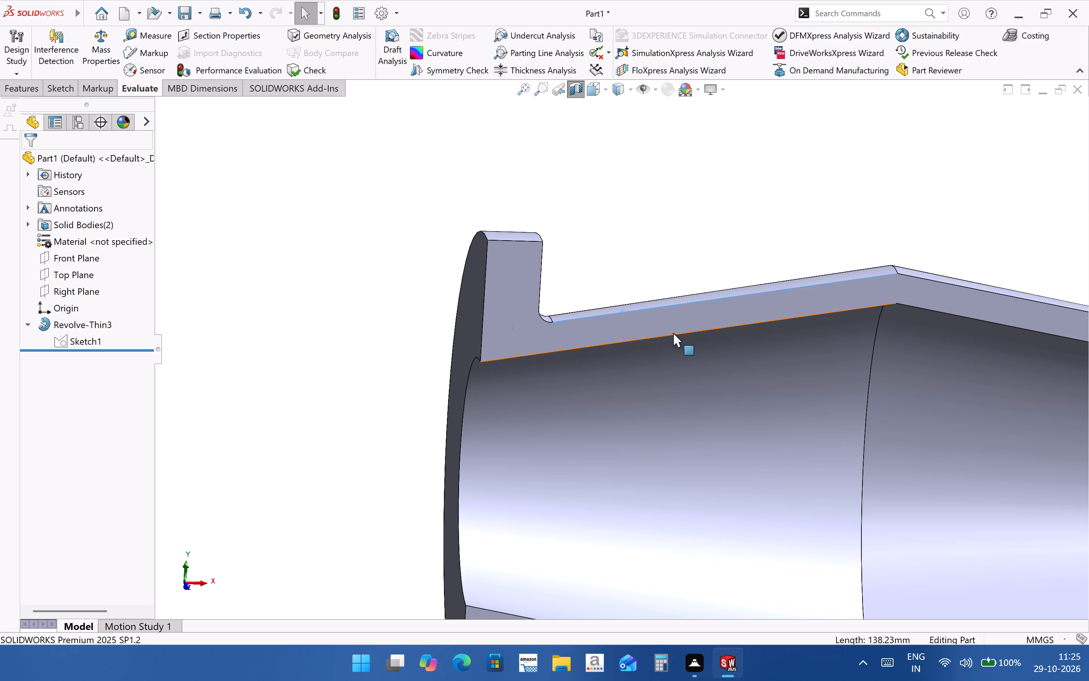
{"action": "left_click", "coordinate": [675, 335], "text": "ctrl"}
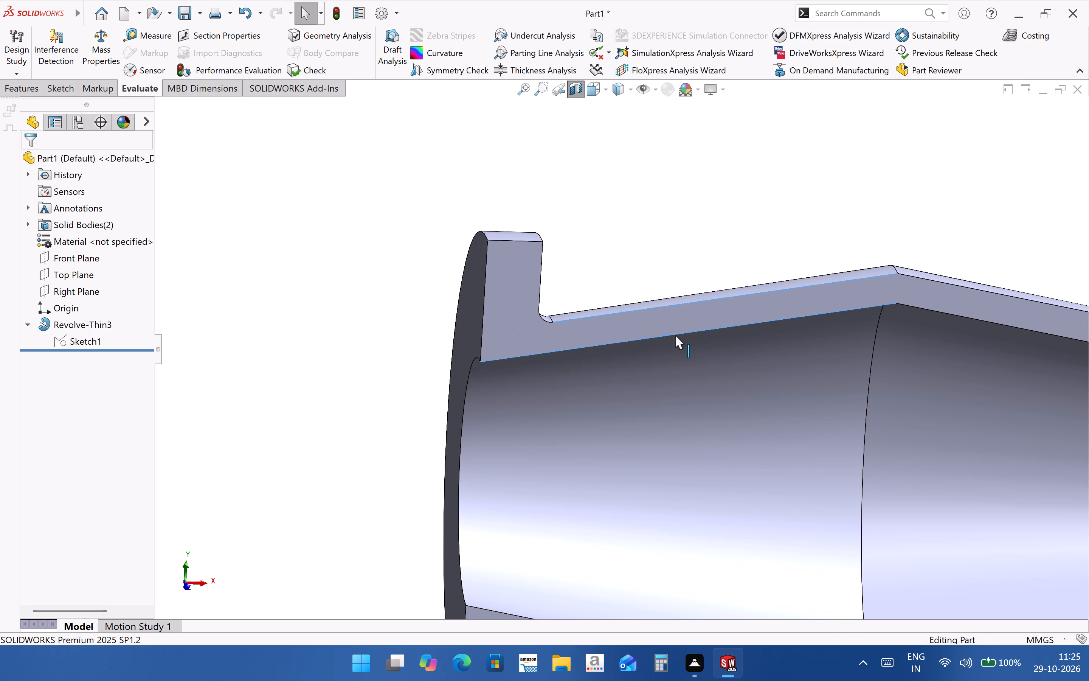
{"action": "left_click", "coordinate": [150, 33]}
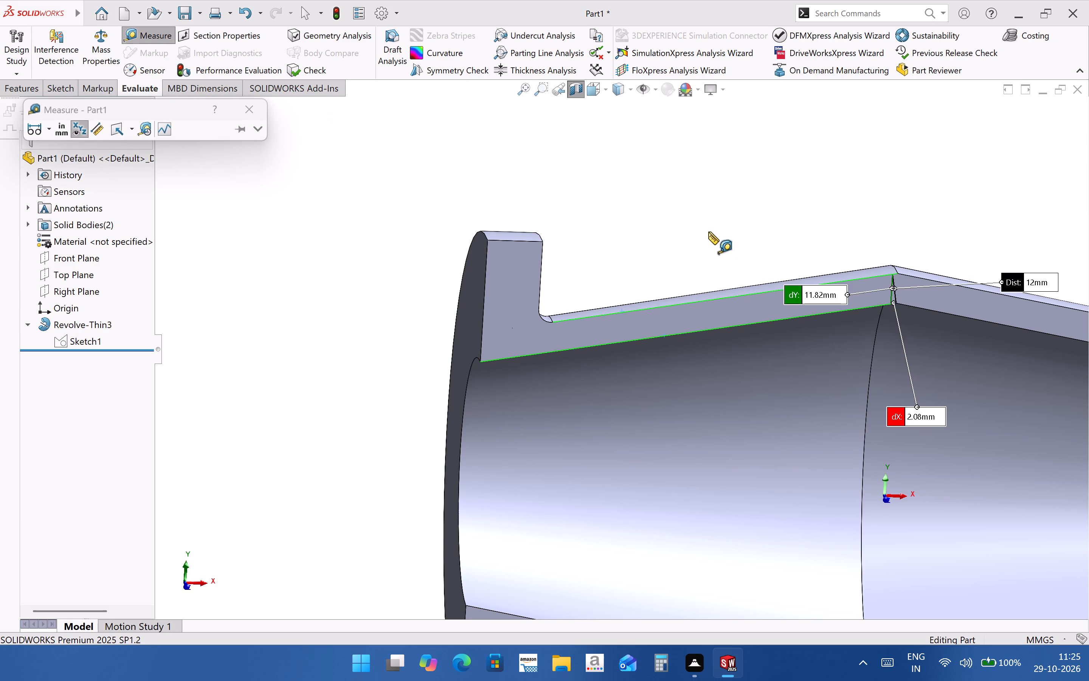
{"action": "key", "text": "Escape"}
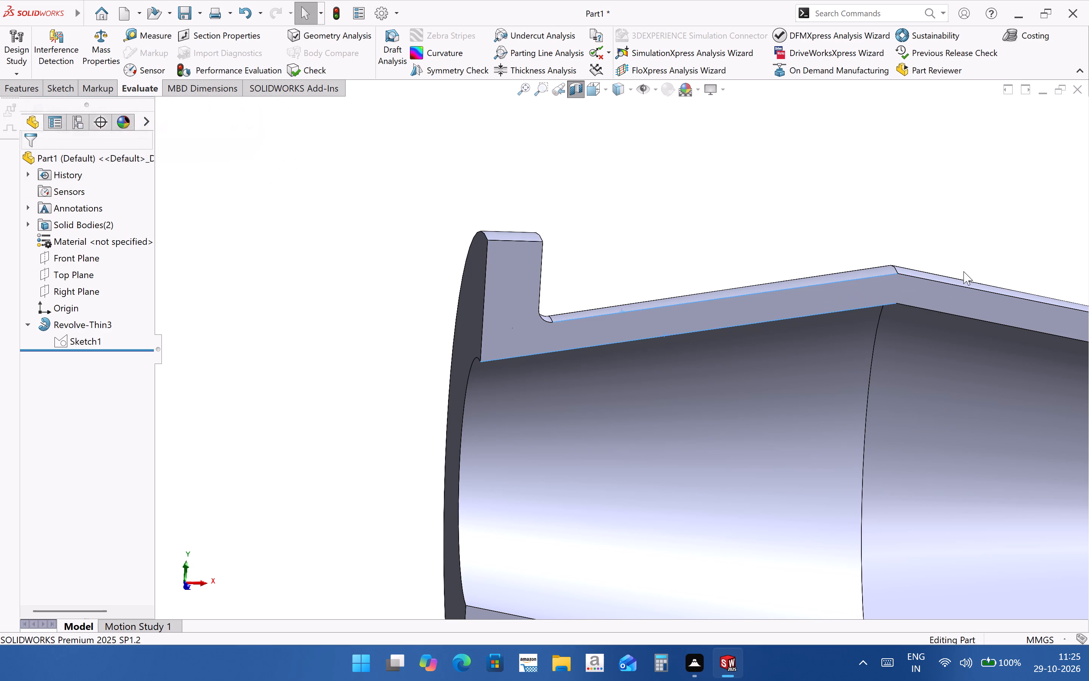
Check the radius of the bore's circular edge on the left flange face.
{"action": "scroll", "coordinate": [477, 272], "scroll_direction": "up", "scroll_amount": 4}
{"action": "scroll", "coordinate": [610, 392], "scroll_direction": "up", "scroll_amount": 1}
{"action": "middle_click_drag", "start_coordinate": [606, 393], "coordinate": [583, 392]}
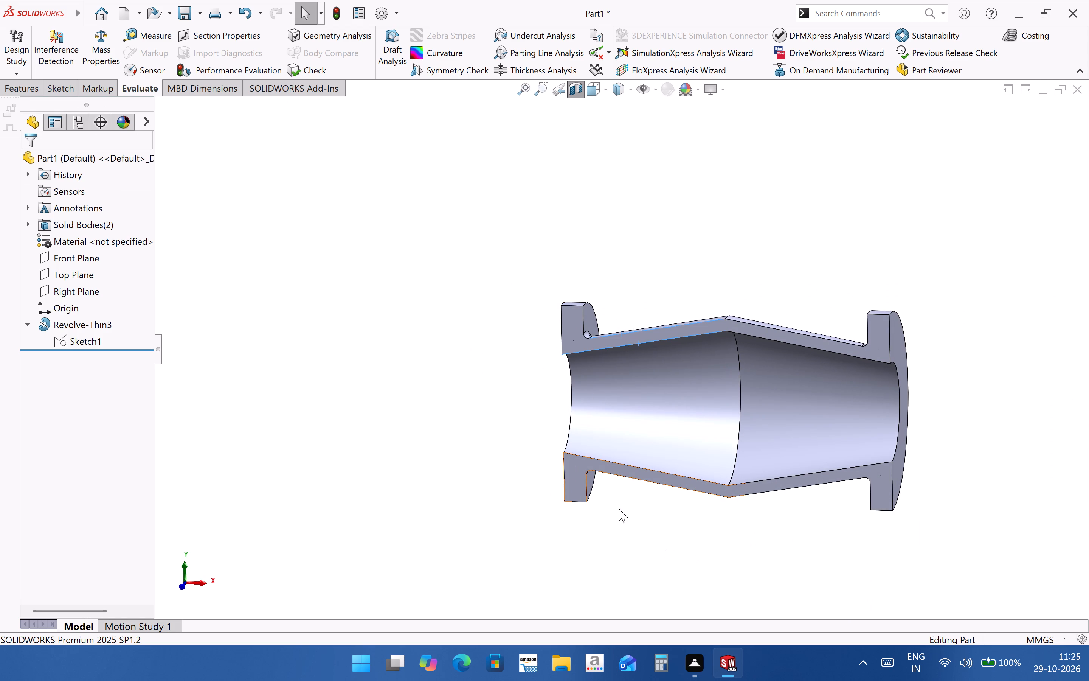
{"action": "middle_click_drag", "start_coordinate": [593, 412], "coordinate": [634, 412]}
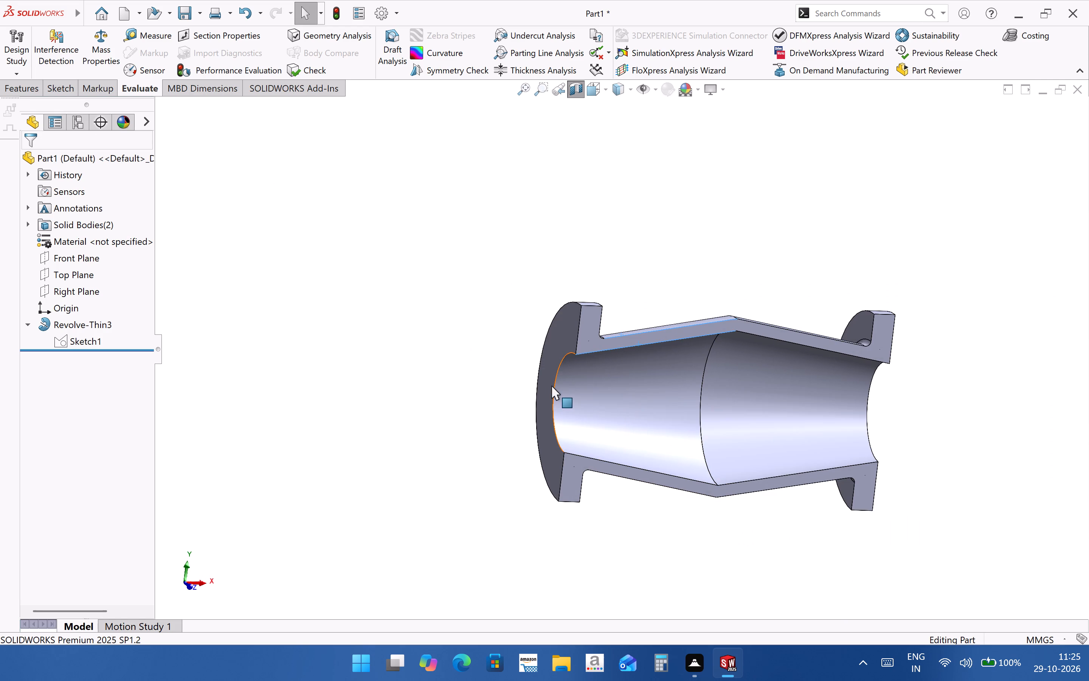
{"action": "left_click", "coordinate": [554, 386]}
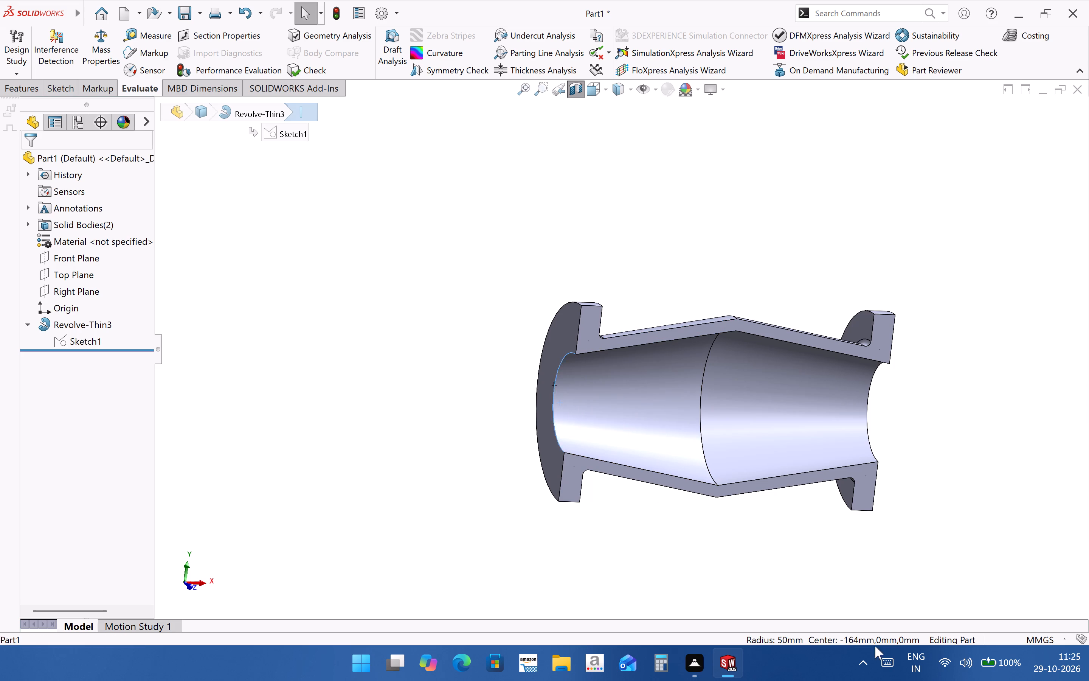
{"action": "key", "text": "Escape"}
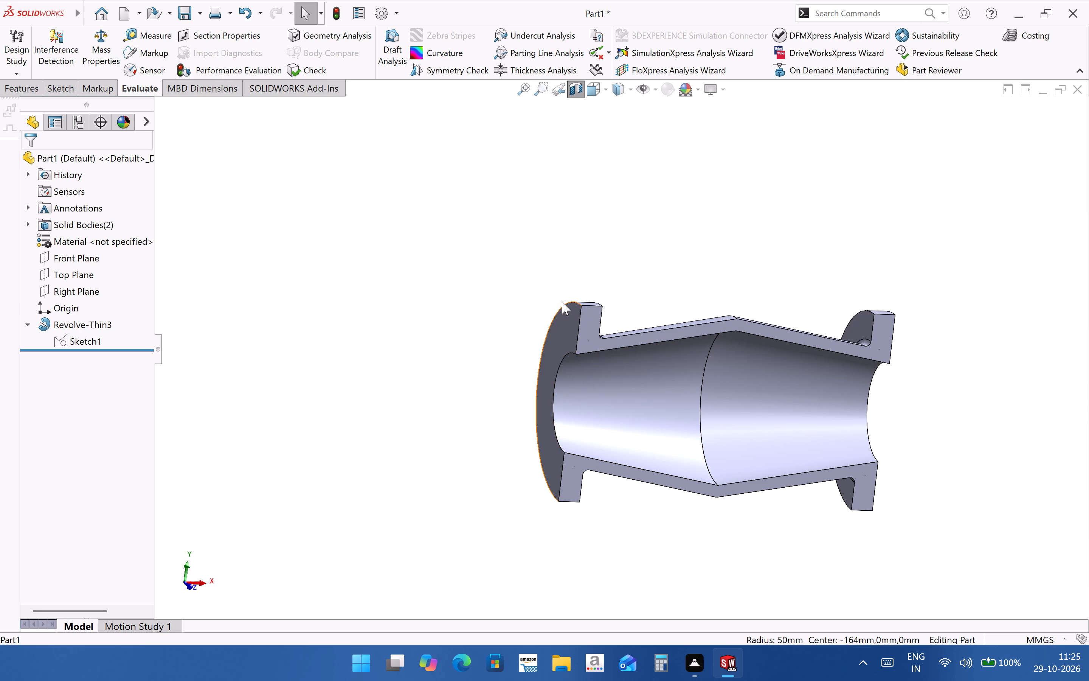
Check the radius of the outer cylindrical rim face on the left flange.
{"action": "scroll", "coordinate": [559, 300], "scroll_direction": "down", "scroll_amount": 2}
{"action": "middle_click_drag", "start_coordinate": [572, 353], "coordinate": [721, 466]}
{"action": "left_click", "coordinate": [915, 488]}
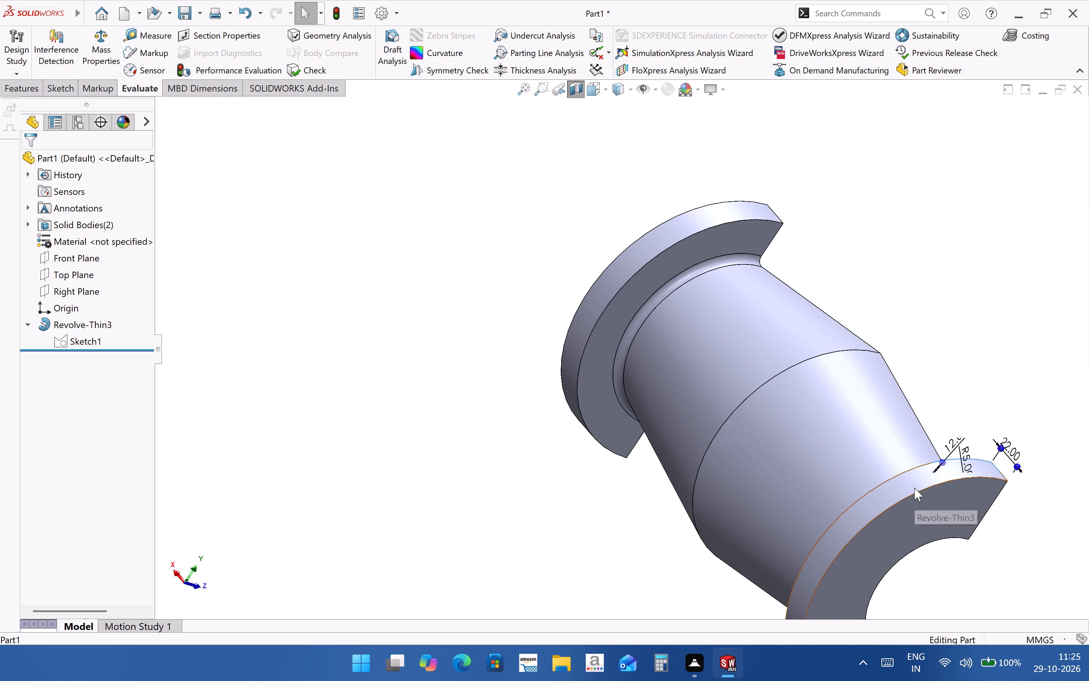
{"action": "scroll", "coordinate": [414, 368], "scroll_direction": "up", "scroll_amount": 3}
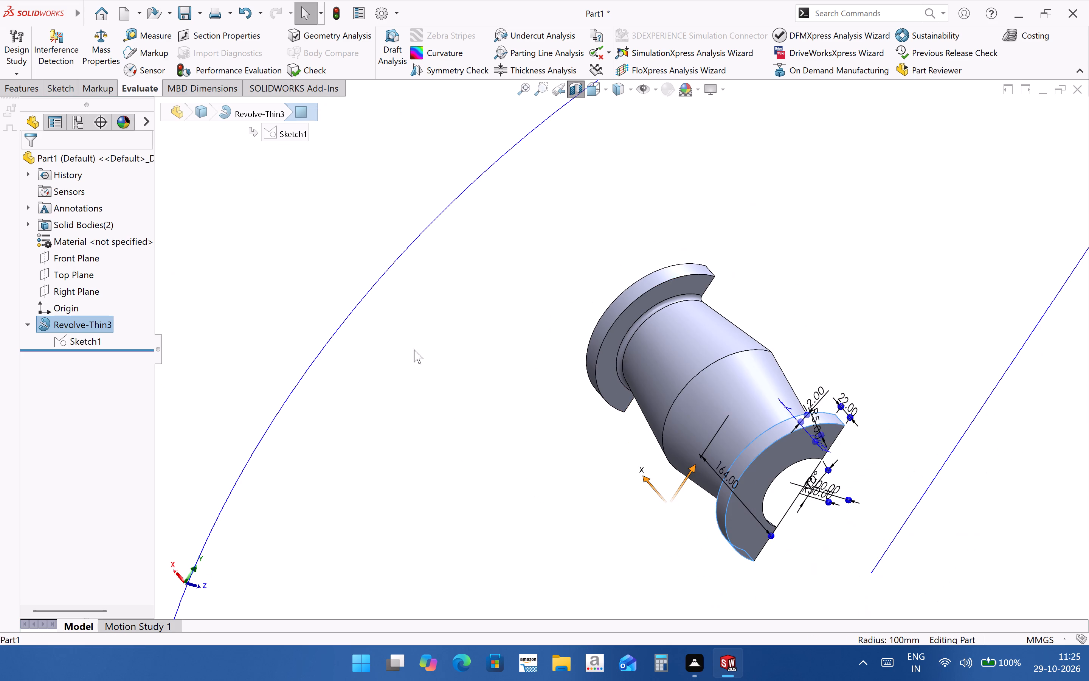
{"action": "key", "text": "Escape"}
Turn off the section view to display the complete revolved body.
{"action": "scroll", "coordinate": [492, 395], "scroll_direction": "up", "scroll_amount": 4}
{"action": "middle_click_drag", "start_coordinate": [514, 407], "coordinate": [369, 346]}
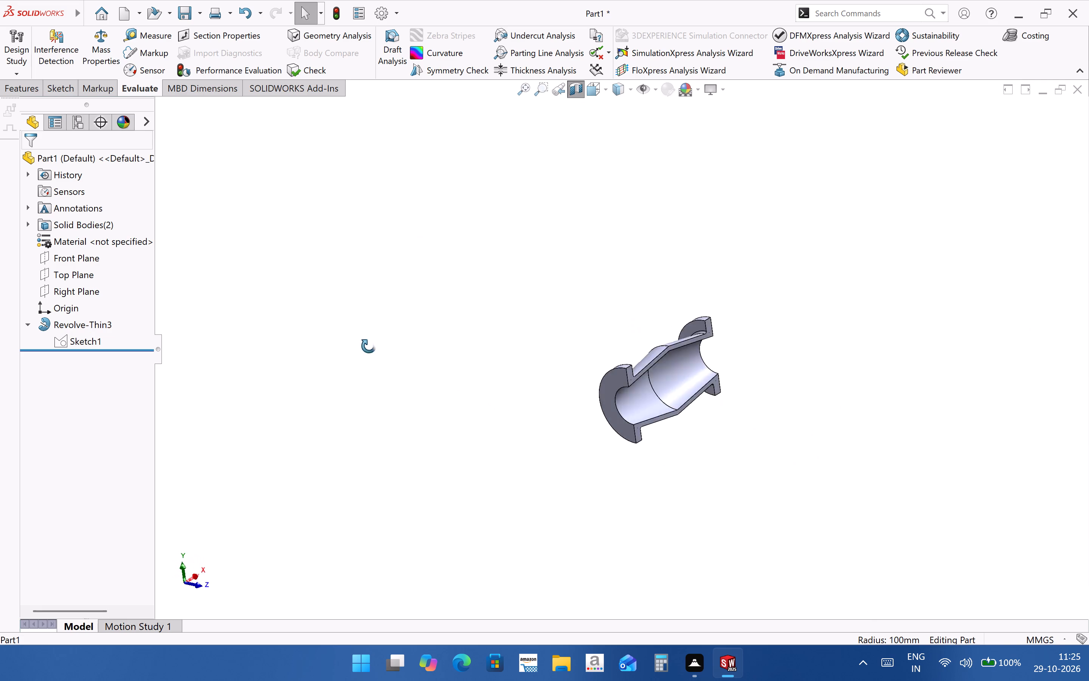
{"action": "middle_click_drag", "start_coordinate": [369, 346], "coordinate": [301, 288]}
{"action": "scroll", "coordinate": [754, 413], "scroll_direction": "down", "scroll_amount": 6}
{"action": "middle_click_drag", "start_coordinate": [624, 371], "coordinate": [664, 403]}
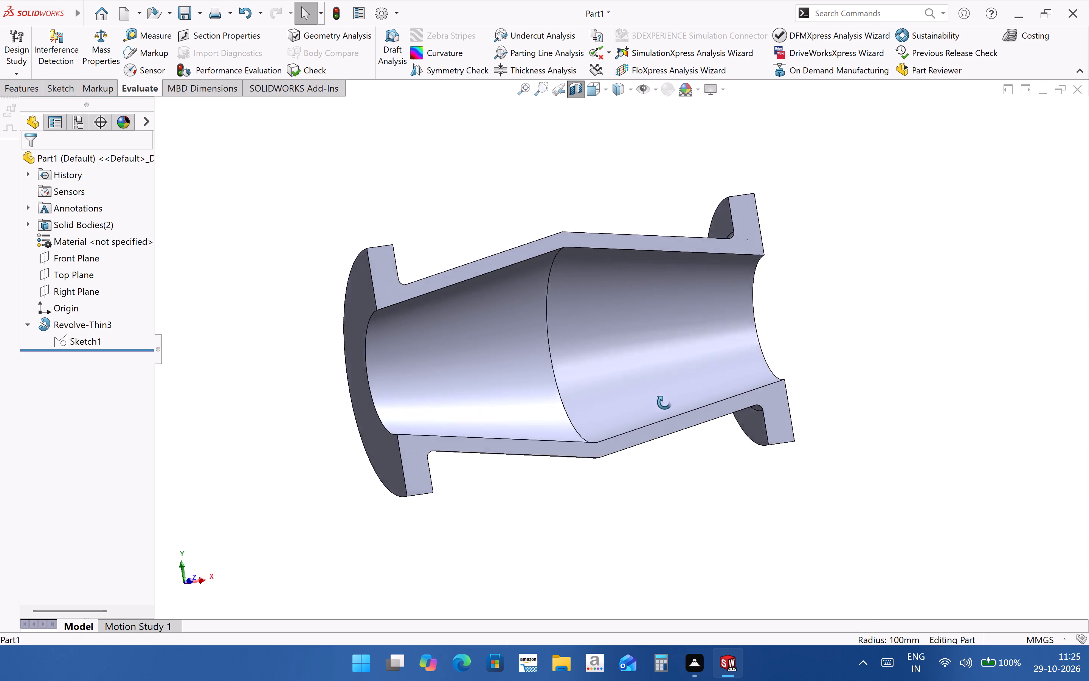
{"action": "middle_click_drag", "start_coordinate": [664, 403], "coordinate": [645, 411]}
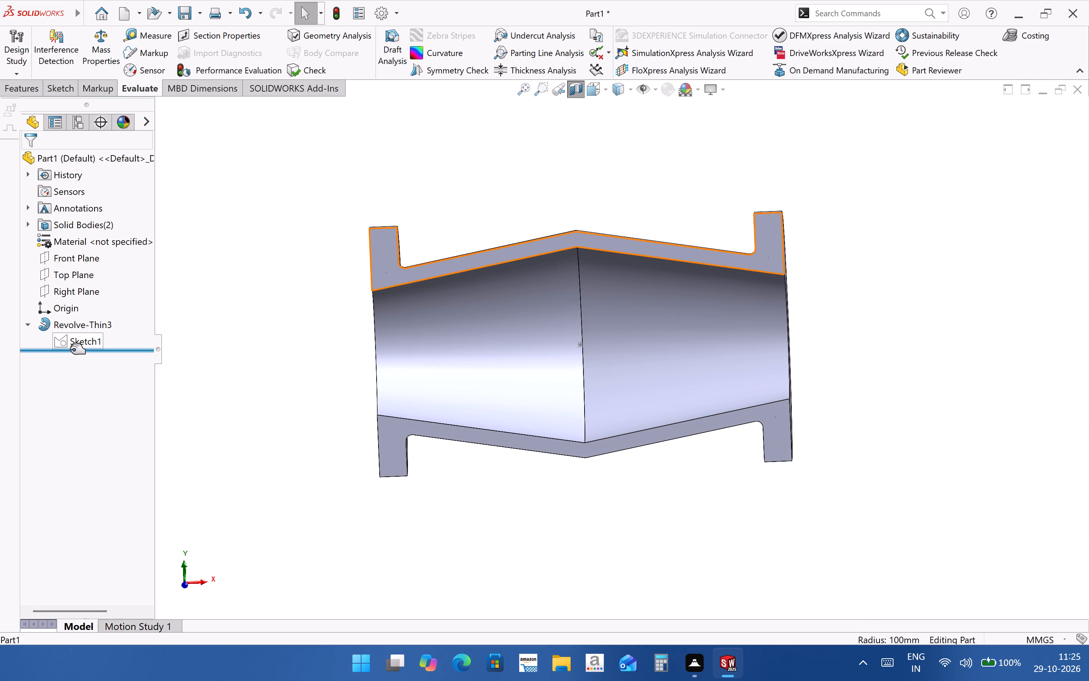
{"action": "left_click", "coordinate": [575, 90]}
{"action": "left_click", "coordinate": [971, 373]}
Examine the complete unsectioned body from several angles, including both flanges, the bore and the tapered middle.
{"action": "middle_click_drag", "start_coordinate": [654, 312], "coordinate": [612, 367]}
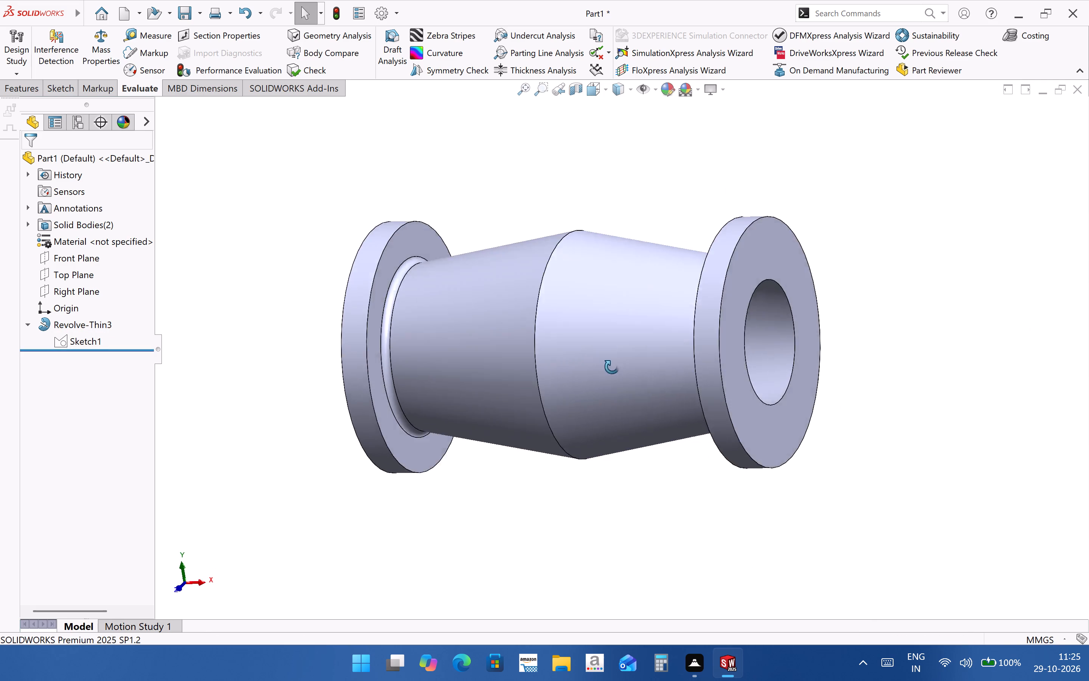
{"action": "middle_click_drag", "start_coordinate": [612, 367], "coordinate": [689, 378]}
{"action": "scroll", "coordinate": [689, 378], "scroll_direction": "up", "scroll_amount": 2}
{"action": "scroll", "coordinate": [586, 336], "scroll_direction": "down", "scroll_amount": 2}
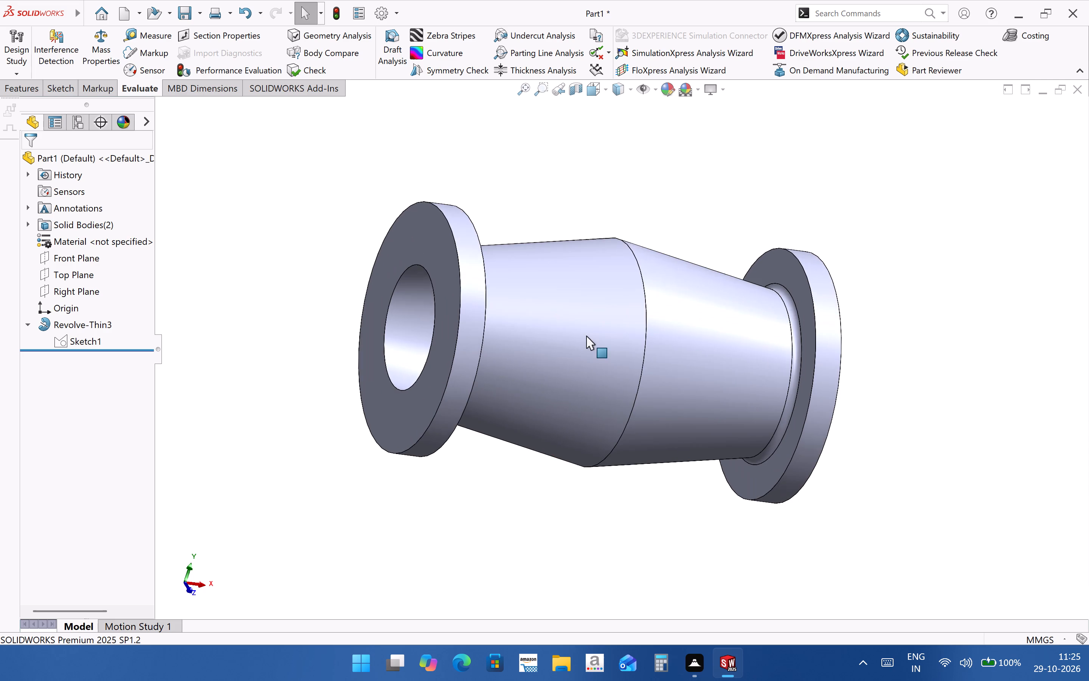
{"action": "middle_click_drag", "start_coordinate": [585, 336], "coordinate": [557, 340]}
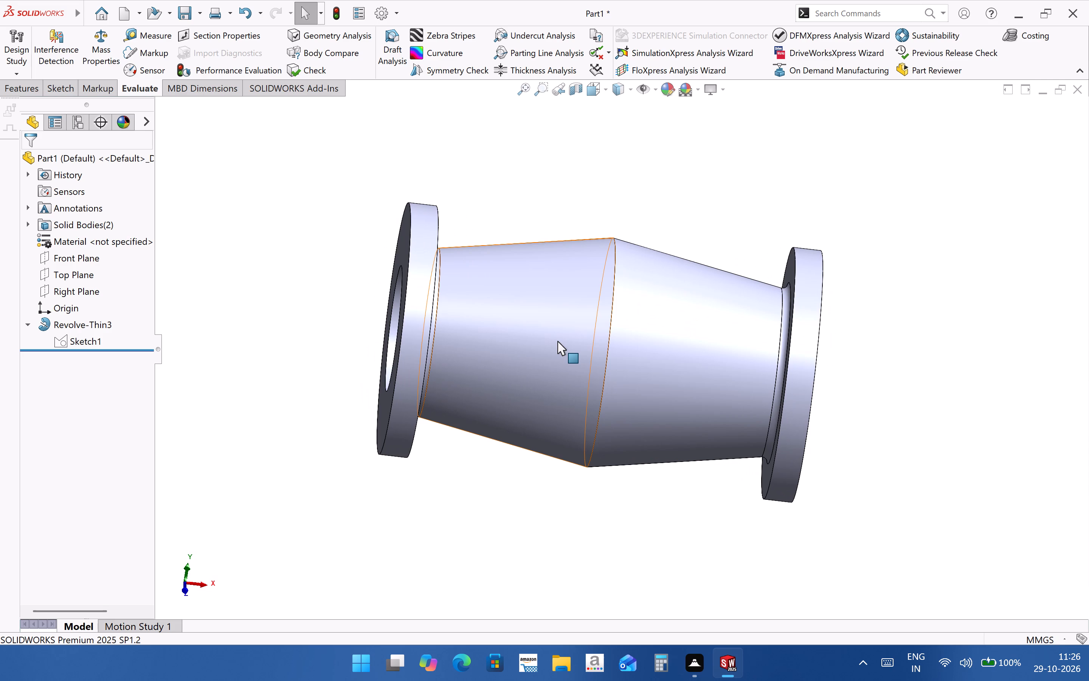
{"action": "middle_click_drag", "start_coordinate": [513, 365], "coordinate": [657, 400]}
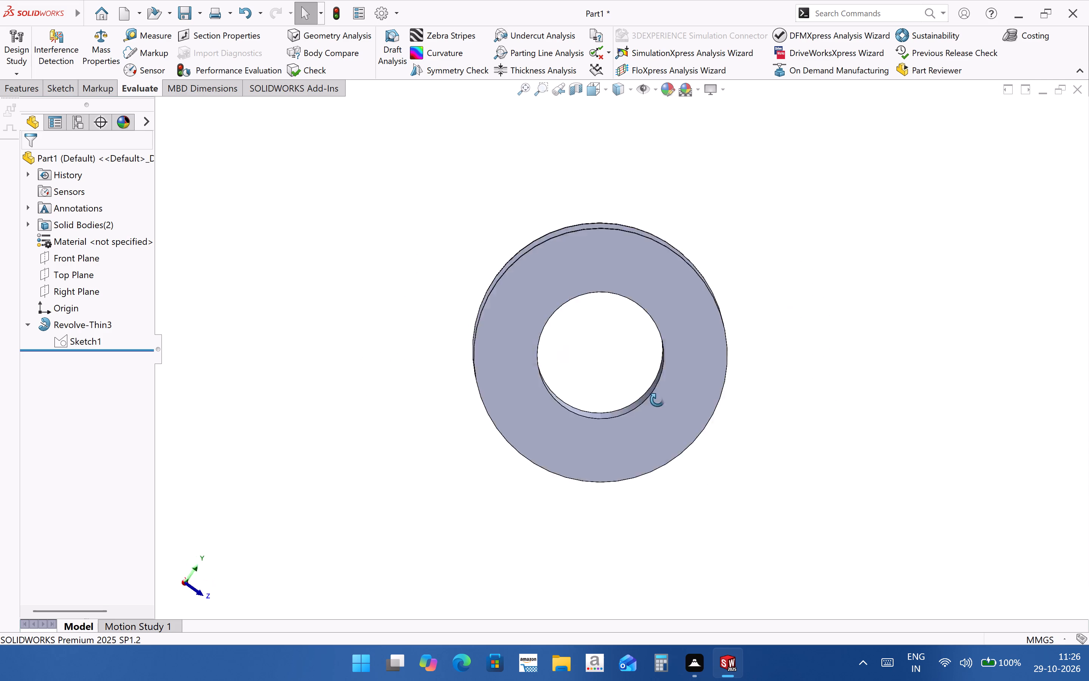
{"action": "middle_click_drag", "start_coordinate": [657, 400], "coordinate": [677, 399]}
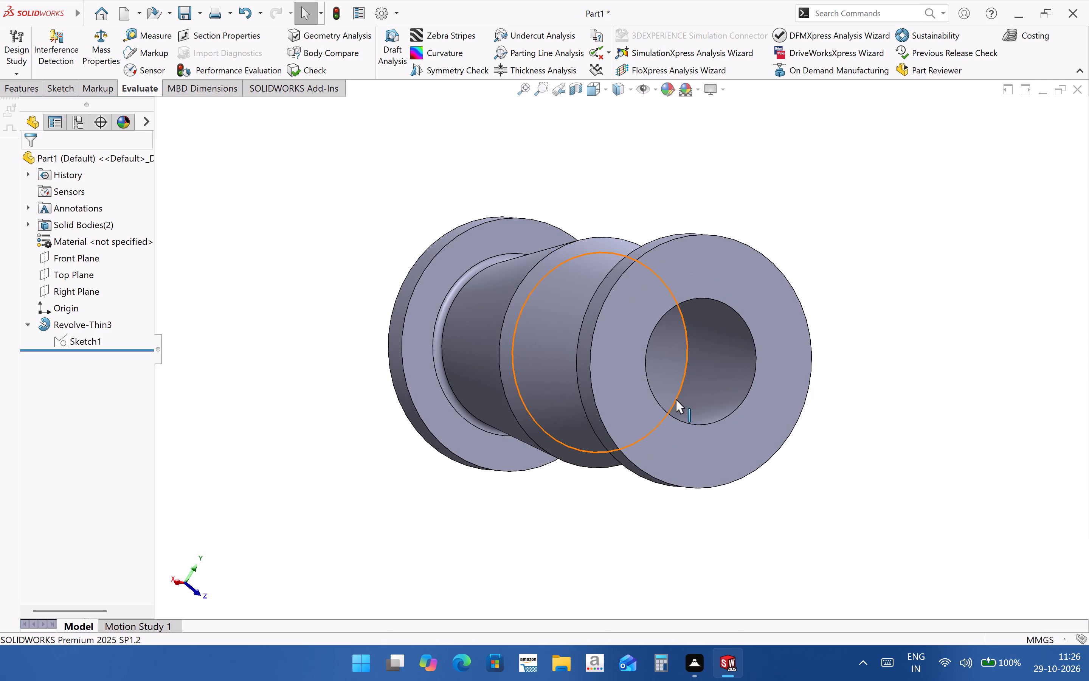
{"action": "middle_click_drag", "start_coordinate": [676, 399], "coordinate": [477, 465]}
{"action": "scroll", "coordinate": [653, 406], "scroll_direction": "down", "scroll_amount": 1}
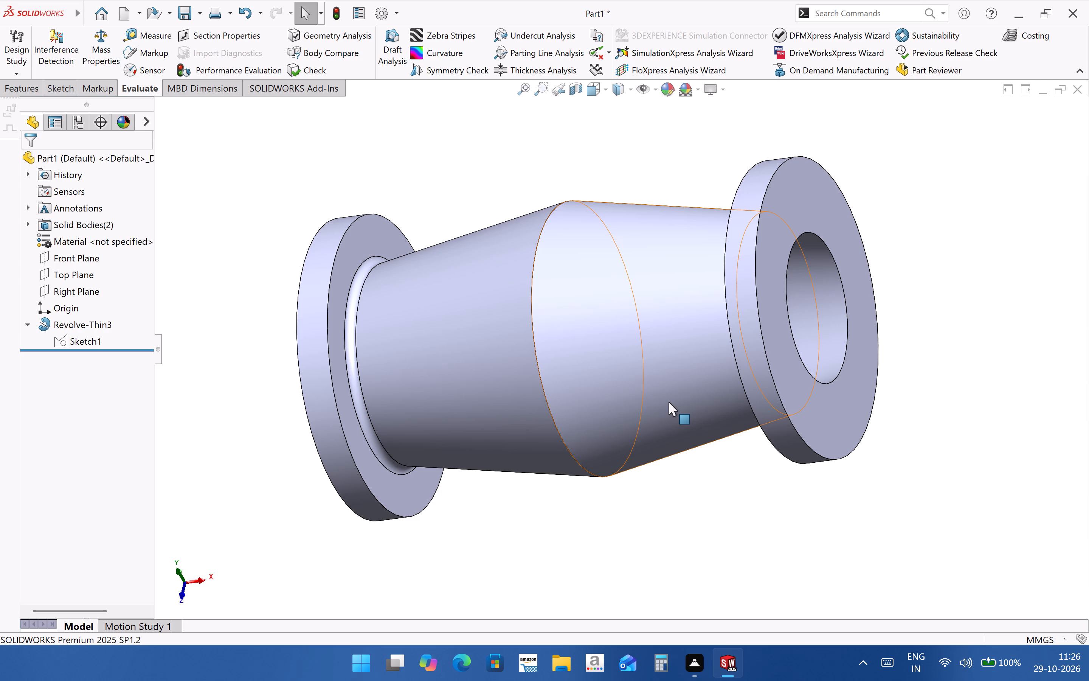
{"action": "scroll", "coordinate": [729, 466], "scroll_direction": "up", "scroll_amount": 3}
{"action": "scroll", "coordinate": [729, 462], "scroll_direction": "down", "scroll_amount": 2}
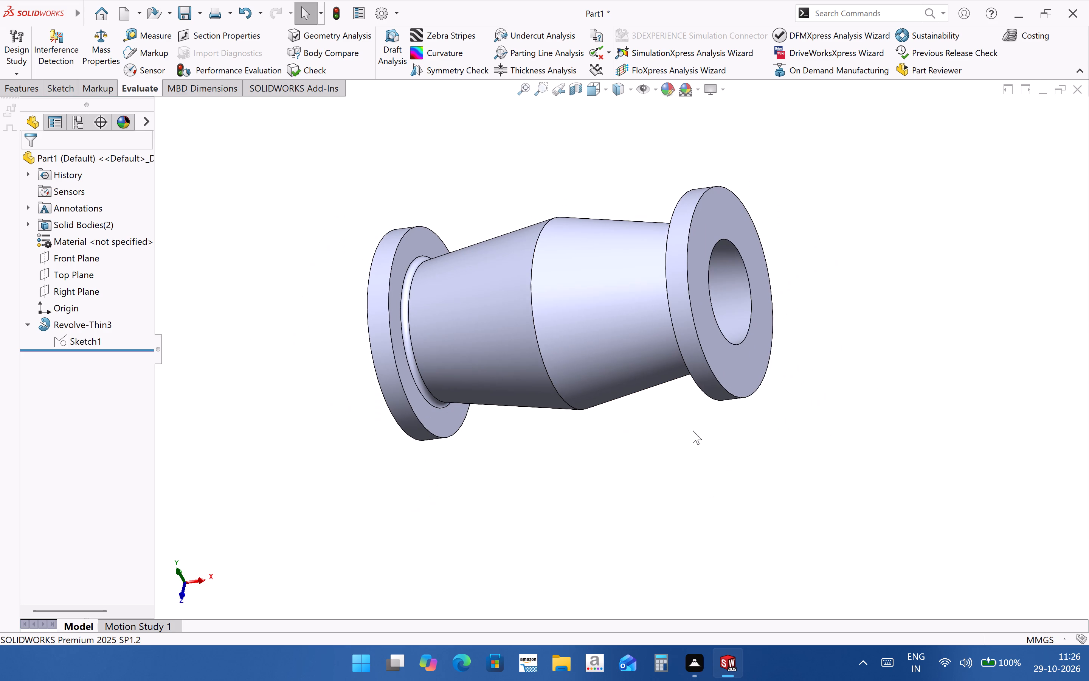
{"action": "scroll", "coordinate": [549, 360], "scroll_direction": "up", "scroll_amount": 3}
{"action": "scroll", "coordinate": [514, 241], "scroll_direction": "down", "scroll_amount": 5}
{"action": "scroll", "coordinate": [528, 250], "scroll_direction": "up", "scroll_amount": 3}
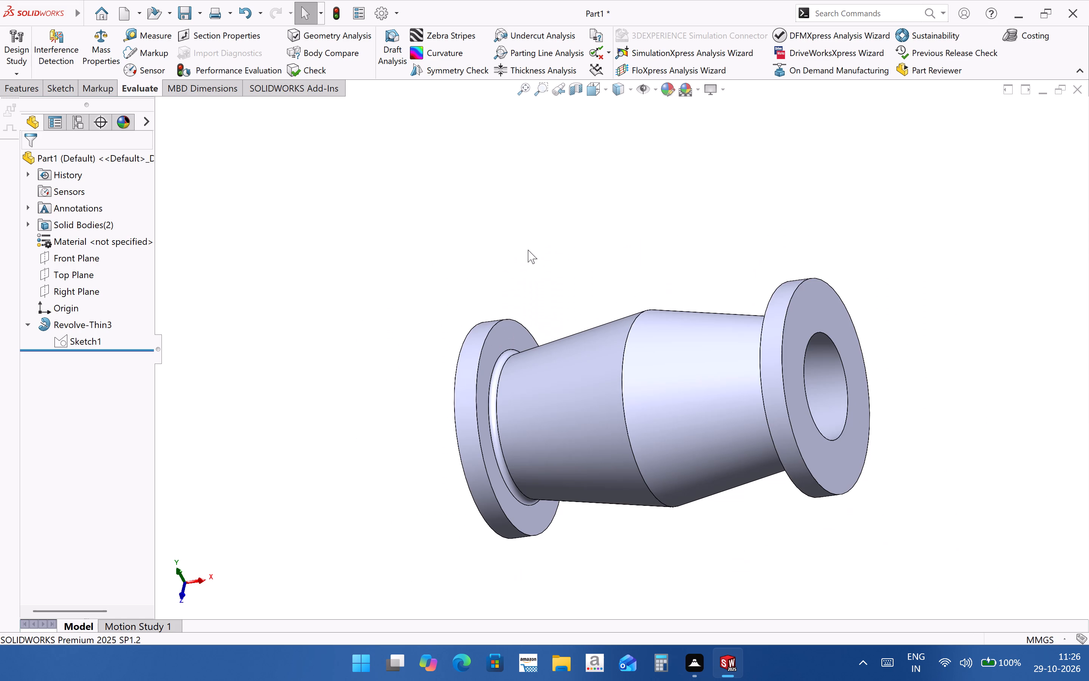
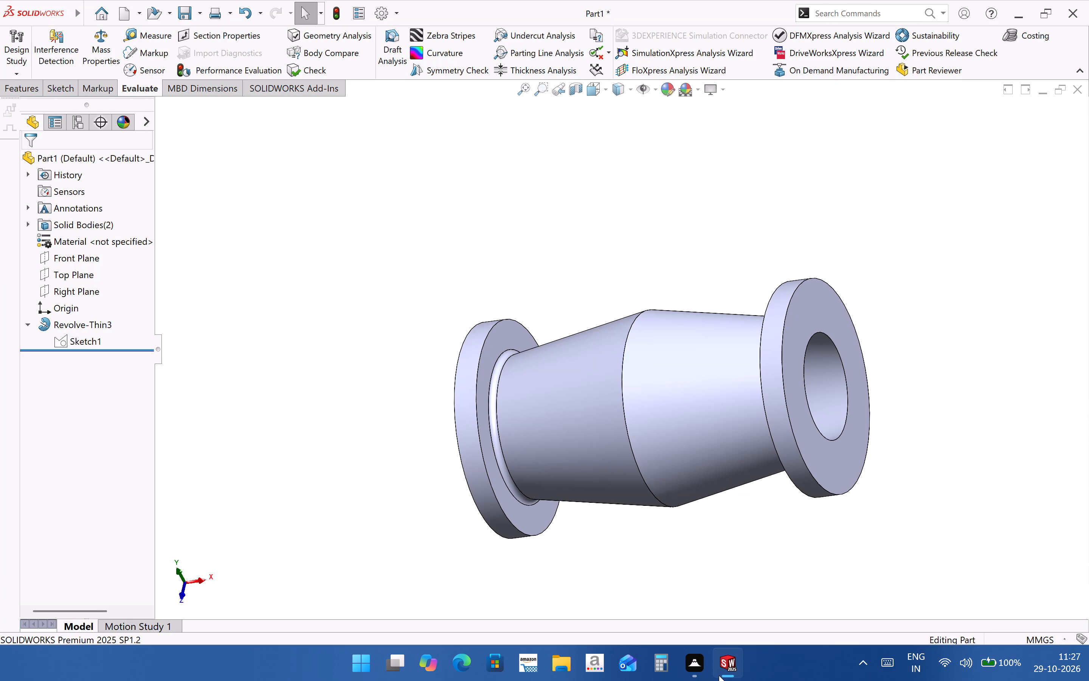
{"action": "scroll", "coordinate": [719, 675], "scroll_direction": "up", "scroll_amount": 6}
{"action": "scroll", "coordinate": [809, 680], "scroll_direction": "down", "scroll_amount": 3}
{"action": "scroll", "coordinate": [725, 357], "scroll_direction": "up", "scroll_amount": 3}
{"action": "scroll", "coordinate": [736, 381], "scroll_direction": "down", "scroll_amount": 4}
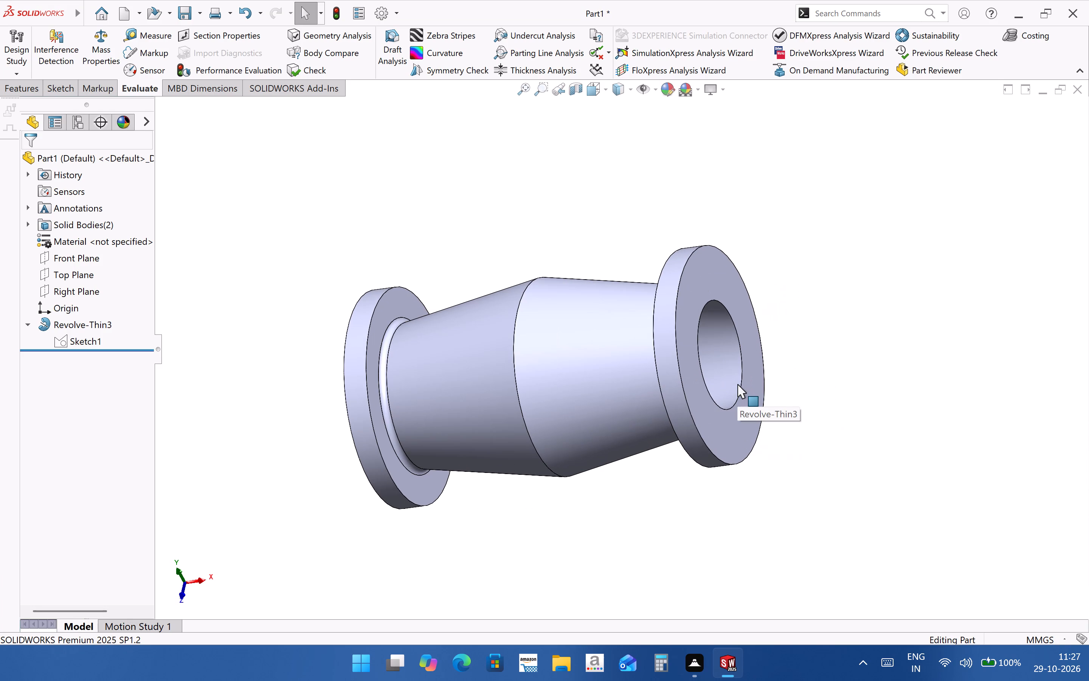
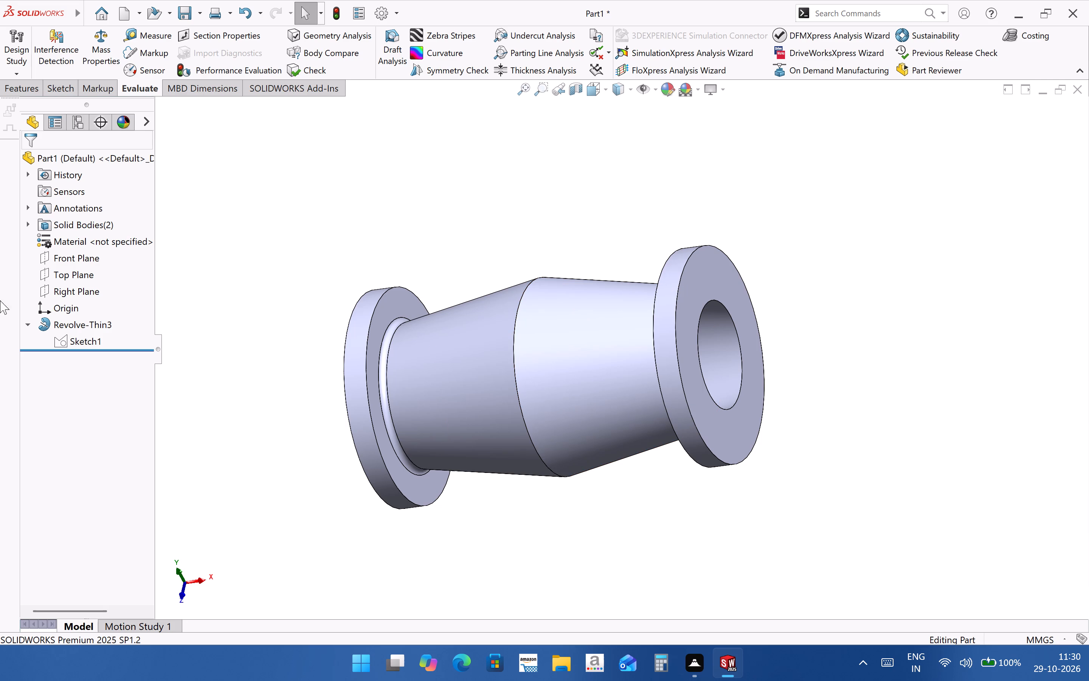
Examine the complete revolved body from several angles, including both end flanges, the central bore and the tapered outer walls.
{"action": "scroll", "coordinate": [557, 403], "scroll_direction": "up", "scroll_amount": 2}
{"action": "scroll", "coordinate": [473, 402], "scroll_direction": "down", "scroll_amount": 3}
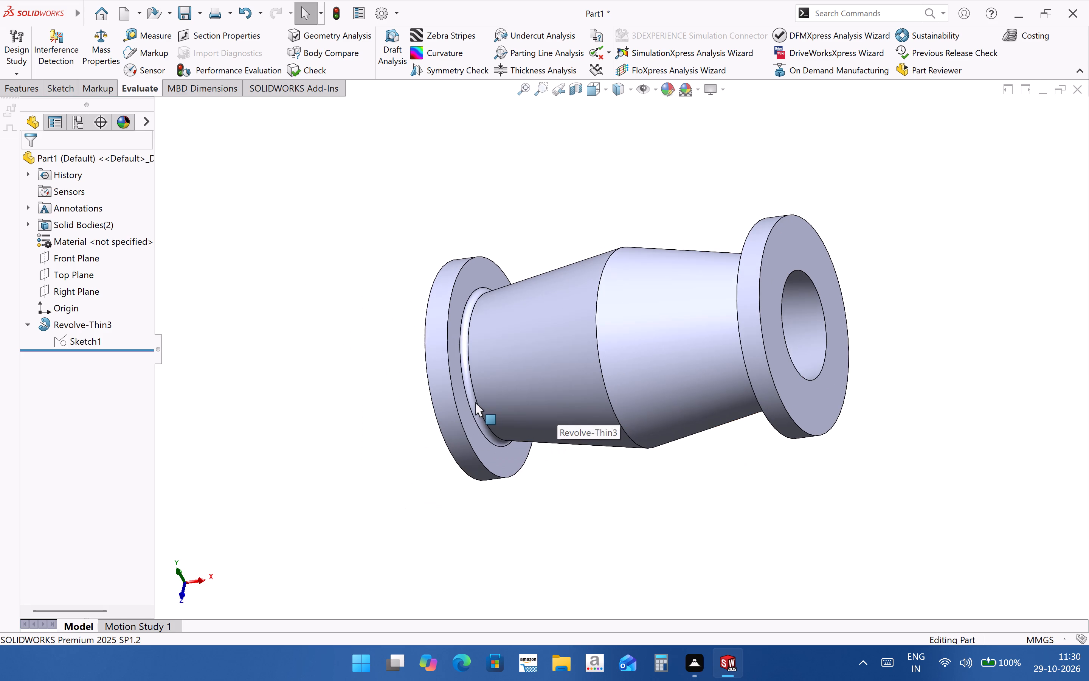
{"action": "scroll", "coordinate": [597, 500], "scroll_direction": "up", "scroll_amount": 2}
{"action": "scroll", "coordinate": [764, 317], "scroll_direction": "down", "scroll_amount": 3}
{"action": "scroll", "coordinate": [676, 393], "scroll_direction": "up", "scroll_amount": 1}
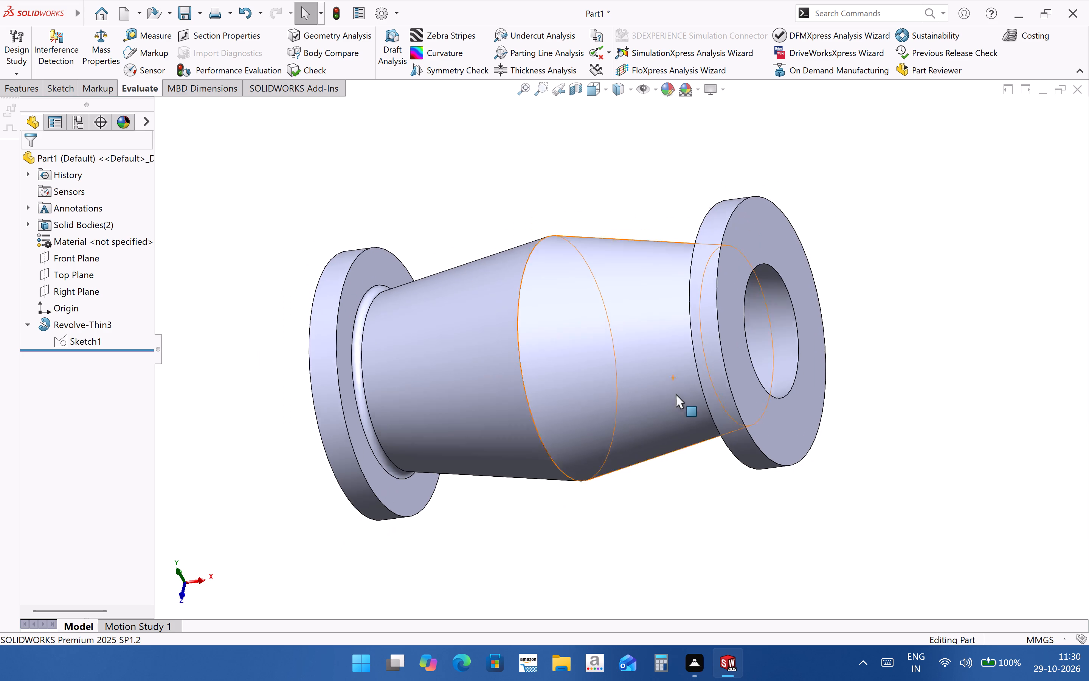
{"action": "scroll", "coordinate": [676, 394], "scroll_direction": "up", "scroll_amount": 1}
{"action": "middle_click_drag", "start_coordinate": [681, 401], "coordinate": [793, 463]}
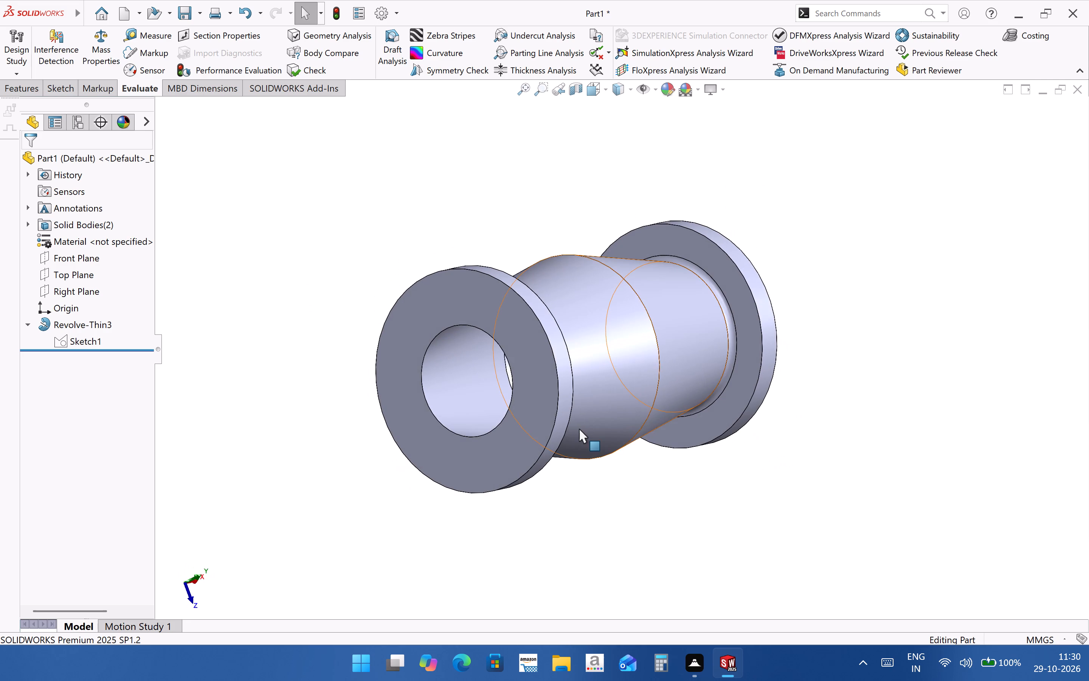
{"action": "middle_click_drag", "start_coordinate": [578, 428], "coordinate": [502, 532]}
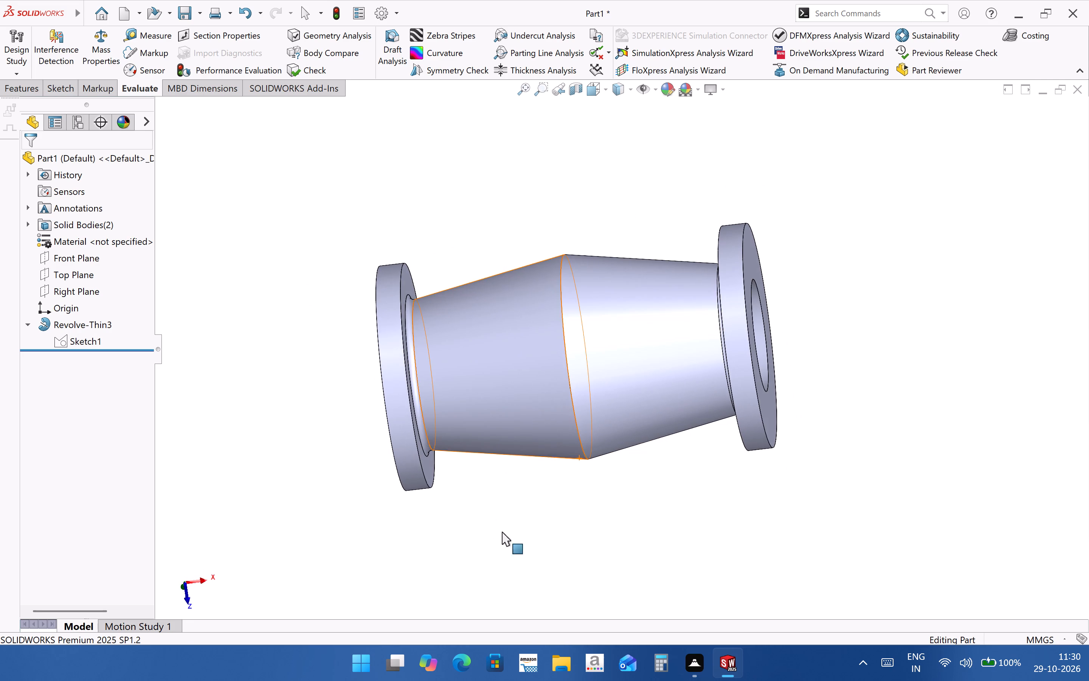
{"action": "scroll", "coordinate": [501, 363], "scroll_direction": "up", "scroll_amount": 1}
{"action": "scroll", "coordinate": [502, 362], "scroll_direction": "down", "scroll_amount": 3}
{"action": "middle_click_drag", "start_coordinate": [521, 388], "coordinate": [603, 386]}
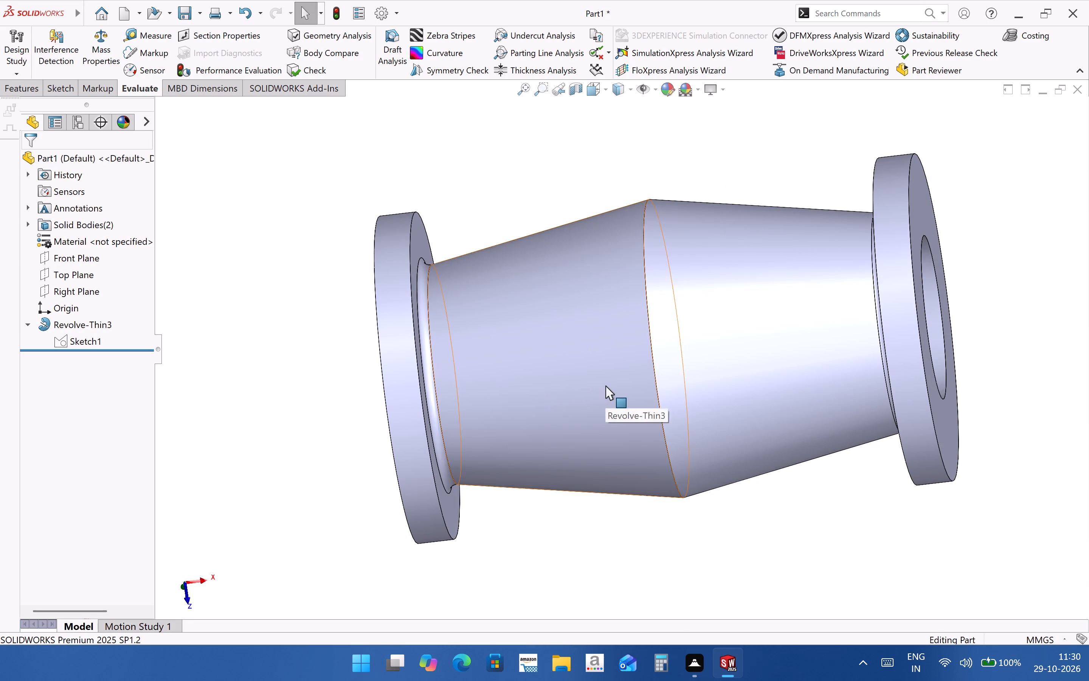
{"action": "middle_click_drag", "start_coordinate": [608, 386], "coordinate": [632, 424]}
{"action": "scroll", "coordinate": [531, 433], "scroll_direction": "up", "scroll_amount": 3}
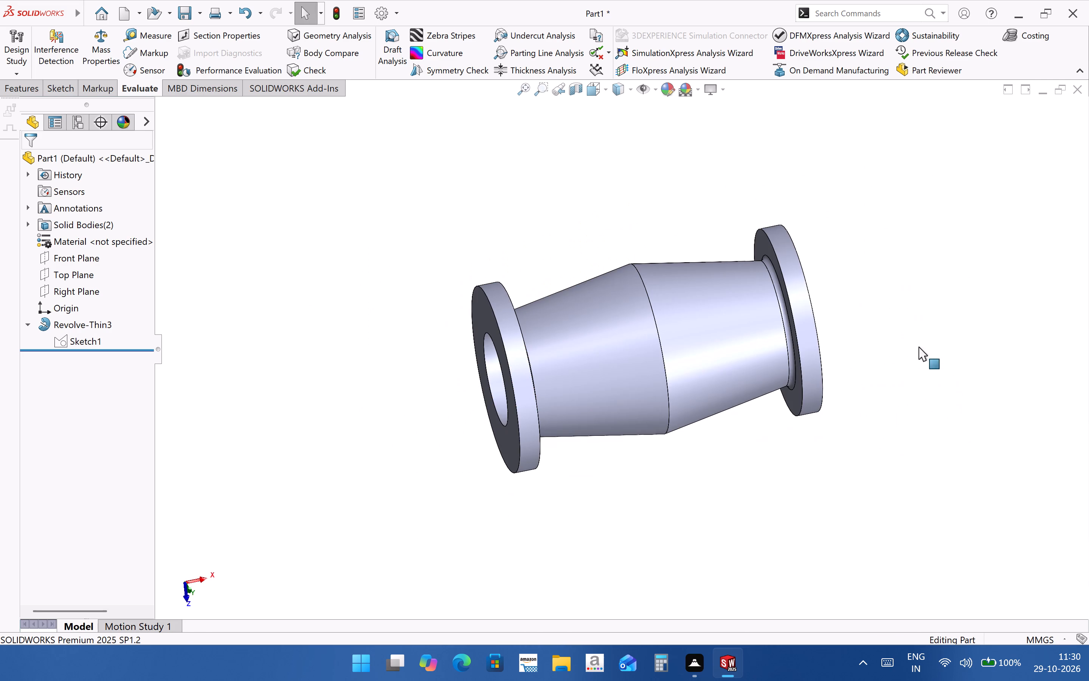
{"action": "scroll", "coordinate": [847, 322], "scroll_direction": "down", "scroll_amount": 2}
{"action": "scroll", "coordinate": [751, 414], "scroll_direction": "up", "scroll_amount": 1}
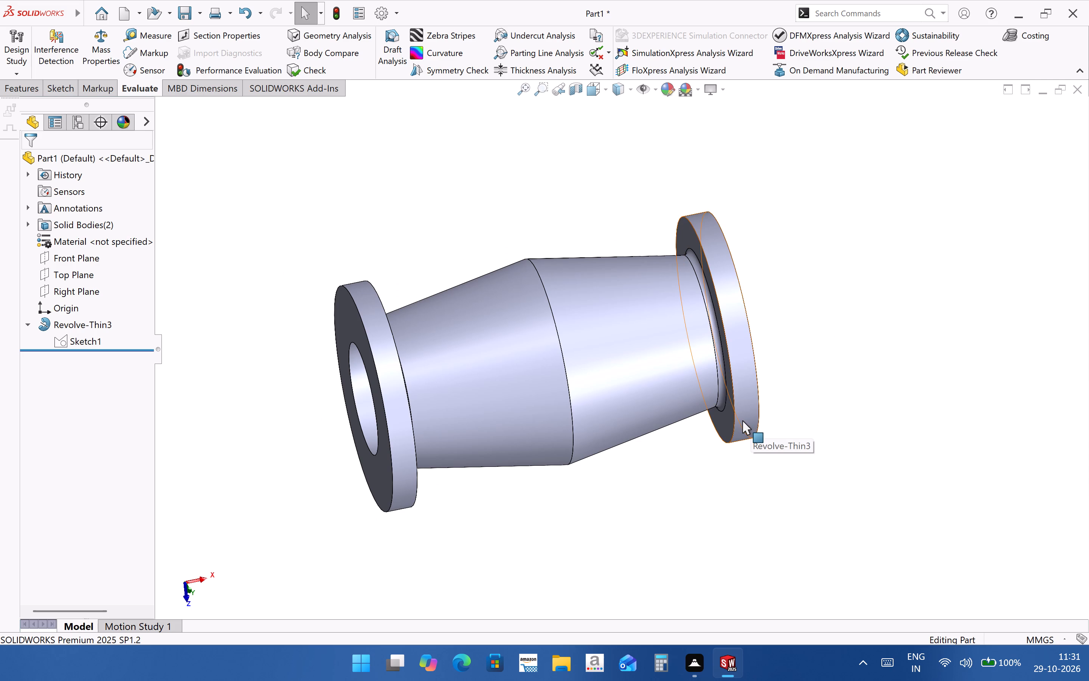
{"action": "scroll", "coordinate": [577, 388], "scroll_direction": "up", "scroll_amount": 2}
{"action": "scroll", "coordinate": [510, 389], "scroll_direction": "down", "scroll_amount": 3}
{"action": "middle_click_drag", "start_coordinate": [498, 410], "coordinate": [607, 395]}
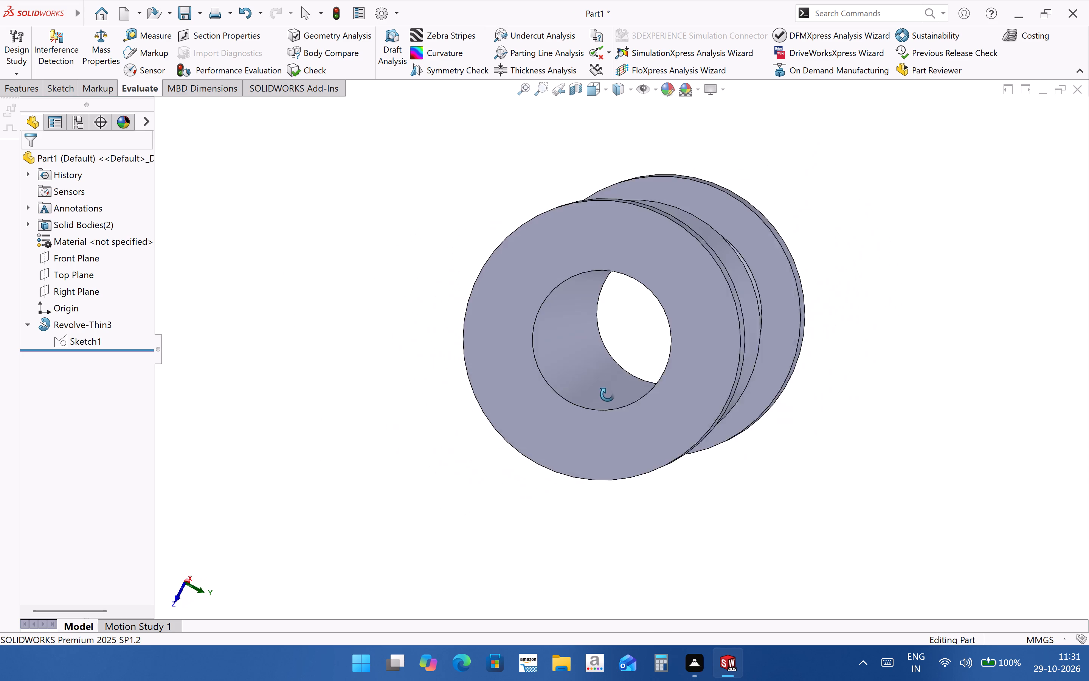
{"action": "middle_click_drag", "start_coordinate": [607, 395], "coordinate": [528, 413]}
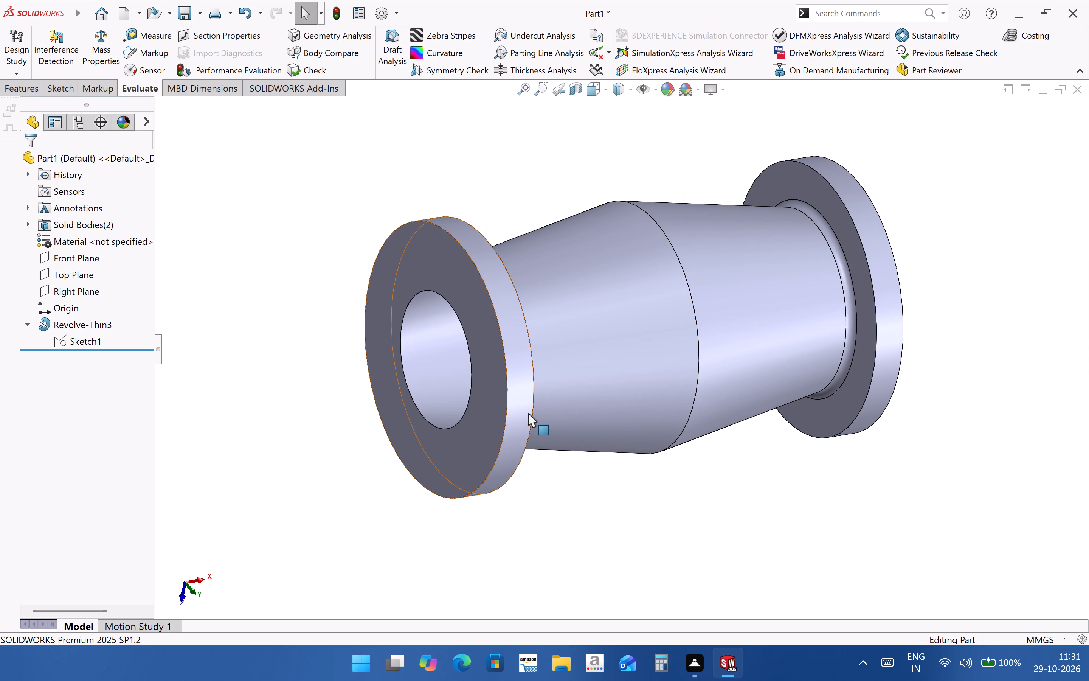
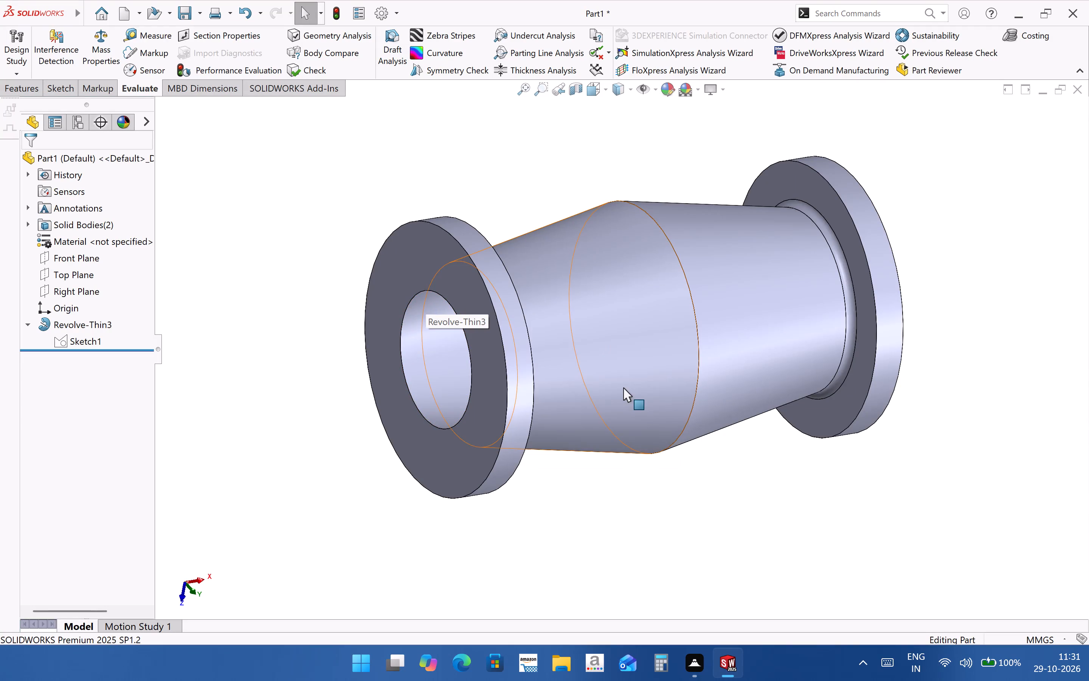
Examine the revolved body from both ends, including the flanges, central bore, fillets and tapered walls.
{"action": "middle_click_drag", "start_coordinate": [611, 405], "coordinate": [629, 419]}
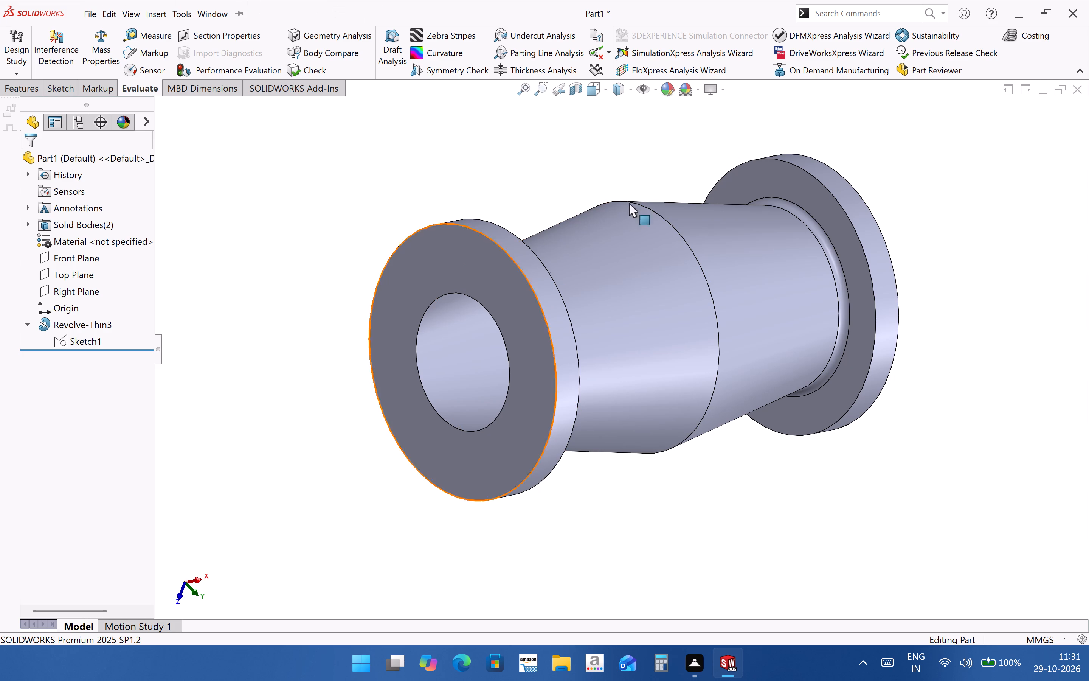
{"action": "scroll", "coordinate": [598, 388], "scroll_direction": "down", "scroll_amount": 1}
{"action": "scroll", "coordinate": [662, 457], "scroll_direction": "up", "scroll_amount": 2}
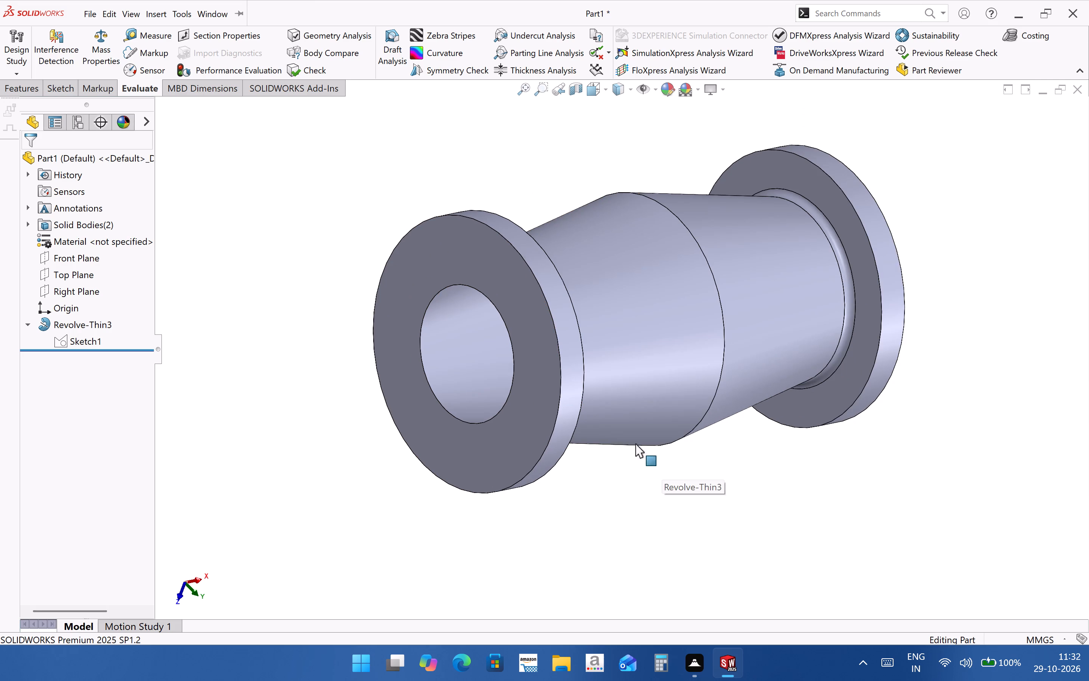
{"action": "middle_click_drag", "start_coordinate": [385, 368], "coordinate": [398, 368]}
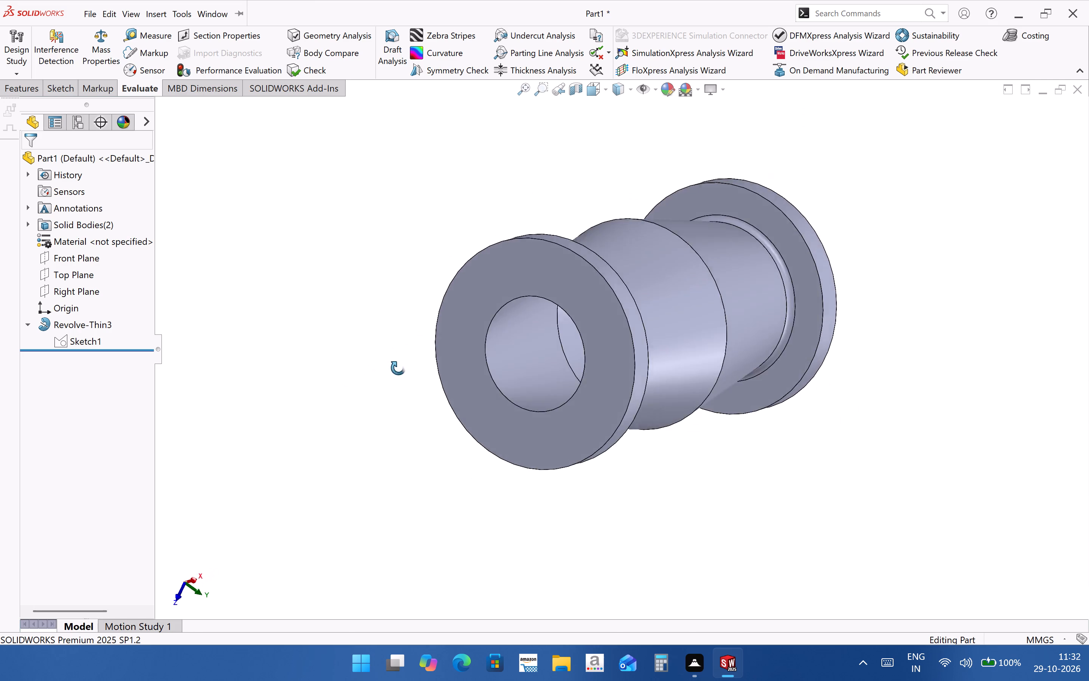
{"action": "middle_click_drag", "start_coordinate": [398, 368], "coordinate": [373, 386]}
{"action": "scroll", "coordinate": [775, 207], "scroll_direction": "down", "scroll_amount": 6}
{"action": "middle_click_drag", "start_coordinate": [729, 296], "coordinate": [769, 298]}
{"action": "scroll", "coordinate": [768, 298], "scroll_direction": "up", "scroll_amount": 2}
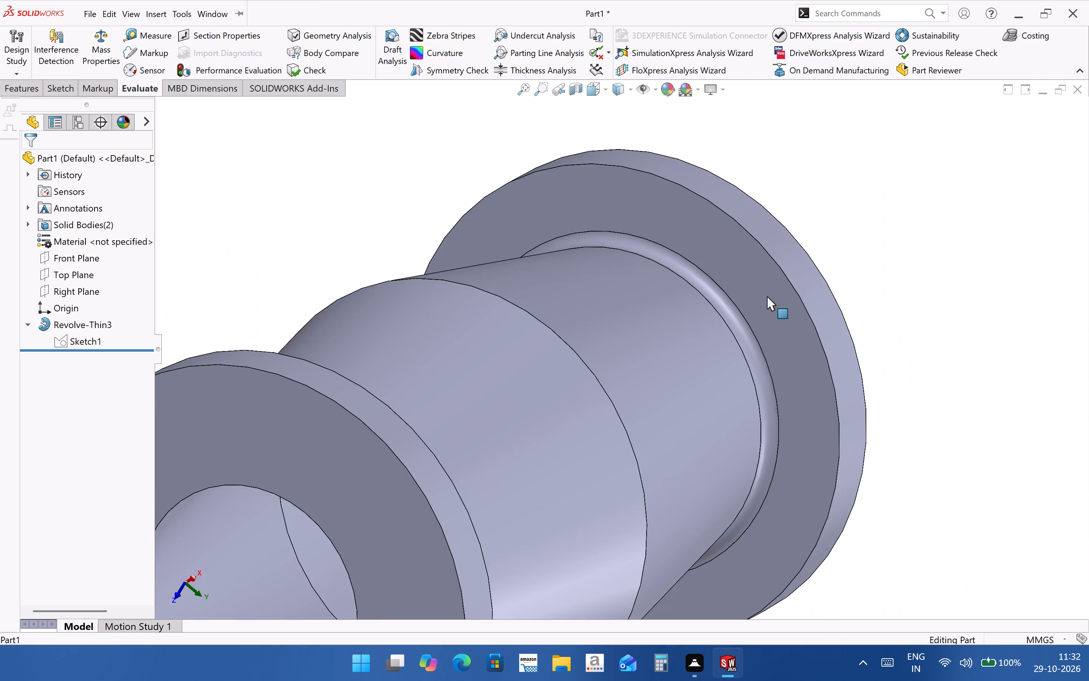
{"action": "scroll", "coordinate": [767, 296], "scroll_direction": "up", "scroll_amount": 7}
{"action": "scroll", "coordinate": [622, 404], "scroll_direction": "down", "scroll_amount": 2}
{"action": "scroll", "coordinate": [595, 426], "scroll_direction": "up", "scroll_amount": 2}
{"action": "middle_click_drag", "start_coordinate": [580, 463], "coordinate": [479, 559]}
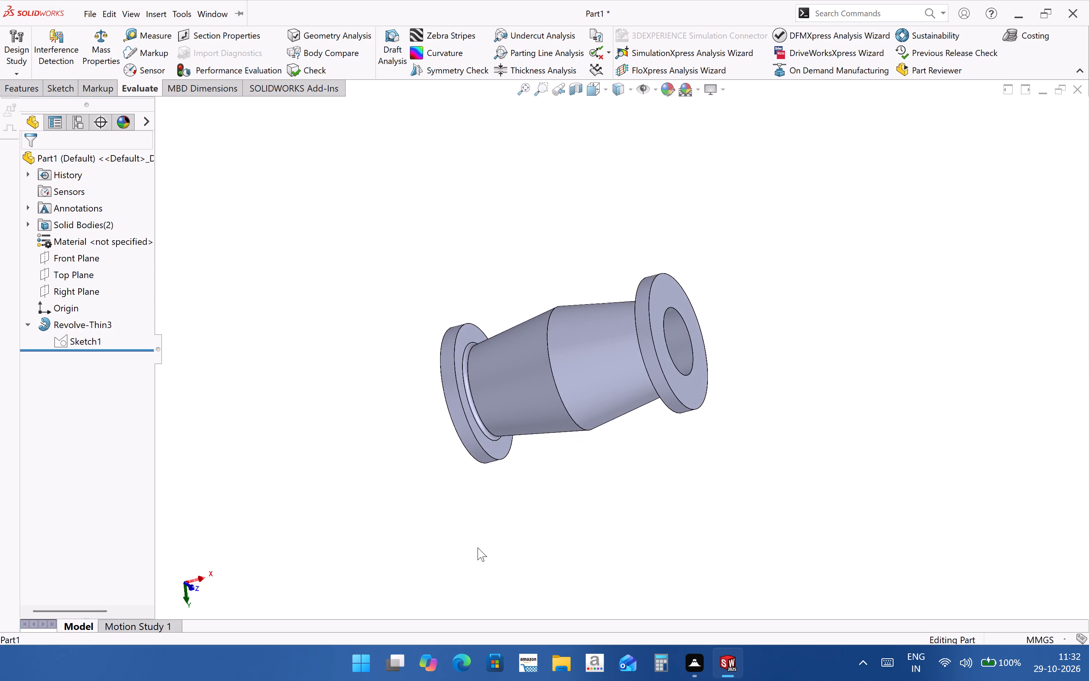
{"action": "scroll", "coordinate": [478, 518], "scroll_direction": "up", "scroll_amount": 1}
{"action": "scroll", "coordinate": [485, 423], "scroll_direction": "down", "scroll_amount": 2}
{"action": "middle_click_drag", "start_coordinate": [612, 355], "coordinate": [663, 313]}
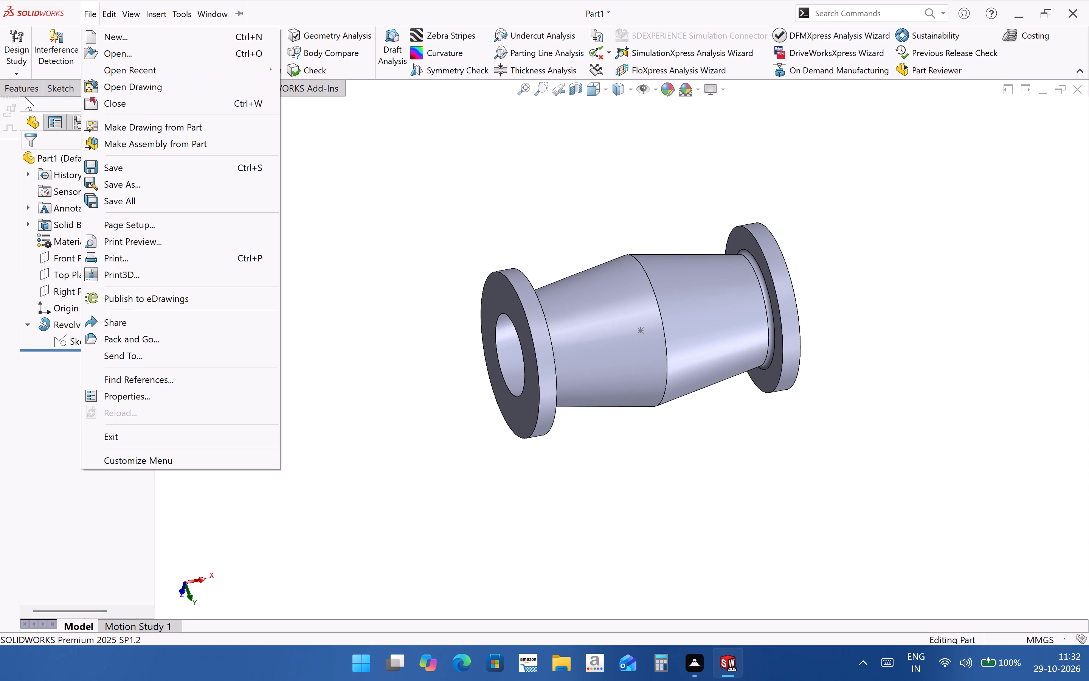
Open the revolve's profile sketch to review its dimensions and relations, and exit it without changes.
{"action": "left_click", "coordinate": [35, 91]}
{"action": "left_click", "coordinate": [342, 14]}
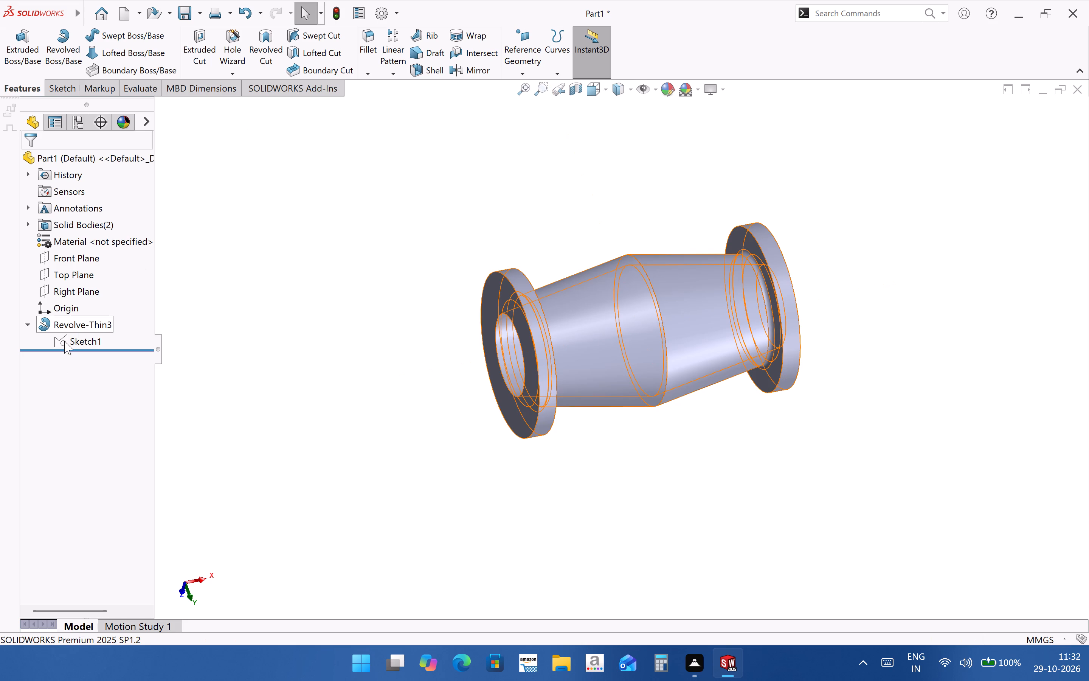
{"action": "left_click", "coordinate": [30, 327]}
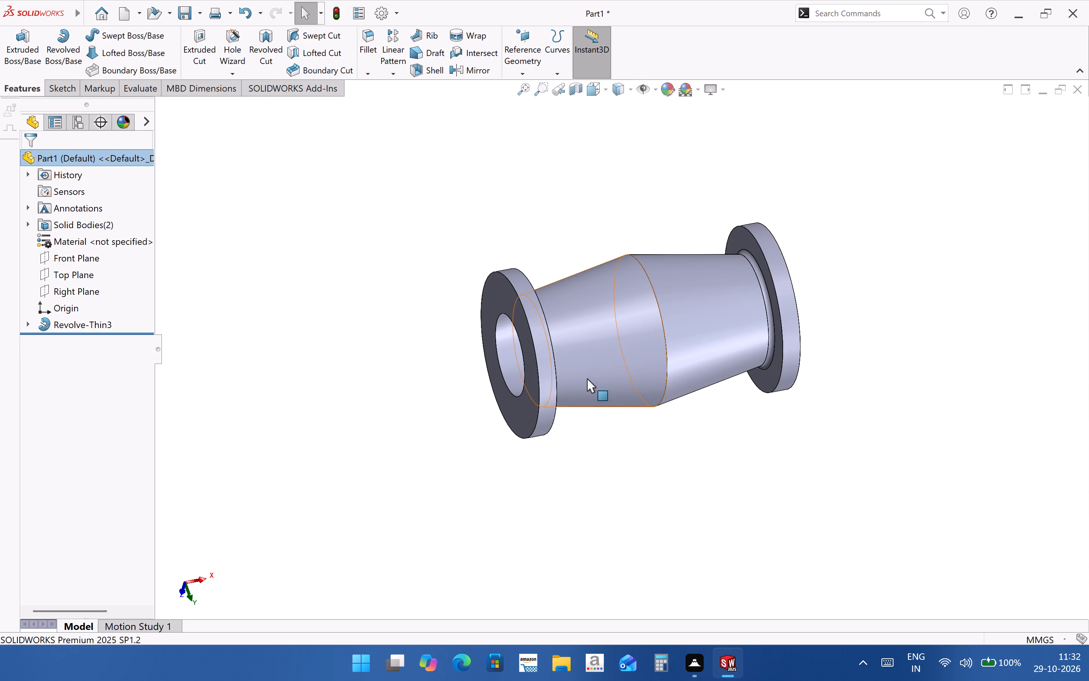
{"action": "left_click", "coordinate": [101, 330]}
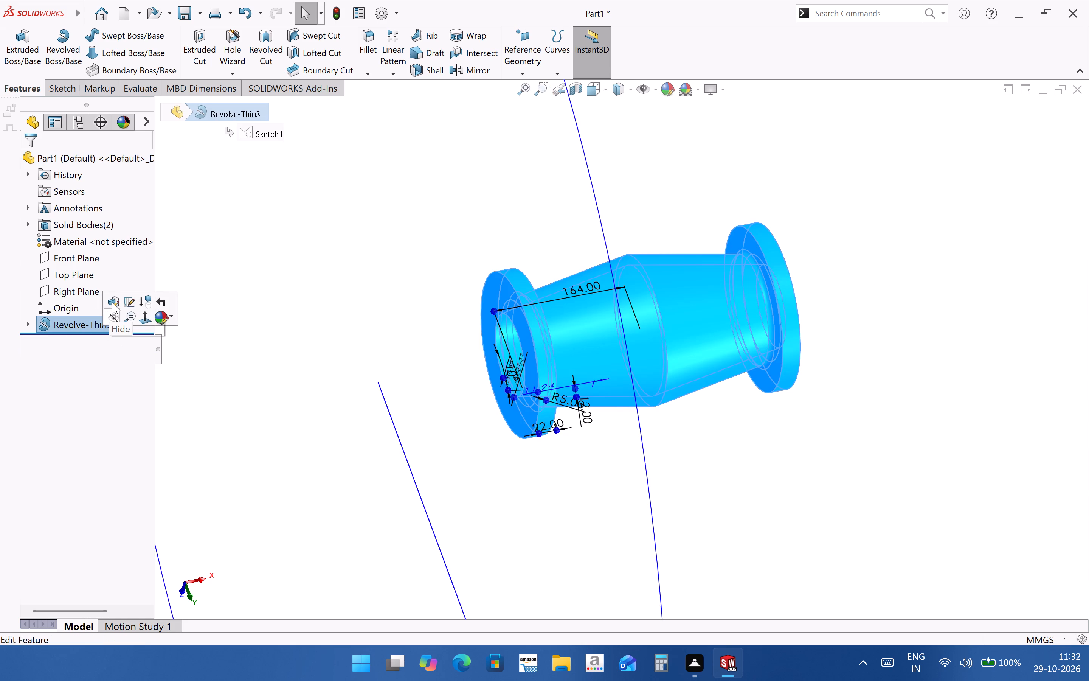
{"action": "left_click", "coordinate": [132, 303]}
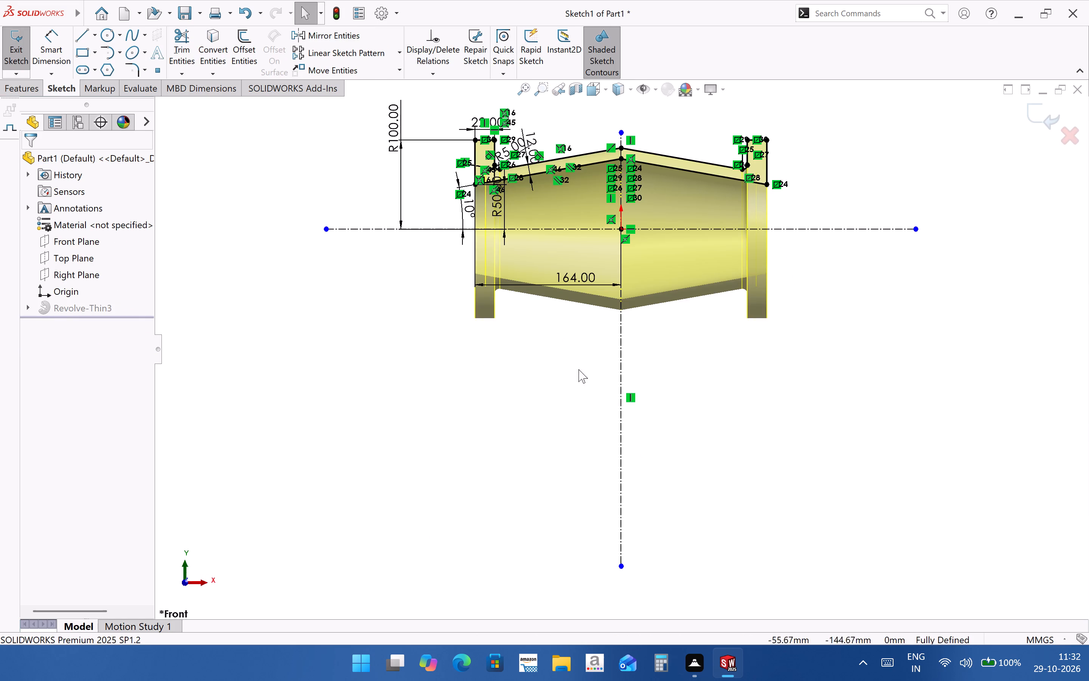
{"action": "scroll", "coordinate": [615, 420], "scroll_direction": "up", "scroll_amount": 2}
{"action": "scroll", "coordinate": [600, 254], "scroll_direction": "down", "scroll_amount": 6}
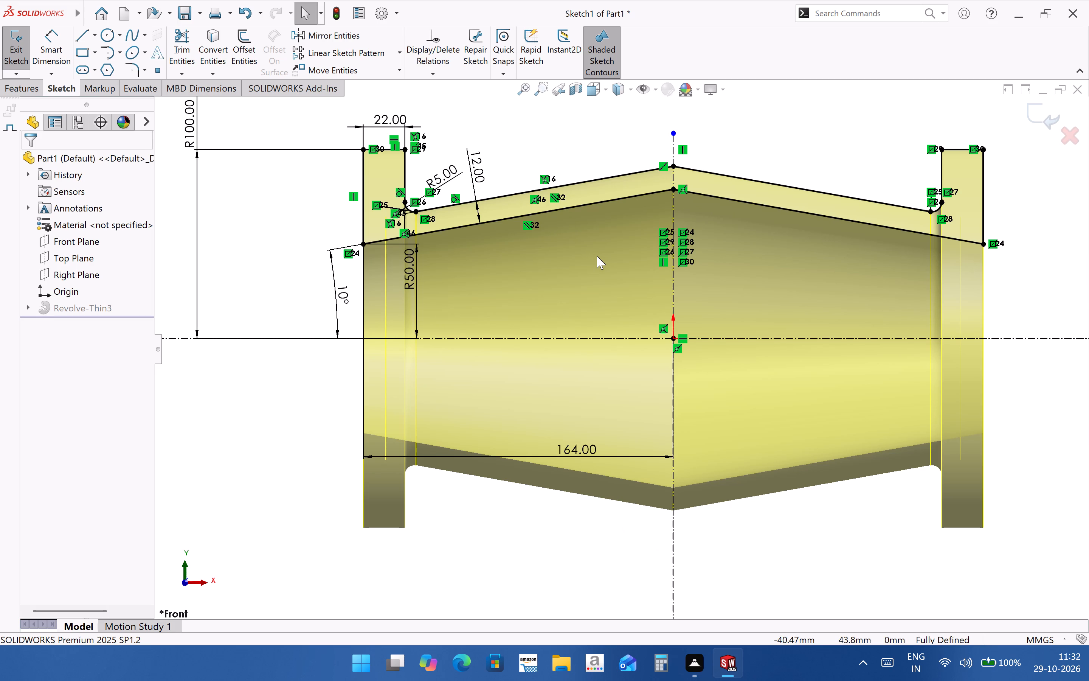
{"action": "left_click", "coordinate": [1038, 120]}
Start a new sketch on the Front Plane of the revolved body.
{"action": "scroll", "coordinate": [622, 417], "scroll_direction": "up", "scroll_amount": 2}
{"action": "middle_click_drag", "start_coordinate": [624, 415], "coordinate": [632, 433]}
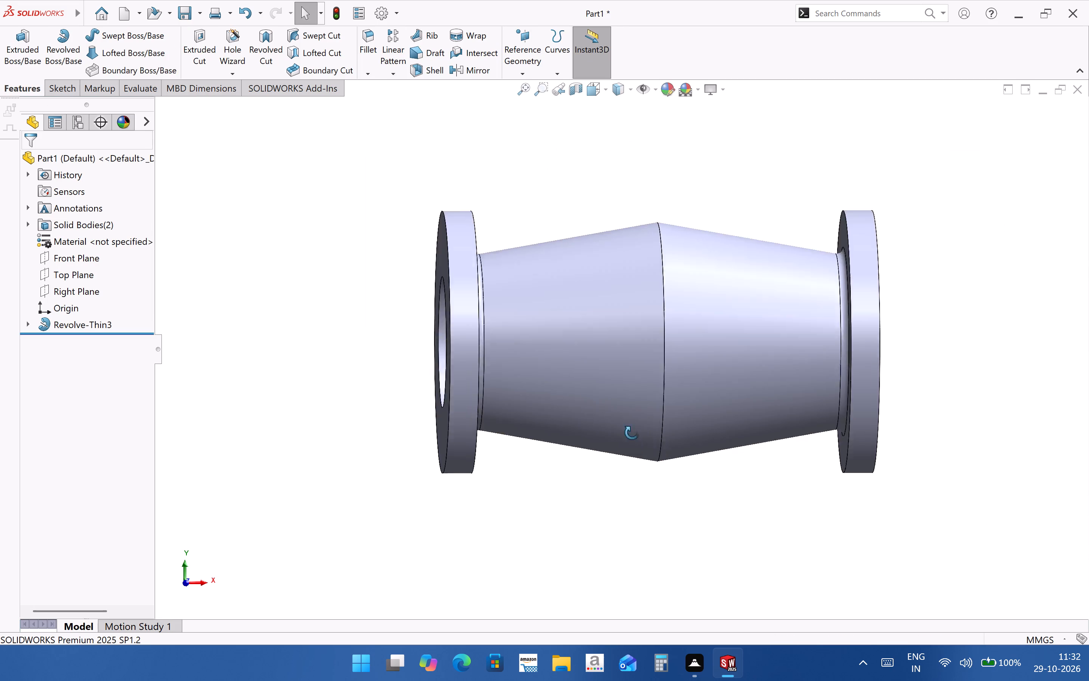
{"action": "middle_click_drag", "start_coordinate": [632, 433], "coordinate": [725, 460]}
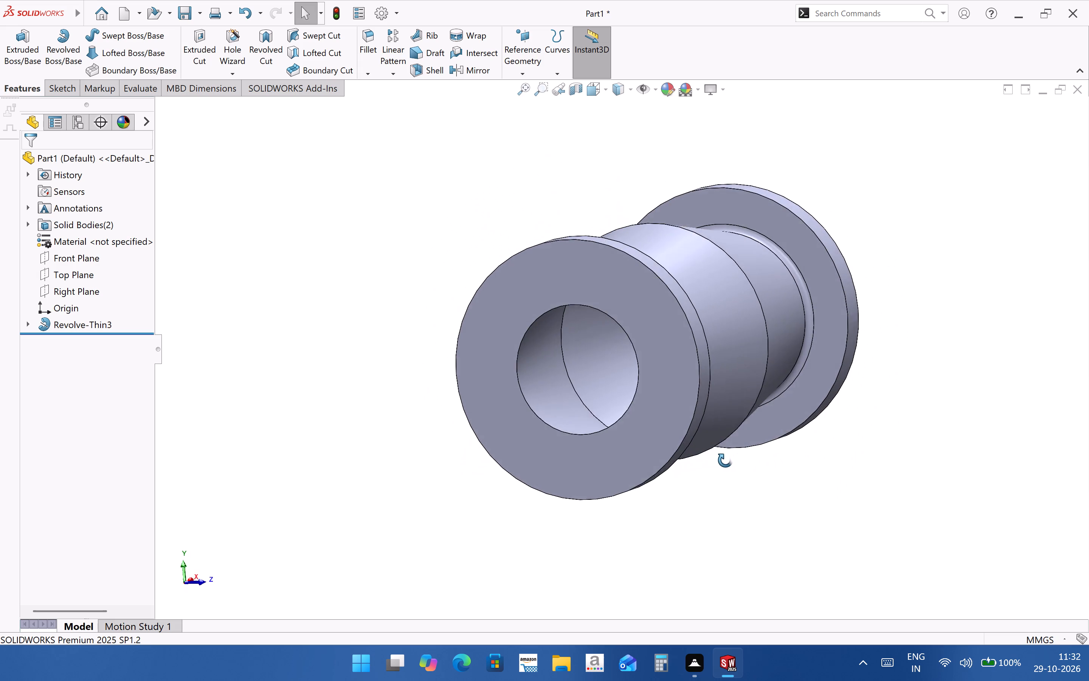
{"action": "middle_click_drag", "start_coordinate": [725, 460], "coordinate": [719, 464]}
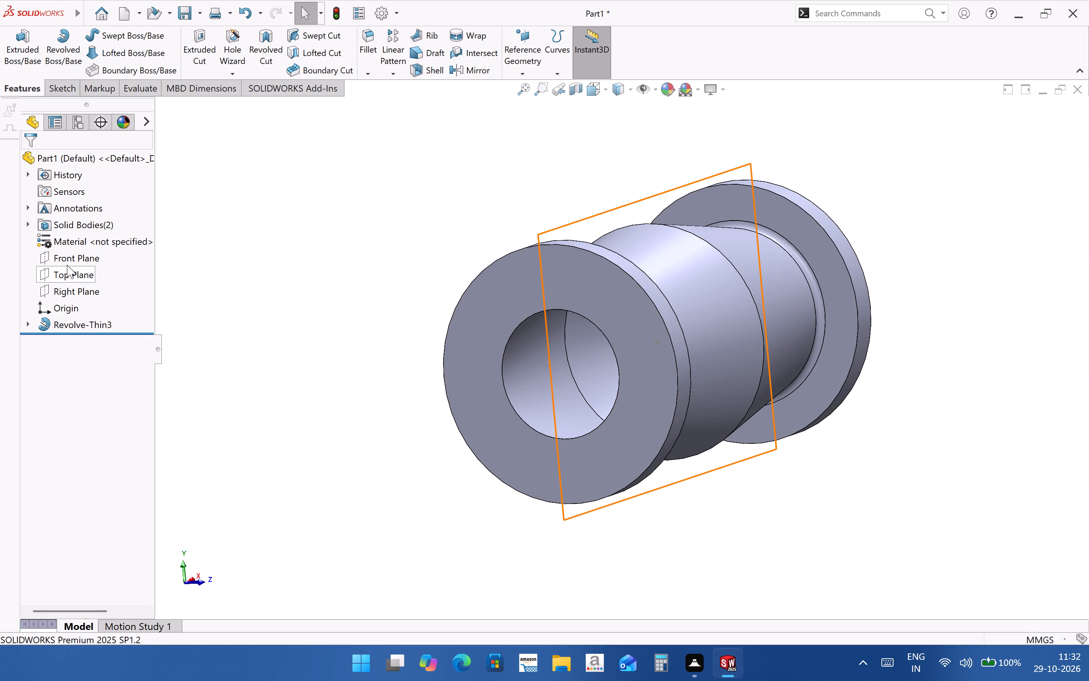
{"action": "left_click", "coordinate": [67, 262]}
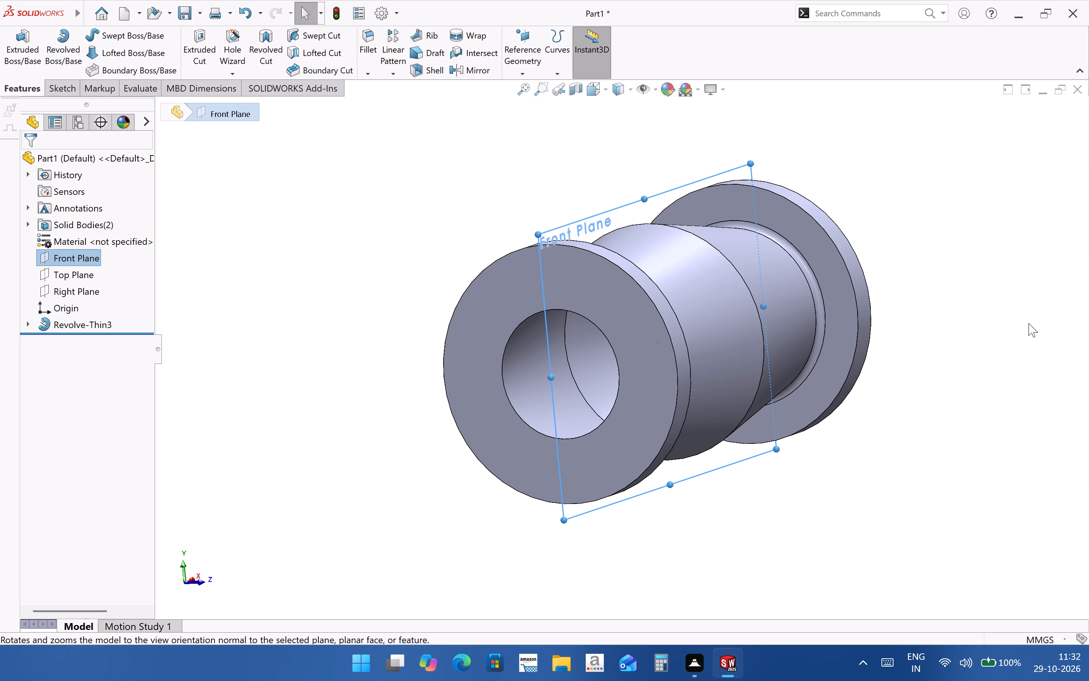
{"action": "key", "text": "ctrl+8"}
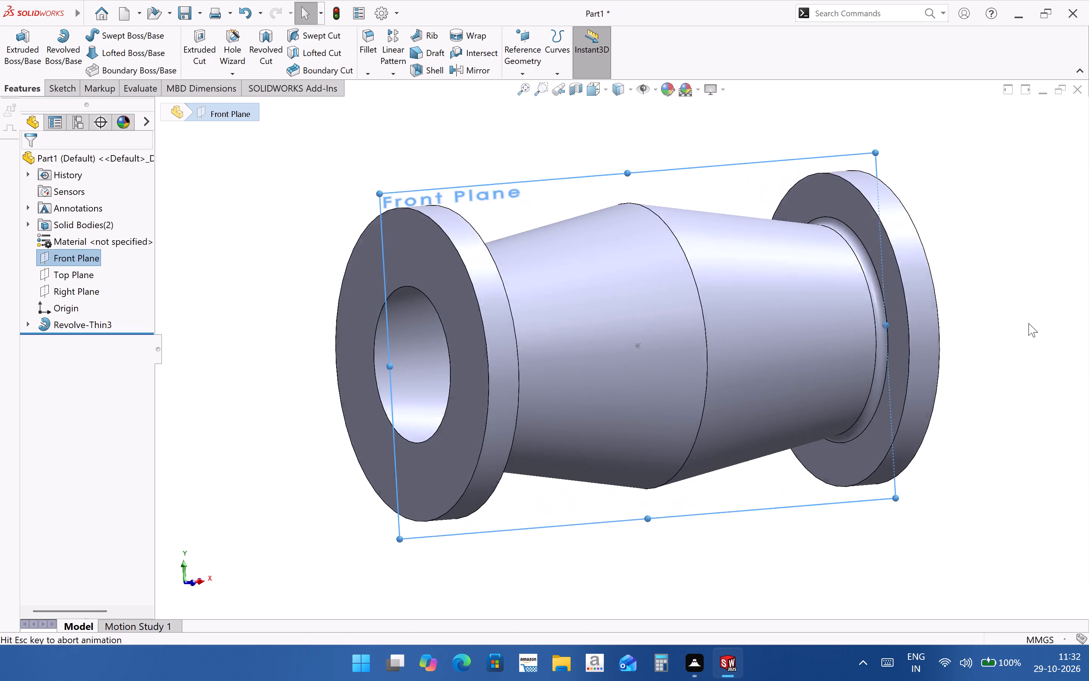
{"action": "scroll", "coordinate": [478, 377], "scroll_direction": "up", "scroll_amount": 4}
{"action": "scroll", "coordinate": [602, 256], "scroll_direction": "down", "scroll_amount": 1}
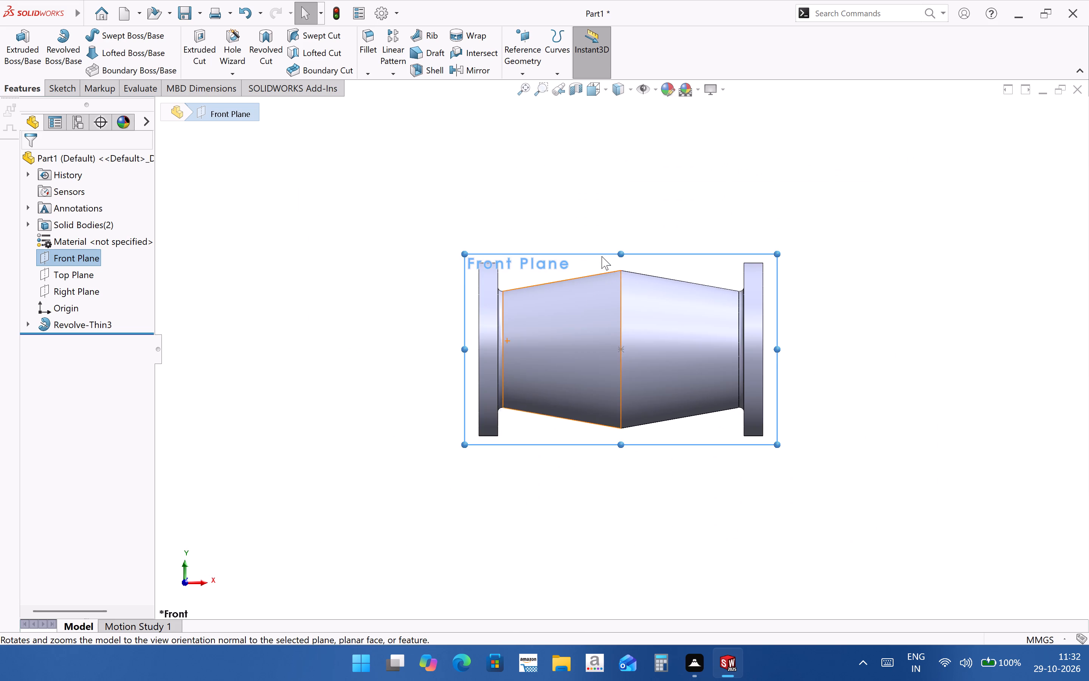
{"action": "scroll", "coordinate": [602, 256], "scroll_direction": "down", "scroll_amount": 1}
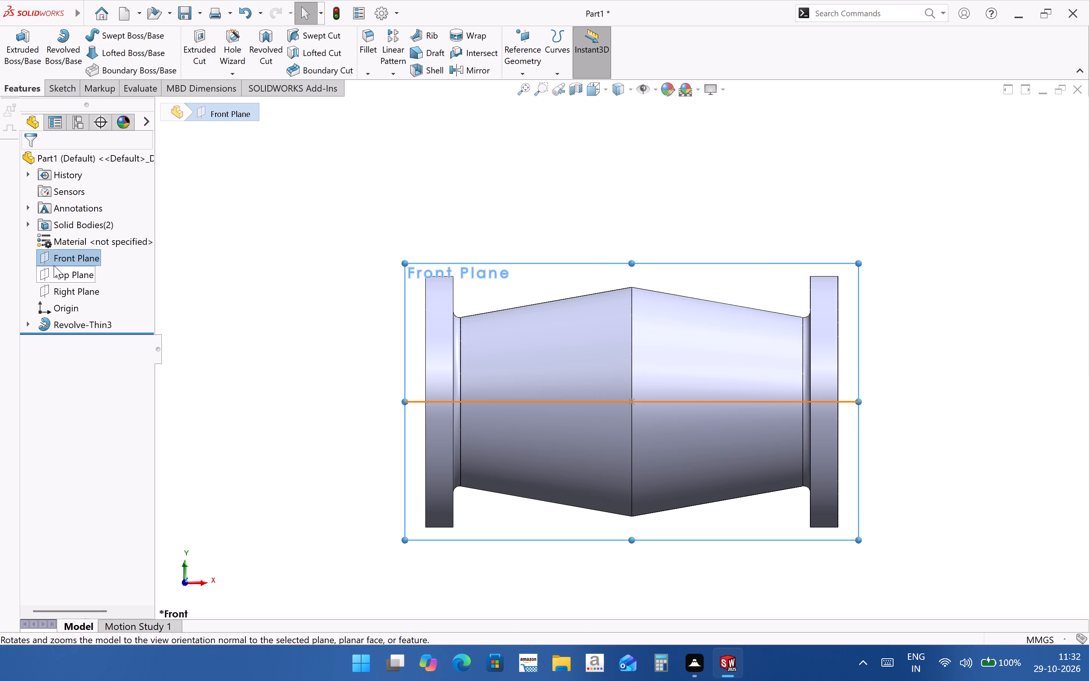
{"action": "left_click", "coordinate": [66, 255]}
{"action": "left_click", "coordinate": [512, 300]}
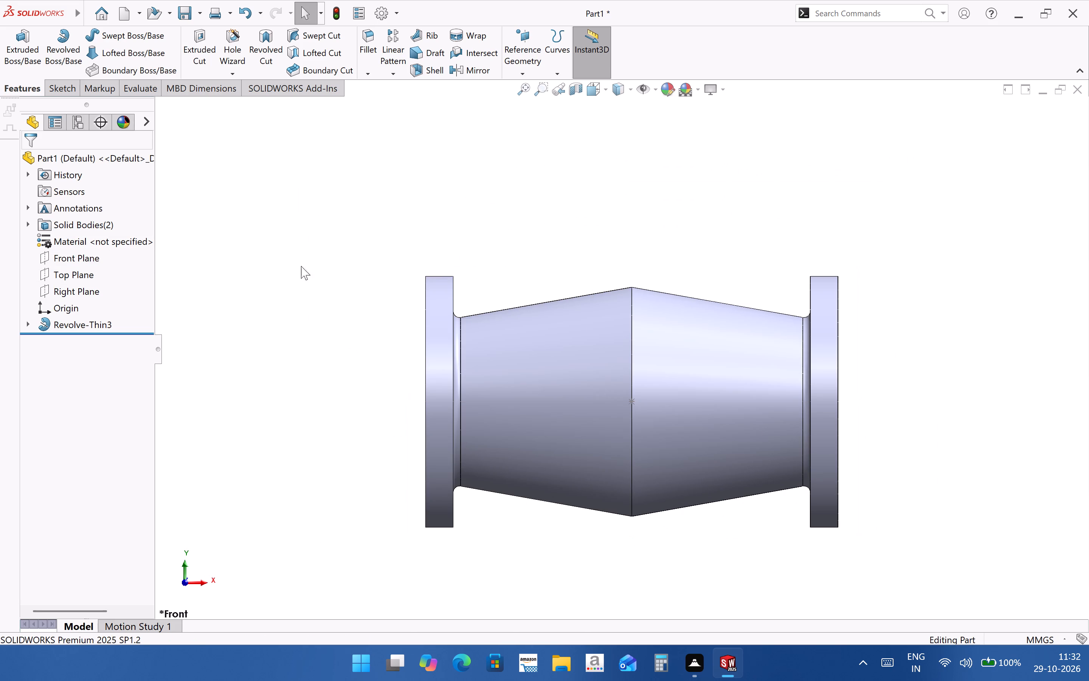
{"action": "left_click", "coordinate": [87, 255]}
{"action": "left_click", "coordinate": [93, 236]}
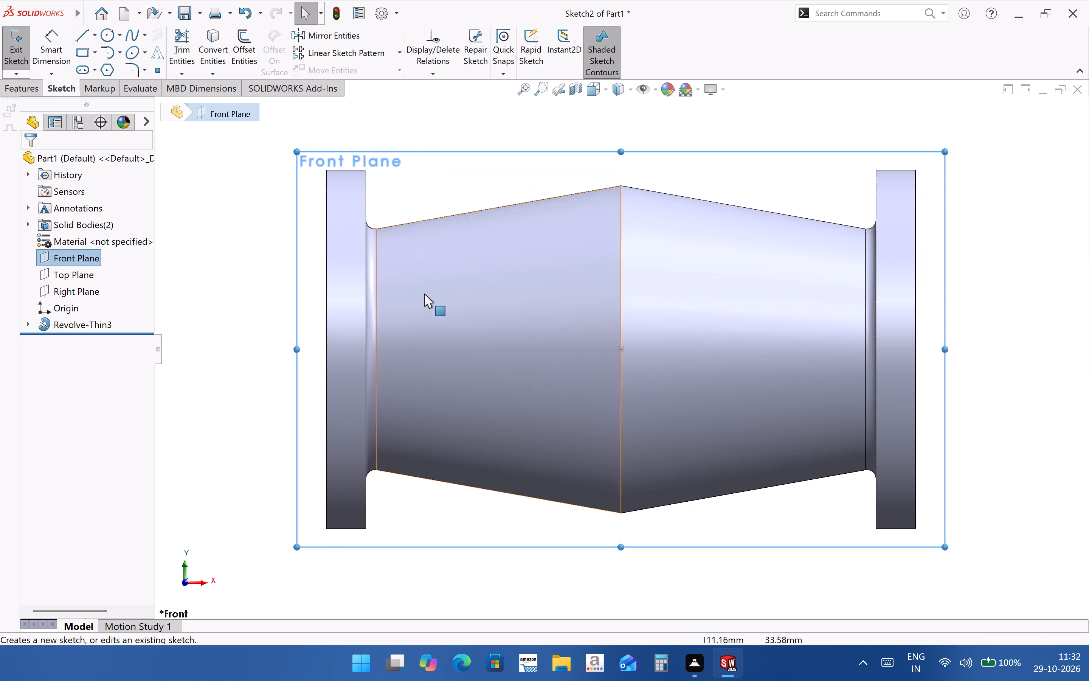
Sketch a vertical centerline about 524 mm long through the origin, extending above and below the body.
{"action": "scroll", "coordinate": [529, 431], "scroll_direction": "up", "scroll_amount": 3}
{"action": "scroll", "coordinate": [638, 222], "scroll_direction": "down", "scroll_amount": 1}
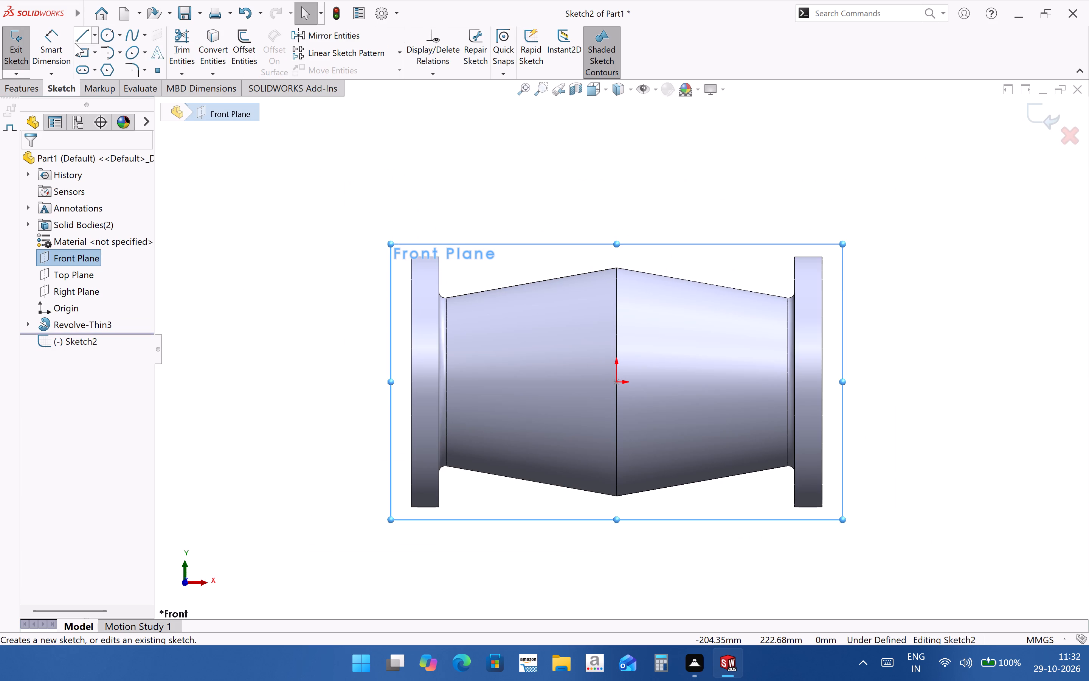
{"action": "left_click", "coordinate": [94, 39]}
{"action": "left_click", "coordinate": [113, 72]}
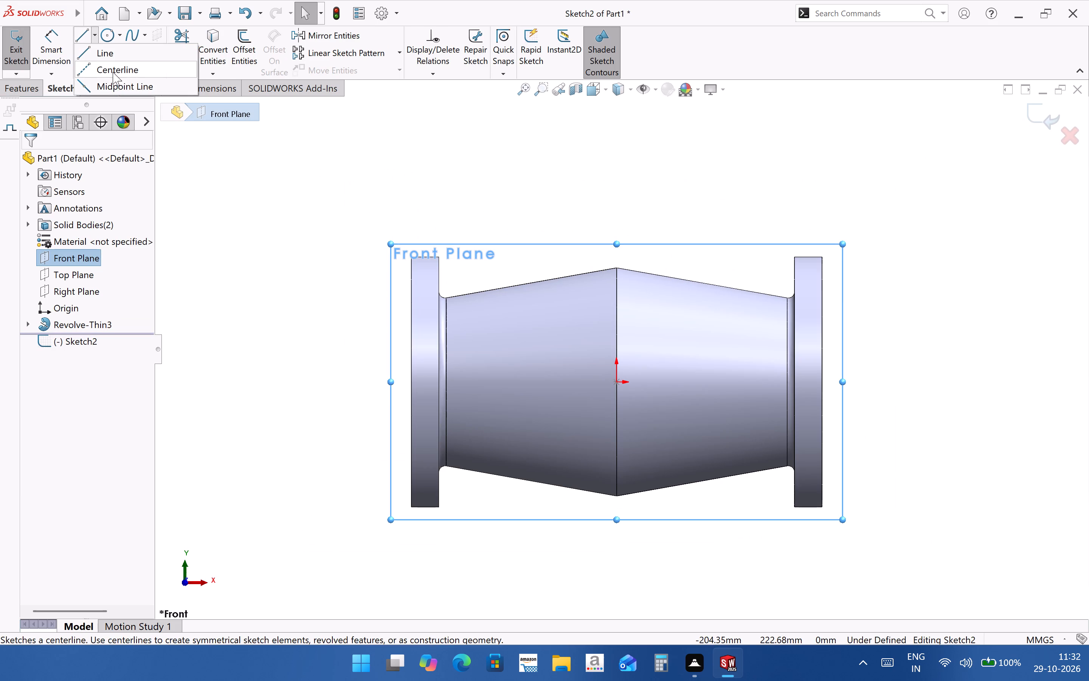
{"action": "scroll", "coordinate": [430, 304], "scroll_direction": "up", "scroll_amount": 2}
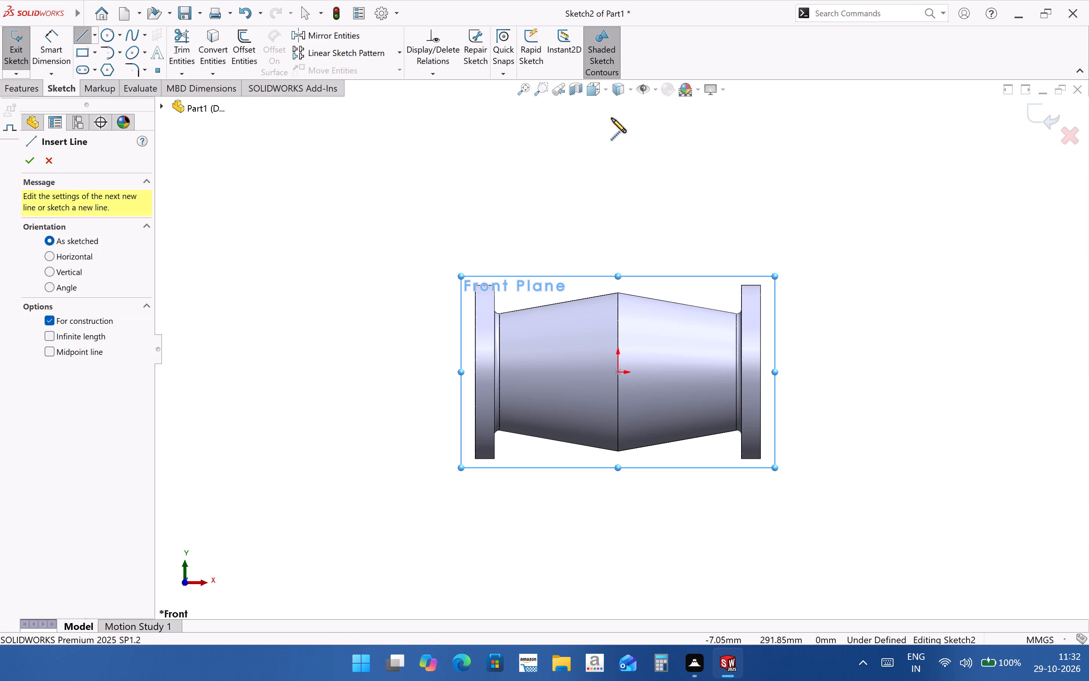
{"action": "left_click", "coordinate": [618, 118]}
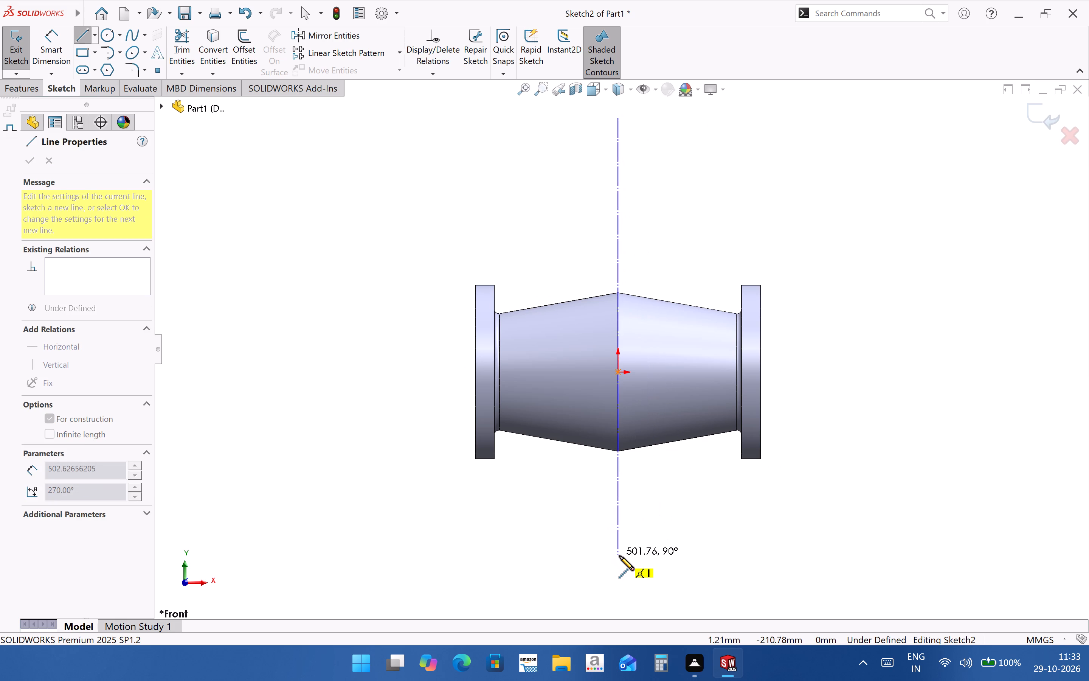
{"action": "left_click", "coordinate": [618, 575]}
{"action": "key", "text": "Escape"}
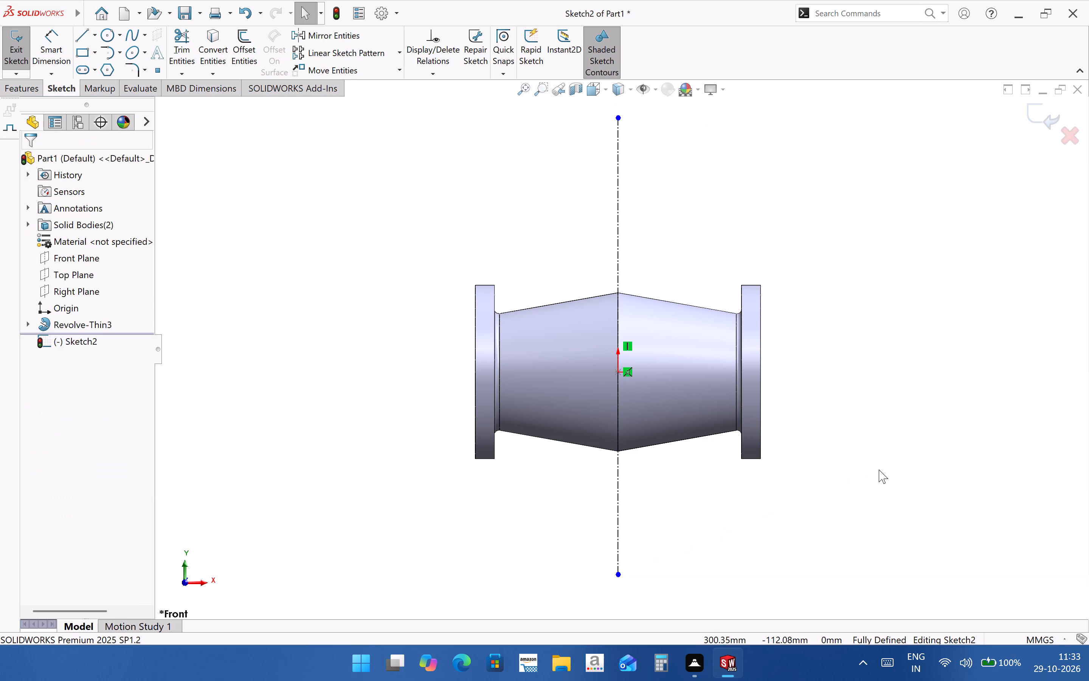
Sketch a horizontal centerline about 729 mm long through the origin, extending past both end flanges.
{"action": "key", "text": "Return"}
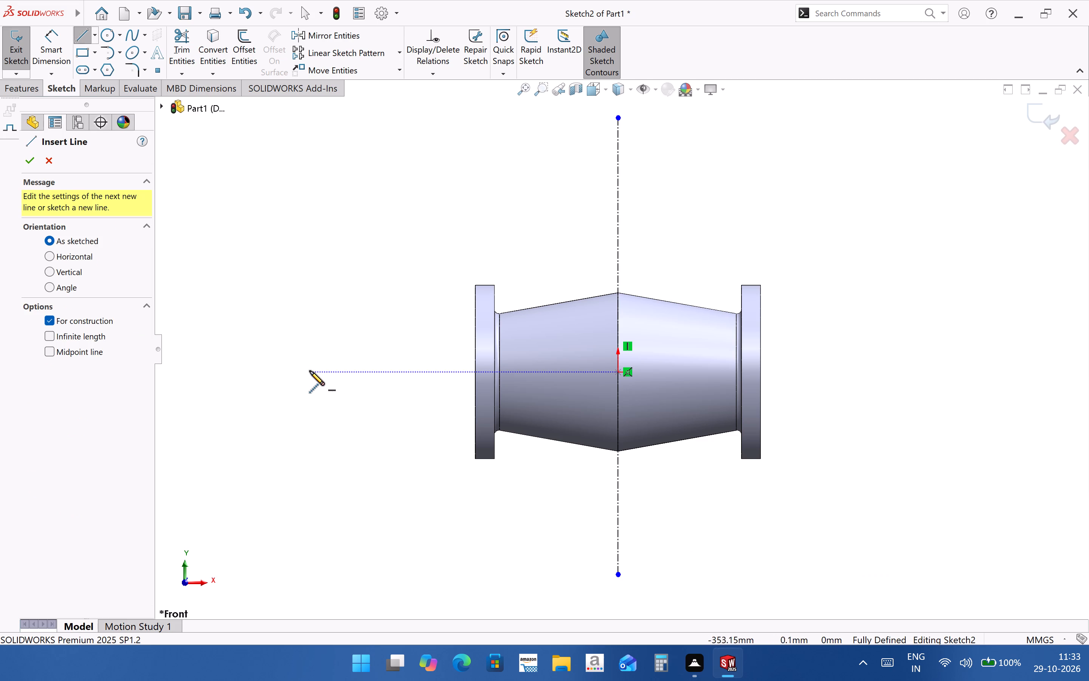
{"action": "left_click", "coordinate": [310, 371]}
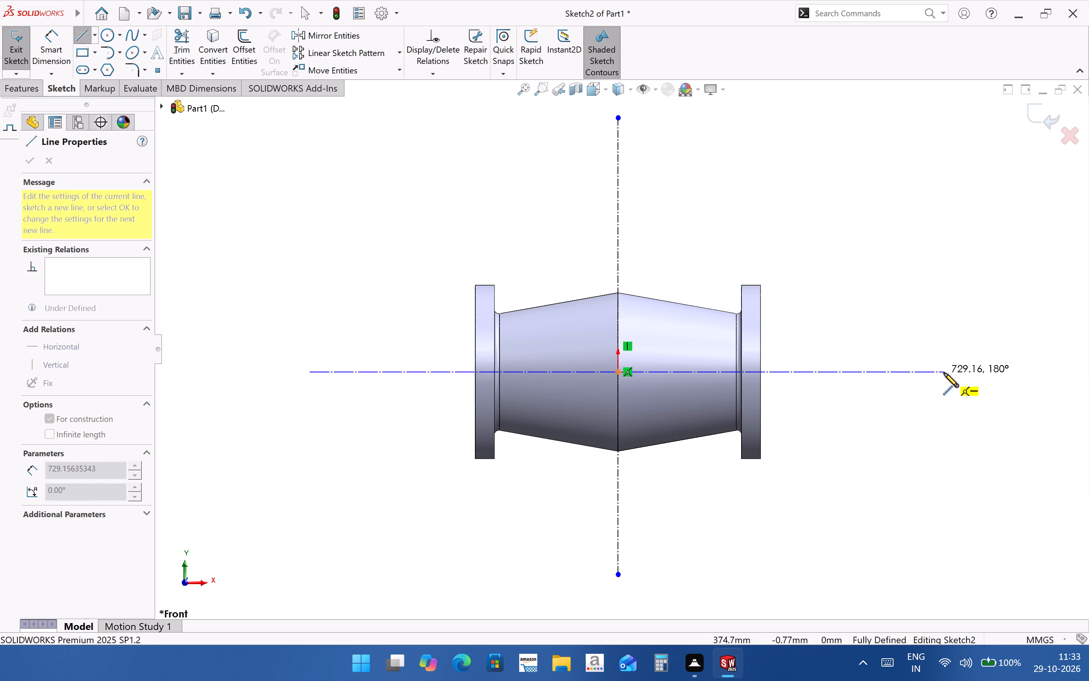
{"action": "left_click", "coordinate": [944, 373]}
{"action": "key", "text": "Escape"}
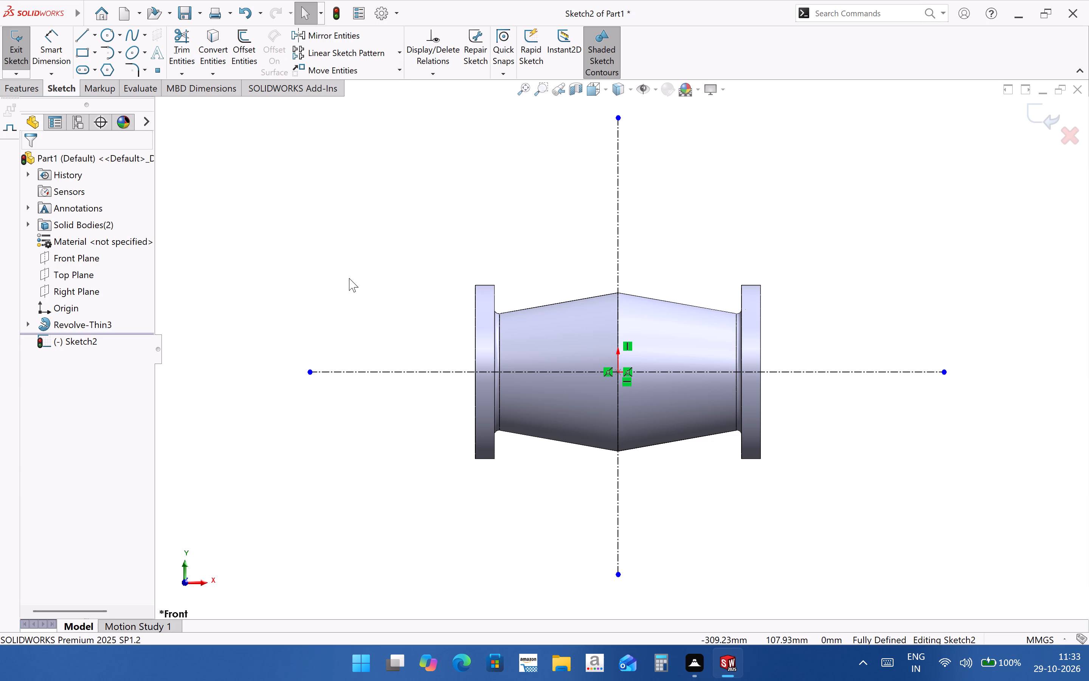
Examine the body around the centerlines, especially the peak where the two tapered walls meet.
{"action": "scroll", "coordinate": [624, 382], "scroll_direction": "down", "scroll_amount": 2}
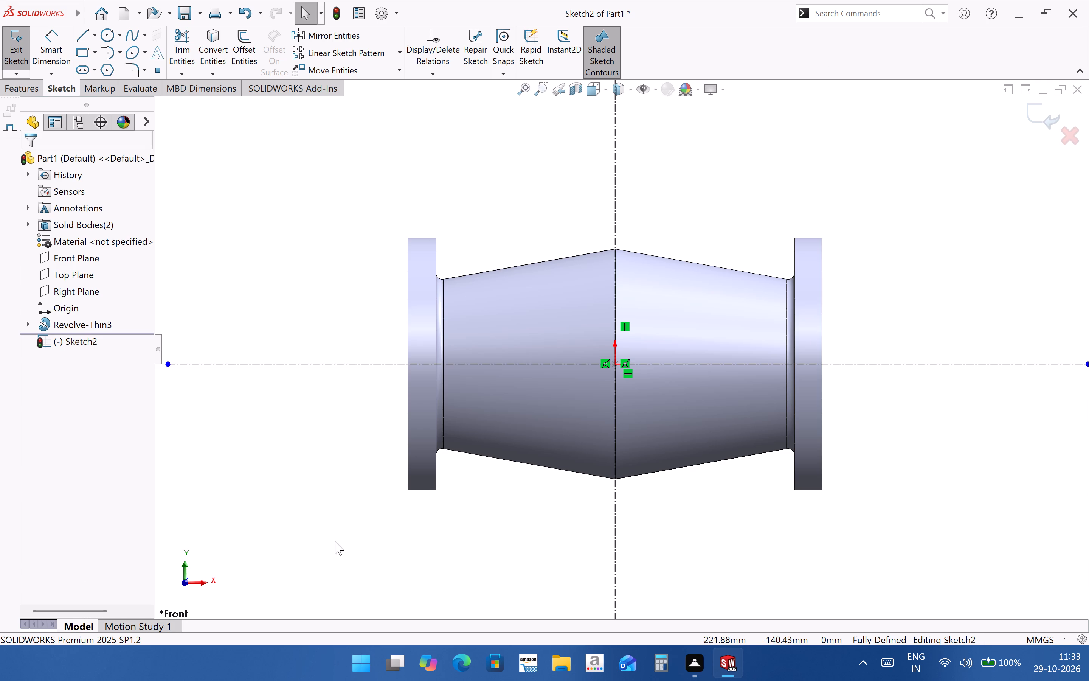
{"action": "scroll", "coordinate": [648, 554], "scroll_direction": "up", "scroll_amount": 1}
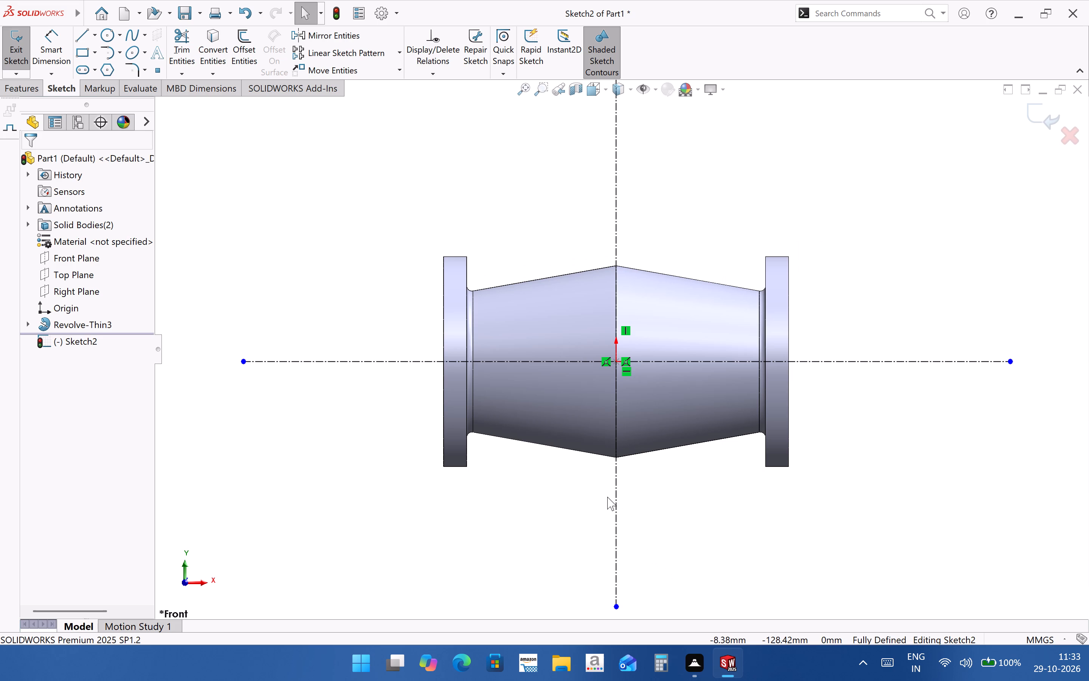
{"action": "scroll", "coordinate": [668, 445], "scroll_direction": "up", "scroll_amount": 2}
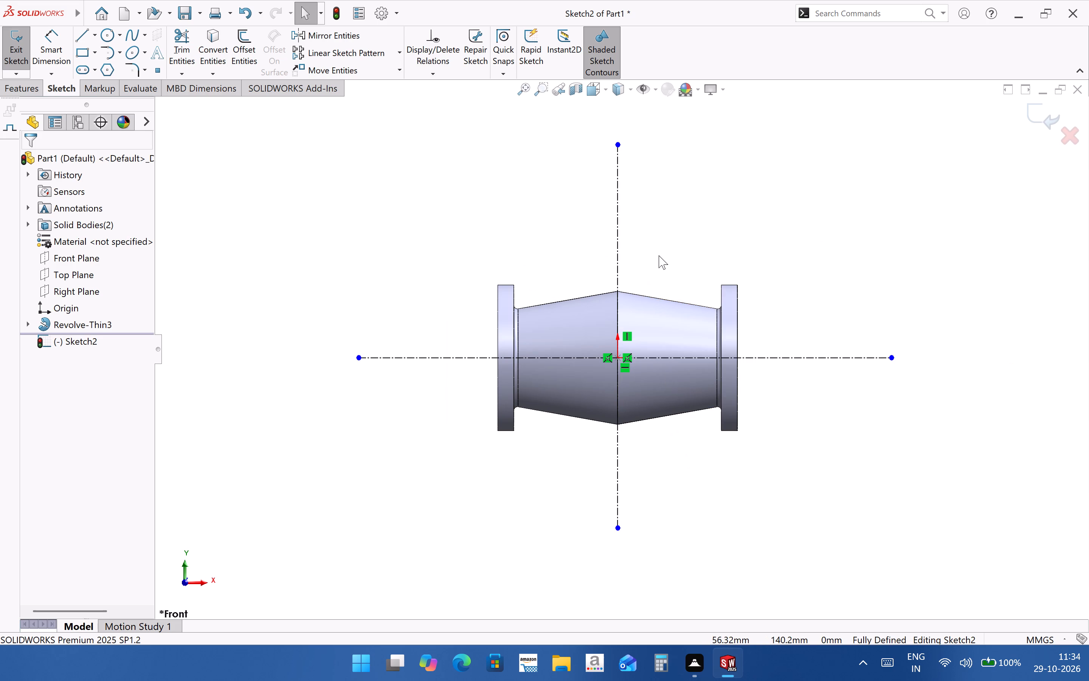
{"action": "scroll", "coordinate": [659, 255], "scroll_direction": "down", "scroll_amount": 2}
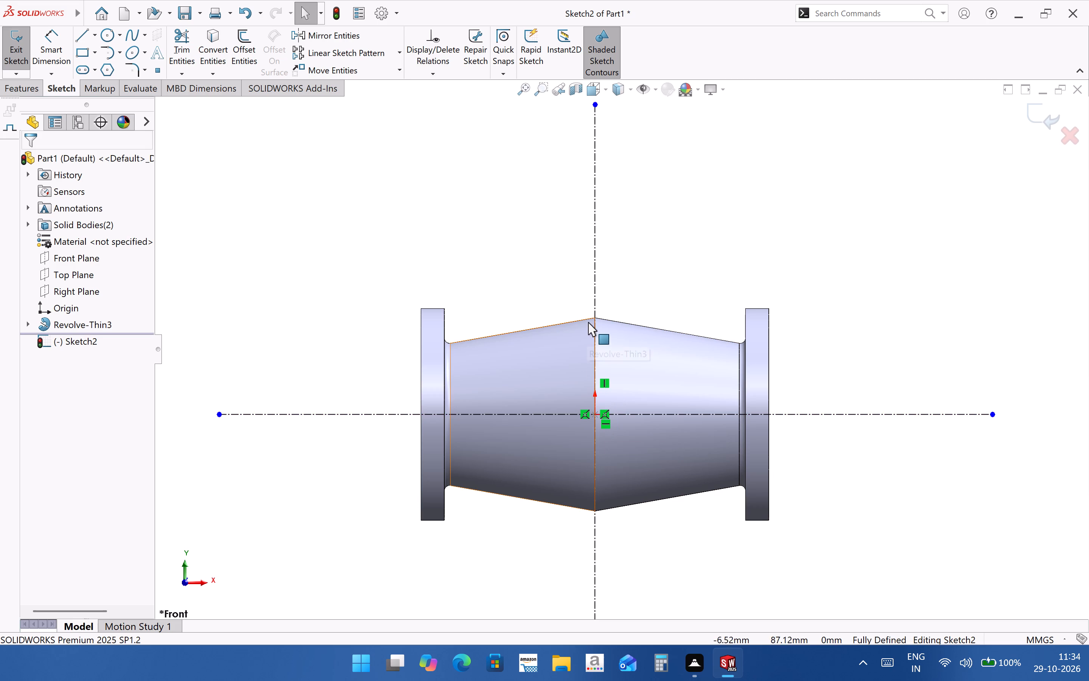
{"action": "scroll", "coordinate": [610, 326], "scroll_direction": "down", "scroll_amount": 2}
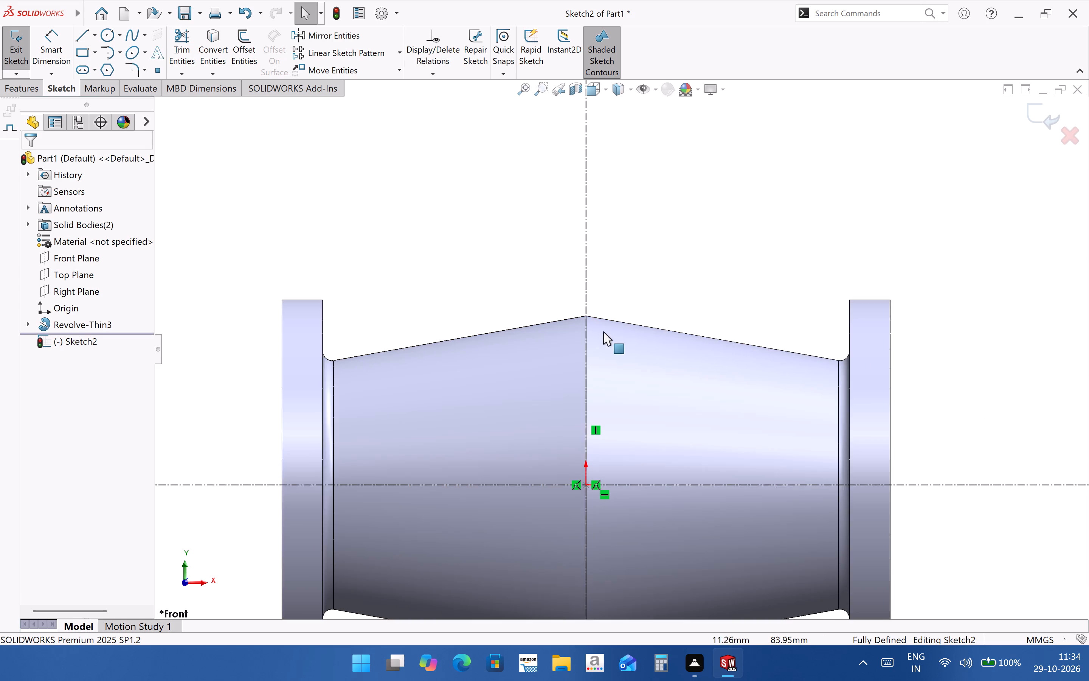
{"action": "scroll", "coordinate": [603, 331], "scroll_direction": "down", "scroll_amount": 4}
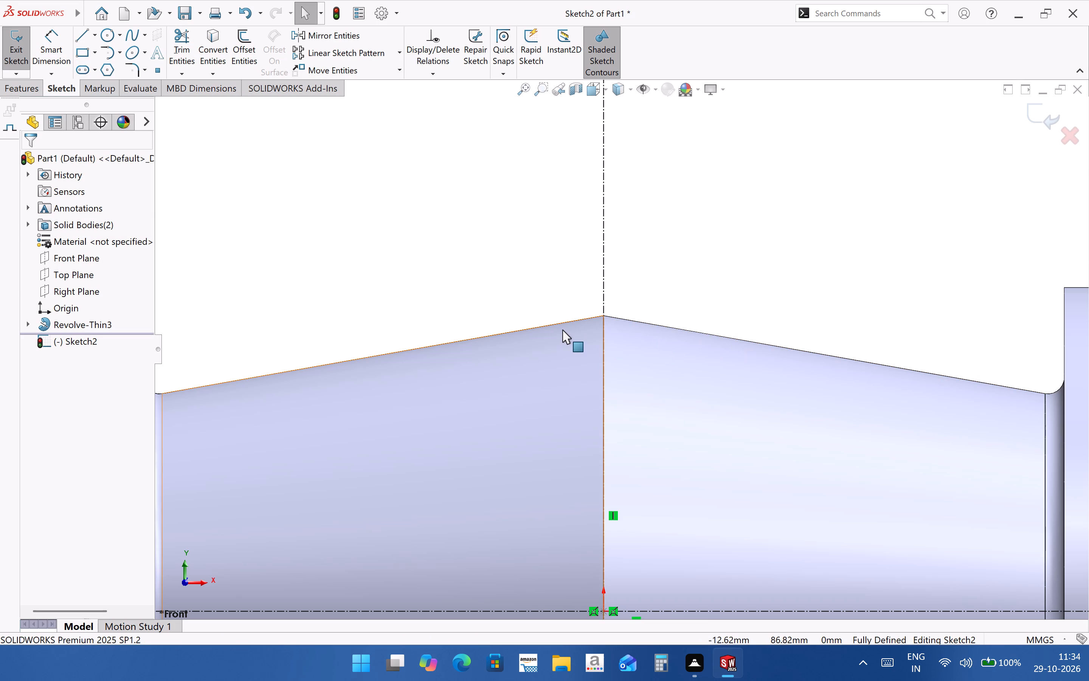
{"action": "scroll", "coordinate": [663, 374], "scroll_direction": "up", "scroll_amount": 2}
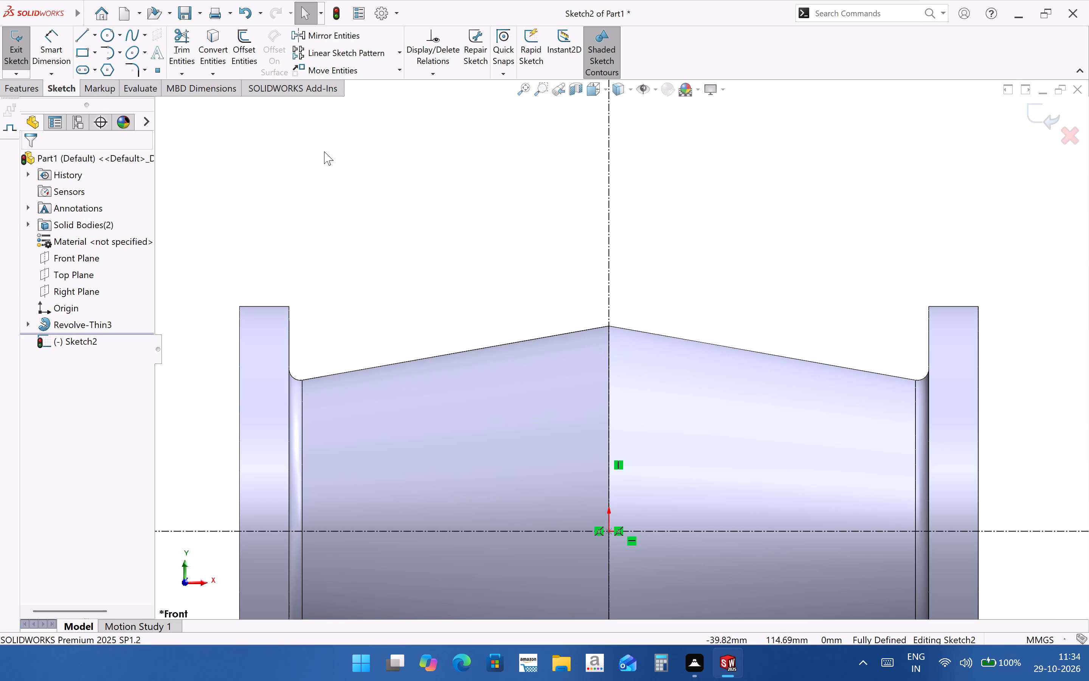
Place a sketch point on the vertical centerline at the peak where the two tapered walls meet.
{"action": "left_click", "coordinate": [79, 37]}
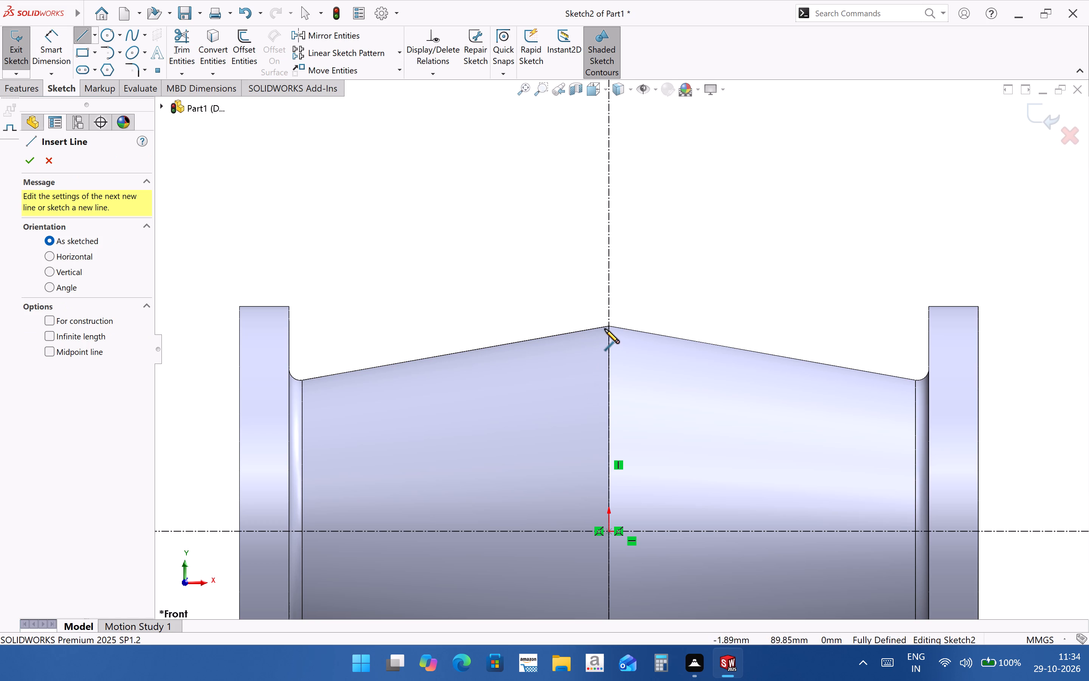
{"action": "scroll", "coordinate": [611, 327], "scroll_direction": "down", "scroll_amount": 2}
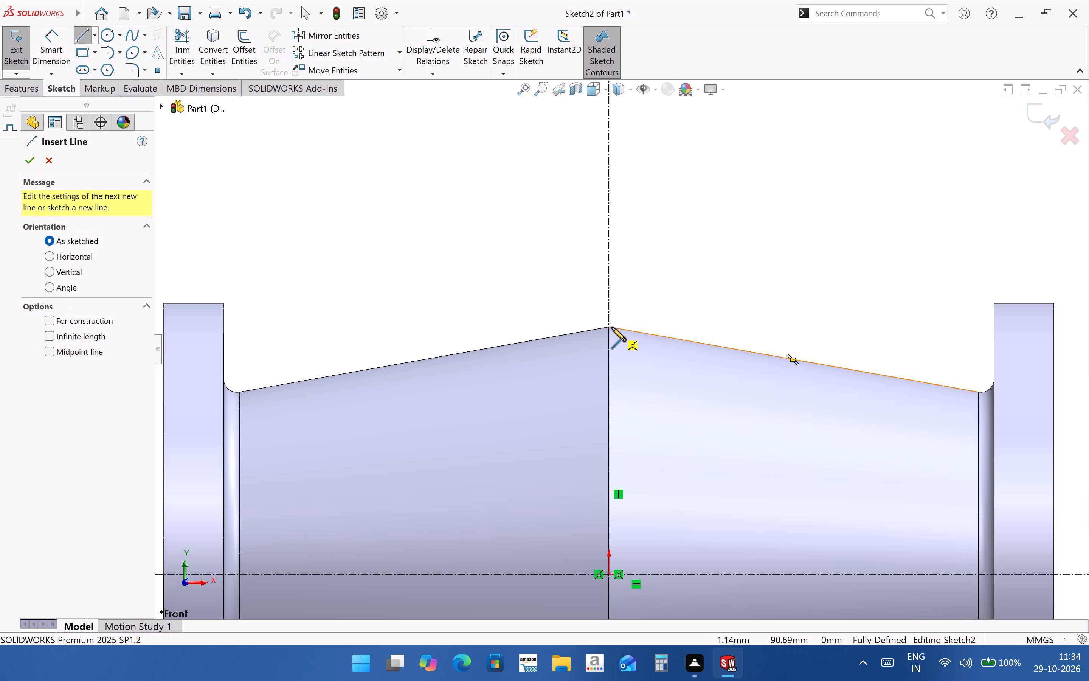
{"action": "left_click", "coordinate": [154, 71]}
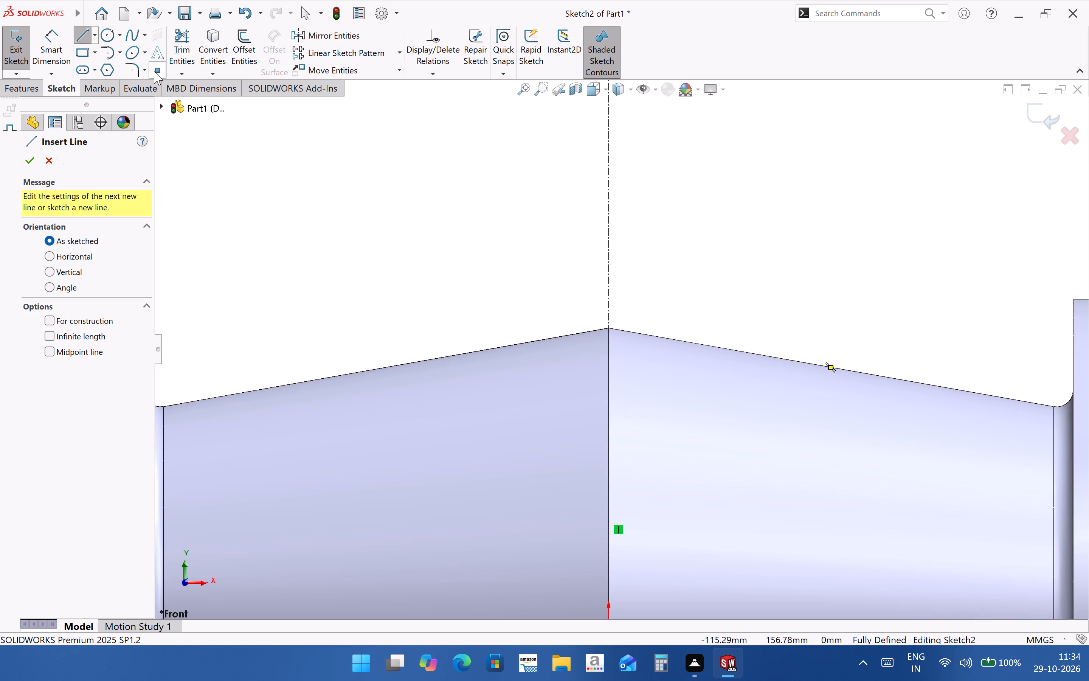
{"action": "left_click", "coordinate": [609, 328]}
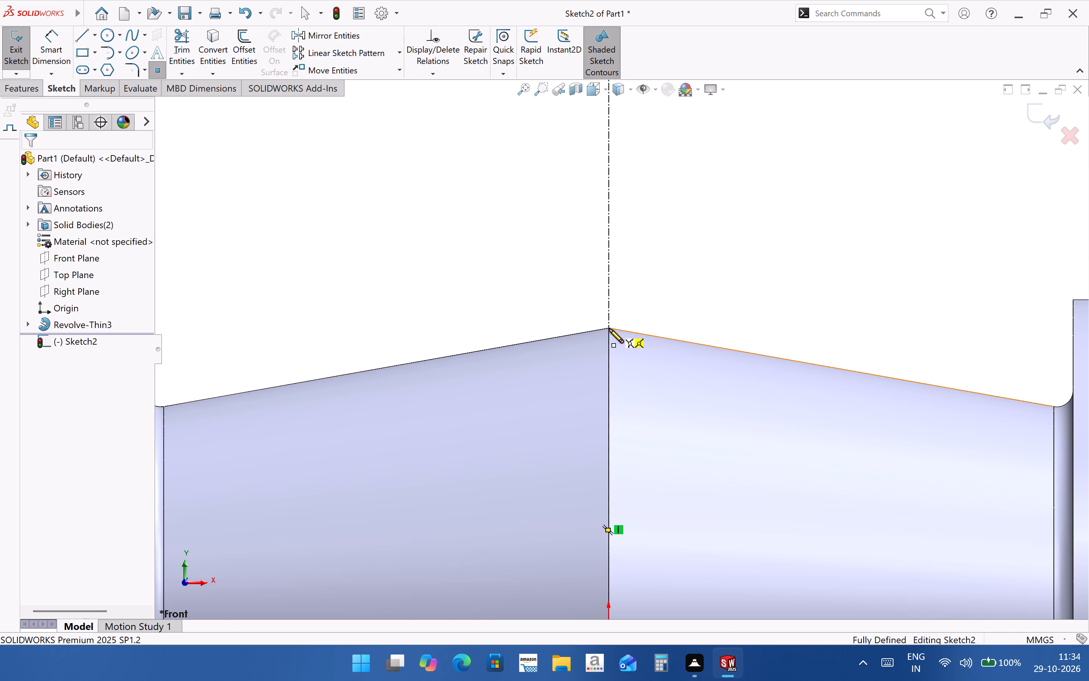
Sketch a horizontal line about 41 mm long through the peak point, extending to both sides of the vertical centerline.
{"action": "scroll", "coordinate": [609, 330], "scroll_direction": "down", "scroll_amount": 3}
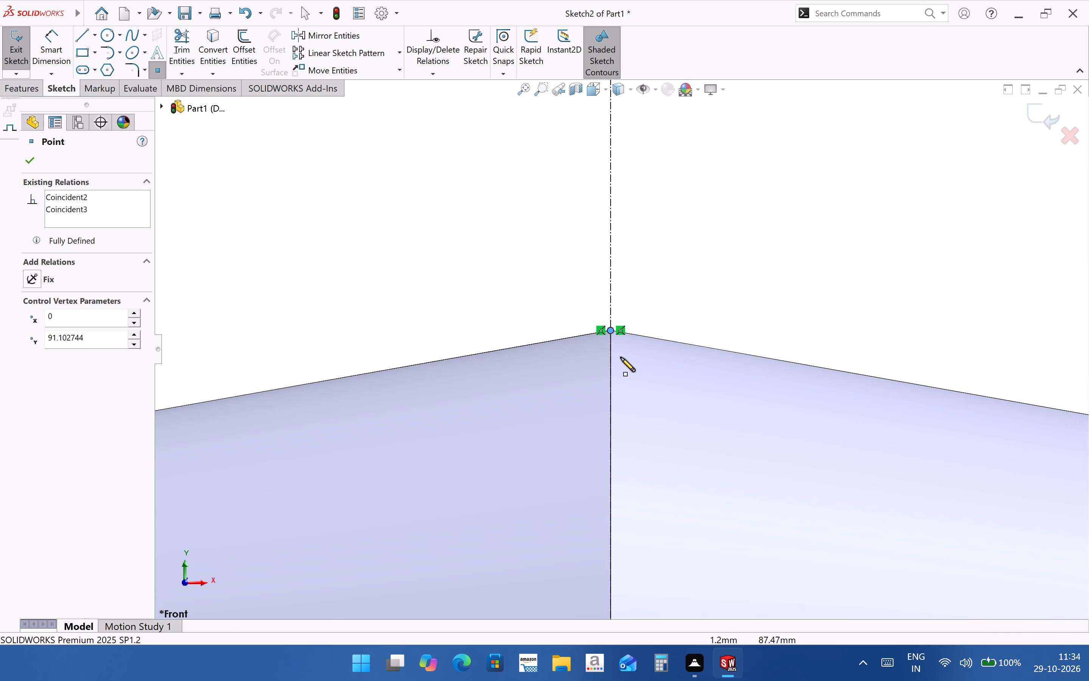
{"action": "left_click", "coordinate": [95, 43]}
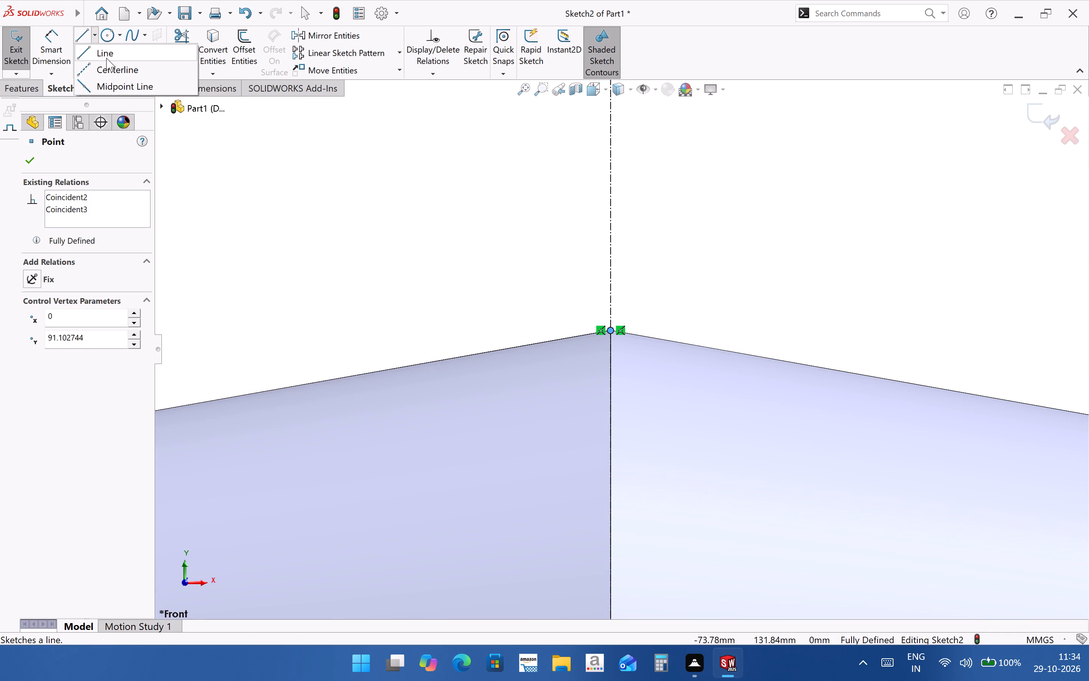
{"action": "left_click", "coordinate": [106, 57]}
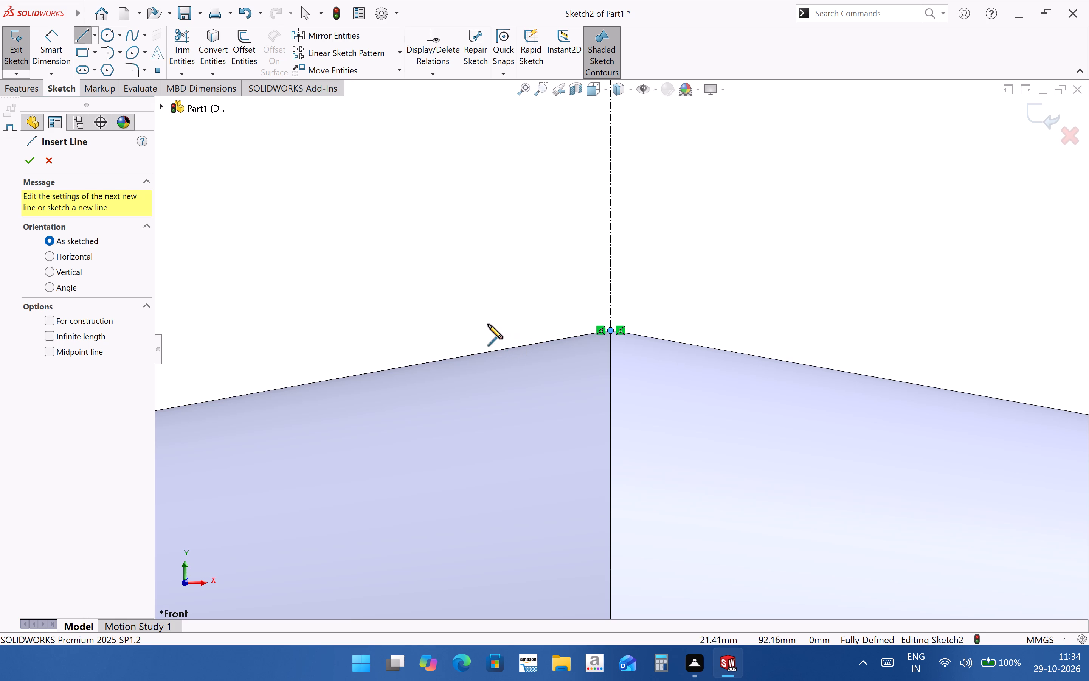
{"action": "left_click", "coordinate": [484, 329]}
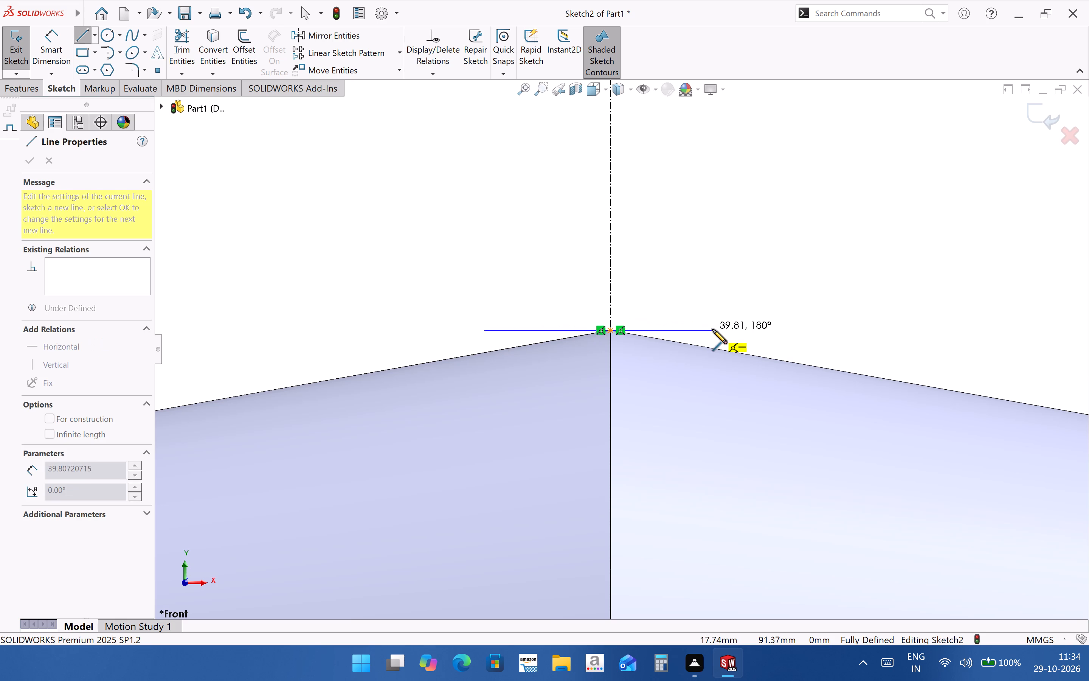
{"action": "left_click", "coordinate": [717, 330]}
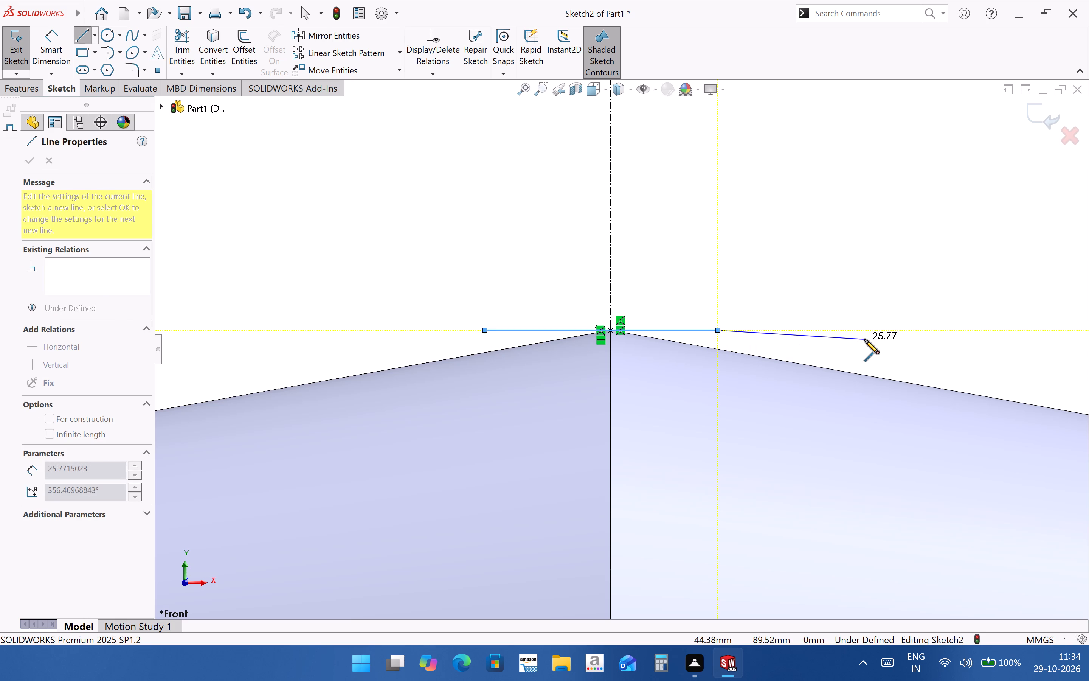
{"action": "key", "text": "Escape"}
Make the horizontal line's two endpoints symmetric about the vertical centerline.
{"action": "left_click", "coordinate": [717, 333]}
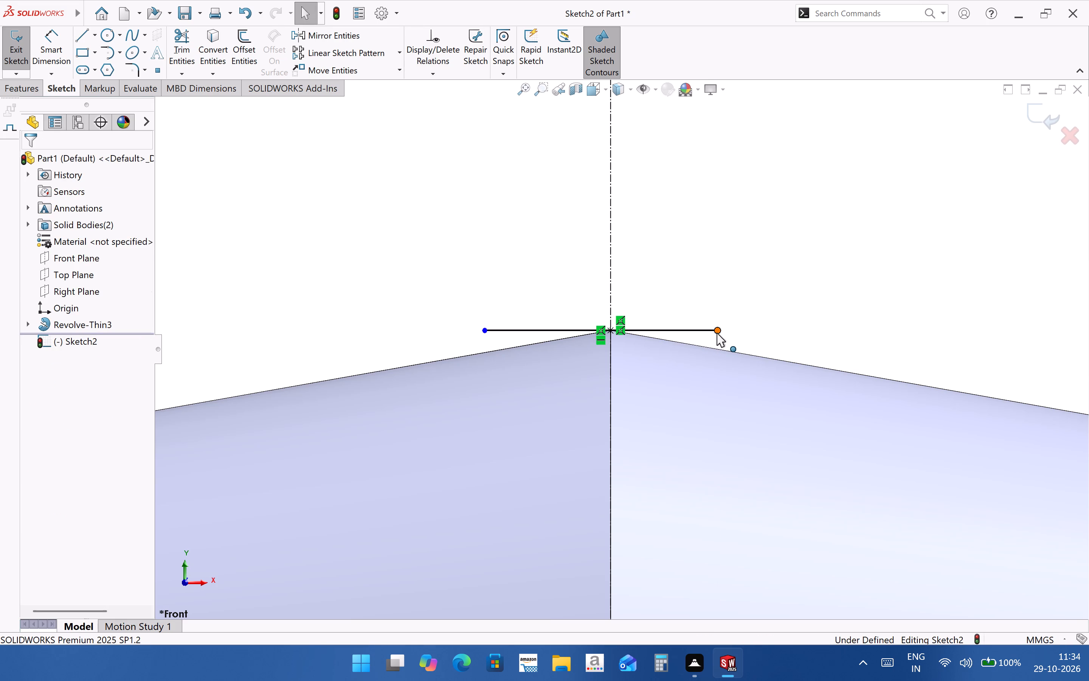
{"action": "left_click", "coordinate": [485, 330]}
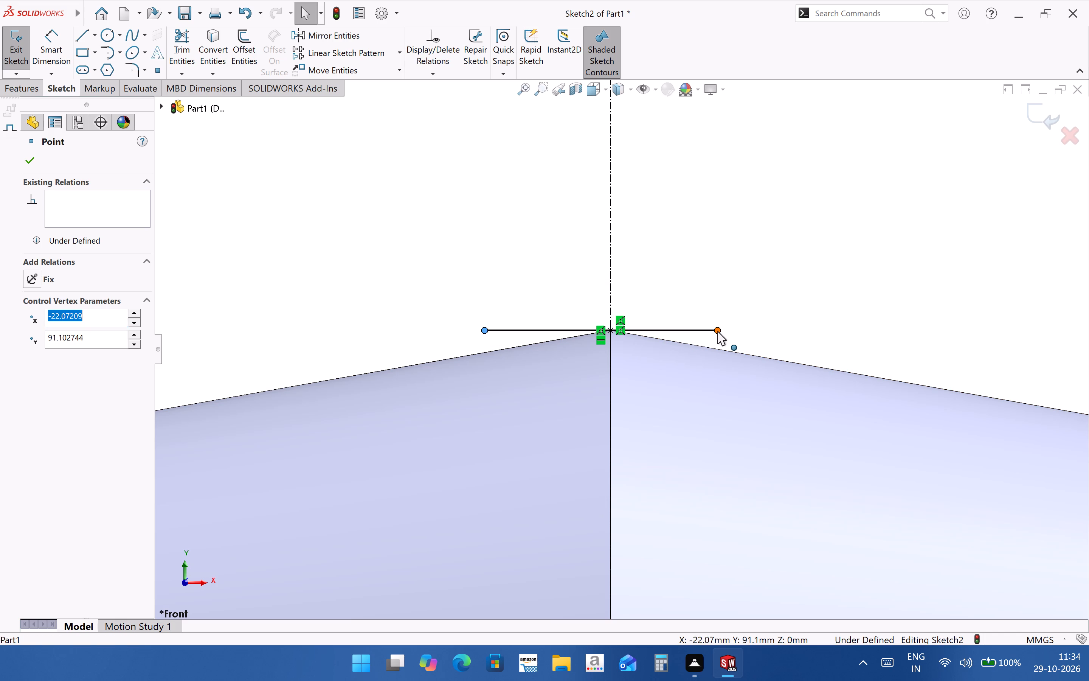
{"action": "left_click", "coordinate": [717, 331], "text": "ctrl"}
{"action": "left_click", "coordinate": [608, 282], "text": "ctrl"}
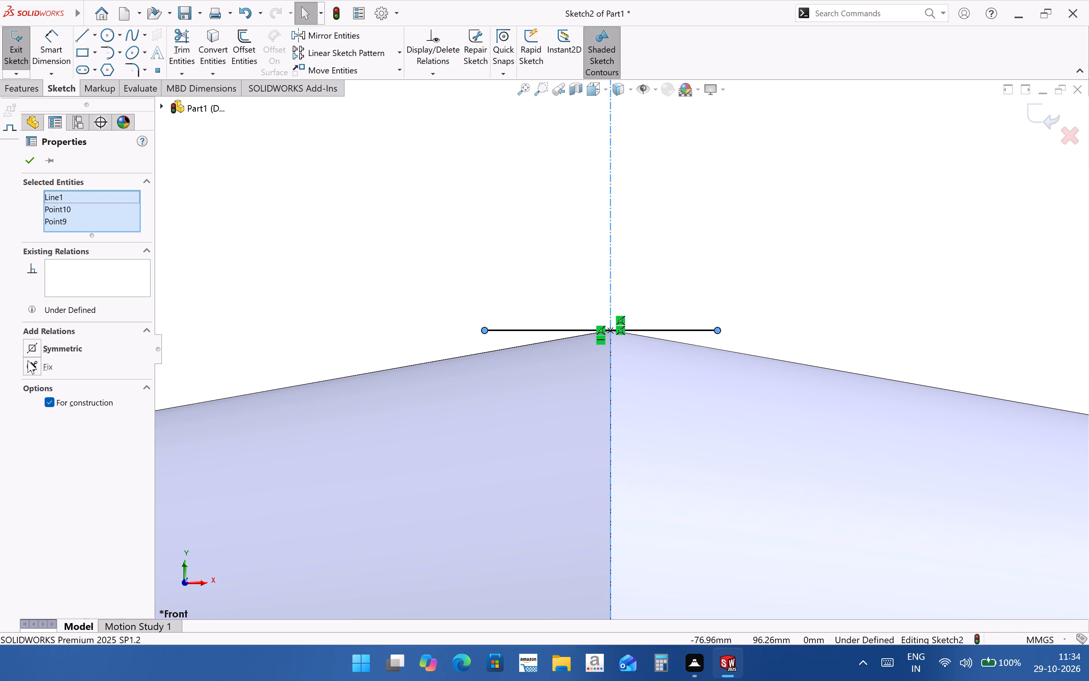
{"action": "left_click", "coordinate": [56, 349]}
Dimension the length of the horizontal line at the peak, placing the dimension above the line.
{"action": "left_click", "coordinate": [64, 62]}
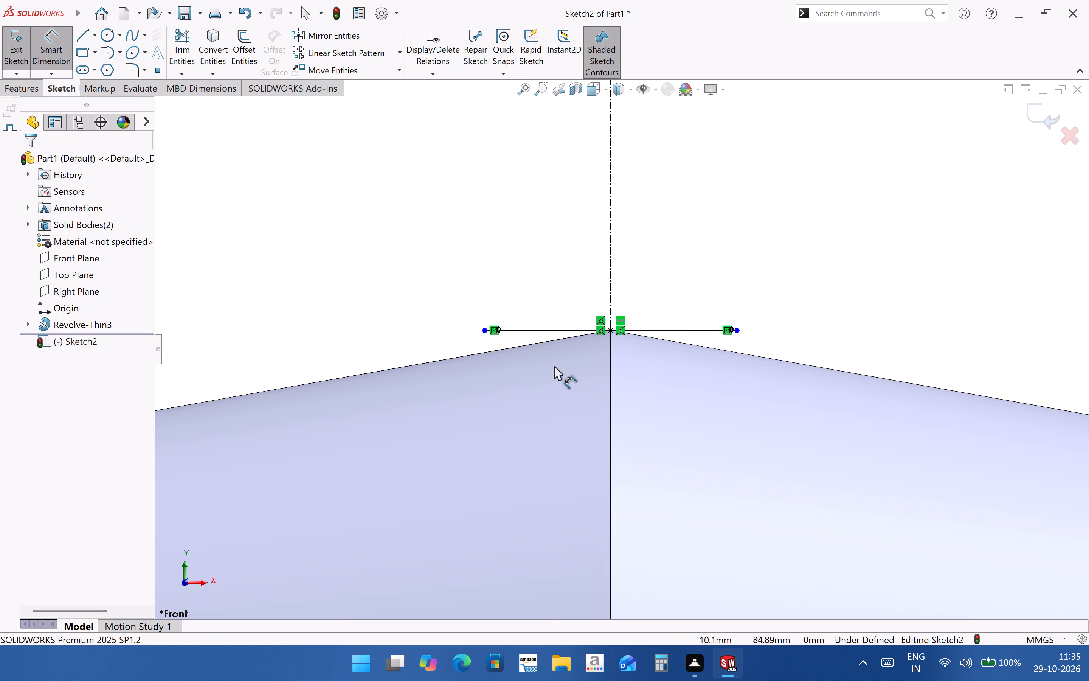
{"action": "left_click", "coordinate": [707, 330]}
{"action": "left_click", "coordinate": [704, 301]}
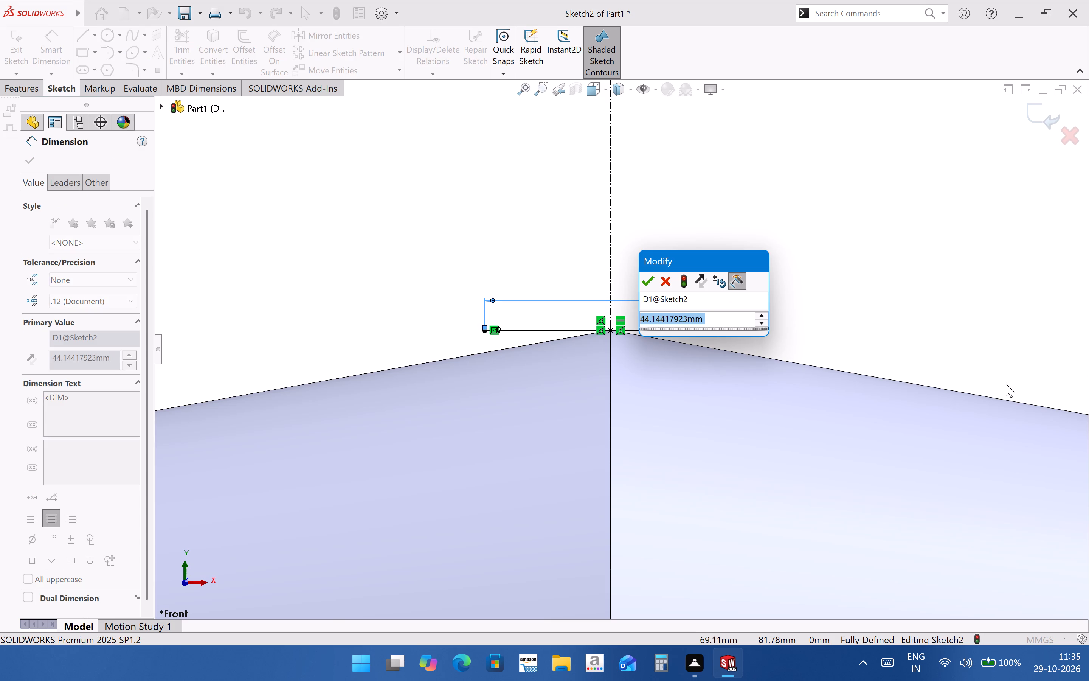
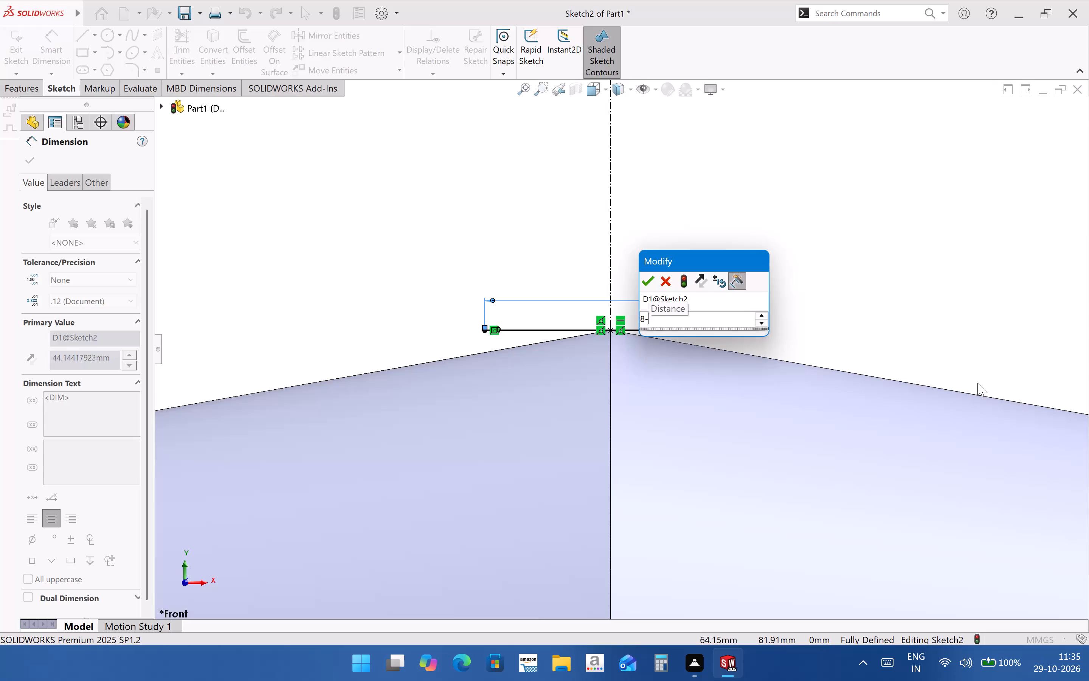
Set the length of the horizontal line at the peak to 80 mm.
{"action": "key", "text": "BackSpace"}
{"action": "key", "text": "0"}
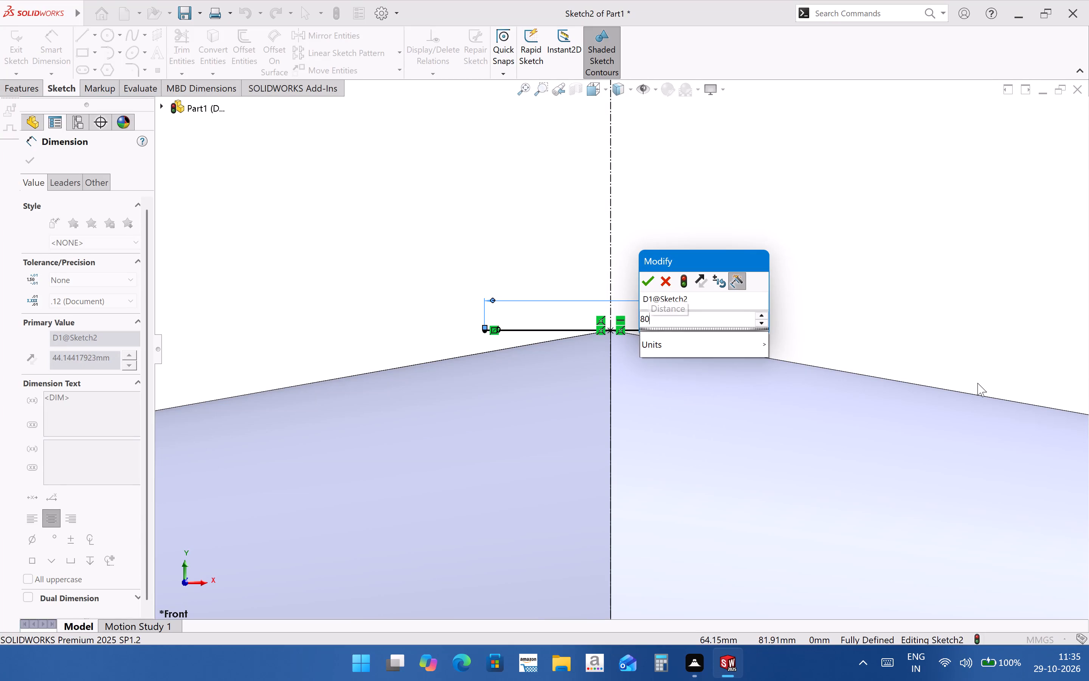
{"action": "key", "text": "Return"}
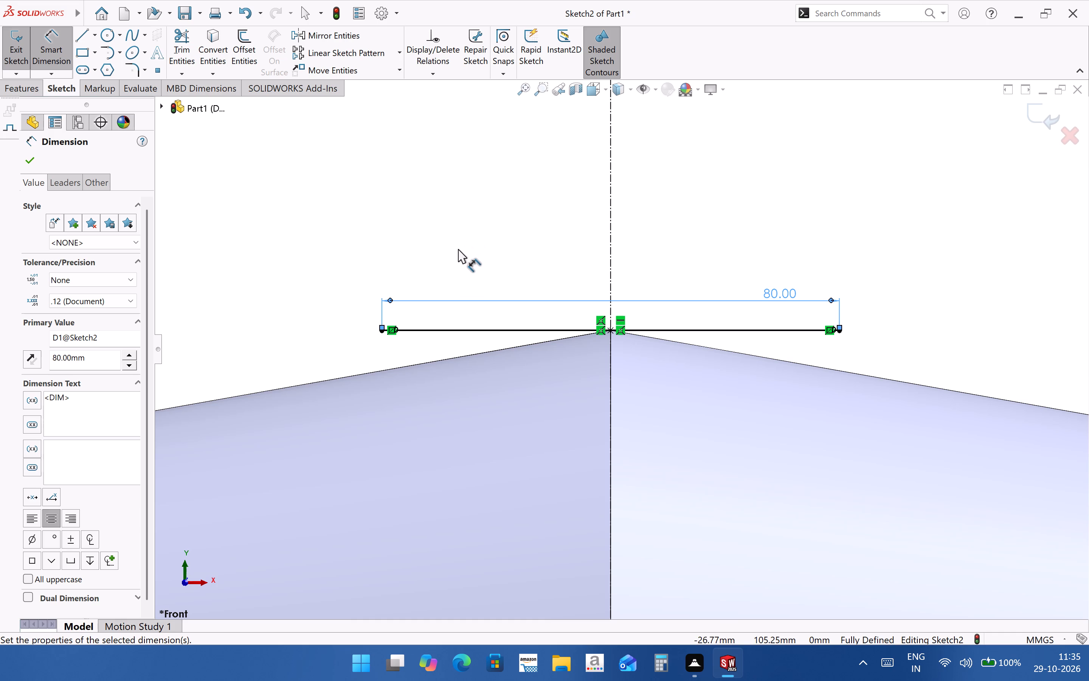
Sketch a vertical line about 47 mm long from above the body down to the horizontal line's left endpoint.
{"action": "scroll", "coordinate": [403, 362], "scroll_direction": "up", "scroll_amount": 2}
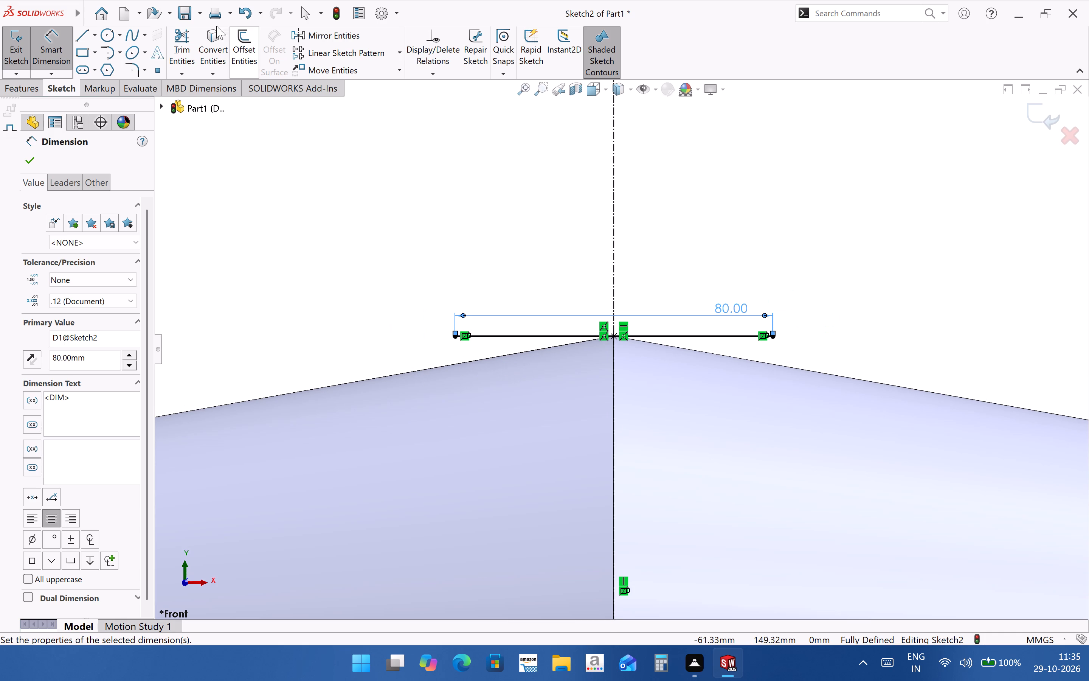
{"action": "left_click", "coordinate": [82, 41]}
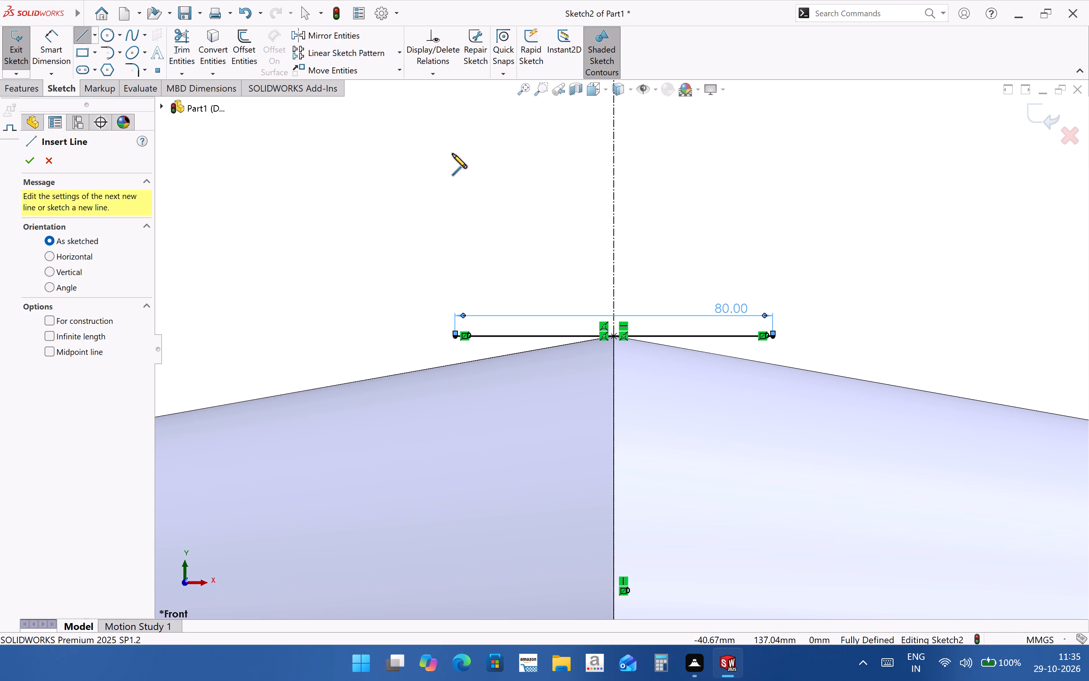
{"action": "left_click", "coordinate": [455, 152]}
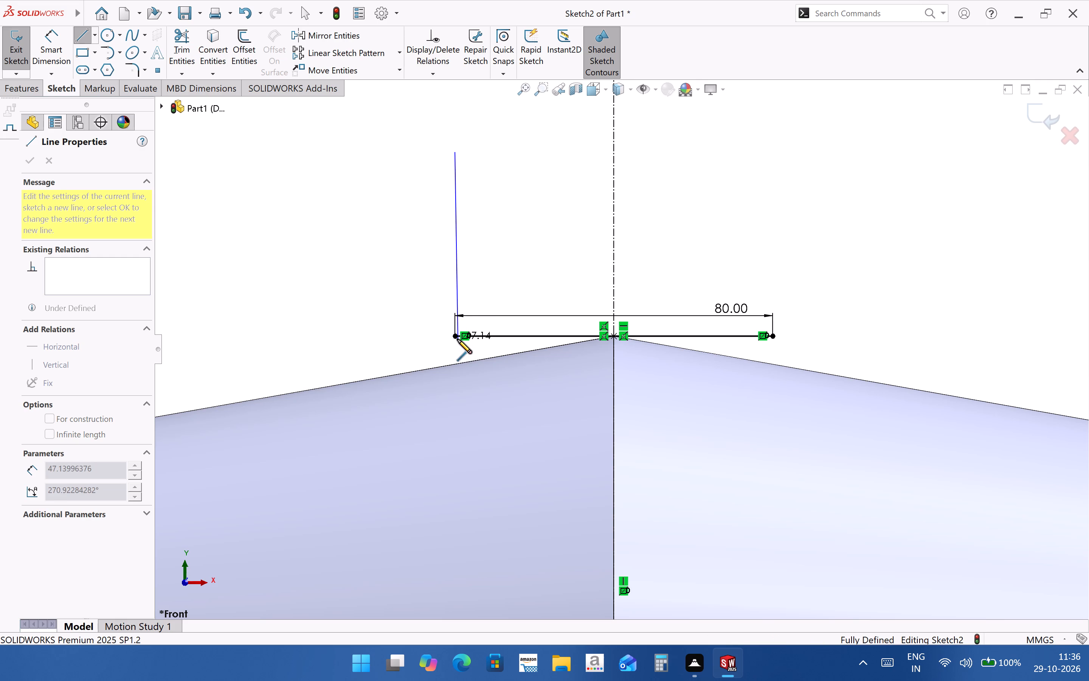
{"action": "left_click", "coordinate": [457, 339]}
{"action": "key", "text": "Escape"}
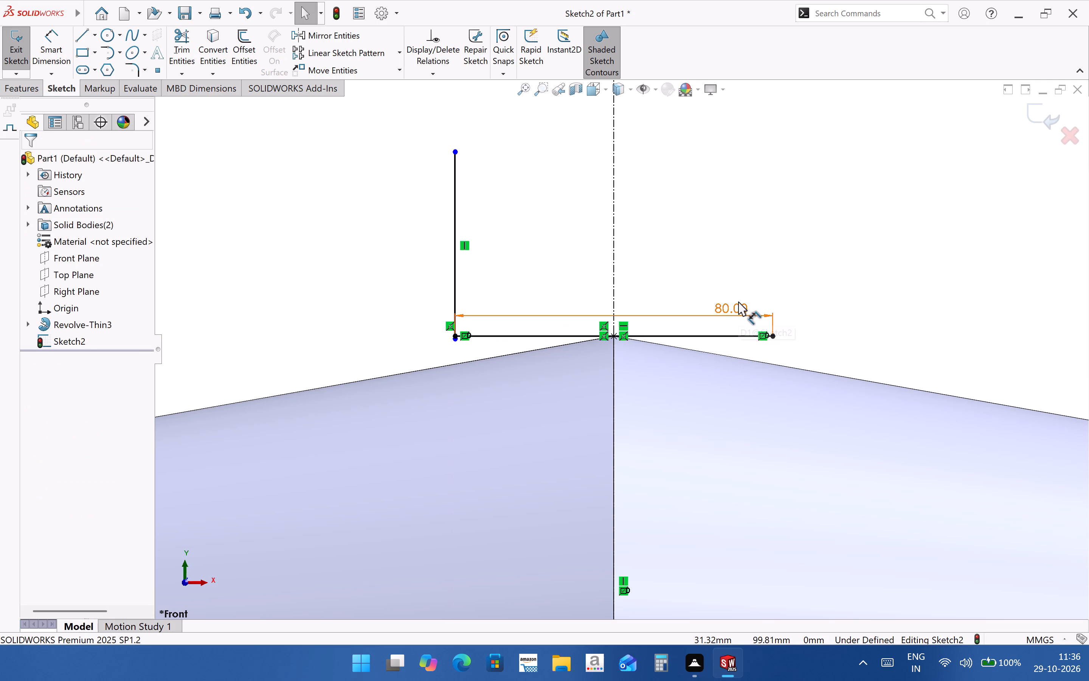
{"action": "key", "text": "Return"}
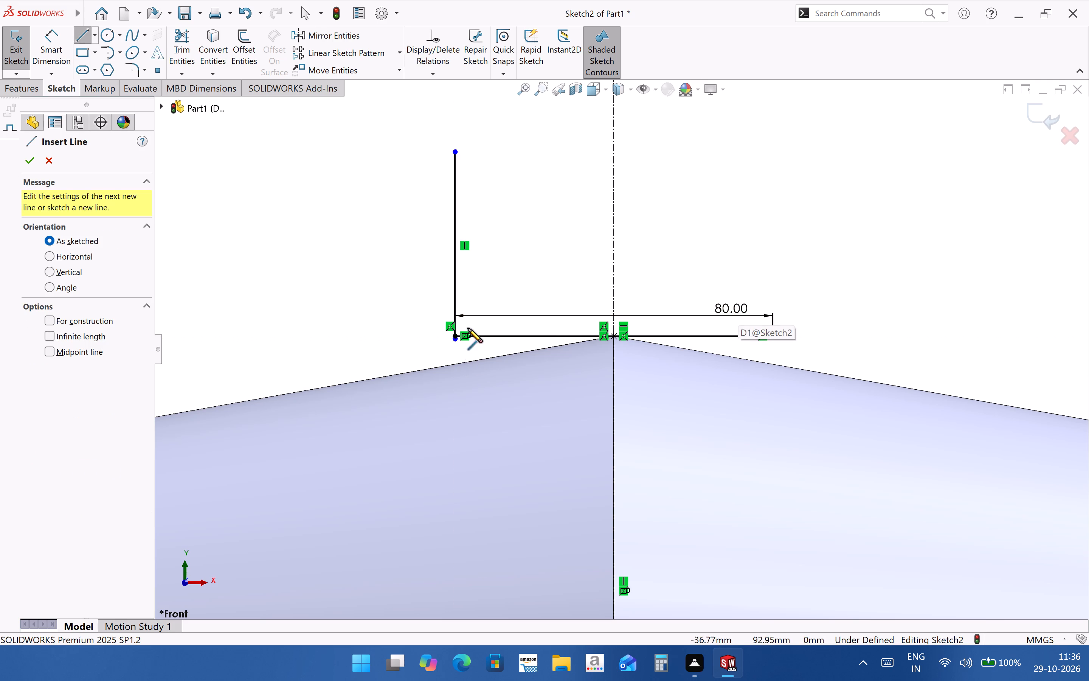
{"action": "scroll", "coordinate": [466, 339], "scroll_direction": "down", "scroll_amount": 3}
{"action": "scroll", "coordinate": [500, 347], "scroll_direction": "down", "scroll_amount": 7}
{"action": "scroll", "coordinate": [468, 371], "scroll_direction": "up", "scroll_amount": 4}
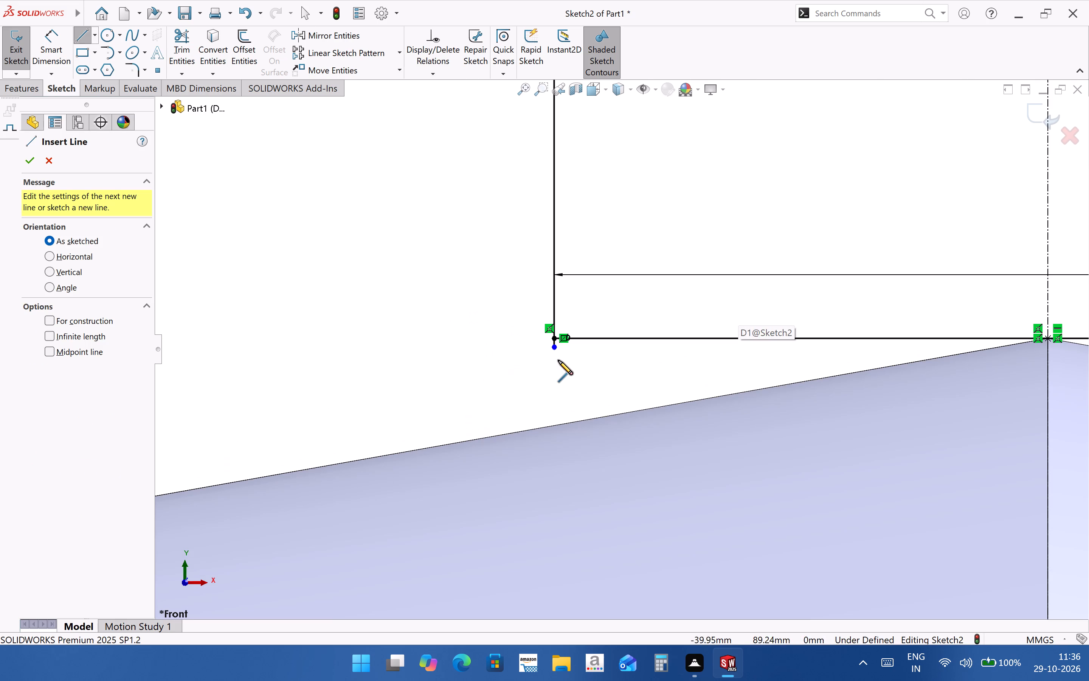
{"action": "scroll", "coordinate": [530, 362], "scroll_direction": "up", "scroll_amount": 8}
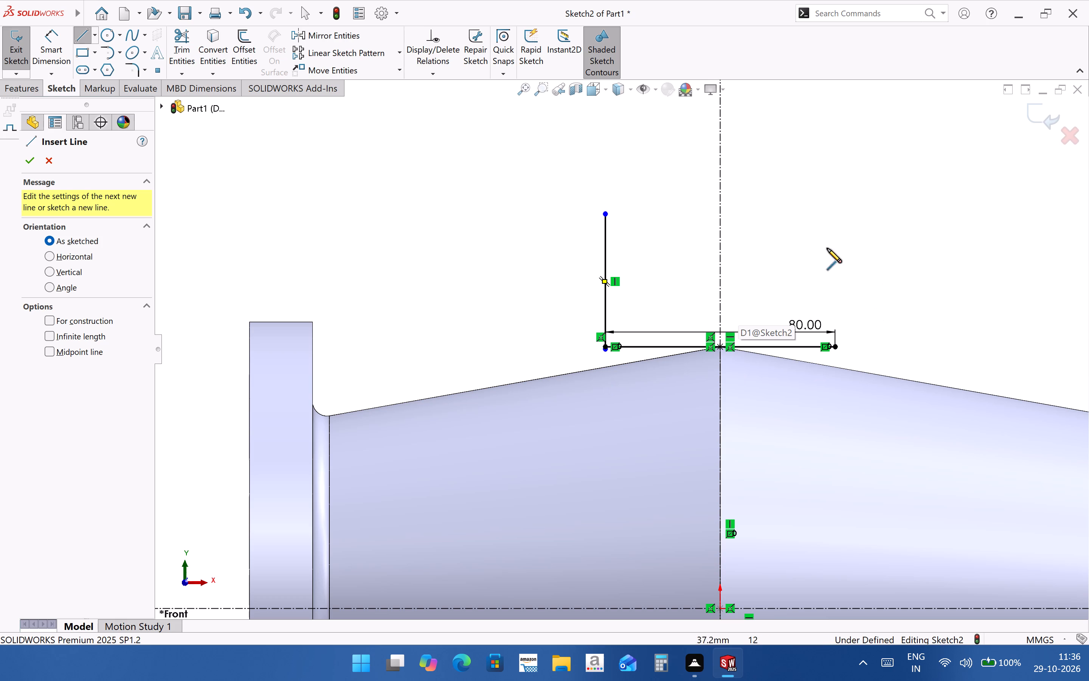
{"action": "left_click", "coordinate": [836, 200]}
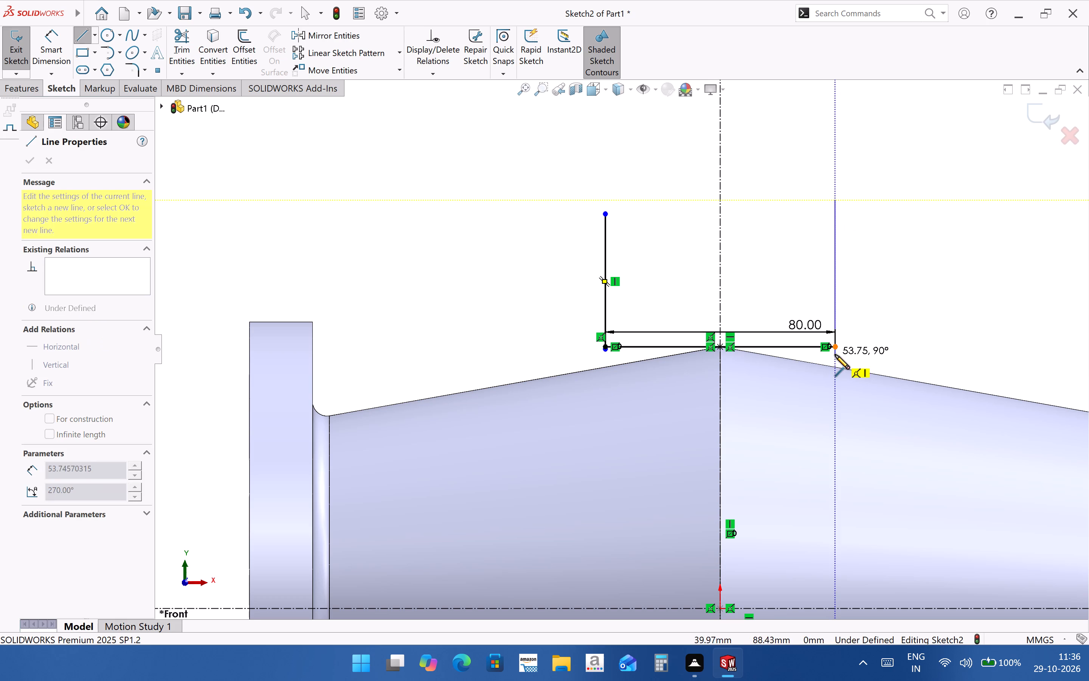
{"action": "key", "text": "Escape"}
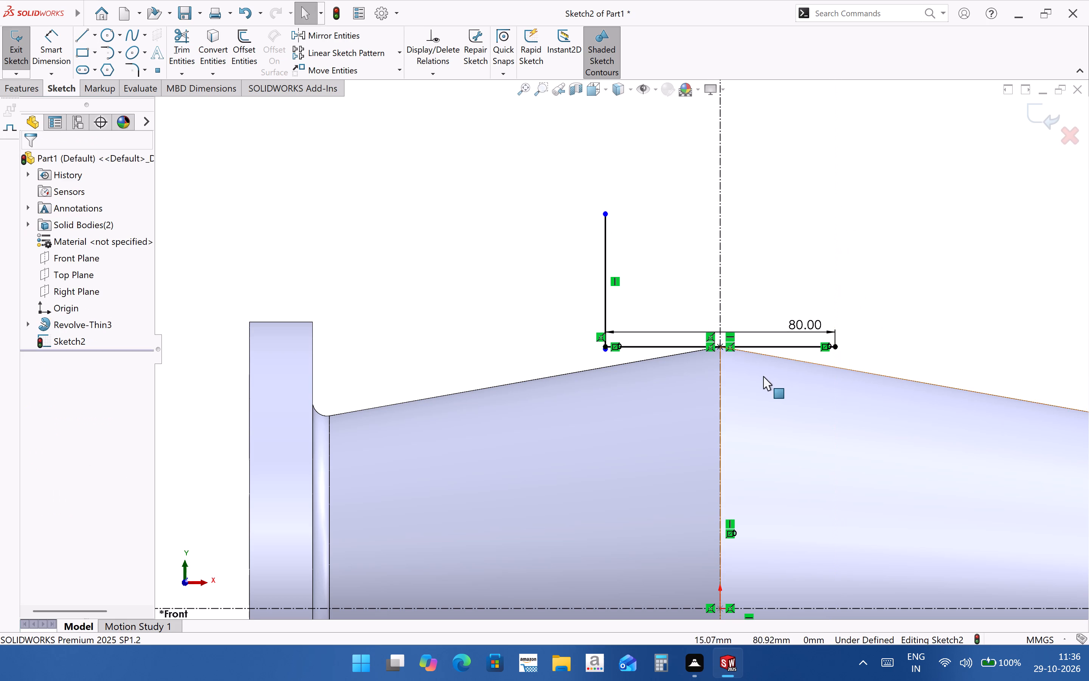
Sketch a second vertical line about 45 mm long between the first one and the centerline, ending just above the horizontal line.
{"action": "scroll", "coordinate": [763, 376], "scroll_direction": "up", "scroll_amount": 2}
{"action": "scroll", "coordinate": [770, 371], "scroll_direction": "down", "scroll_amount": 3}
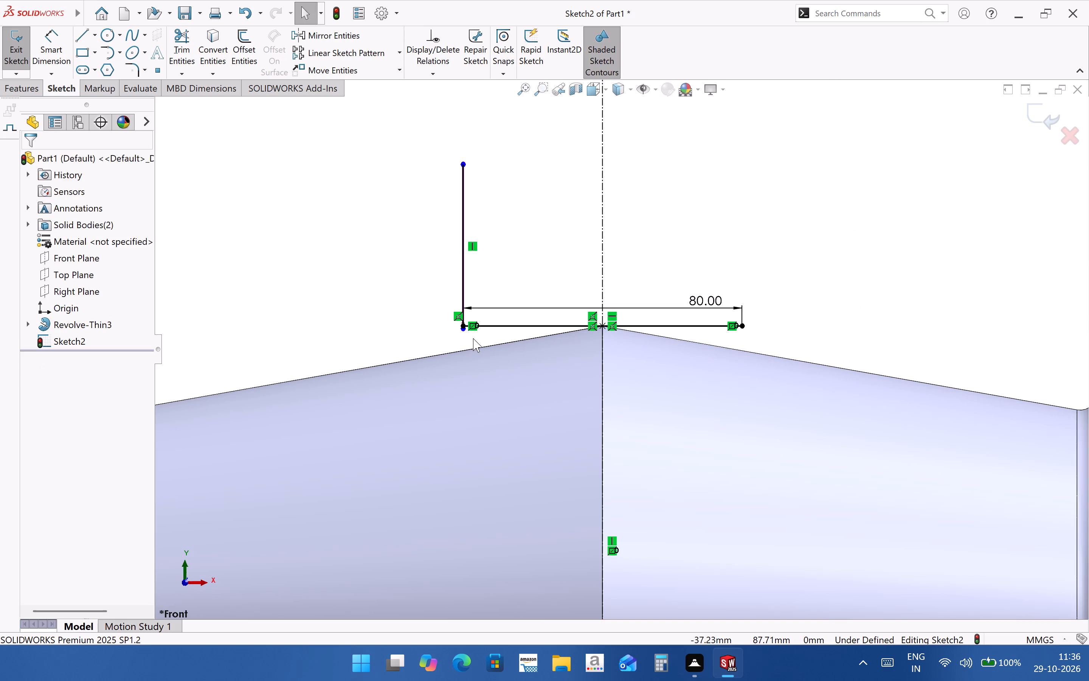
{"action": "scroll", "coordinate": [473, 338], "scroll_direction": "down", "scroll_amount": 3}
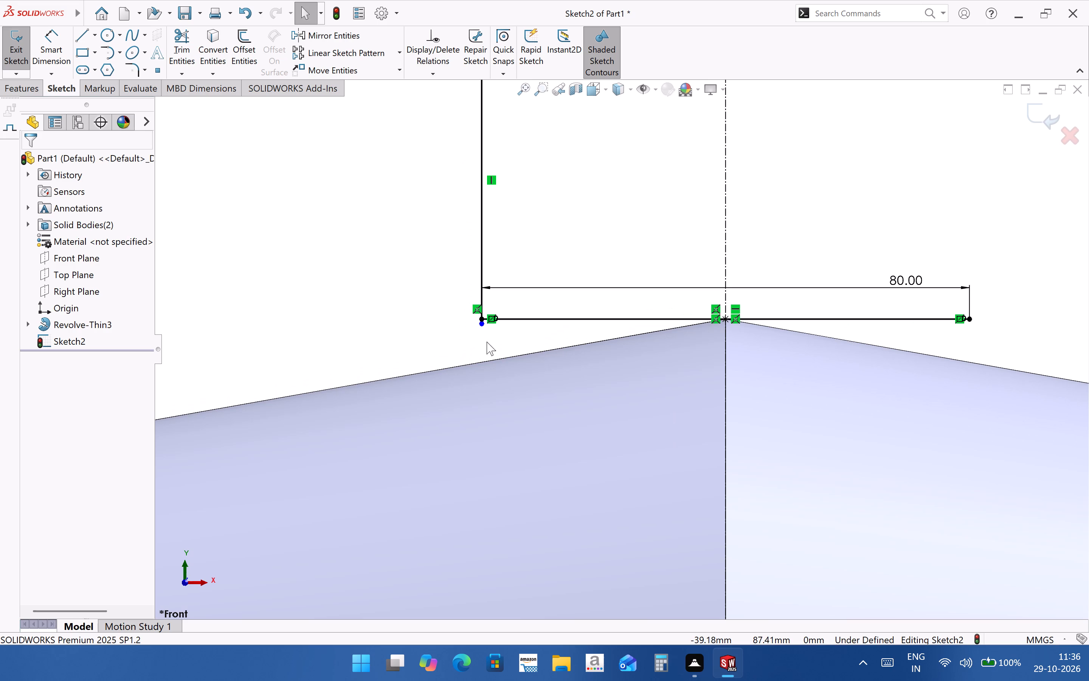
{"action": "left_click", "coordinate": [85, 43]}
{"action": "scroll", "coordinate": [484, 214], "scroll_direction": "up", "scroll_amount": 3}
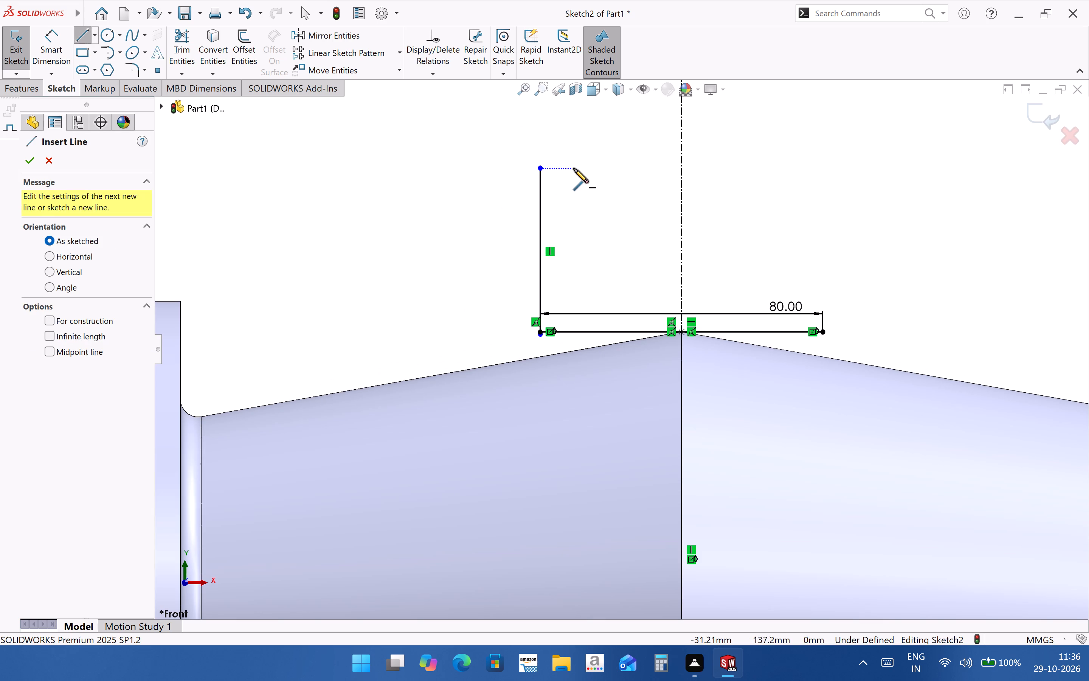
{"action": "left_click", "coordinate": [574, 168]}
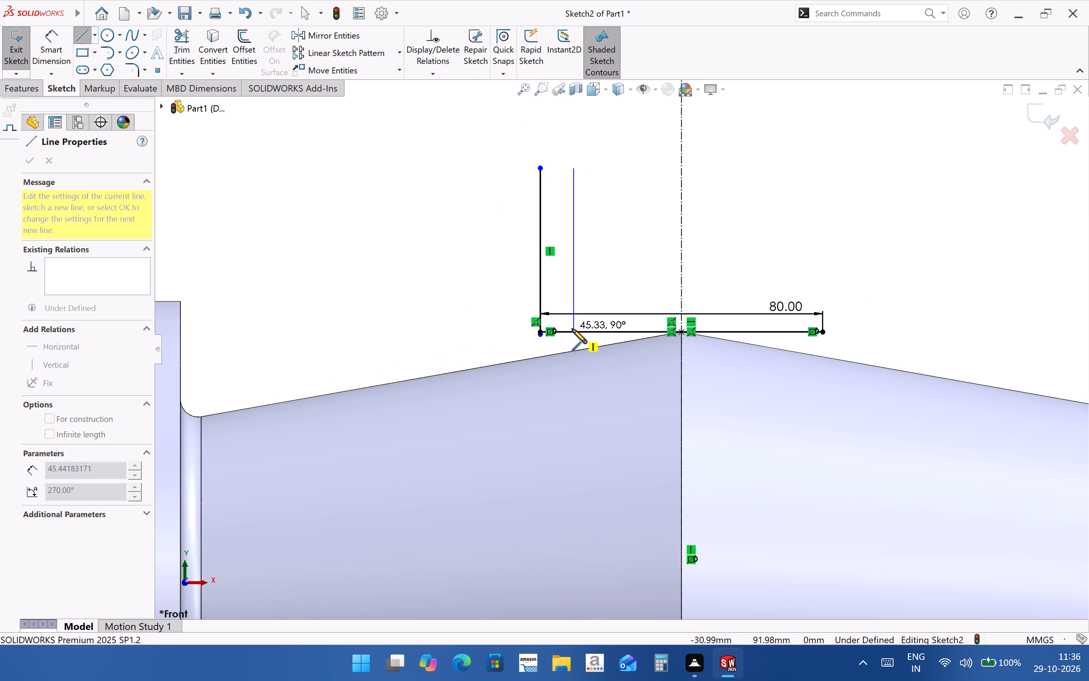
{"action": "left_click", "coordinate": [572, 329]}
{"action": "key", "text": "Escape"}
Dimension the inner vertical line at 55/2 (27.5 mm) from the vertical centerline.
{"action": "scroll", "coordinate": [617, 323], "scroll_direction": "down", "scroll_amount": 1}
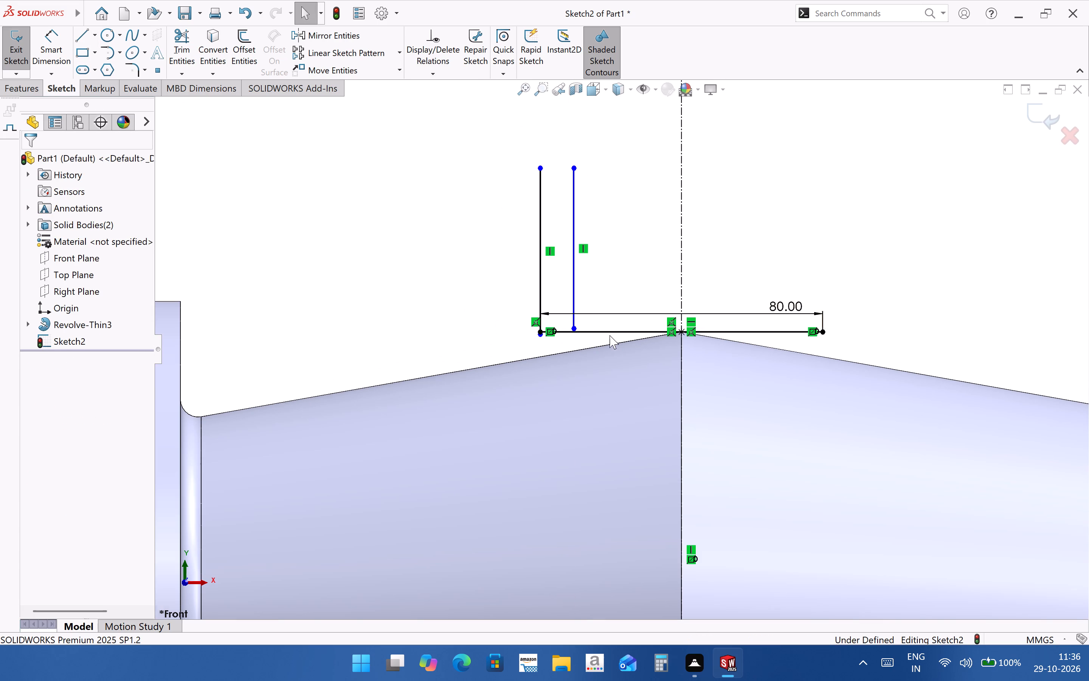
{"action": "scroll", "coordinate": [610, 335], "scroll_direction": "down", "scroll_amount": 6}
{"action": "scroll", "coordinate": [571, 333], "scroll_direction": "up", "scroll_amount": 3}
{"action": "left_click", "coordinate": [61, 31]}
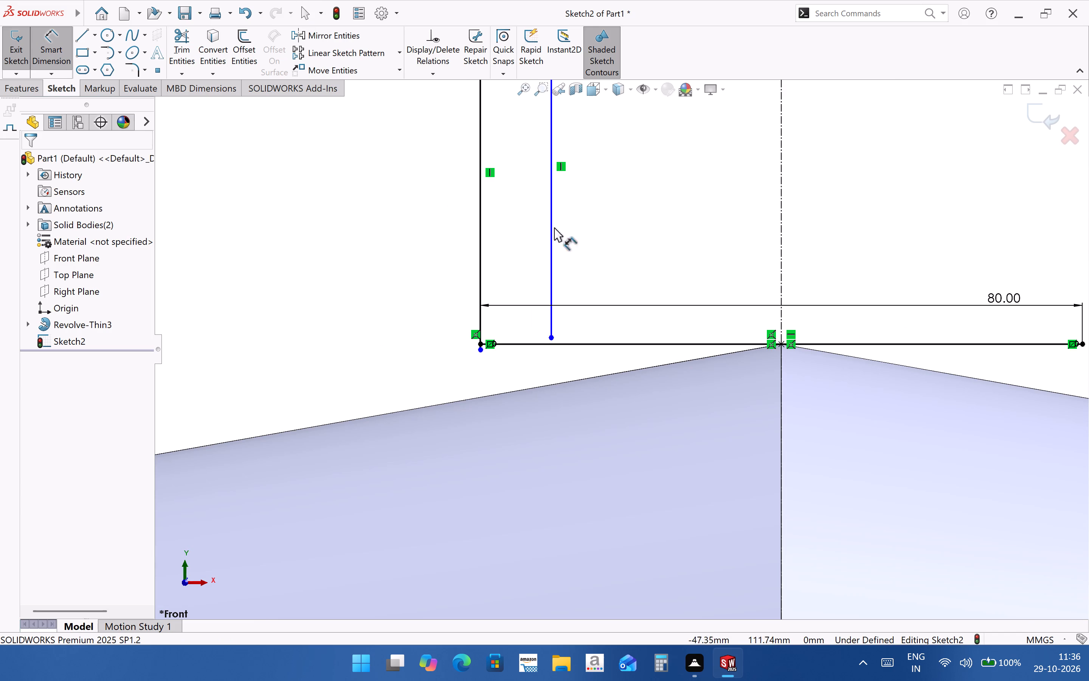
{"action": "left_click", "coordinate": [551, 217]}
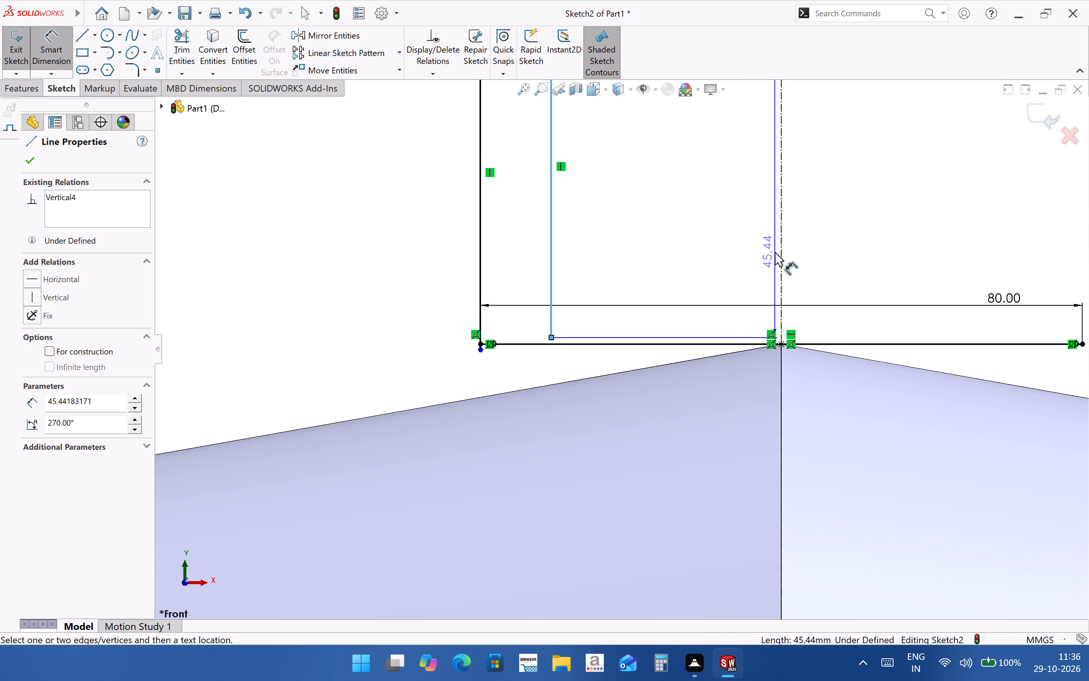
{"action": "left_click", "coordinate": [782, 262]}
{"action": "left_click", "coordinate": [709, 242]}
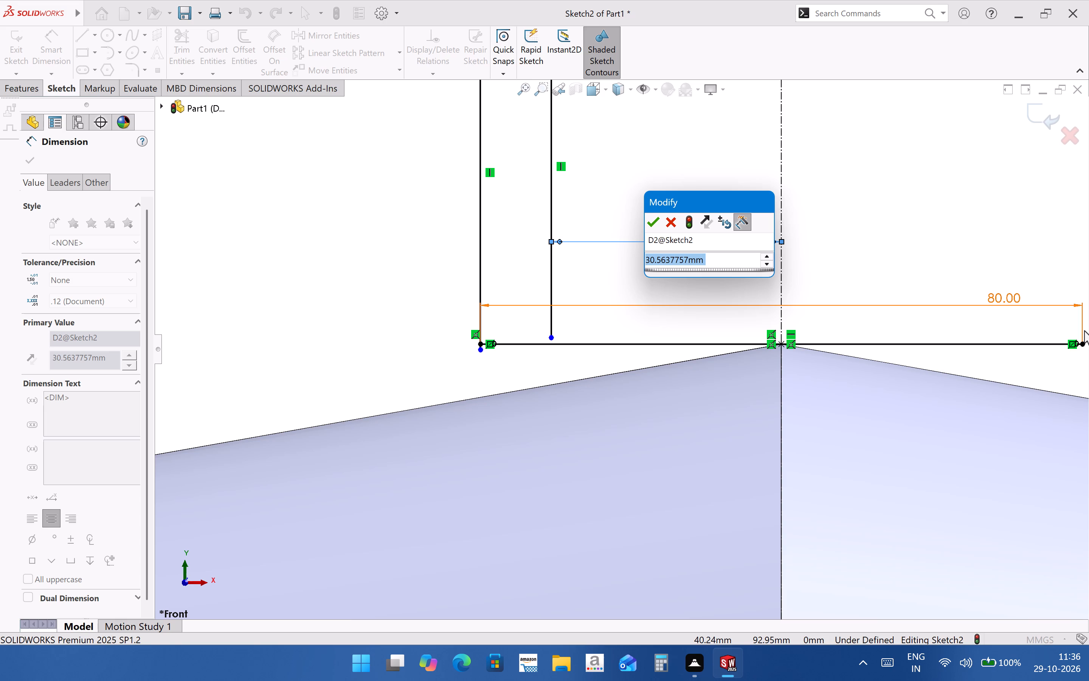
{"action": "type", "text": "55/2"}
{"action": "key", "text": "Return"}
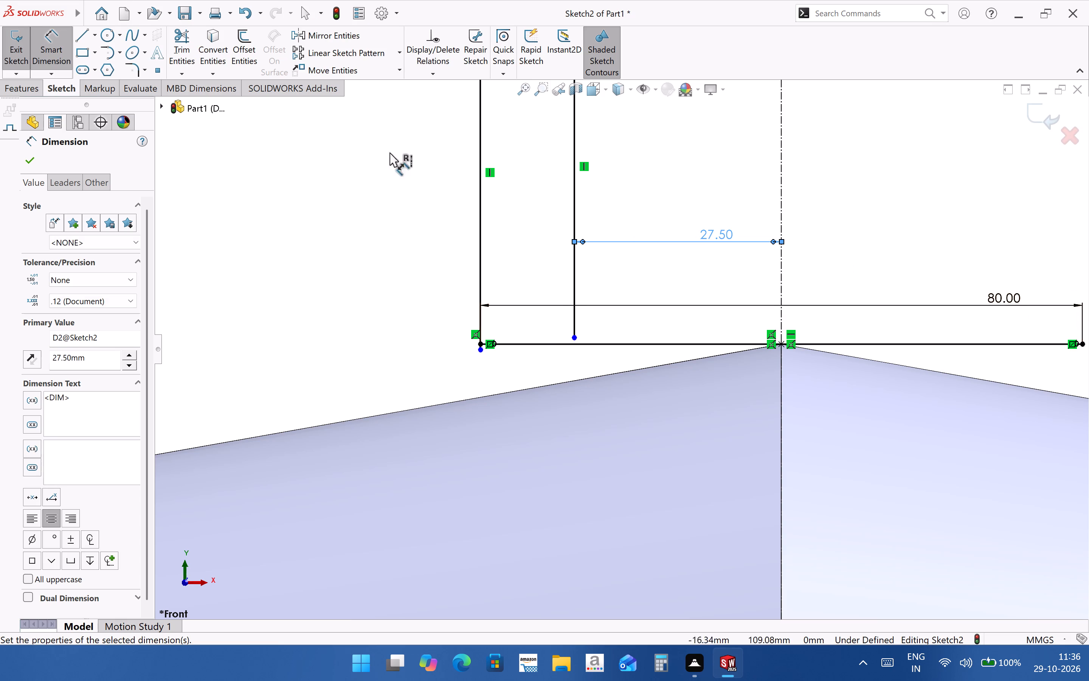
Extend the outer vertical line down to the body's horizontal axis and the inner one down to the 80 mm horizontal line.
{"action": "scroll", "coordinate": [413, 316], "scroll_direction": "up", "scroll_amount": 5}
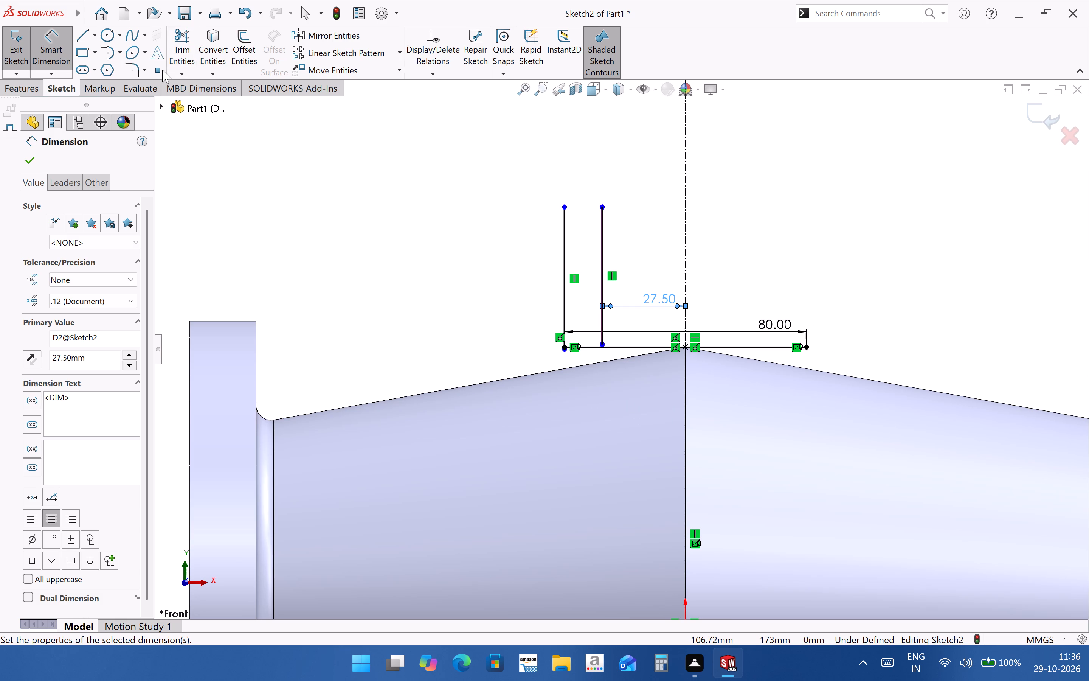
{"action": "left_click", "coordinate": [184, 74]}
{"action": "left_click", "coordinate": [199, 96]}
{"action": "scroll", "coordinate": [631, 386], "scroll_direction": "up", "scroll_amount": 2}
{"action": "scroll", "coordinate": [612, 357], "scroll_direction": "down", "scroll_amount": 7}
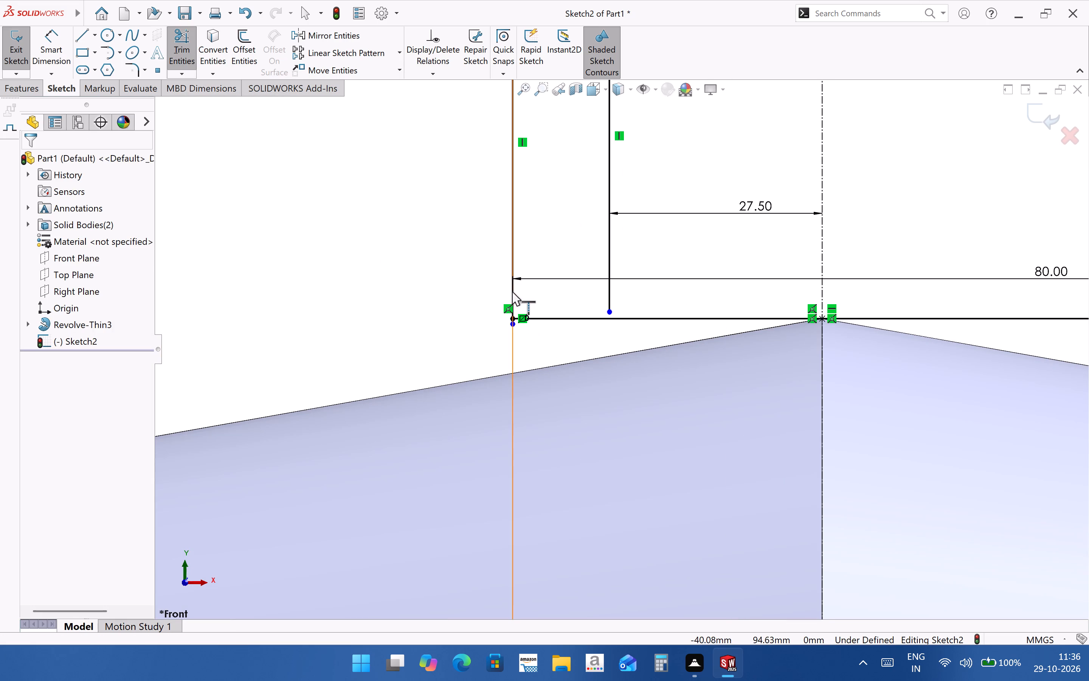
{"action": "left_click", "coordinate": [512, 291]}
{"action": "scroll", "coordinate": [573, 356], "scroll_direction": "down", "scroll_amount": 4}
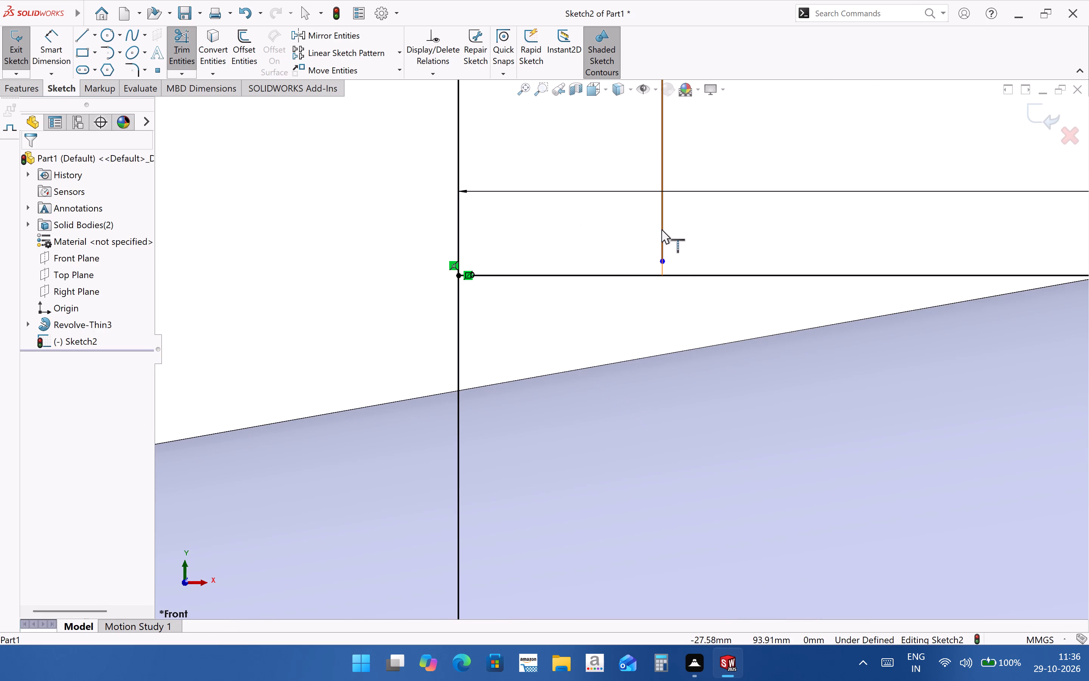
{"action": "left_click", "coordinate": [659, 243]}
{"action": "left_click", "coordinate": [664, 239]}
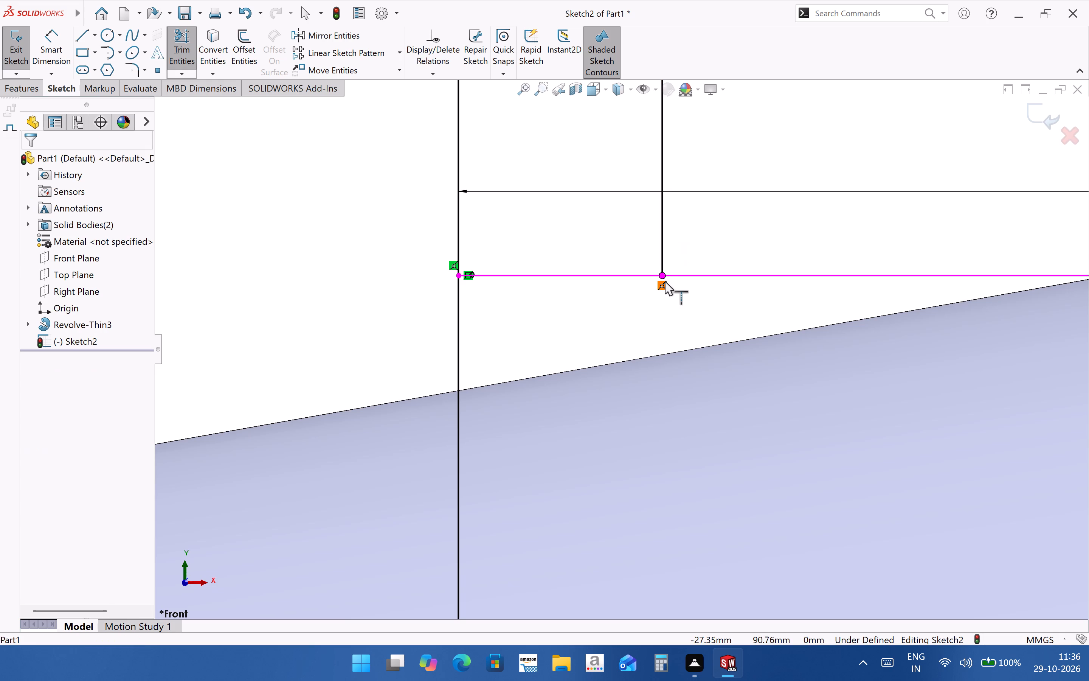
Sketch a vertical line about 9 mm long from the inner line's lower end down past the tapered edge.
{"action": "left_click", "coordinate": [83, 40]}
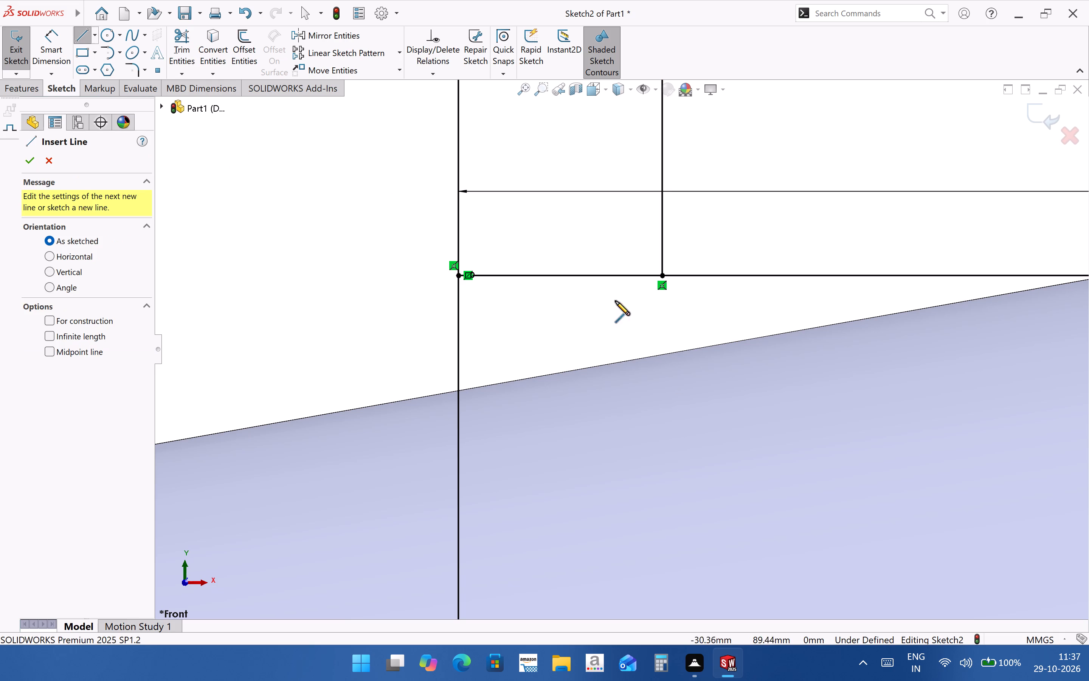
{"action": "left_click", "coordinate": [661, 276]}
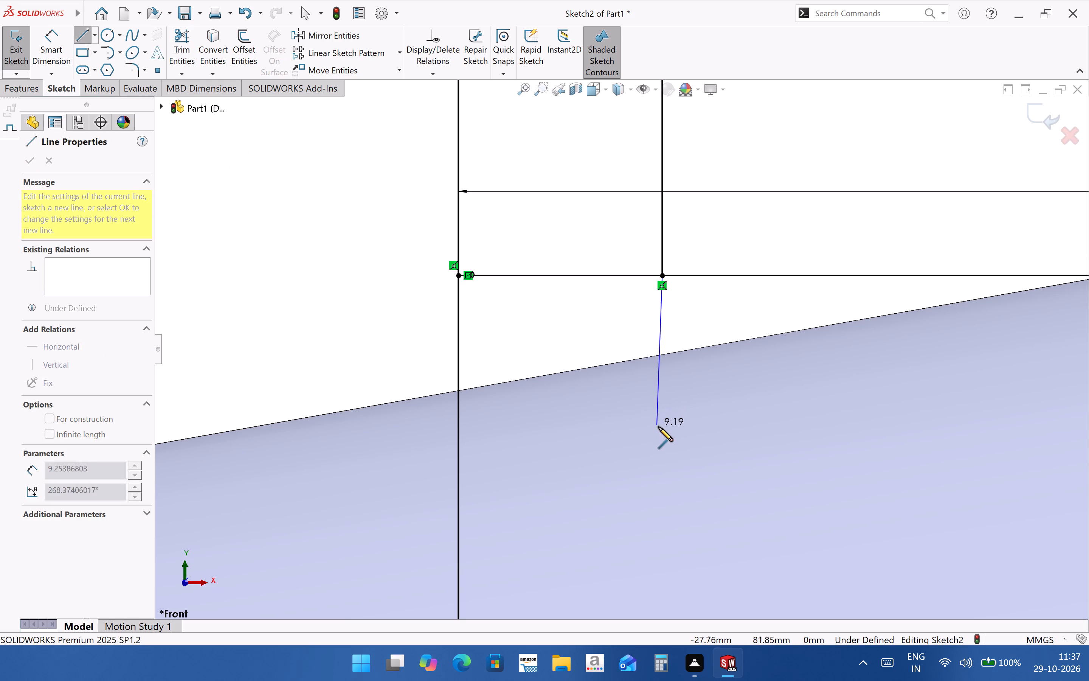
{"action": "left_click", "coordinate": [663, 430]}
{"action": "key", "text": "Escape"}
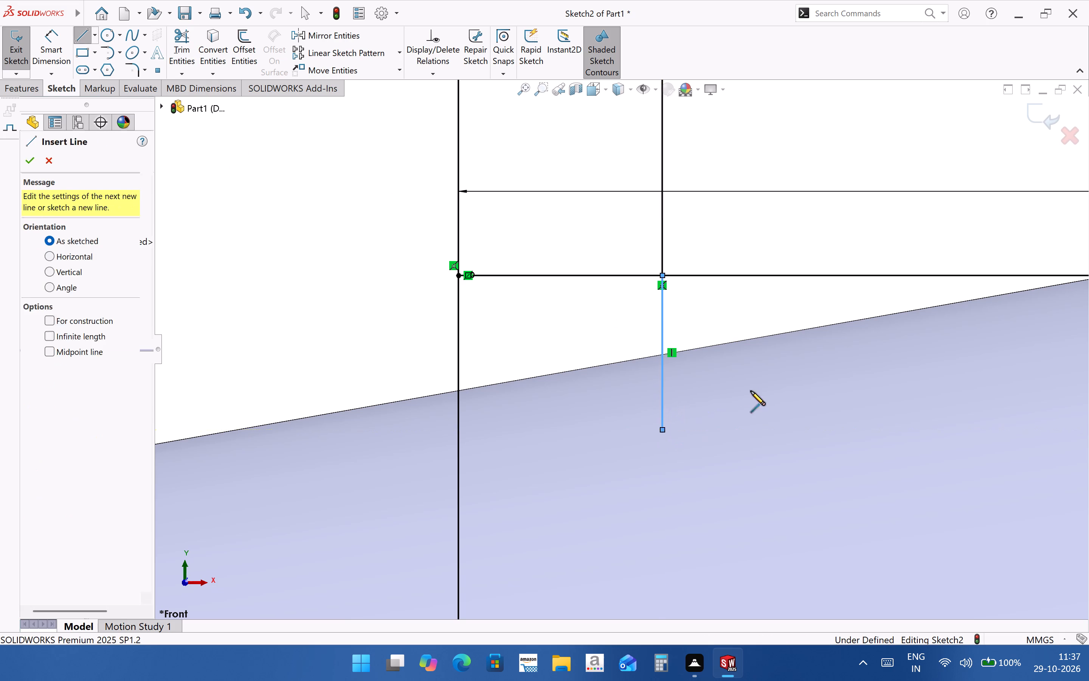
Convert the left tapered wall's upper edge into a sketch line.
{"action": "scroll", "coordinate": [349, 284], "scroll_direction": "up", "scroll_amount": 11}
{"action": "scroll", "coordinate": [702, 386], "scroll_direction": "down", "scroll_amount": 2}
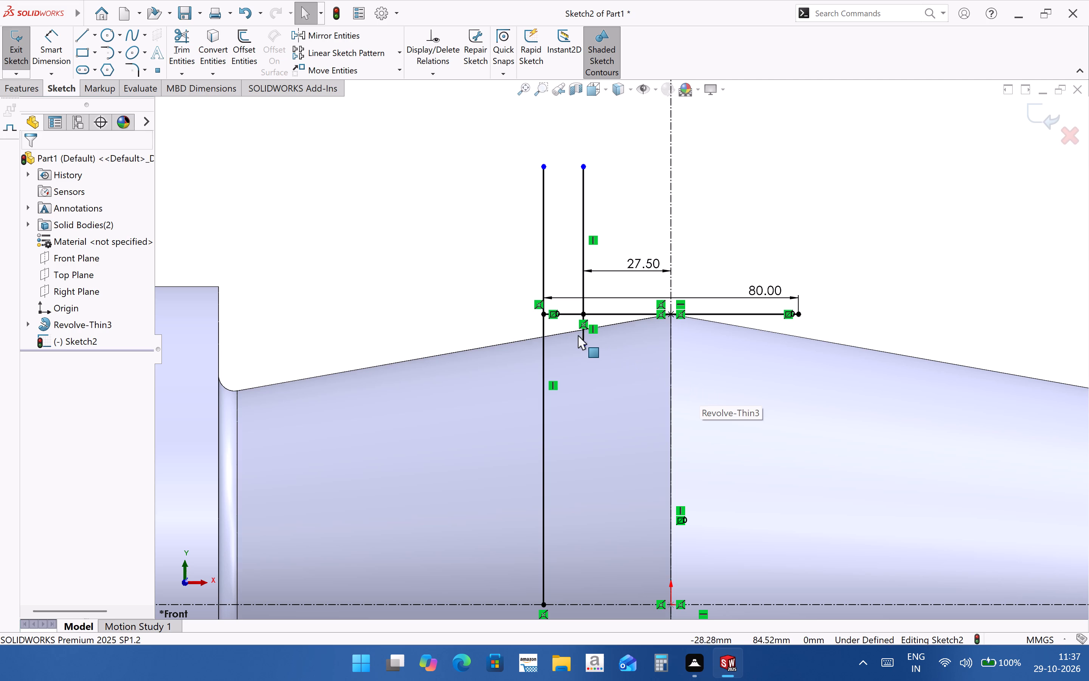
{"action": "left_click", "coordinate": [369, 367]}
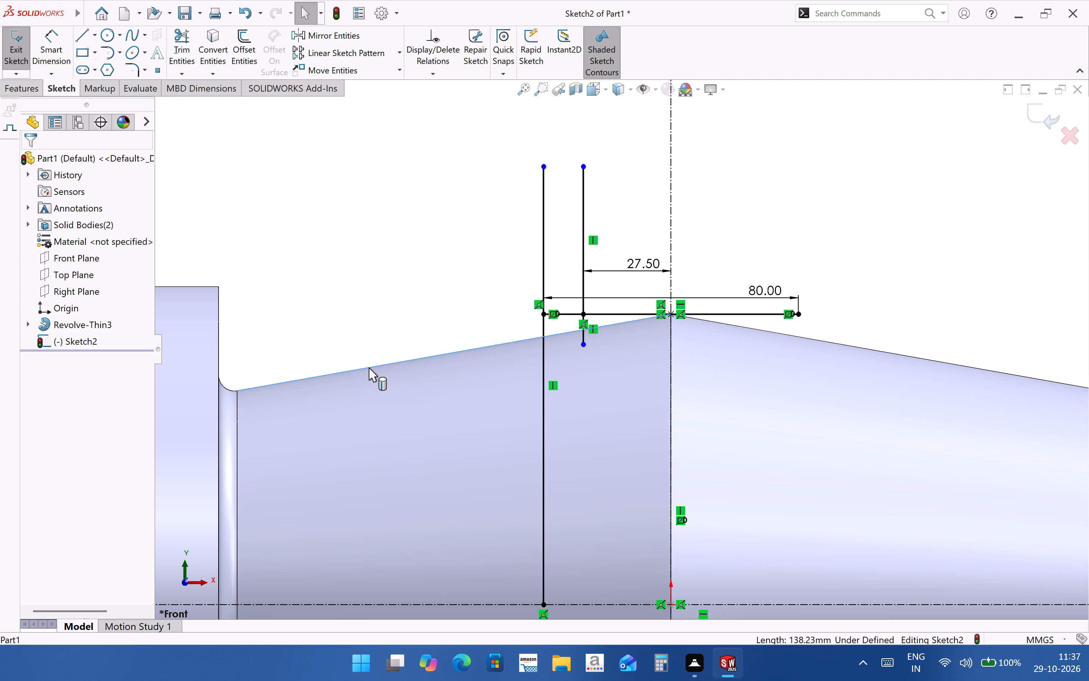
{"action": "left_click", "coordinate": [216, 58]}
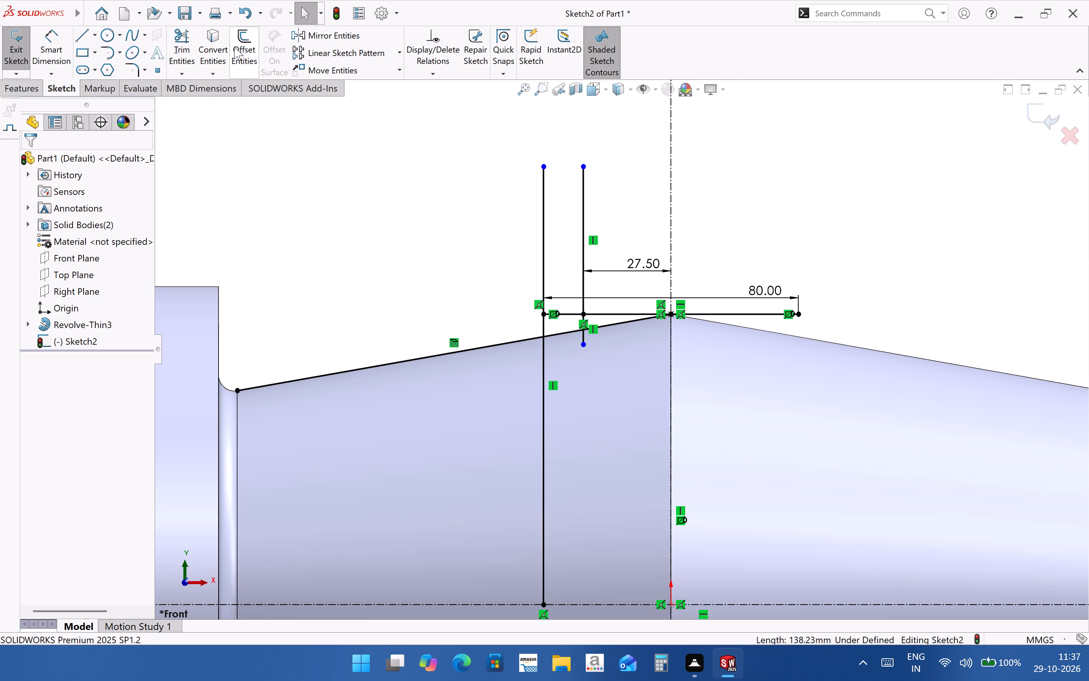
Trim the tapered line outside the outer vertical, the horizontal segment between the verticals, and both verticals below the taper.
{"action": "left_click", "coordinate": [184, 33]}
{"action": "left_click_drag", "start_coordinate": [462, 290], "coordinate": [492, 383]}
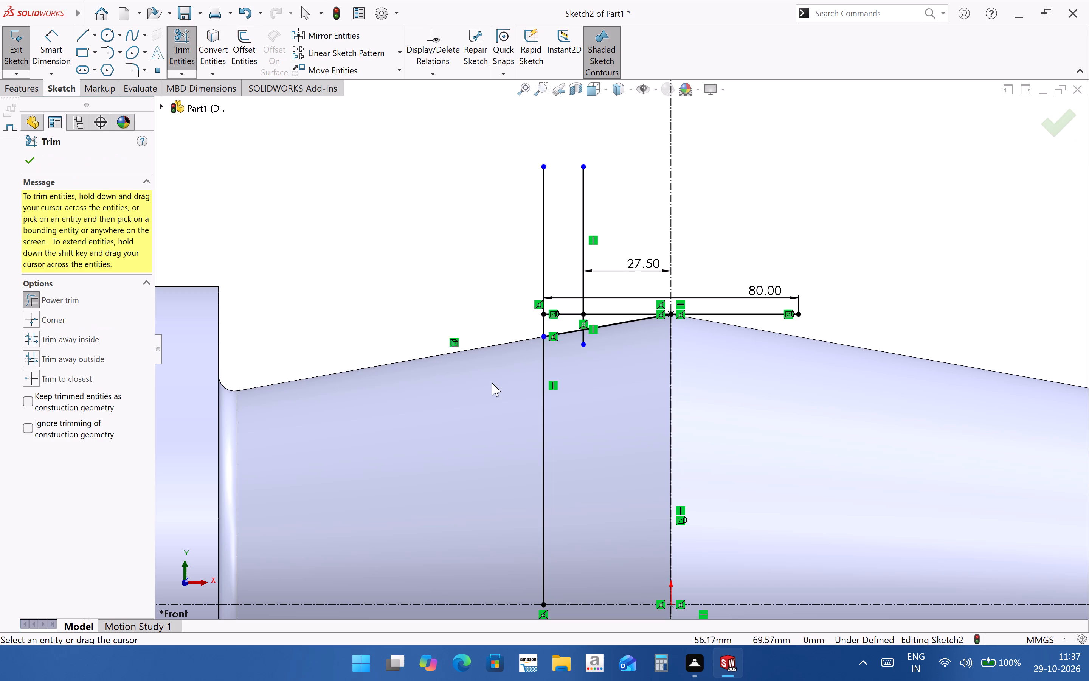
{"action": "scroll", "coordinate": [624, 329], "scroll_direction": "down", "scroll_amount": 2}
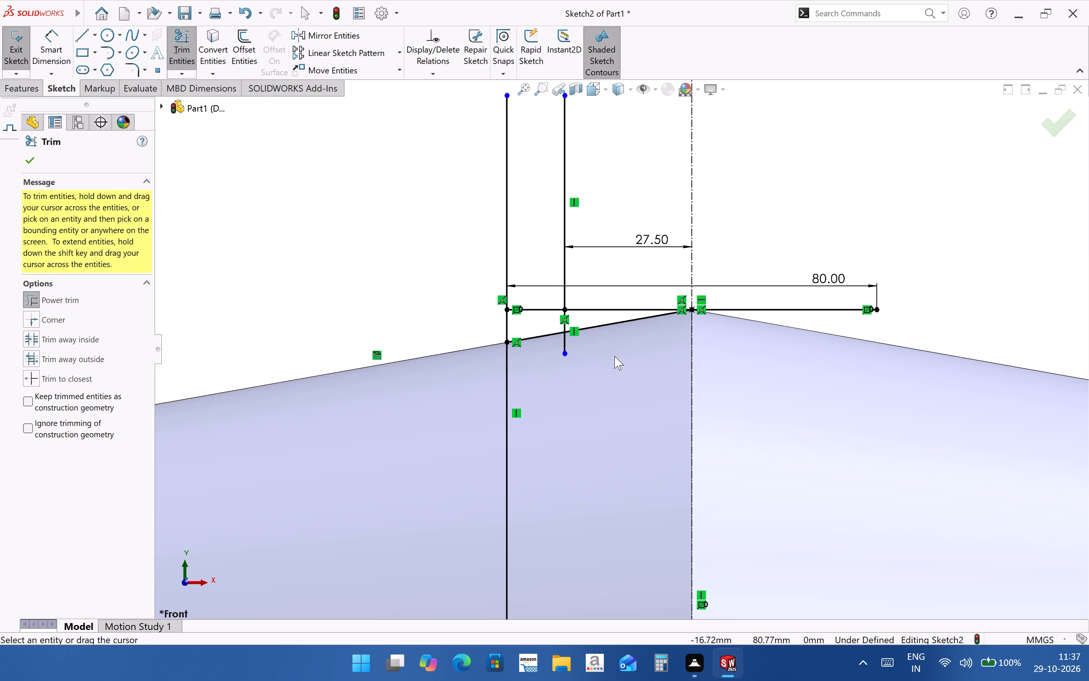
{"action": "left_click_drag", "start_coordinate": [531, 298], "coordinate": [533, 315]}
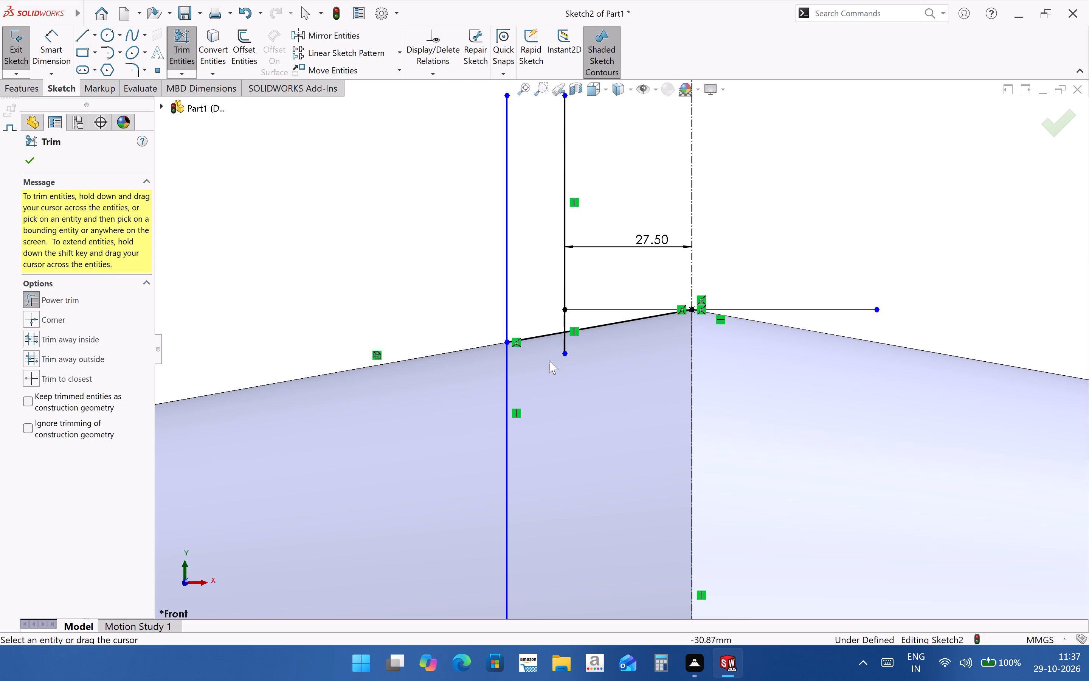
{"action": "left_click_drag", "start_coordinate": [554, 347], "coordinate": [567, 347]}
{"action": "left_click_drag", "start_coordinate": [495, 363], "coordinate": [516, 364]}
{"action": "scroll", "coordinate": [538, 420], "scroll_direction": "up", "scroll_amount": 3}
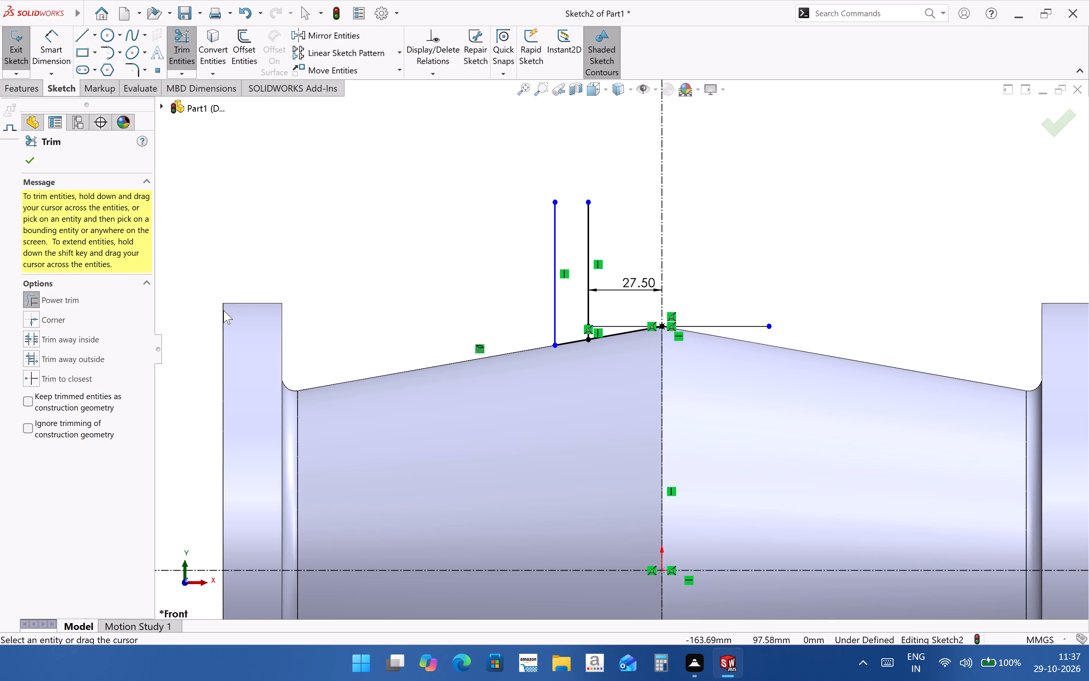
Dimension the outer vertical line at 40 mm from the vertical centerline.
{"action": "scroll", "coordinate": [698, 341], "scroll_direction": "down", "scroll_amount": 3}
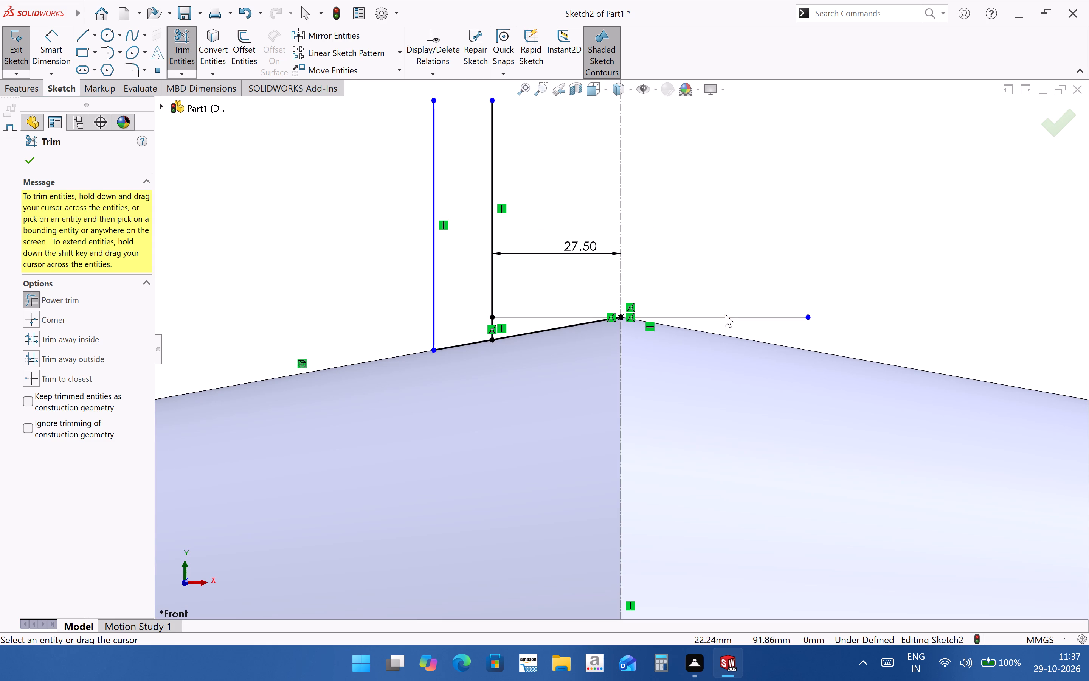
{"action": "left_click", "coordinate": [55, 48]}
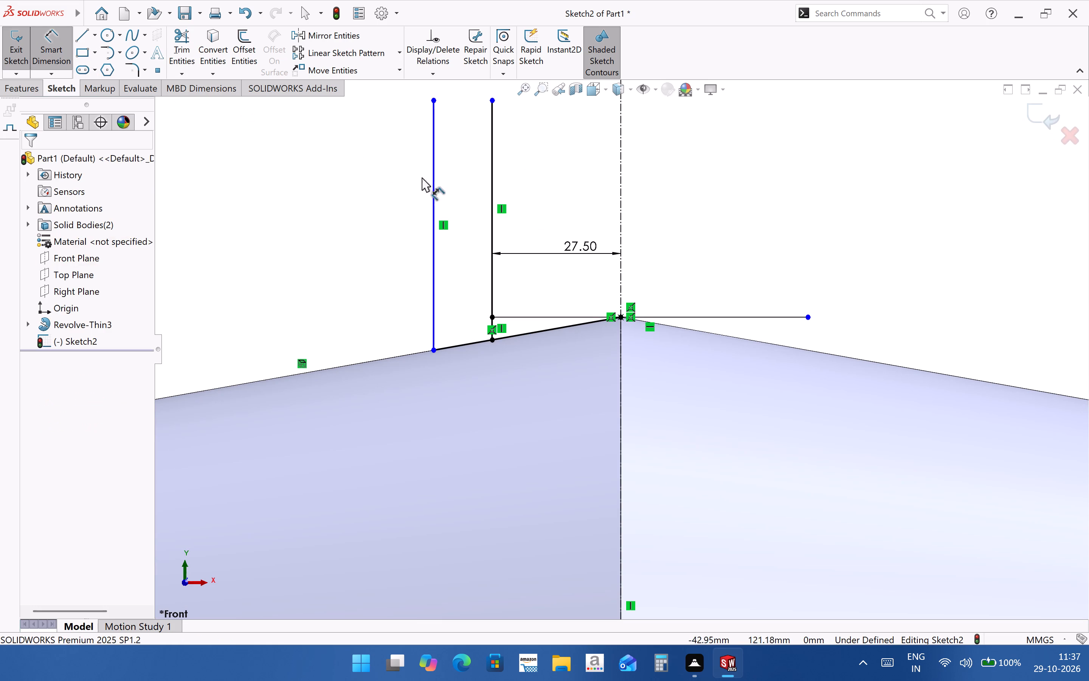
{"action": "left_click", "coordinate": [434, 178]}
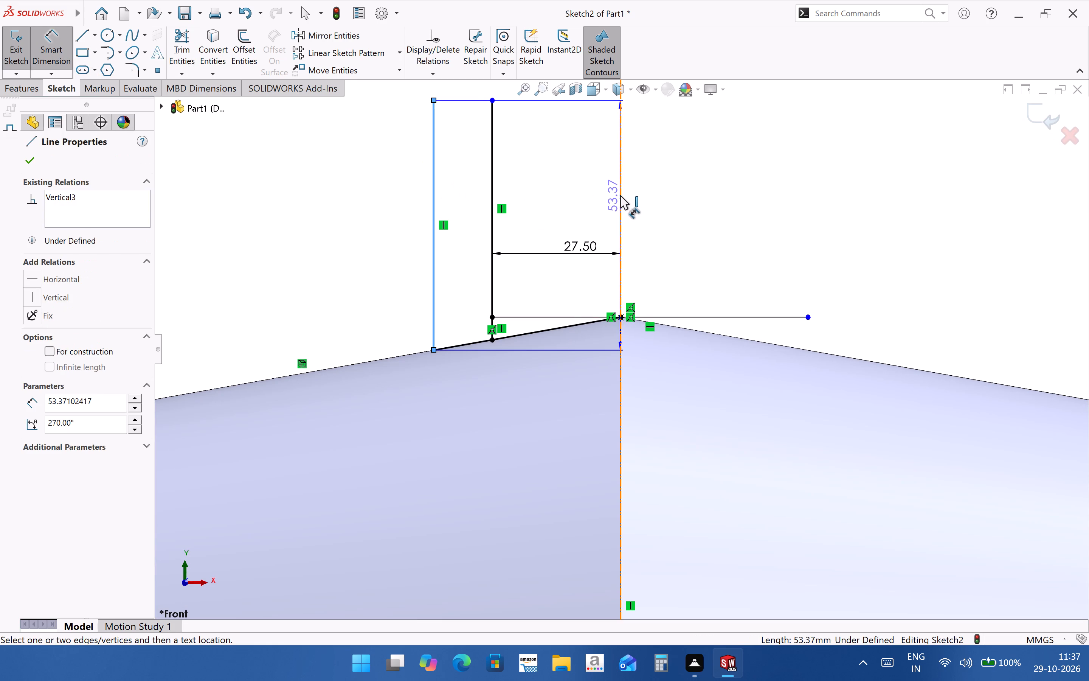
{"action": "left_click", "coordinate": [620, 195]}
{"action": "left_click", "coordinate": [575, 194]}
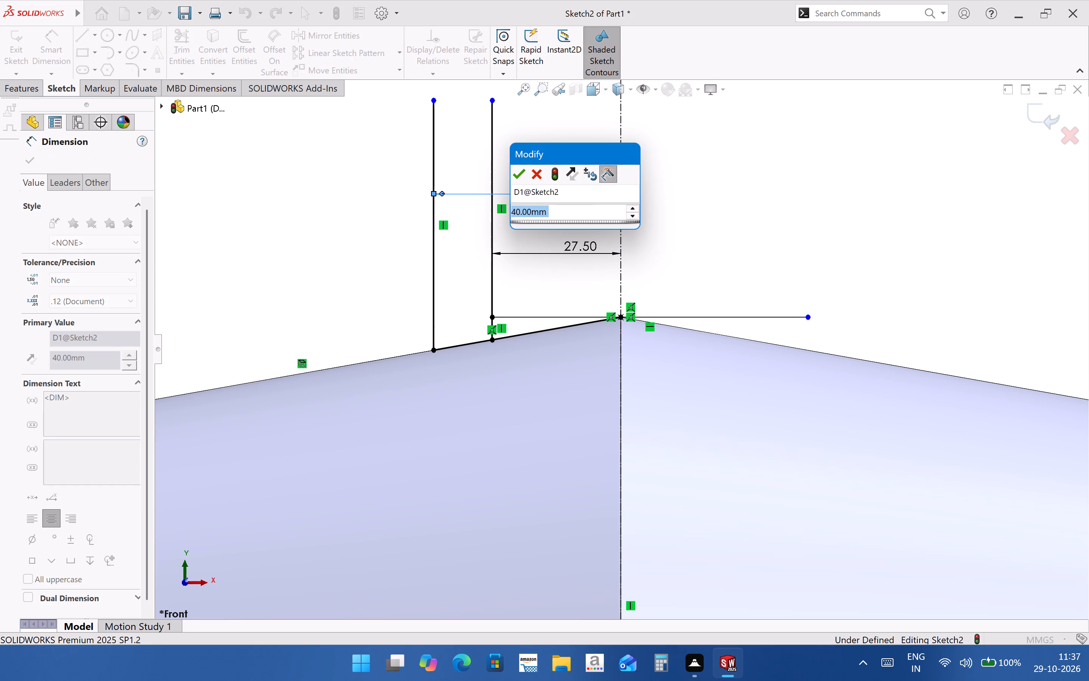
{"action": "left_click", "coordinate": [526, 179]}
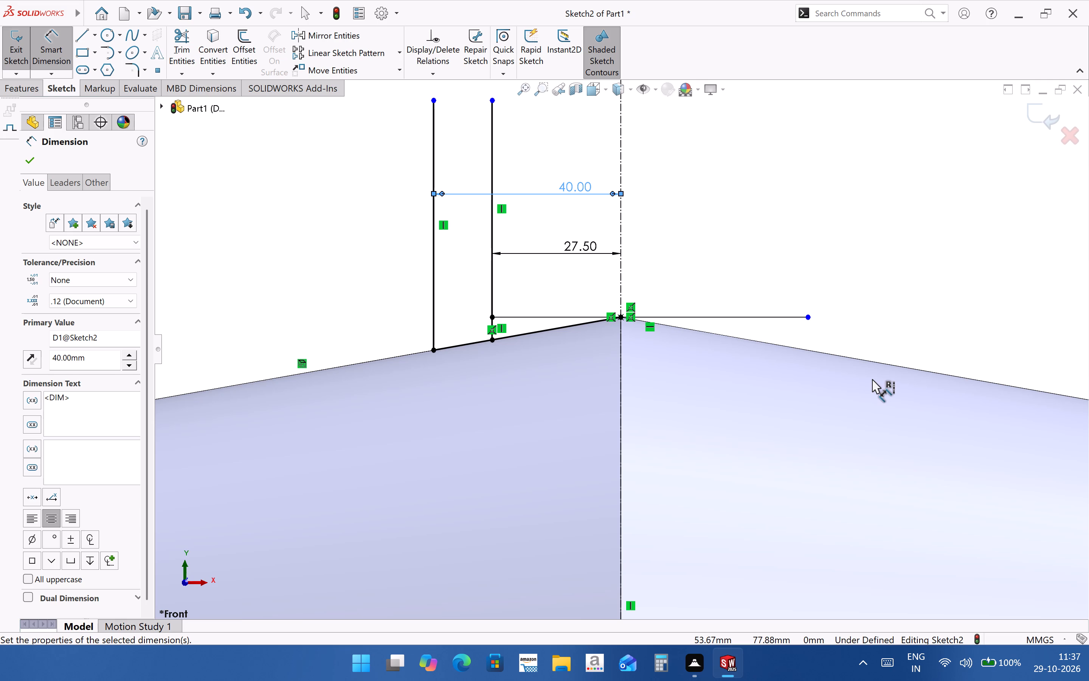
Dimension the outer vertical line's upper endpoint at 150 mm above the origin.
{"action": "scroll", "coordinate": [550, 403], "scroll_direction": "up", "scroll_amount": 2}
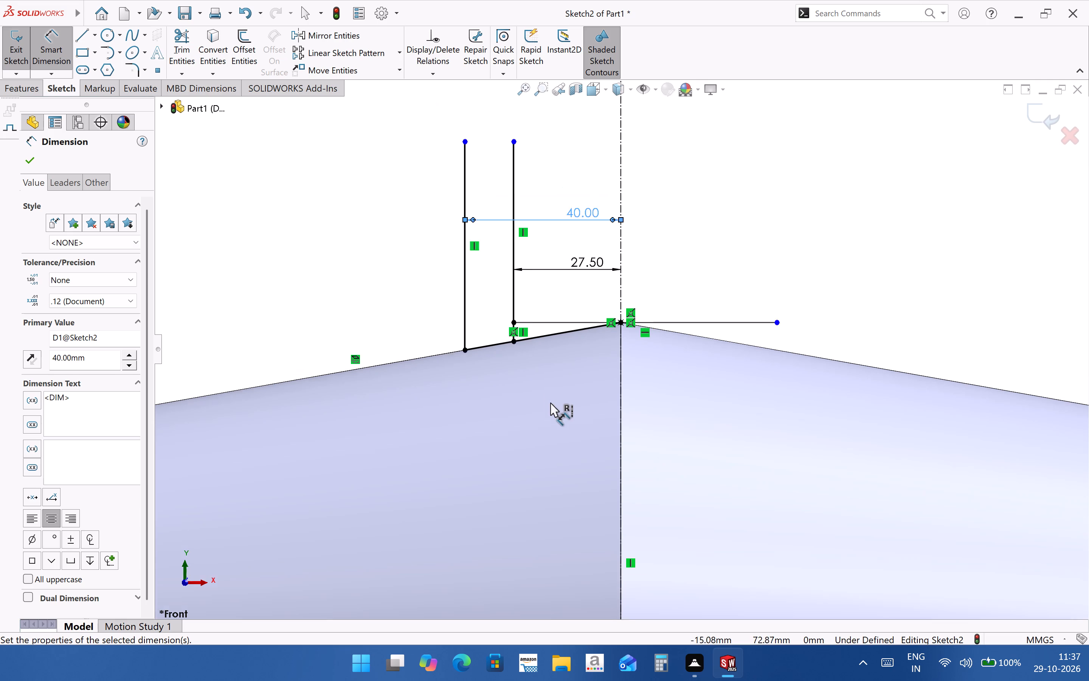
{"action": "scroll", "coordinate": [553, 398], "scroll_direction": "up", "scroll_amount": 2}
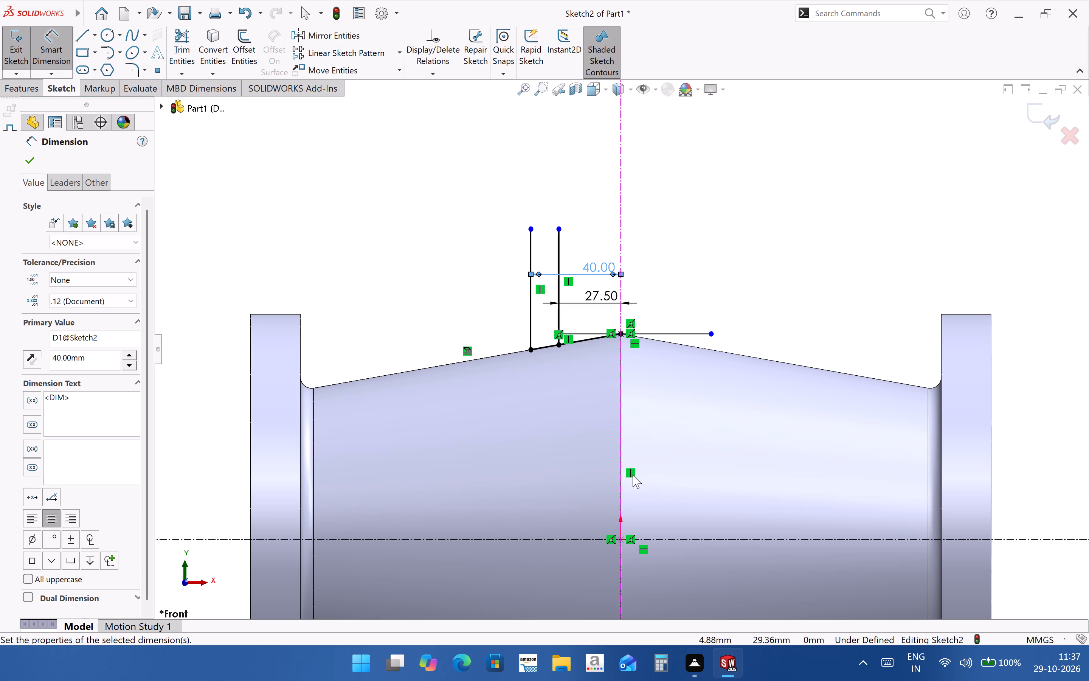
{"action": "left_click", "coordinate": [623, 540]}
{"action": "left_click", "coordinate": [529, 227]}
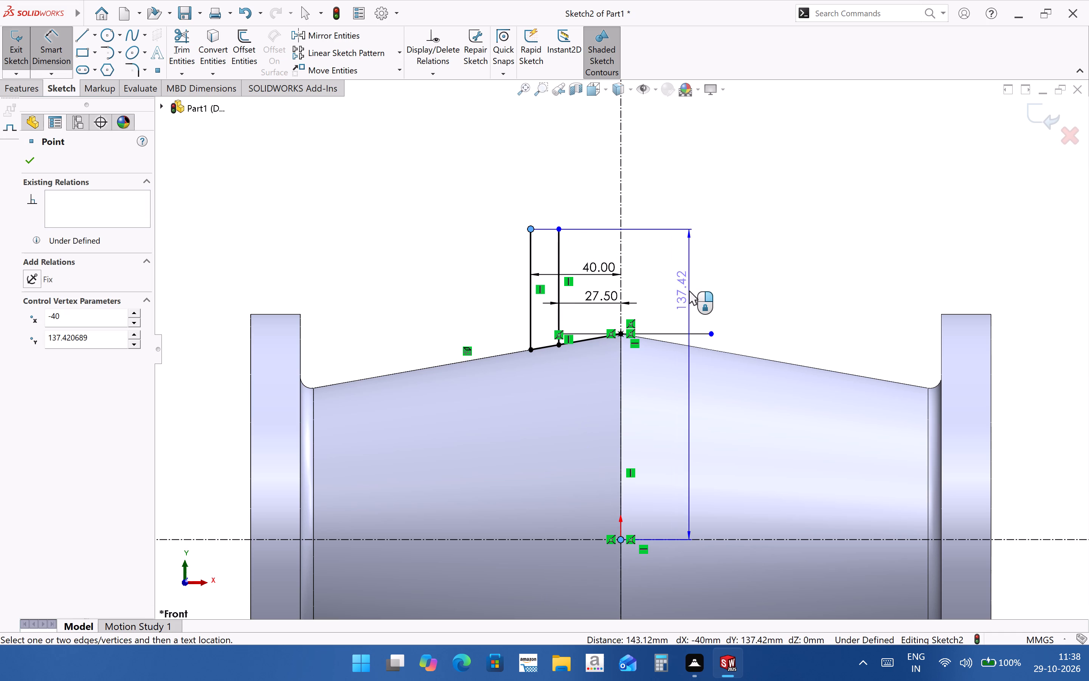
{"action": "left_click", "coordinate": [469, 322]}
{"action": "type", "text": "150"}
{"action": "key", "text": "Return"}
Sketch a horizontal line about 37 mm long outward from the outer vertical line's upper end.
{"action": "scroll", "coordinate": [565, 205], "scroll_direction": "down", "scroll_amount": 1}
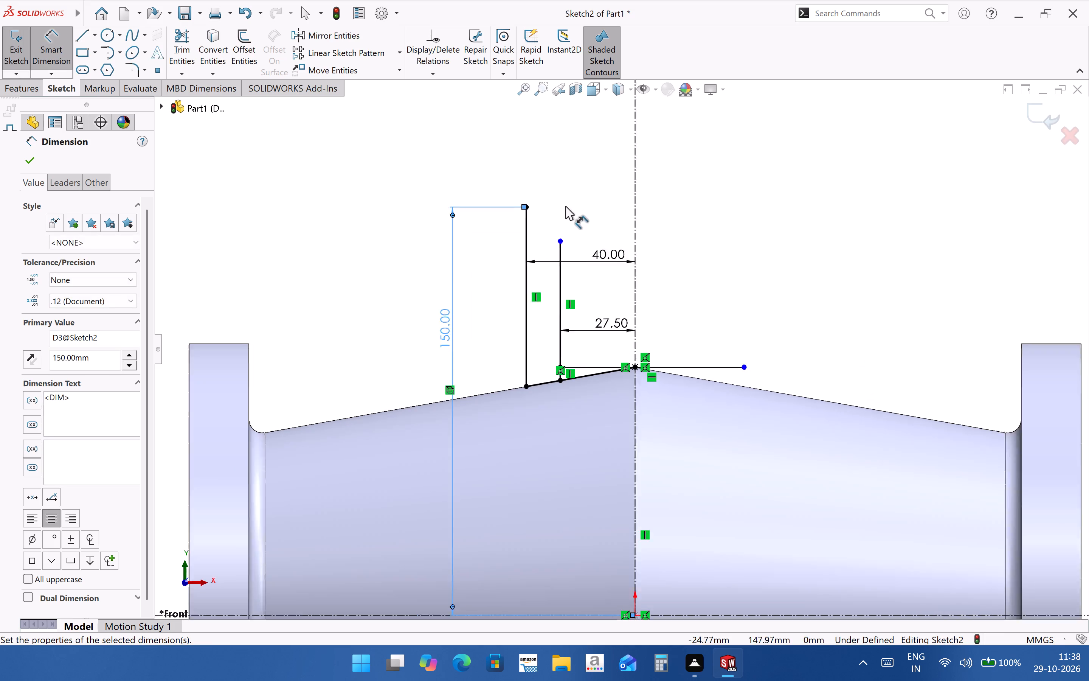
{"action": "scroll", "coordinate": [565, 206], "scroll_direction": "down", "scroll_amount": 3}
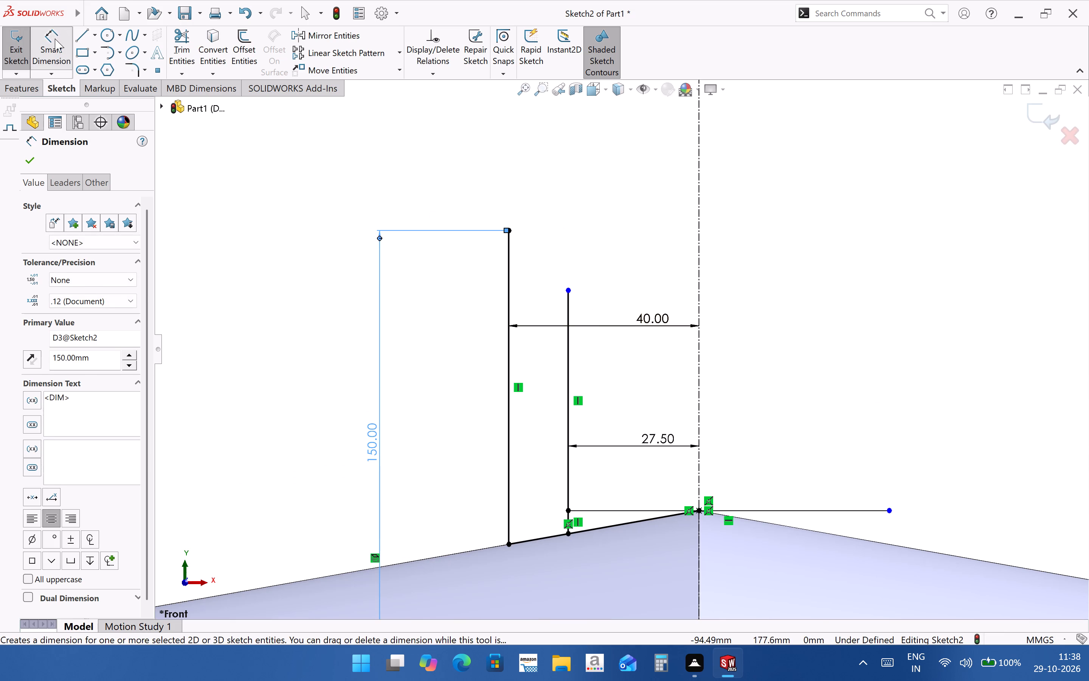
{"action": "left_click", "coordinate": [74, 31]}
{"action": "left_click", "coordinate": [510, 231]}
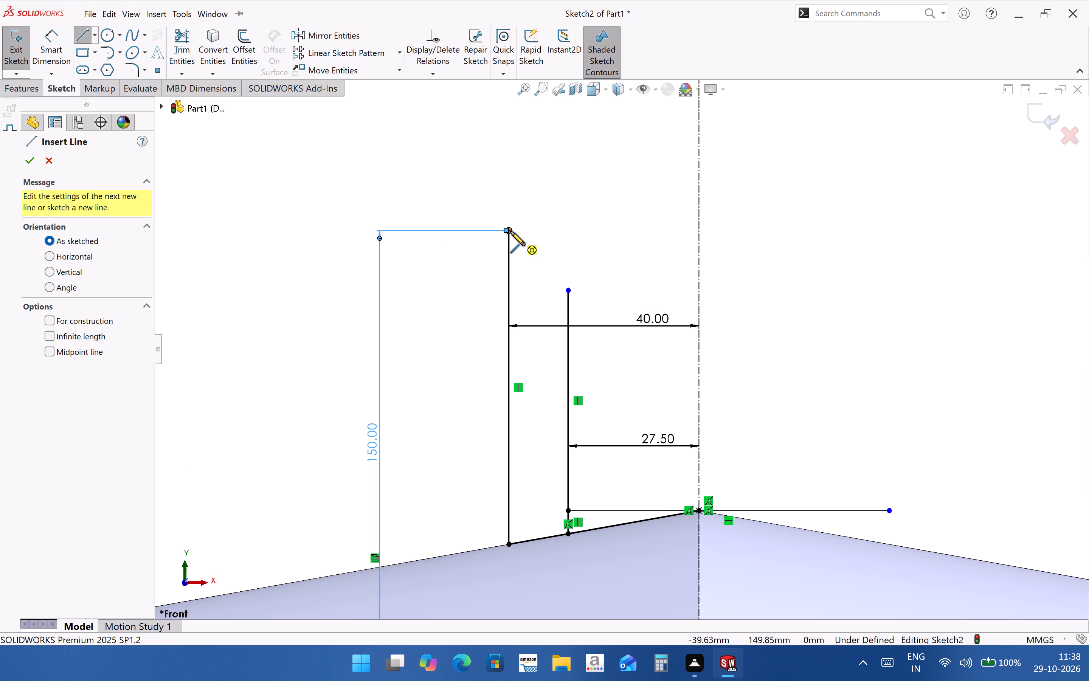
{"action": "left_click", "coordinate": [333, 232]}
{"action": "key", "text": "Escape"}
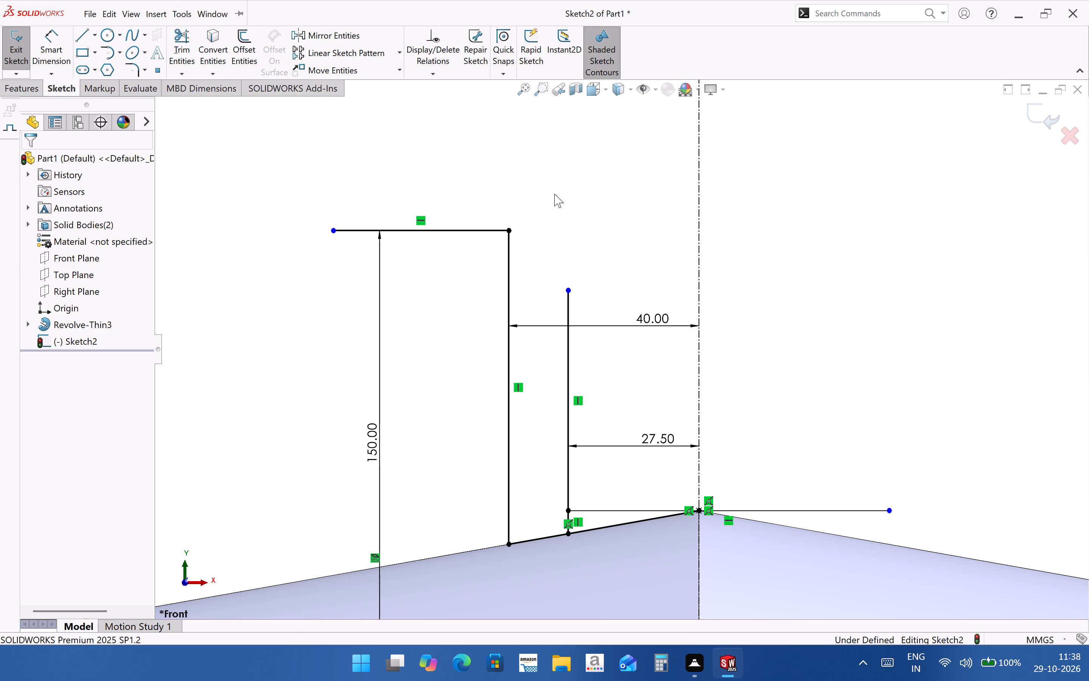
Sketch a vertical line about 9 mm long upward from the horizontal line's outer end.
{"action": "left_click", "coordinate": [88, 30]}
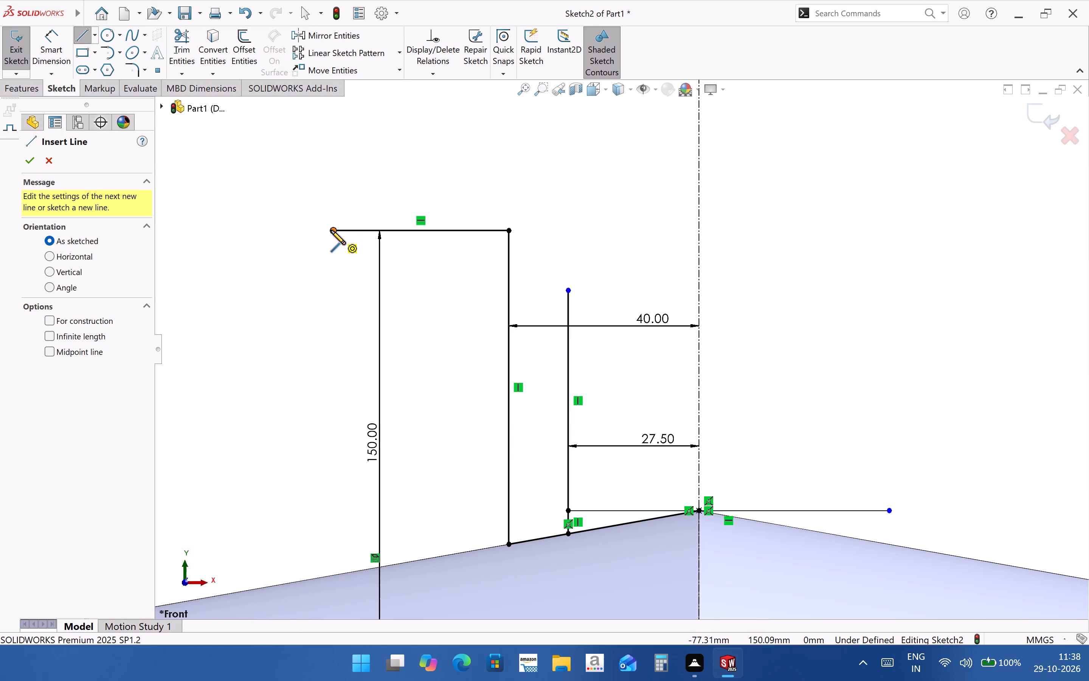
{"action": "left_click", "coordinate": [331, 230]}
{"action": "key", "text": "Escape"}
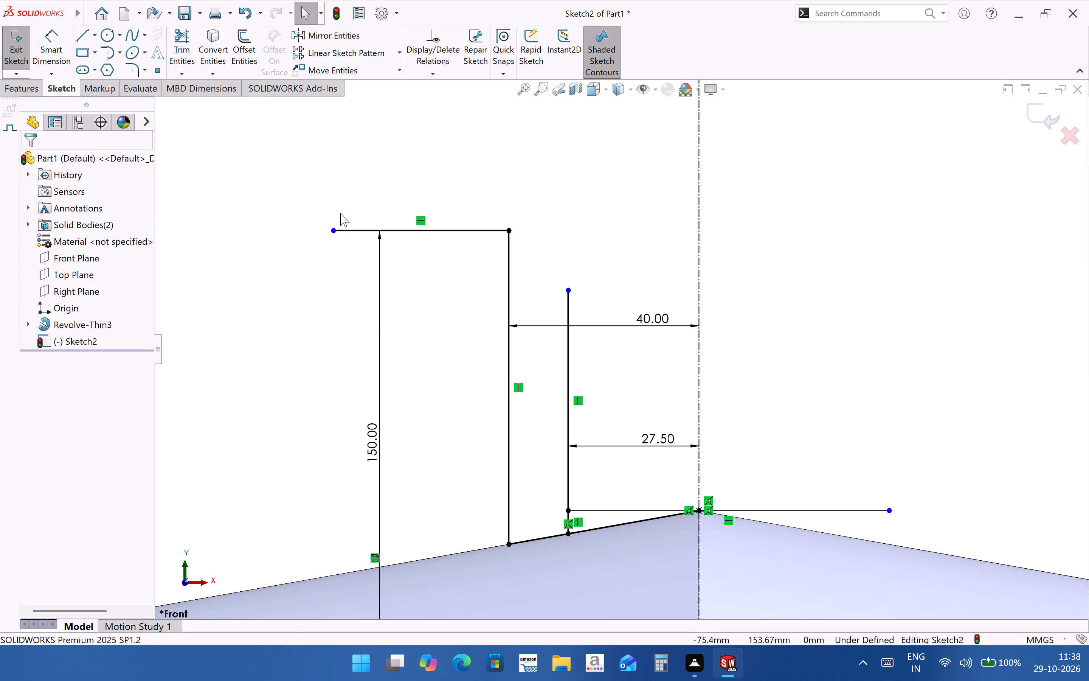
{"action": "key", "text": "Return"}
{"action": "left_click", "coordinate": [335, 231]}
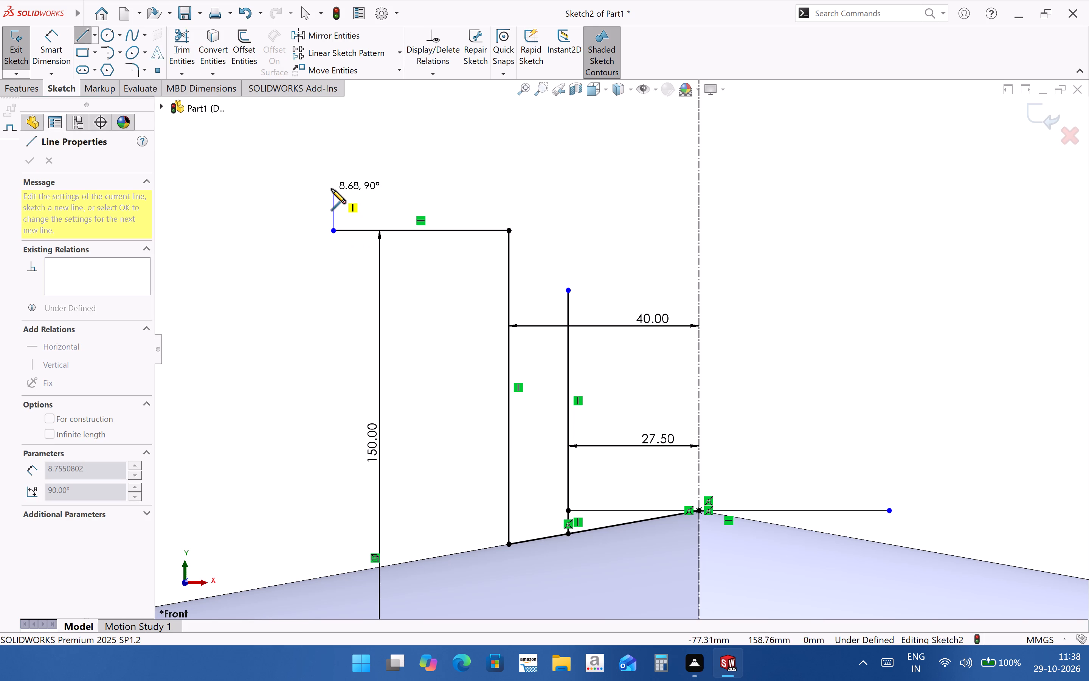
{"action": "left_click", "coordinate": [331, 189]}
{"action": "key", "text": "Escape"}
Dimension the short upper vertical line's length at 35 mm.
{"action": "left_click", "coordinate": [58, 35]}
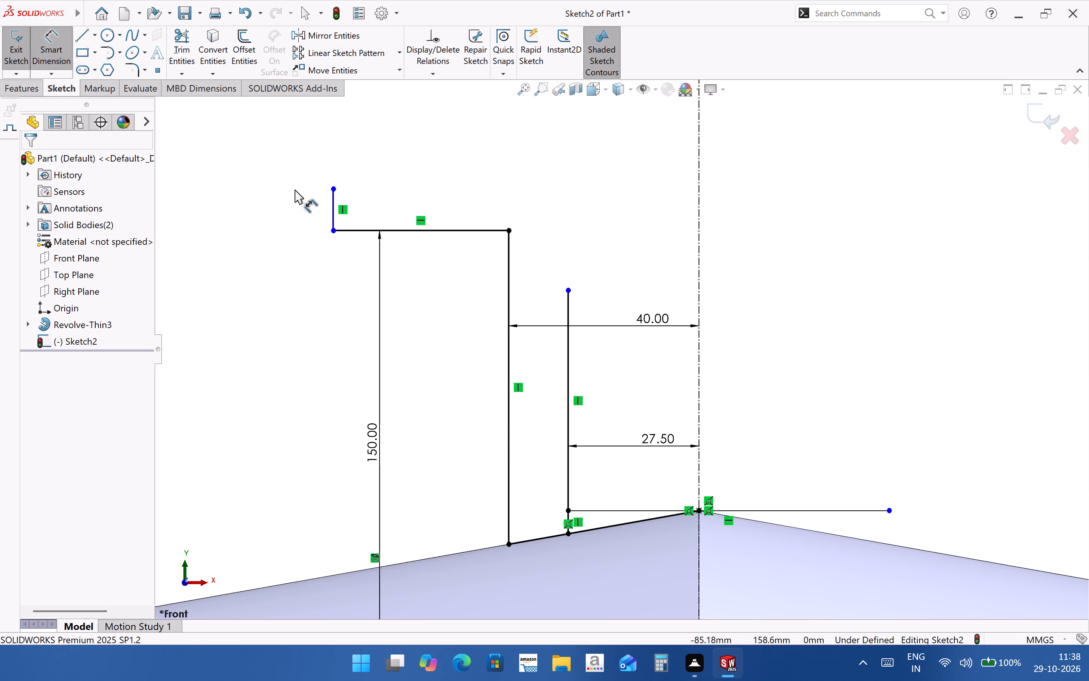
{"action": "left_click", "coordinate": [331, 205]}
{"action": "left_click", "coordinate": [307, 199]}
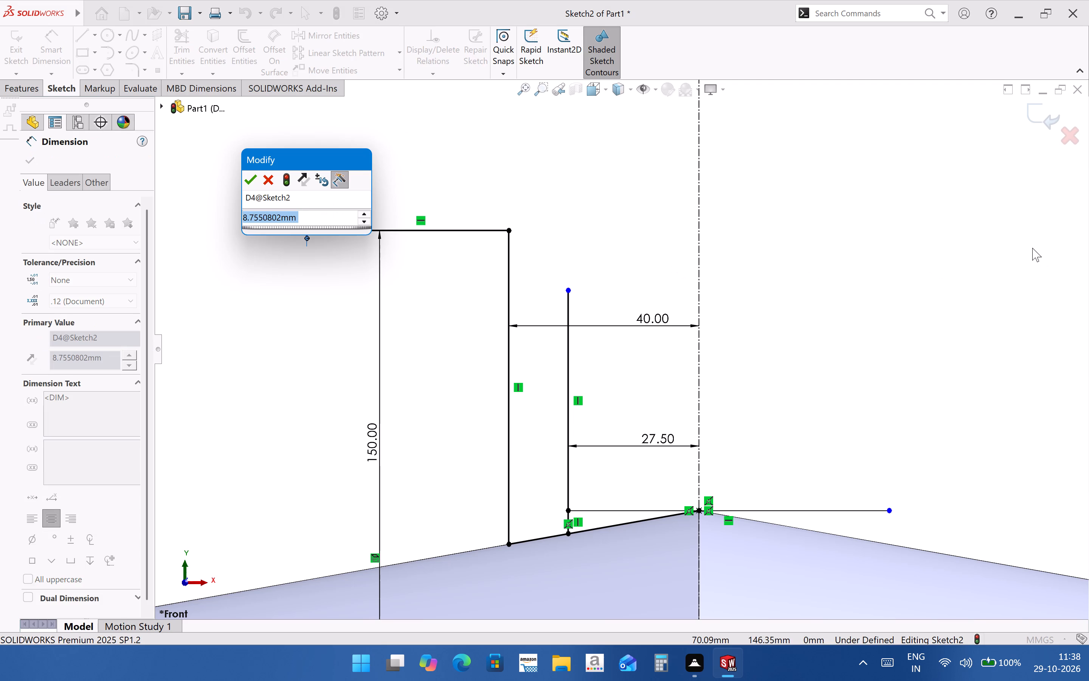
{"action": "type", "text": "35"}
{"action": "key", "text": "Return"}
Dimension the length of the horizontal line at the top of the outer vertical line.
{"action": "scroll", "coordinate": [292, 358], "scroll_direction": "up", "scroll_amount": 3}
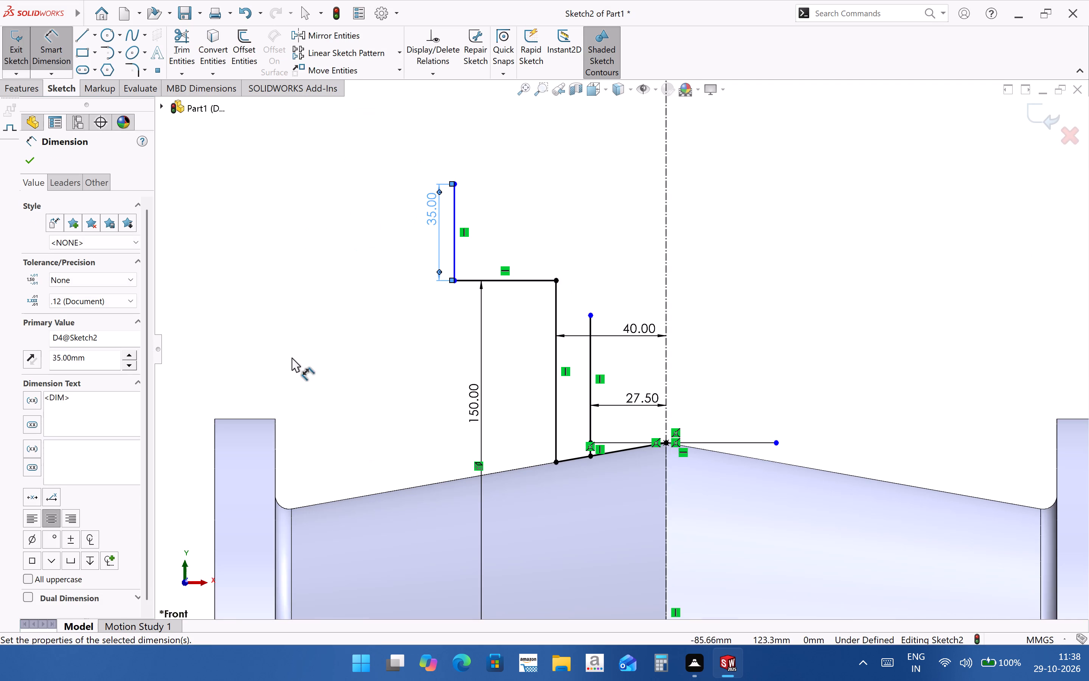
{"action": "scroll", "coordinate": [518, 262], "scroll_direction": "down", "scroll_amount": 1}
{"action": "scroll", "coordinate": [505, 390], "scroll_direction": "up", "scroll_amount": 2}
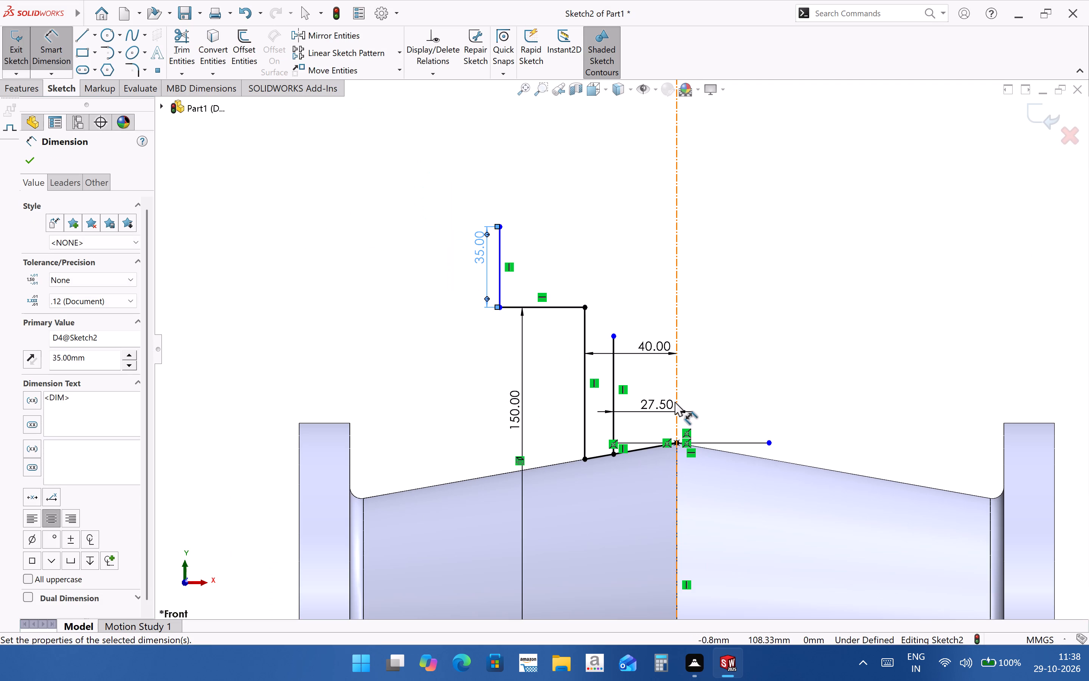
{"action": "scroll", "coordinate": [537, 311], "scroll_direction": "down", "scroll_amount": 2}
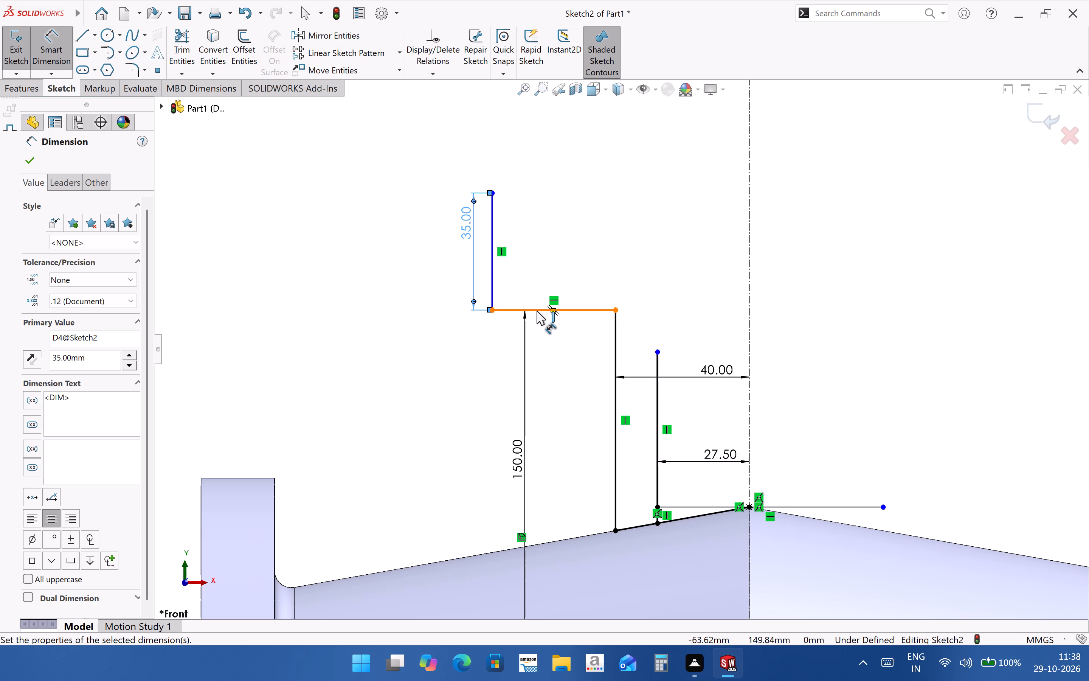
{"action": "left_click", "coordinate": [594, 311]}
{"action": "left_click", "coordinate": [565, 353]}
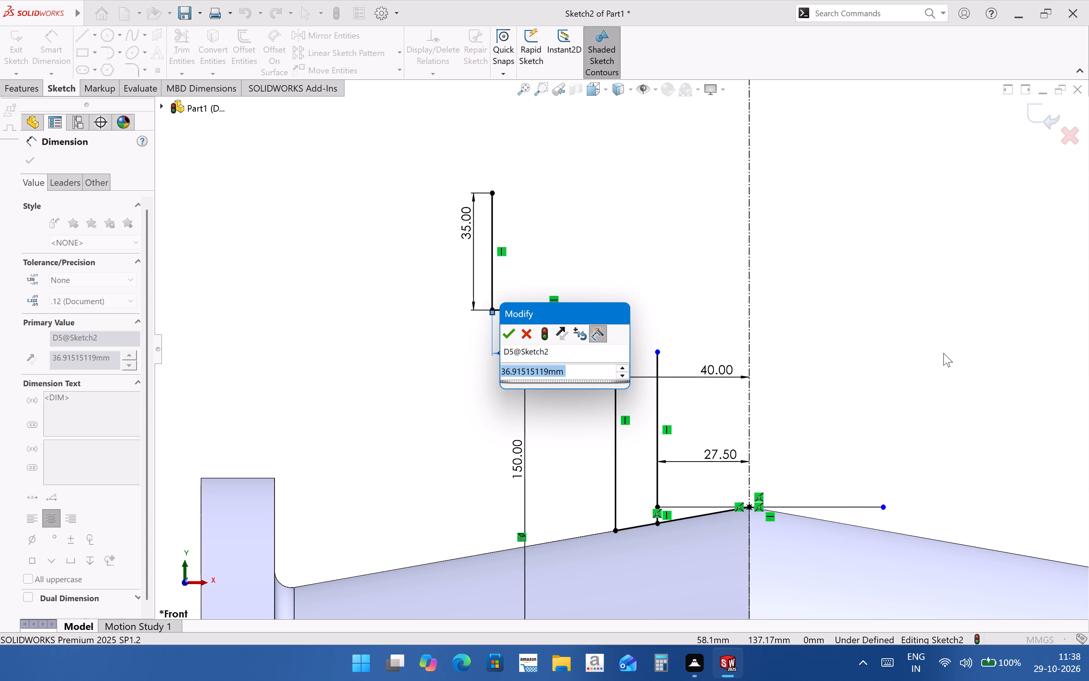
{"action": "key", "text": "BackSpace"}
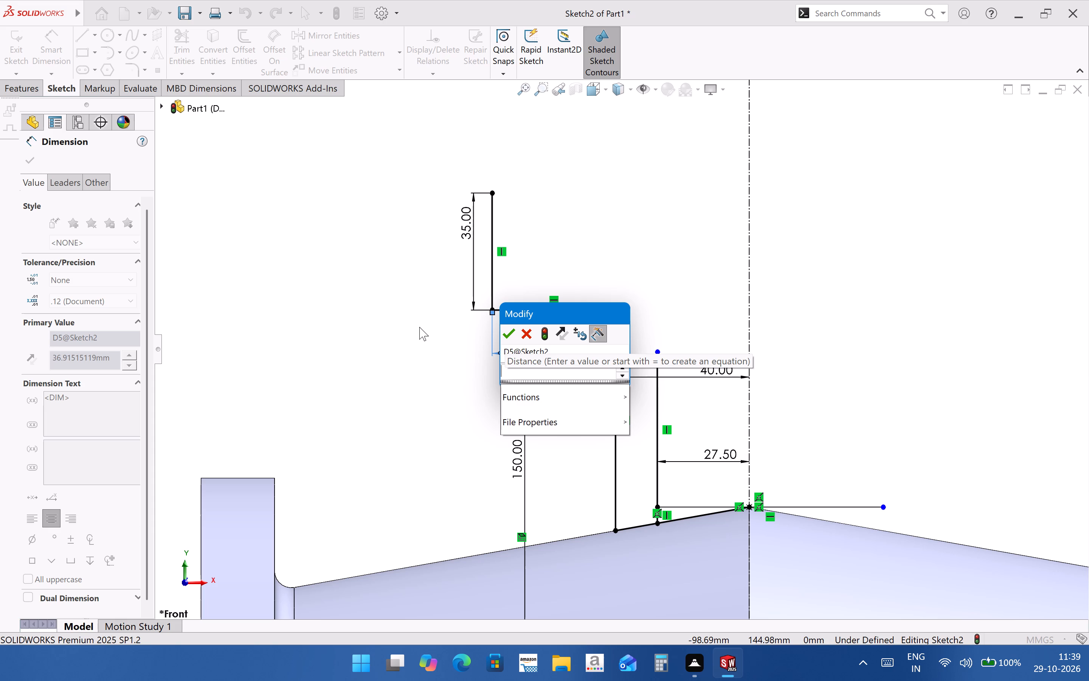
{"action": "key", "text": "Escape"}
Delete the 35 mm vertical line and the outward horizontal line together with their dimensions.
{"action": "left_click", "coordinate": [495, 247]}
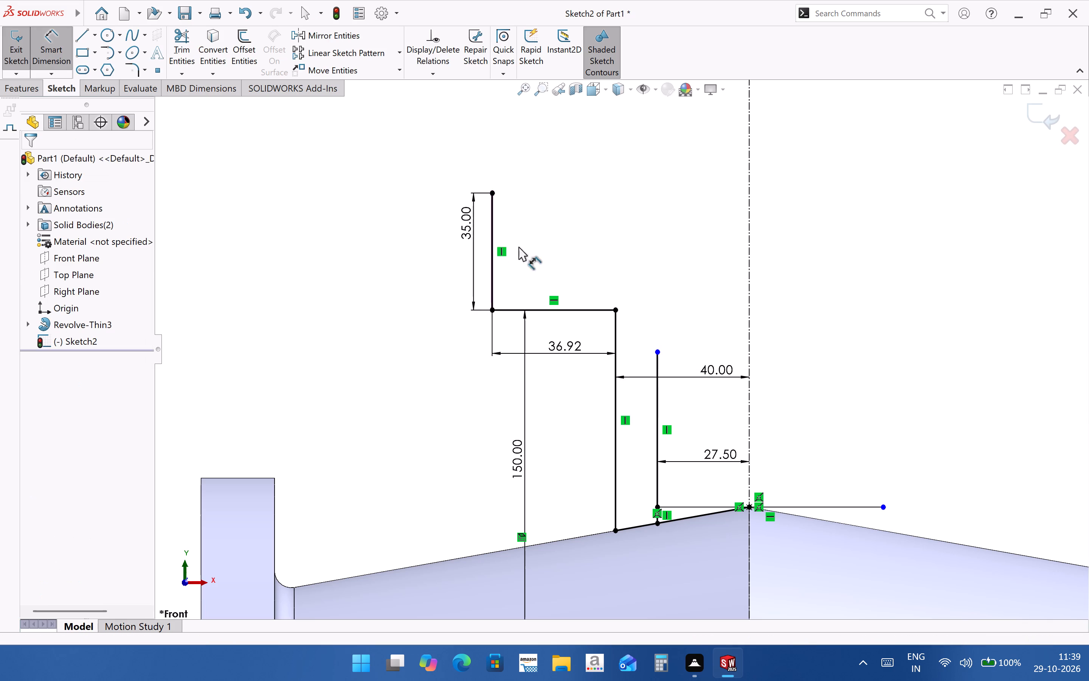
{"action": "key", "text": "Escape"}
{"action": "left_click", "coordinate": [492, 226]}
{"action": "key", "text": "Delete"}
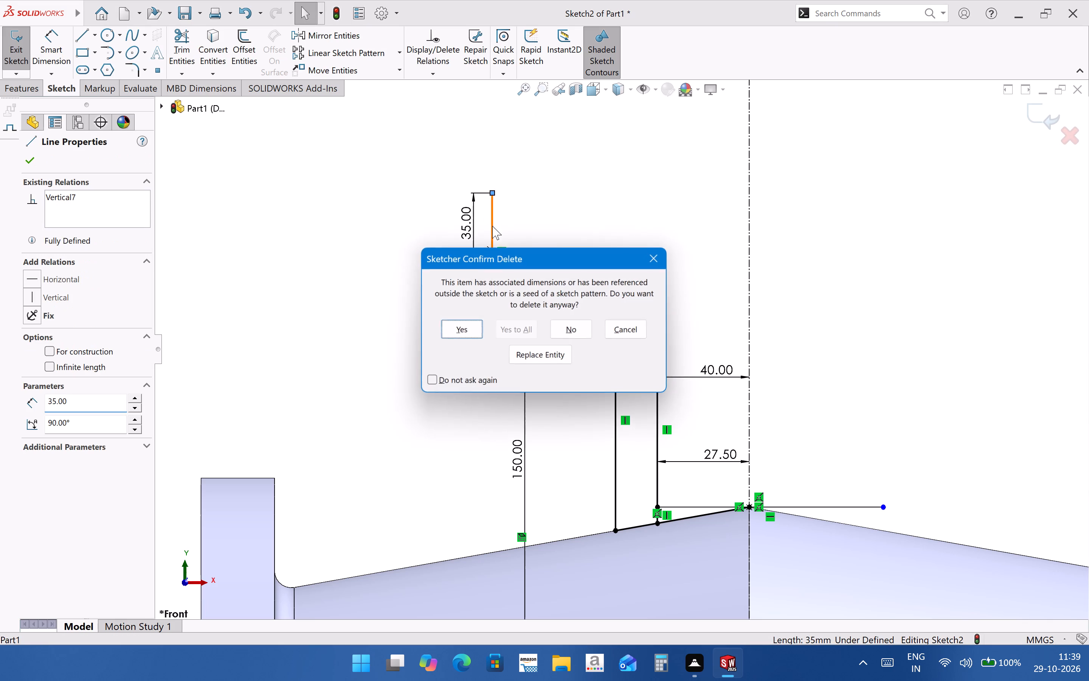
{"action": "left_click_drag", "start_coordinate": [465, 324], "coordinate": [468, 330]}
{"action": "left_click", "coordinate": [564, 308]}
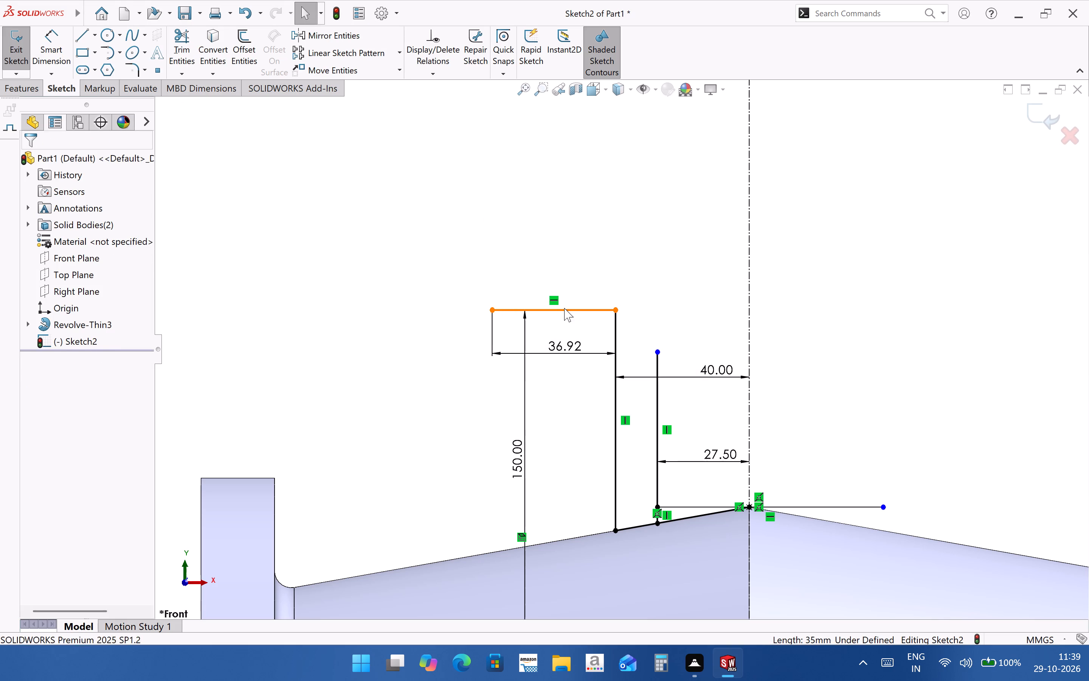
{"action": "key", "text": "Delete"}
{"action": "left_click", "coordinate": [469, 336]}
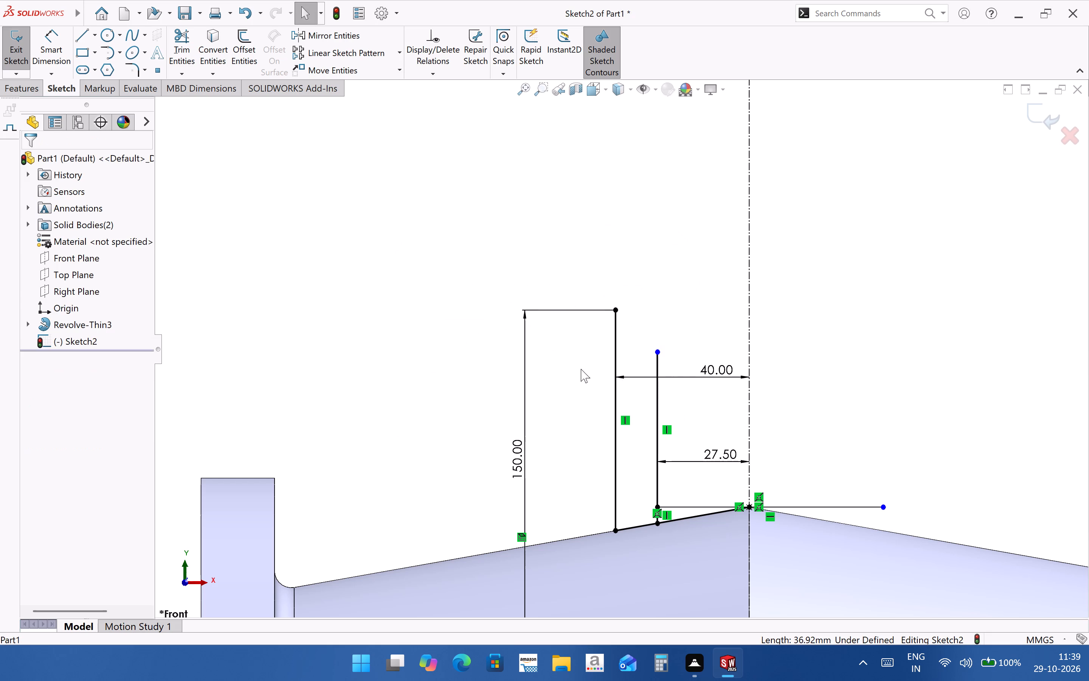
Sketch a horizontal line from the outer vertical line's upper end inward, past the inner vertical line toward the centerline.
{"action": "scroll", "coordinate": [440, 284], "scroll_direction": "up", "scroll_amount": 2}
{"action": "left_click", "coordinate": [79, 41]}
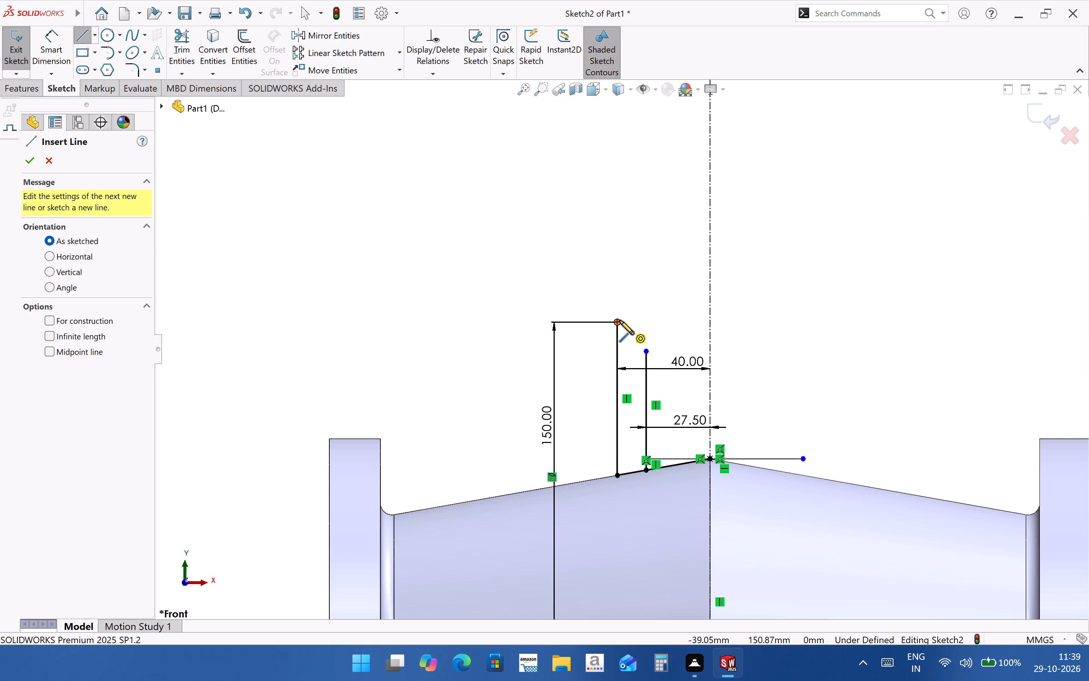
{"action": "scroll", "coordinate": [794, 377], "scroll_direction": "down", "scroll_amount": 2}
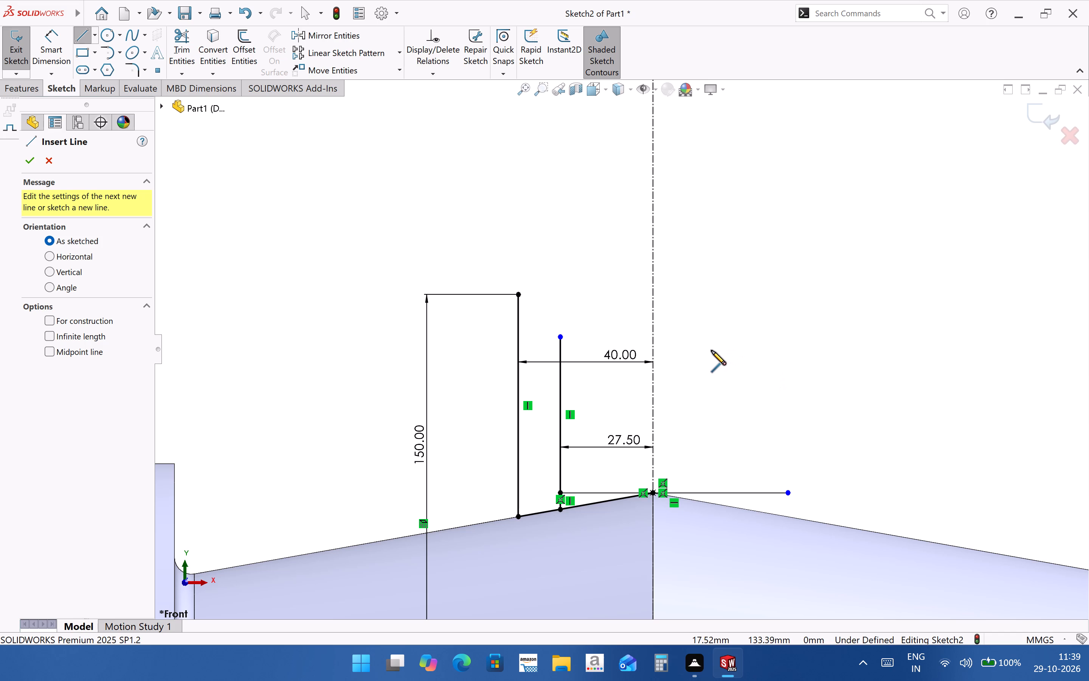
{"action": "left_click", "coordinate": [519, 296]}
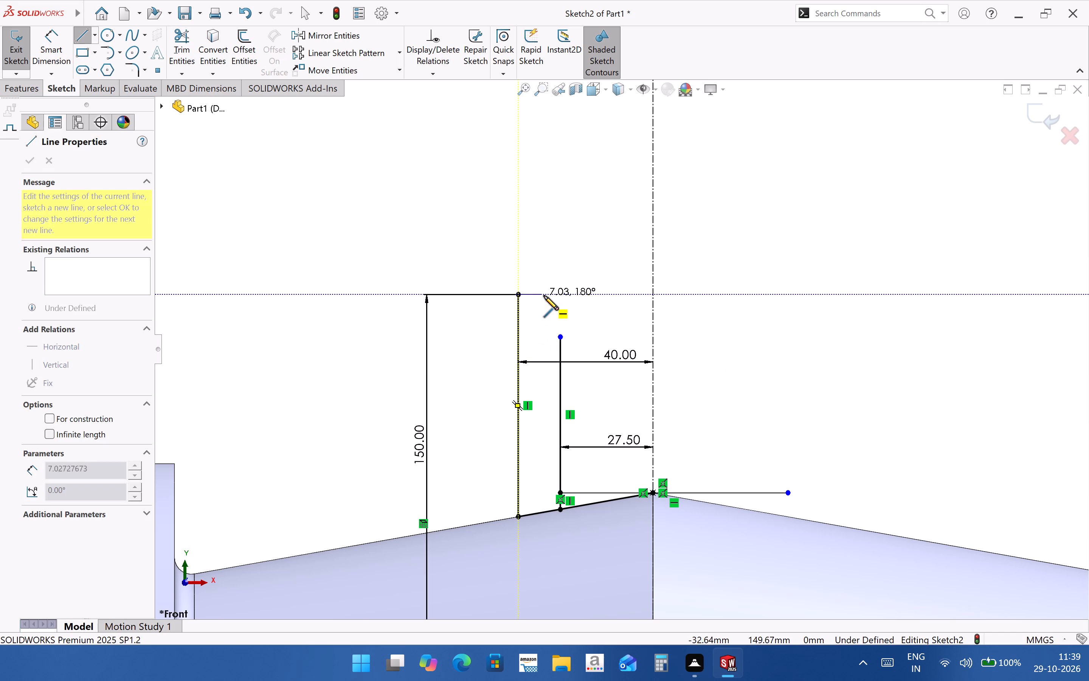
{"action": "left_click", "coordinate": [577, 295]}
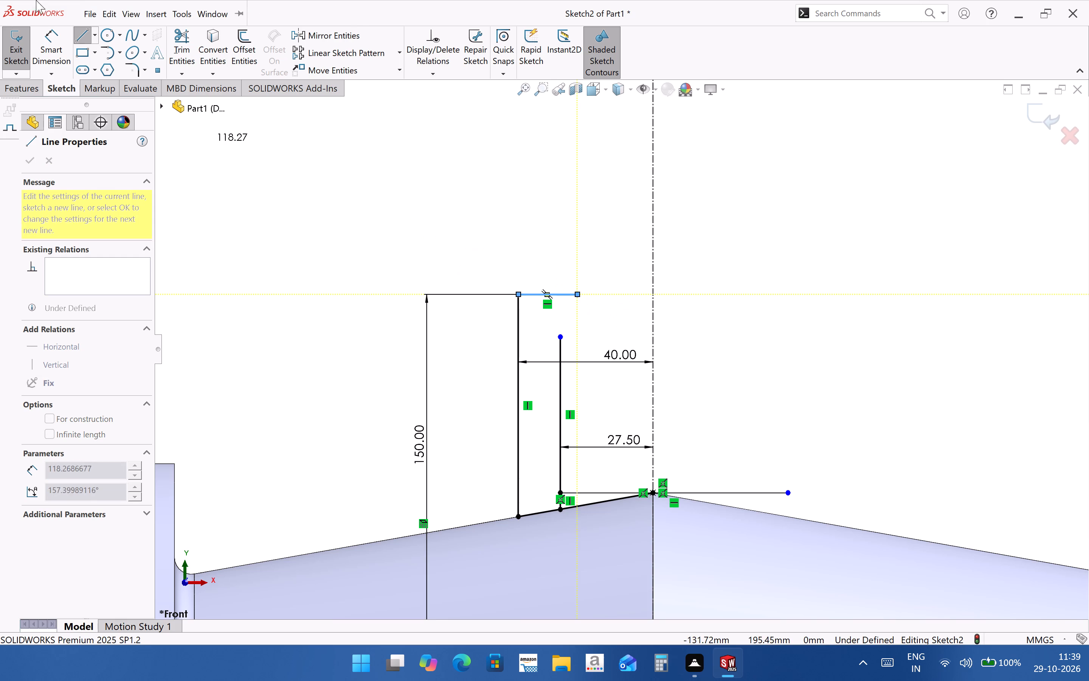
{"action": "key", "text": "Escape"}
Extend the inner vertical line up to the top horizontal line.
{"action": "double_click", "coordinate": [182, 69]}
{"action": "left_click", "coordinate": [185, 72]}
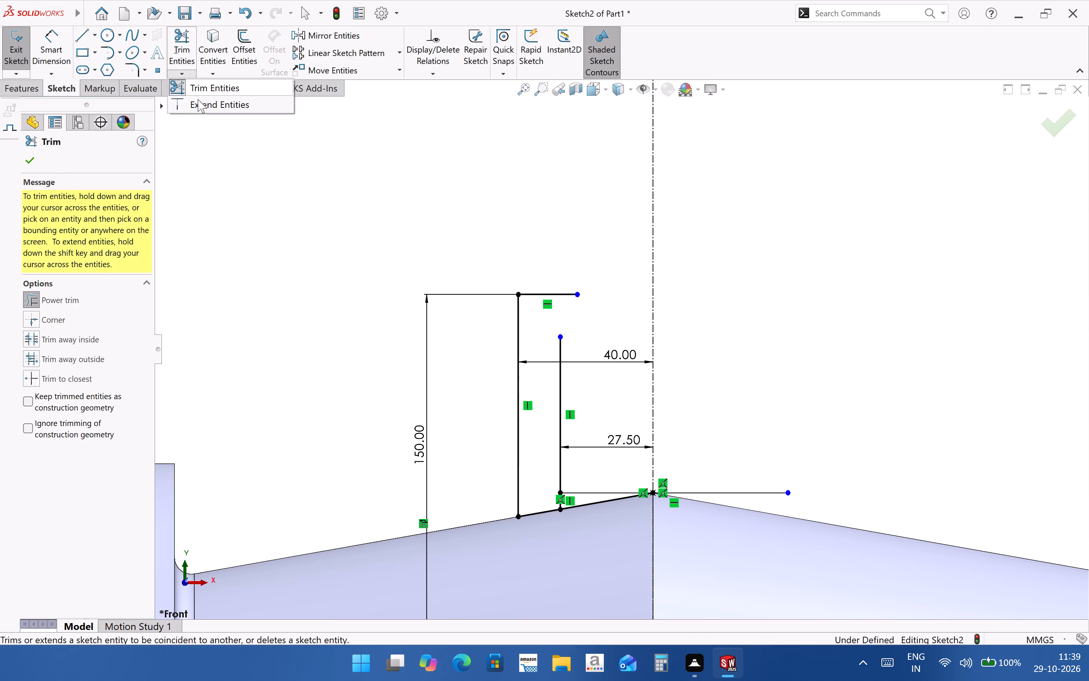
{"action": "left_click", "coordinate": [198, 100]}
{"action": "left_click", "coordinate": [558, 350]}
{"action": "key", "text": "Escape"}
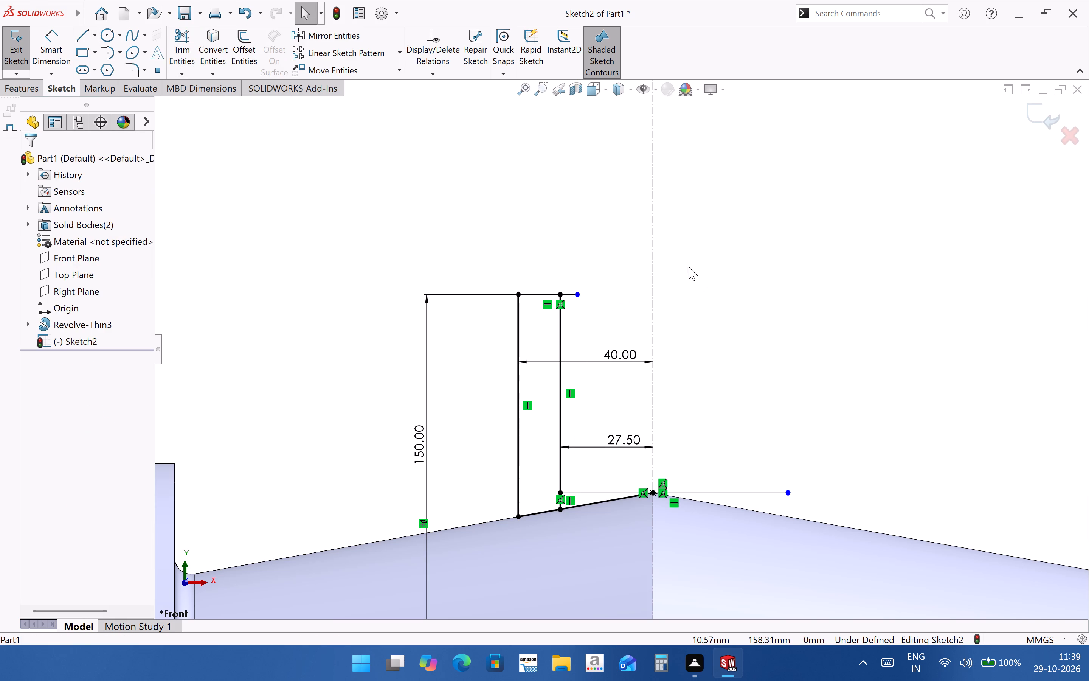
Trim the top horizontal line's overhang past the inner vertical line.
{"action": "left_click", "coordinate": [185, 48]}
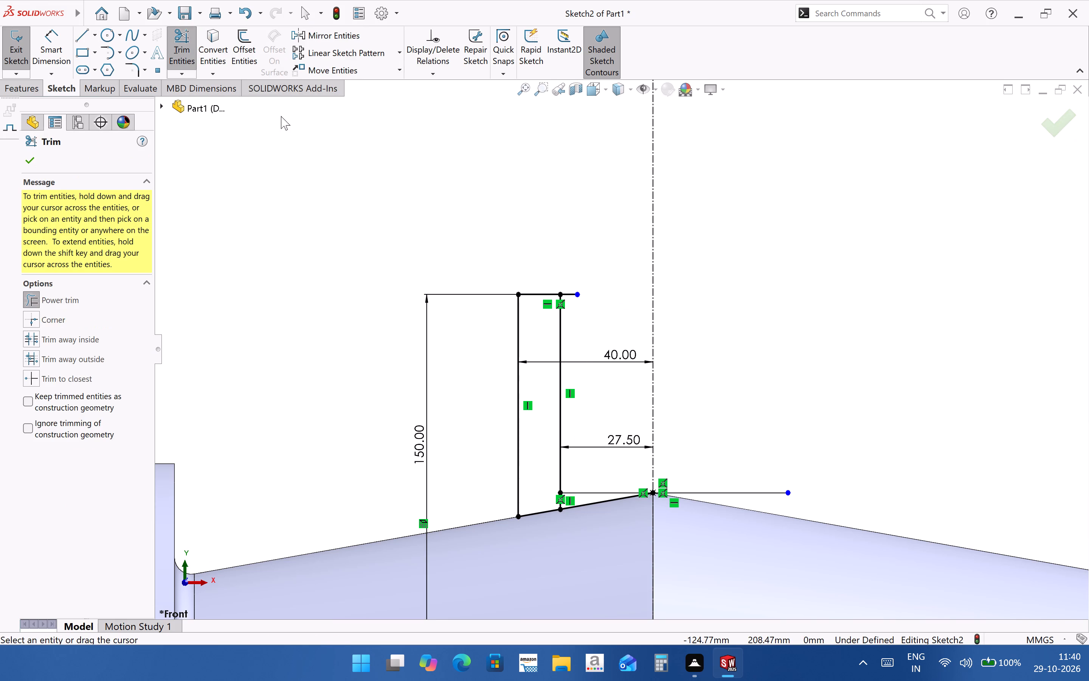
{"action": "left_click_drag", "start_coordinate": [578, 283], "coordinate": [573, 313]}
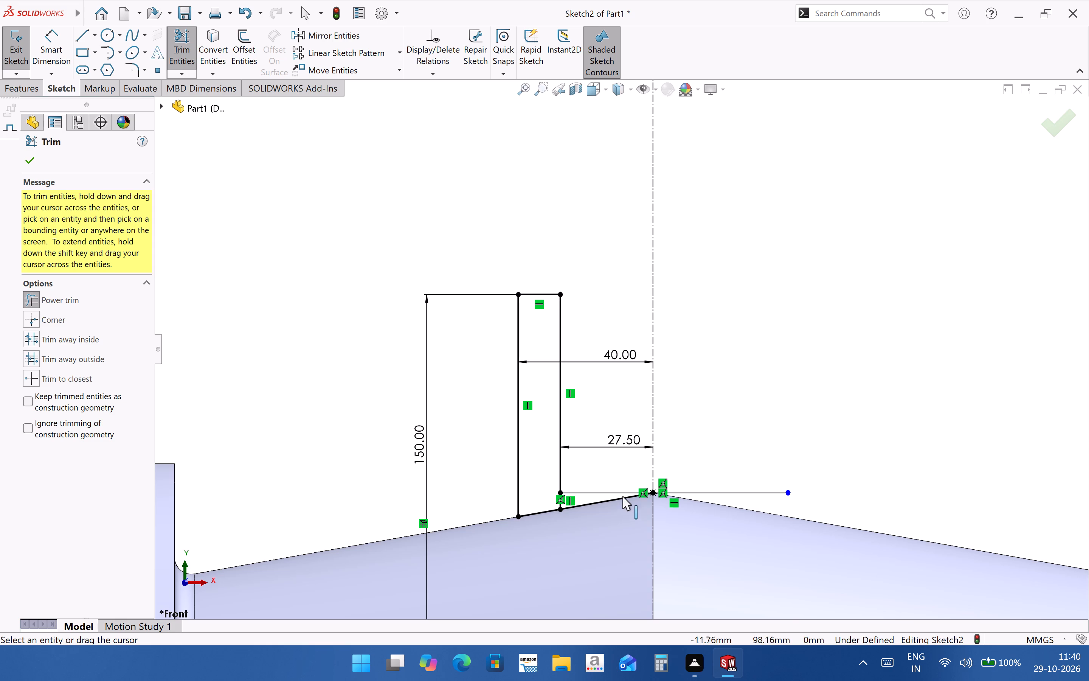
Trim the sloped line between the inner vertical line and the peak, and the horizontal line through the peak on both sides of the centerline.
{"action": "scroll", "coordinate": [624, 499], "scroll_direction": "down", "scroll_amount": 3}
{"action": "left_click_drag", "start_coordinate": [615, 494], "coordinate": [606, 467]}
{"action": "left_click_drag", "start_coordinate": [768, 425], "coordinate": [782, 444]}
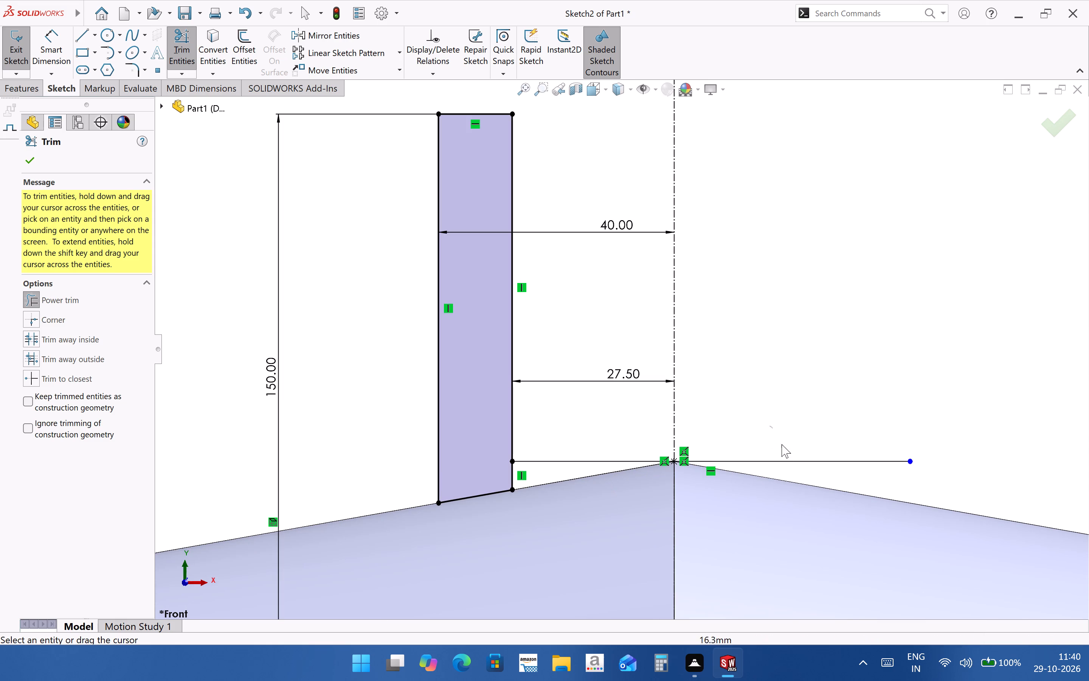
{"action": "left_click_drag", "start_coordinate": [782, 444], "coordinate": [793, 467]}
{"action": "left_click_drag", "start_coordinate": [538, 434], "coordinate": [549, 466]}
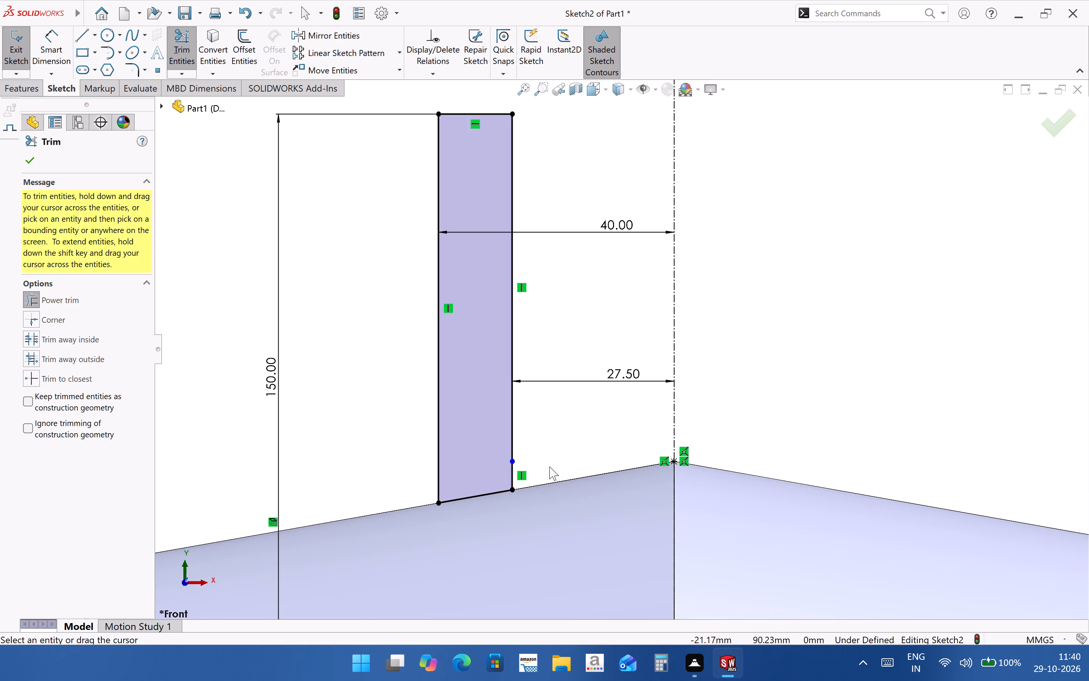
Trim away the whole inner vertical line, including its short segment above the sloped edge.
{"action": "scroll", "coordinate": [525, 456], "scroll_direction": "down", "scroll_amount": 3}
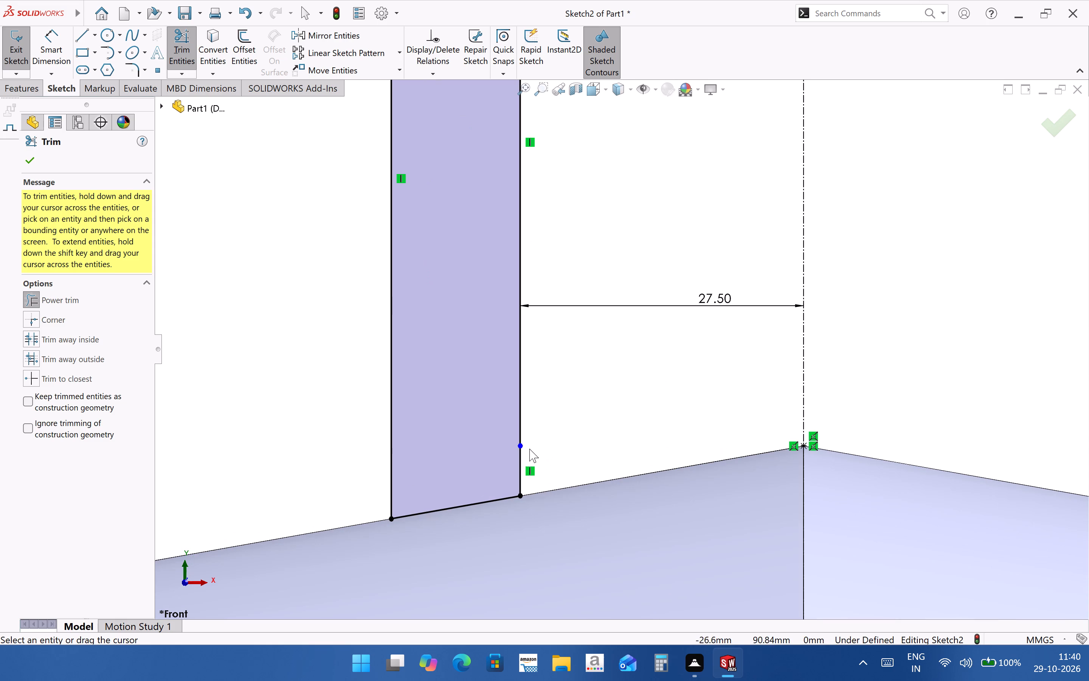
{"action": "left_click_drag", "start_coordinate": [529, 449], "coordinate": [529, 445]}
Sketch a vertical line about 63.75 mm long from the top line's inner end down to the sloped line's inner end, closing the profile.
{"action": "scroll", "coordinate": [558, 462], "scroll_direction": "up", "scroll_amount": 3}
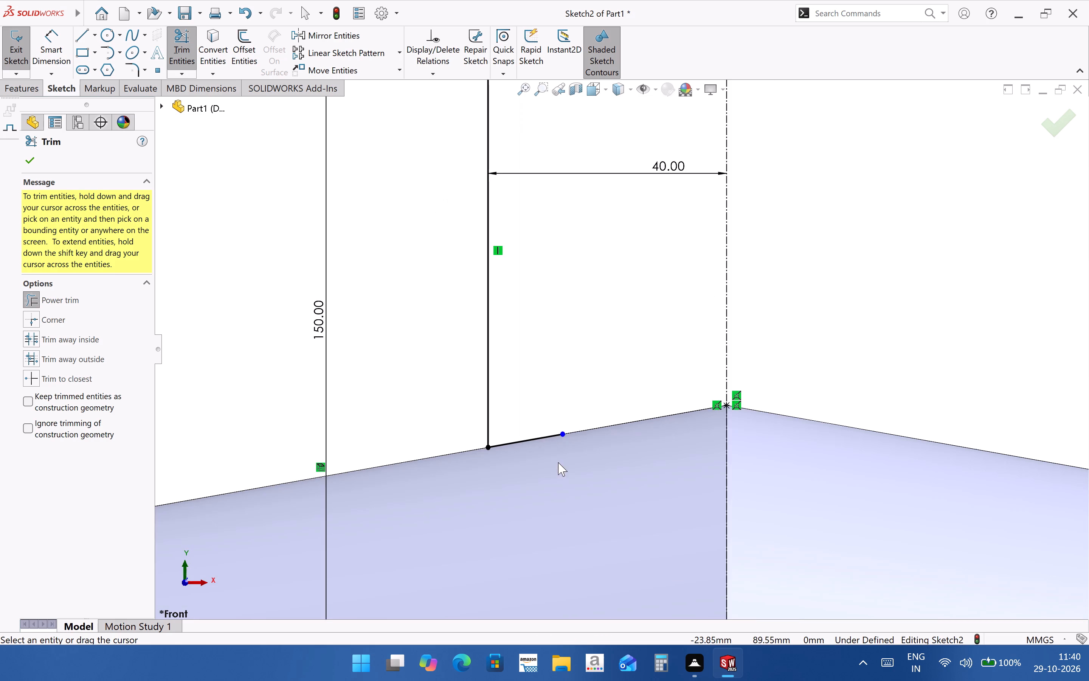
{"action": "scroll", "coordinate": [565, 445], "scroll_direction": "up", "scroll_amount": 3}
{"action": "left_click", "coordinate": [78, 33]}
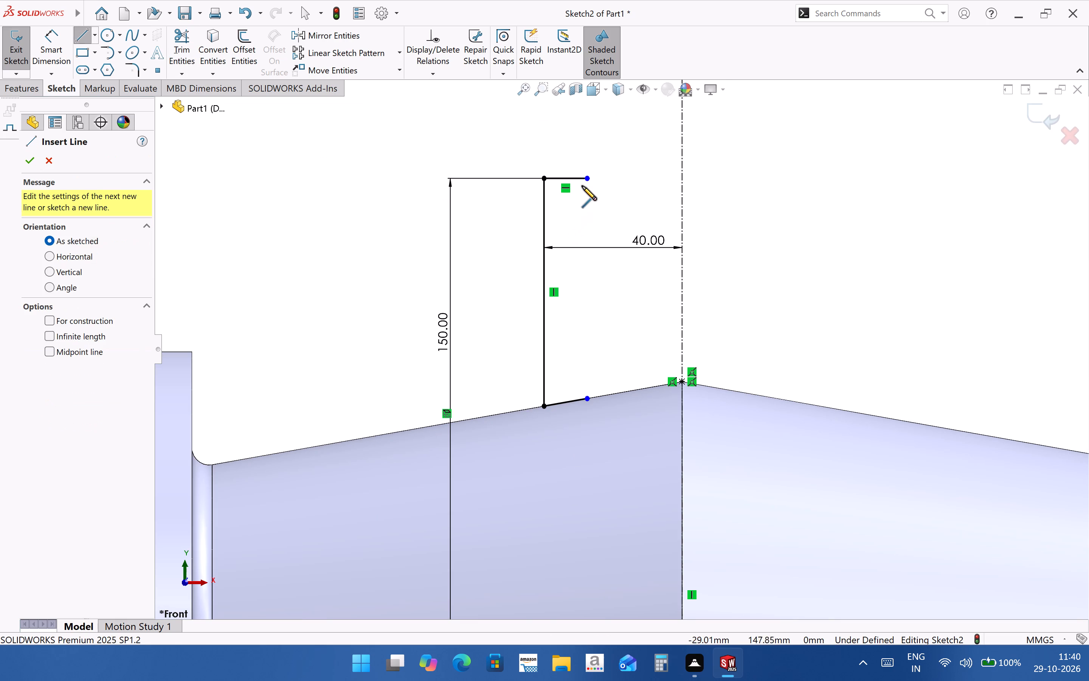
{"action": "left_click", "coordinate": [588, 179]}
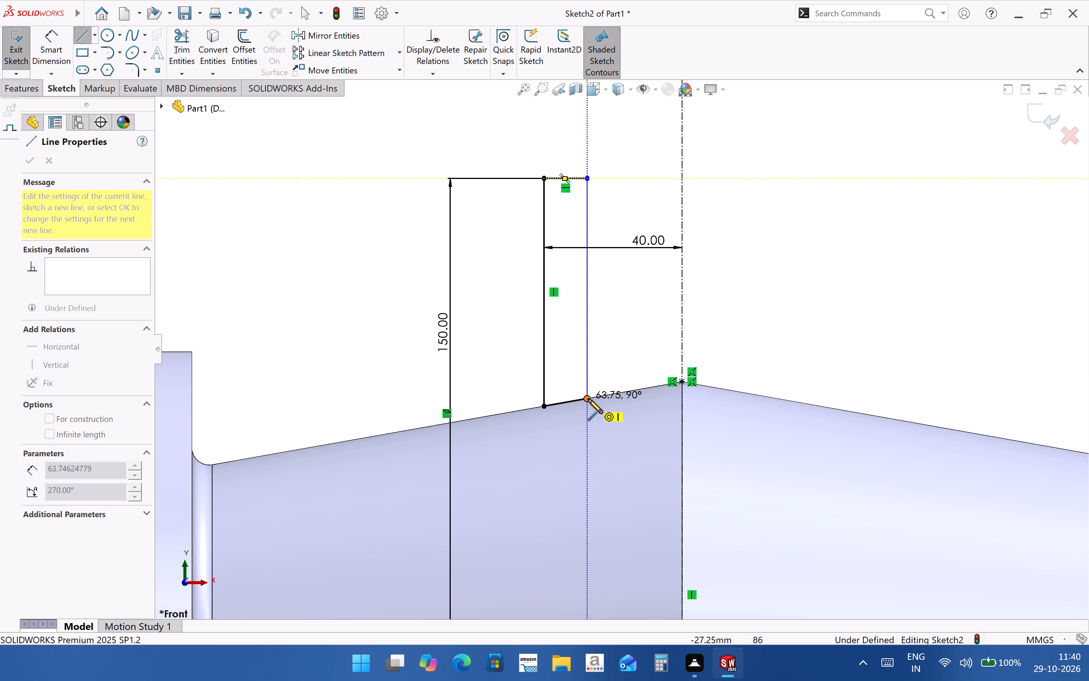
{"action": "left_click", "coordinate": [588, 399]}
{"action": "key", "text": "Escape"}
{"action": "key", "text": "Escape"}
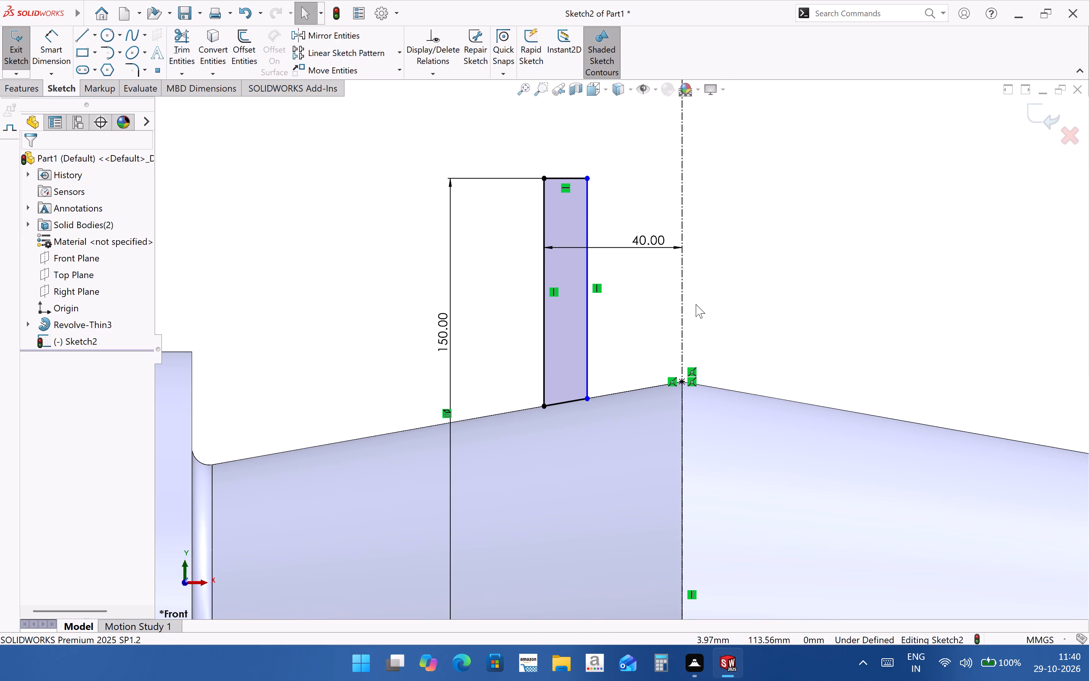
Dimension the inner vertical line at 27.50 mm from the vertical centerline.
{"action": "left_click", "coordinate": [53, 48]}
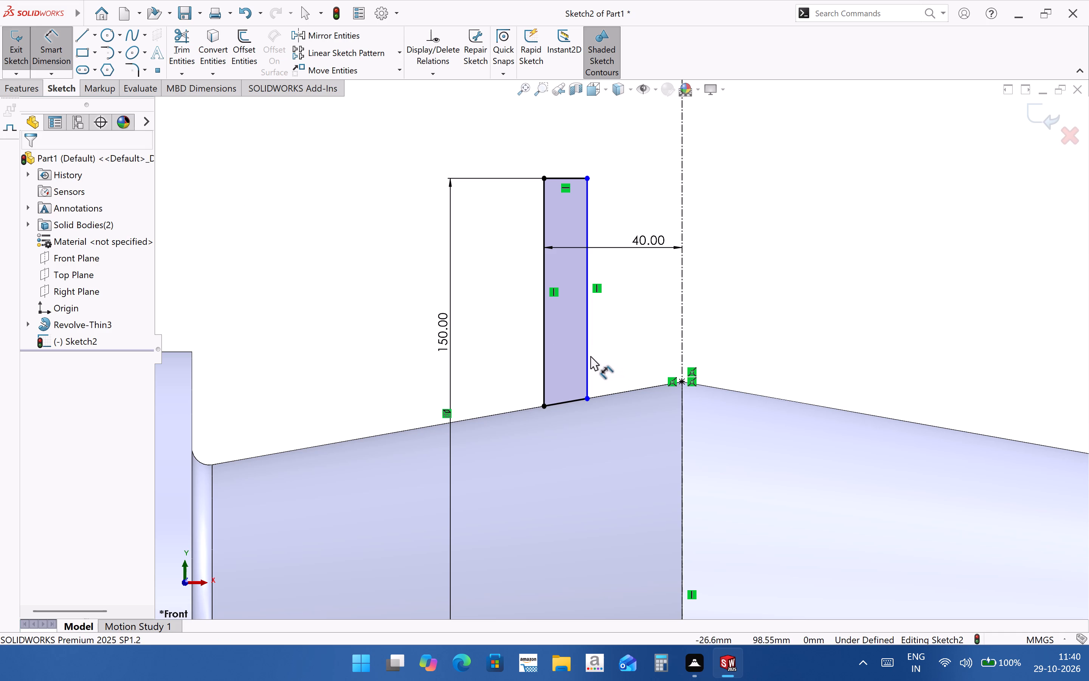
{"action": "left_click", "coordinate": [589, 355]}
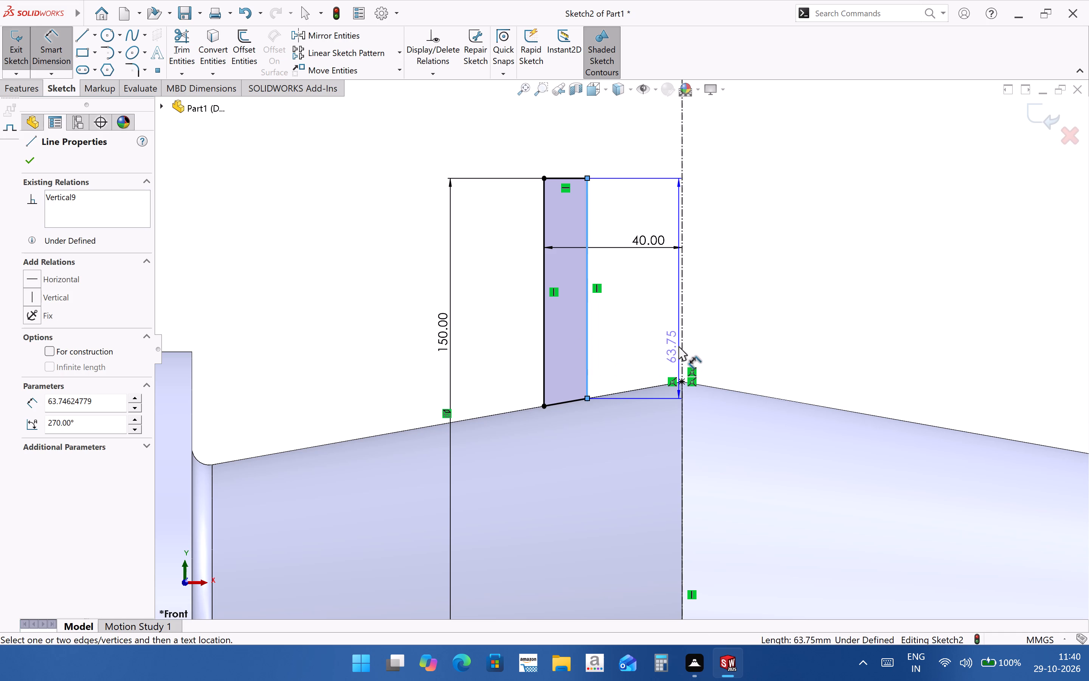
{"action": "left_click", "coordinate": [681, 342]}
{"action": "left_click", "coordinate": [631, 316]}
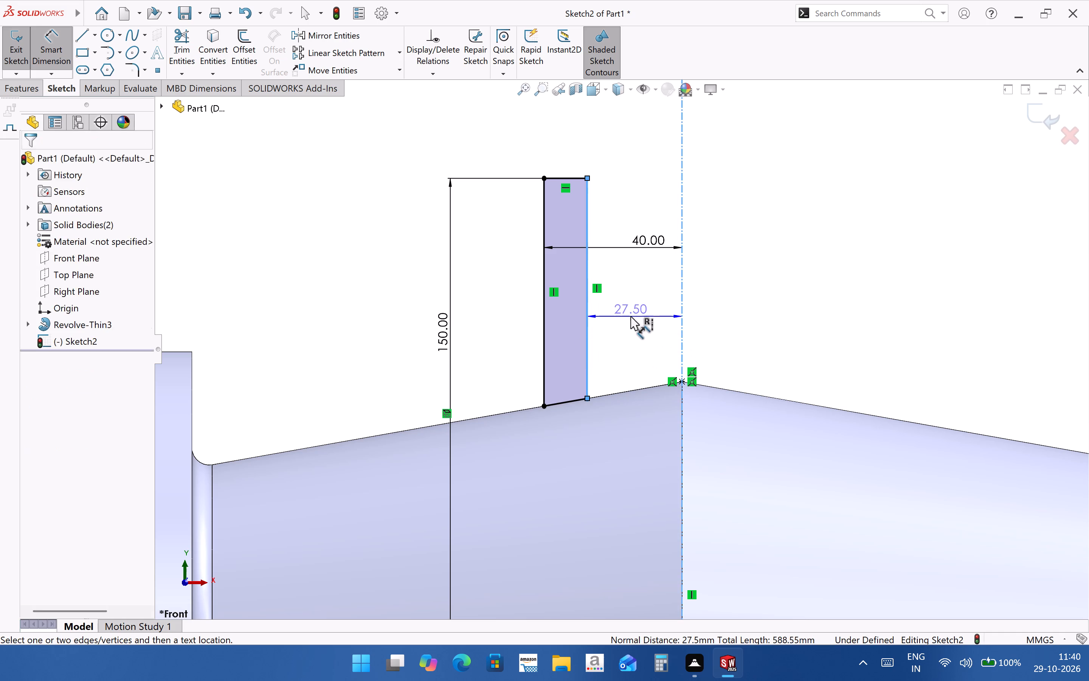
{"action": "left_click", "coordinate": [574, 301]}
{"action": "left_click", "coordinate": [760, 311]}
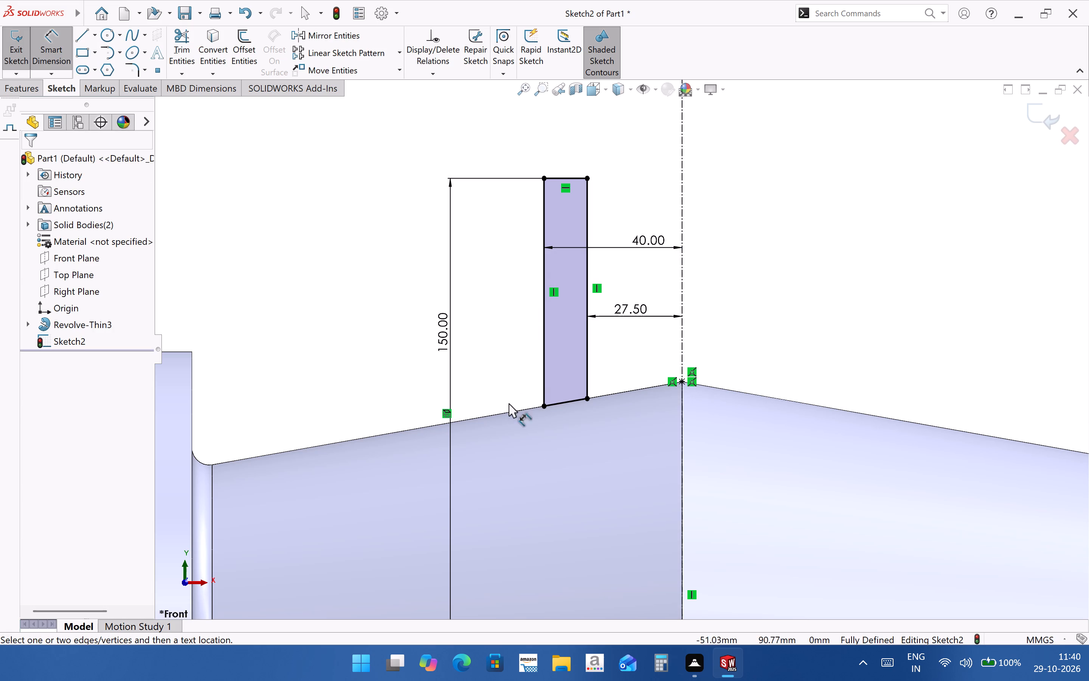
Try to revolve the closed wall profile 360° about the vertical centerline as a boss merged with the body.
{"action": "scroll", "coordinate": [520, 443], "scroll_direction": "up", "scroll_amount": 2}
{"action": "scroll", "coordinate": [765, 401], "scroll_direction": "down", "scroll_amount": 1}
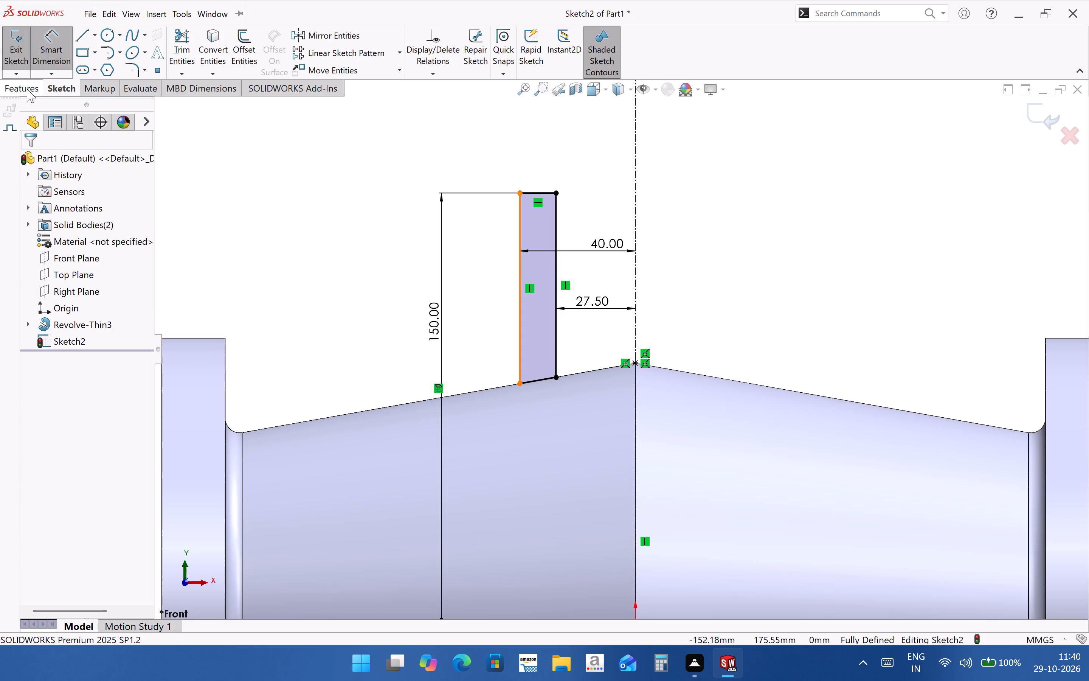
{"action": "left_click", "coordinate": [27, 89]}
{"action": "left_click", "coordinate": [67, 45]}
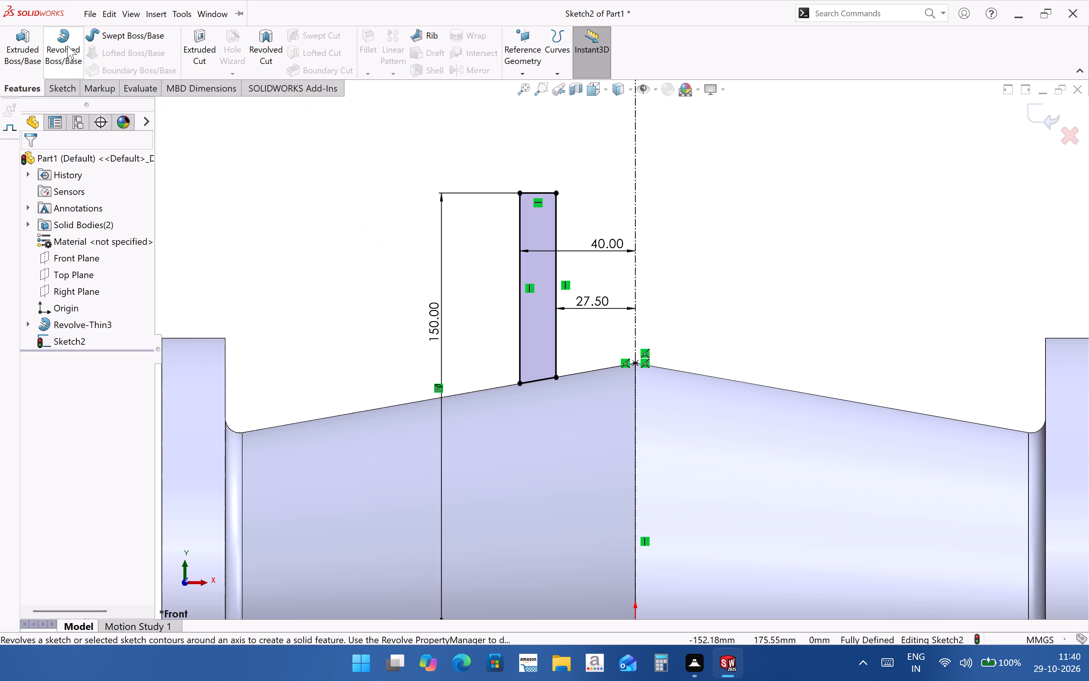
{"action": "left_click", "coordinate": [634, 229]}
{"action": "middle_click_drag", "start_coordinate": [624, 393], "coordinate": [622, 421]}
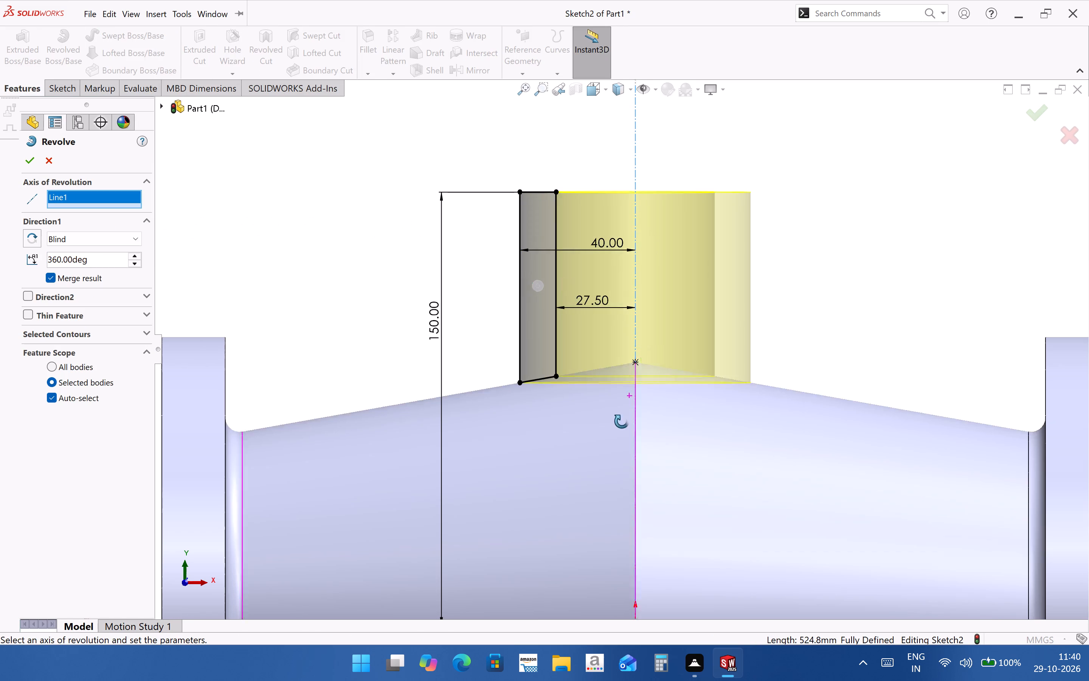
{"action": "middle_click_drag", "start_coordinate": [622, 421], "coordinate": [623, 519]}
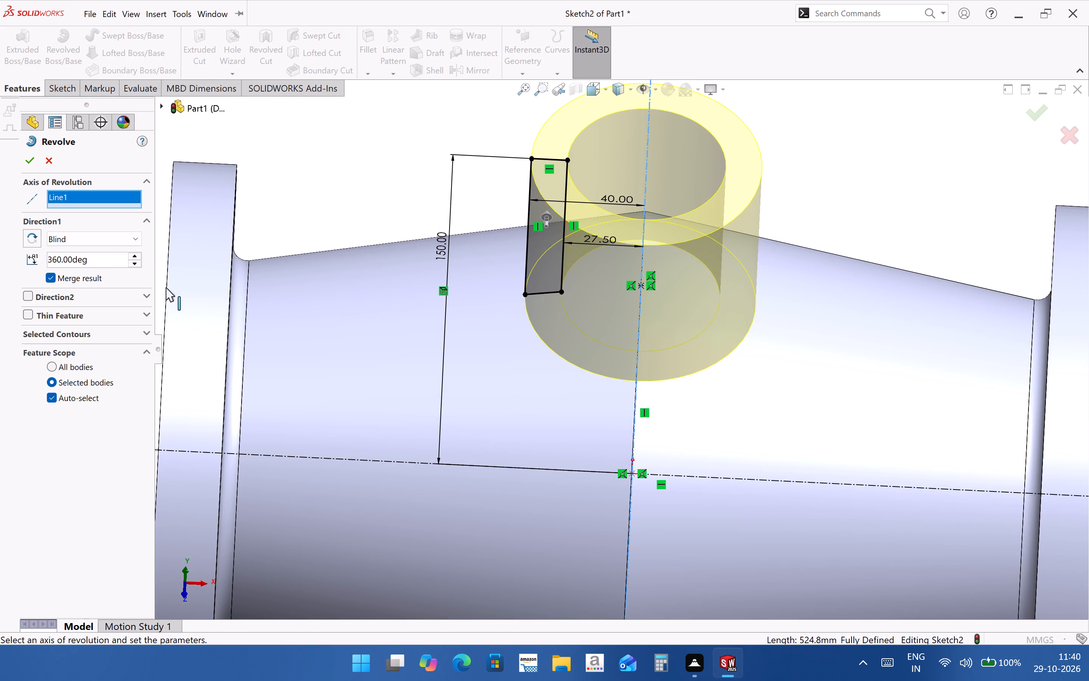
{"action": "left_click", "coordinate": [35, 164]}
Clear the revolve axis and reselect the vertical centerline as the axis of revolution.
{"action": "scroll", "coordinate": [617, 485], "scroll_direction": "up", "scroll_amount": 3}
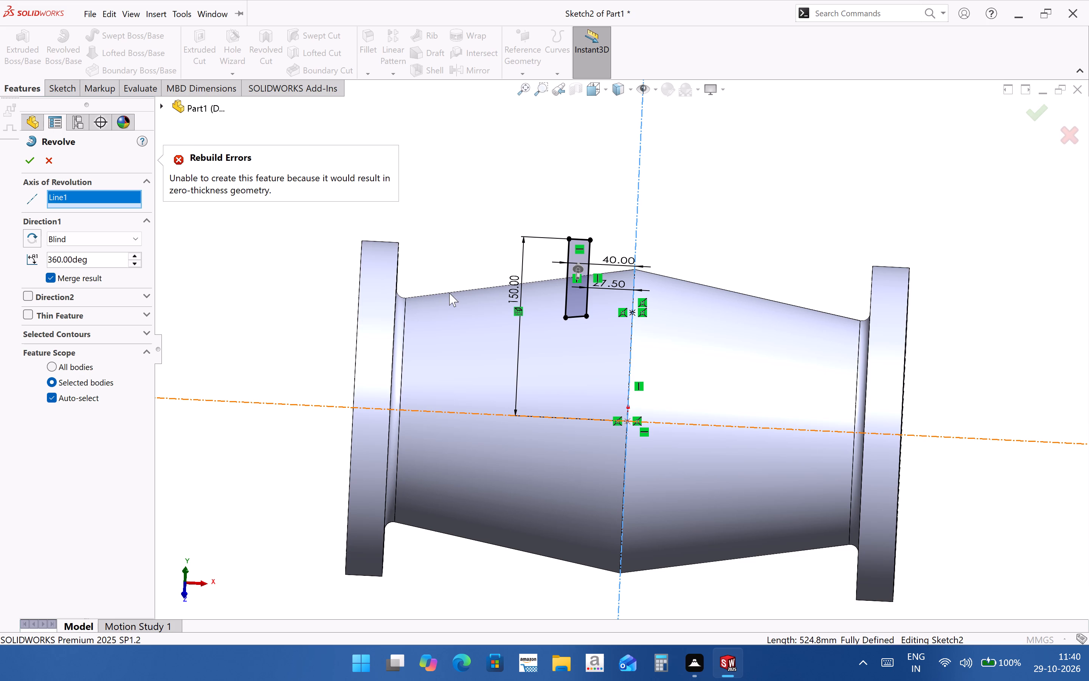
{"action": "left_click", "coordinate": [637, 204]}
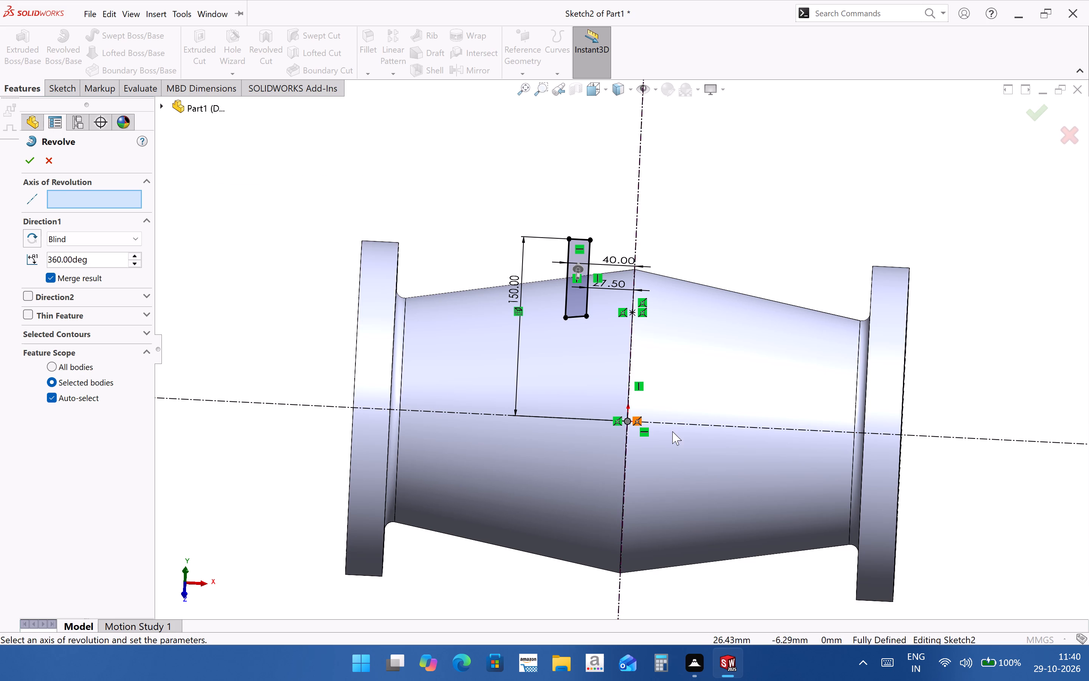
{"action": "middle_click_drag", "start_coordinate": [672, 431], "coordinate": [673, 299]}
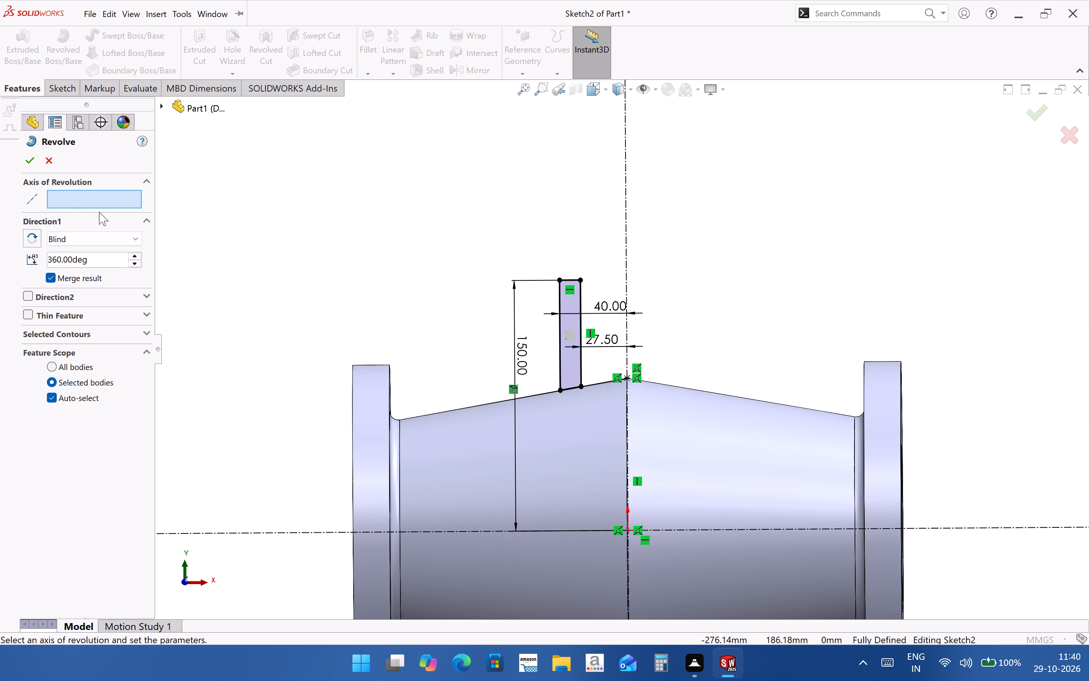
{"action": "left_click", "coordinate": [626, 257]}
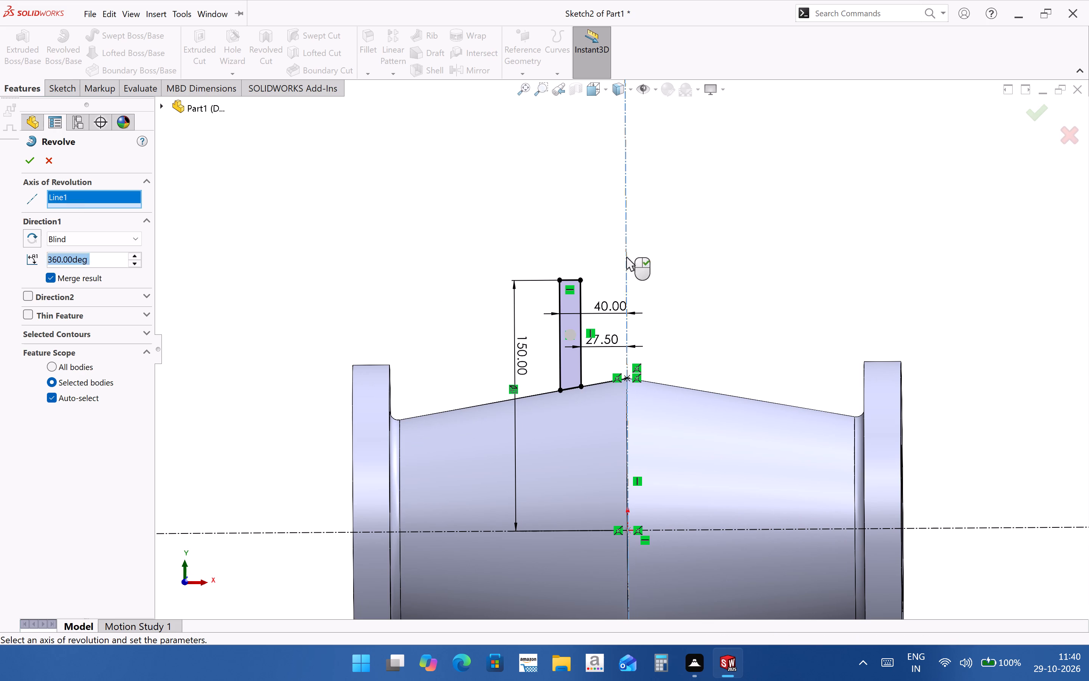
Examine the 360° revolve preview from several angles where the branch wall meets the body's conical peak.
{"action": "middle_click_drag", "start_coordinate": [647, 424], "coordinate": [648, 398]}
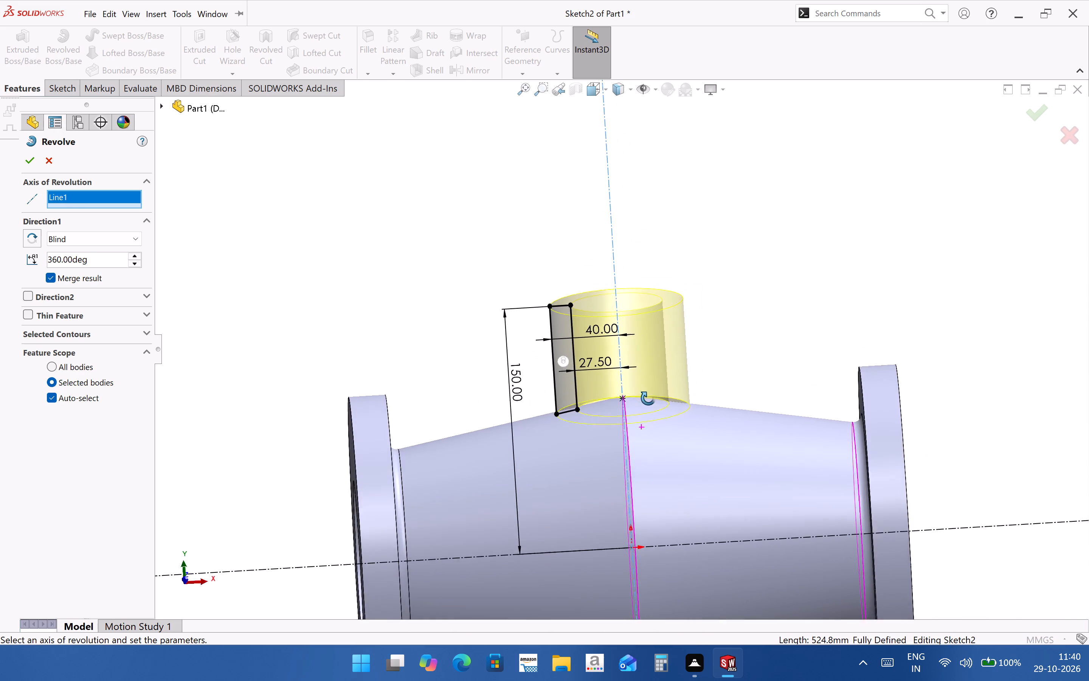
{"action": "middle_click_drag", "start_coordinate": [648, 398], "coordinate": [684, 472]}
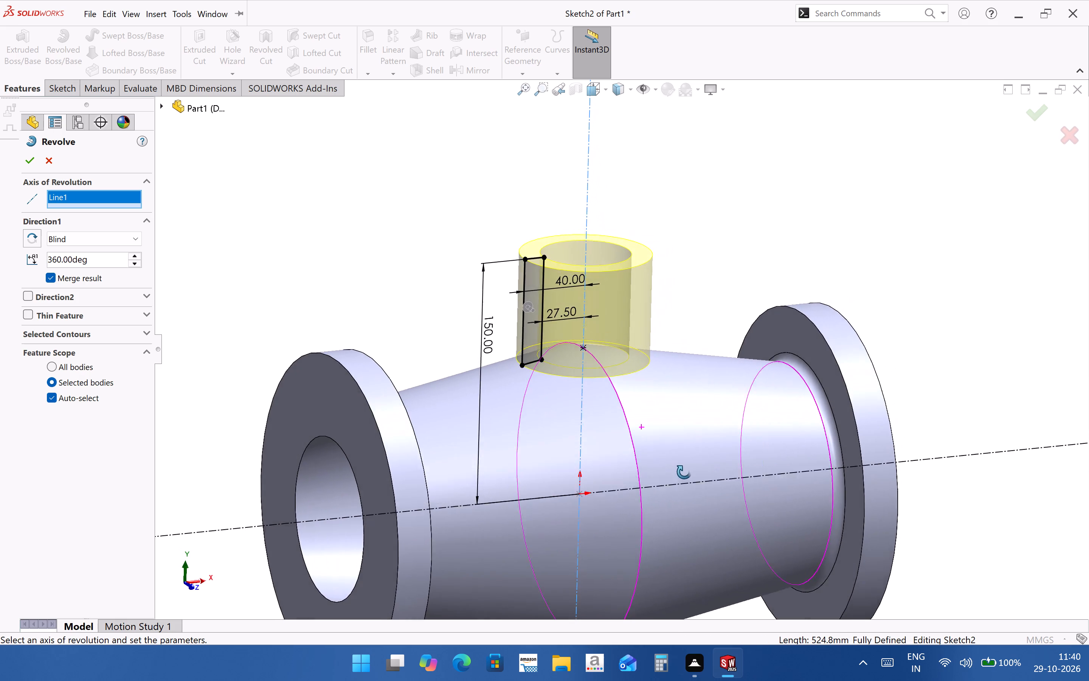
{"action": "middle_click_drag", "start_coordinate": [684, 472], "coordinate": [658, 417]}
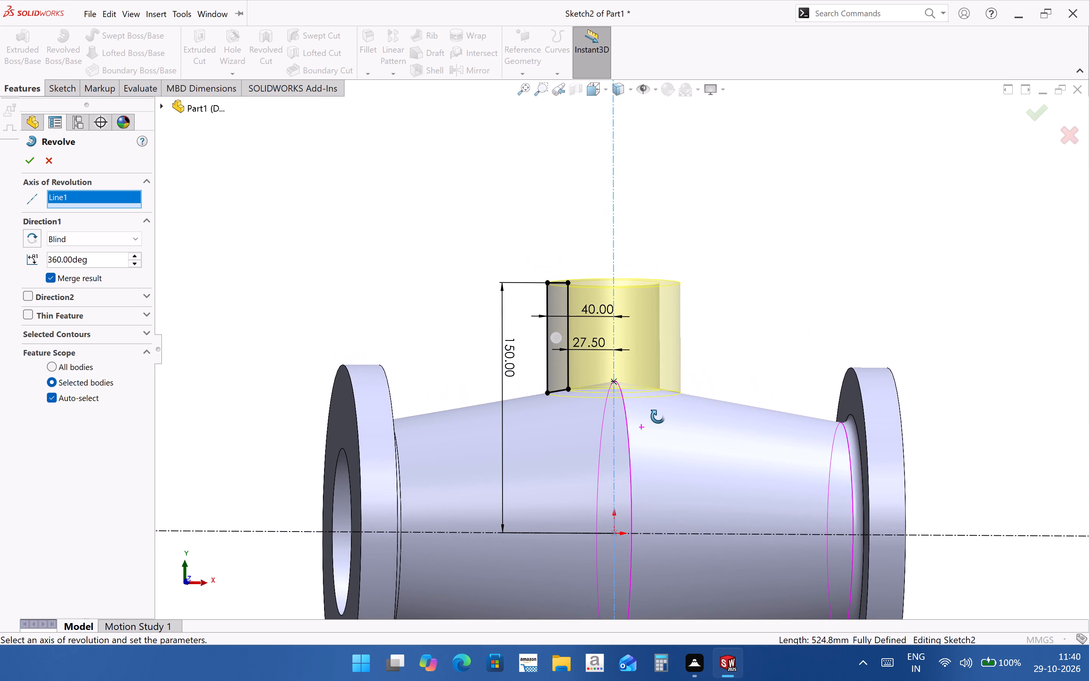
{"action": "middle_click_drag", "start_coordinate": [658, 417], "coordinate": [646, 418]}
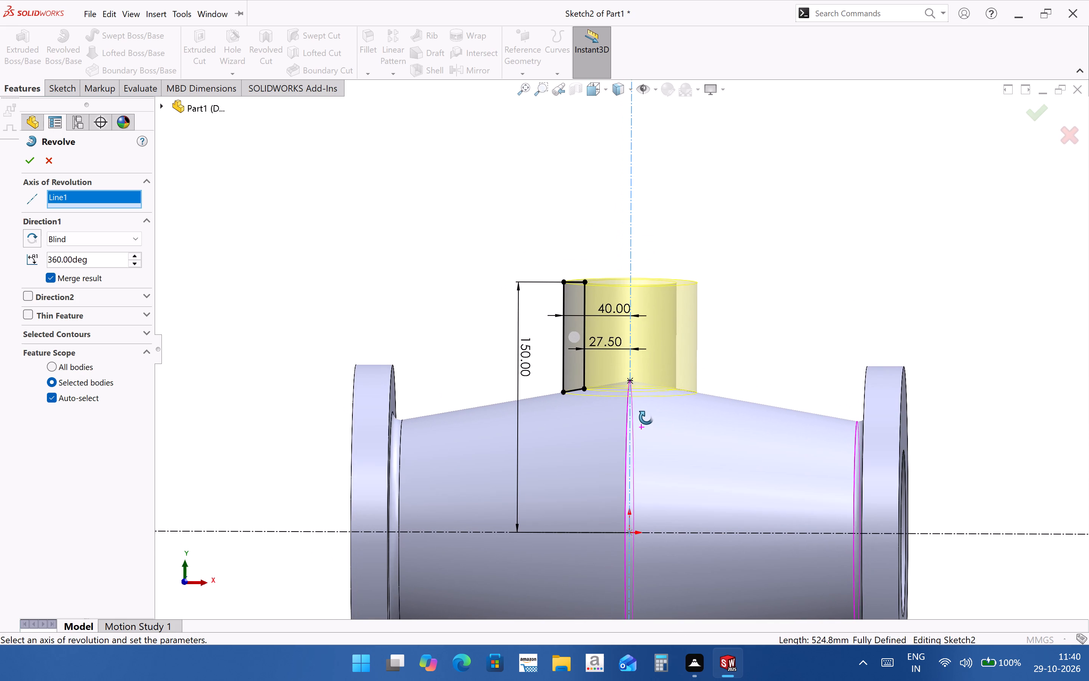
{"action": "middle_click_drag", "start_coordinate": [646, 418], "coordinate": [648, 418]}
{"action": "scroll", "coordinate": [624, 376], "scroll_direction": "down", "scroll_amount": 3}
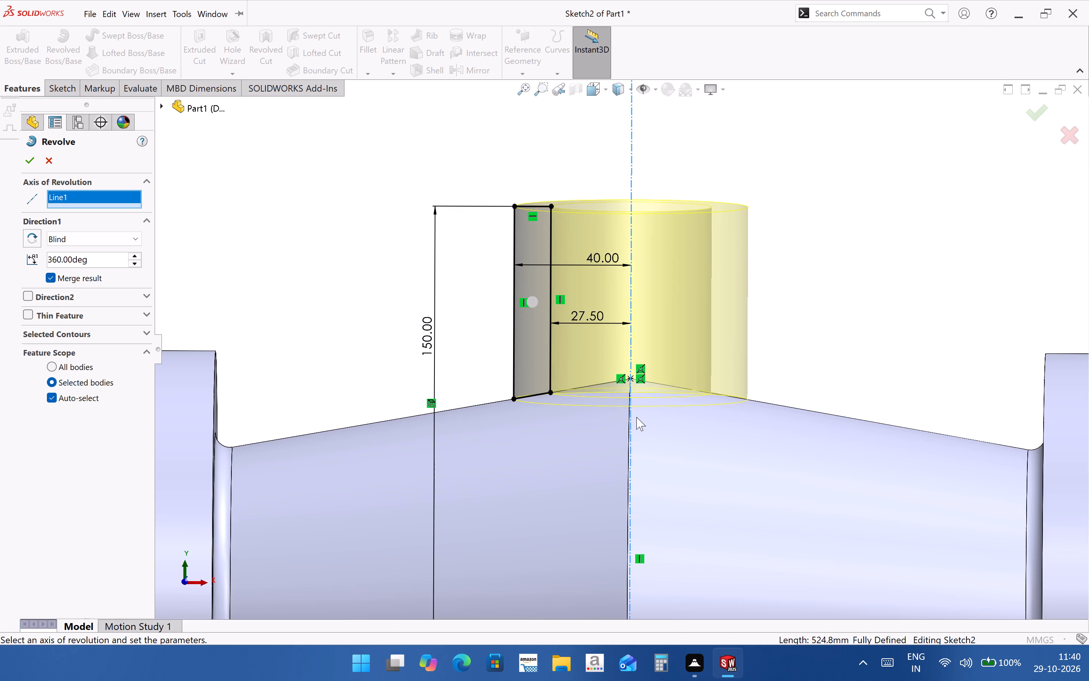
{"action": "middle_click_drag", "start_coordinate": [637, 418], "coordinate": [644, 380]}
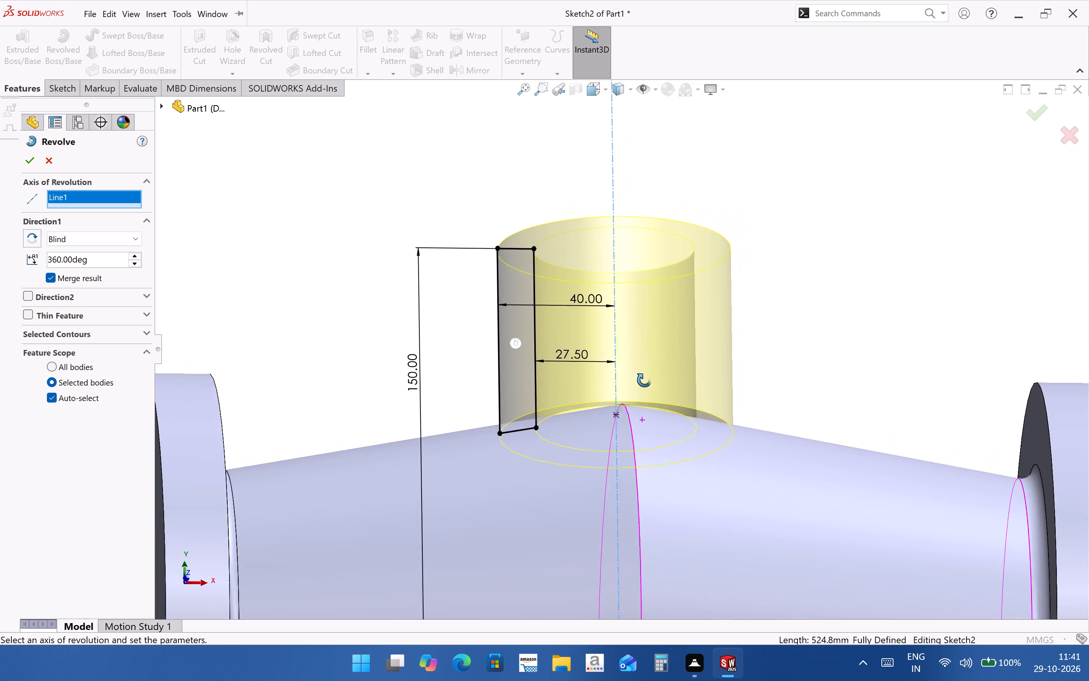
{"action": "middle_click_drag", "start_coordinate": [644, 380], "coordinate": [642, 321]}
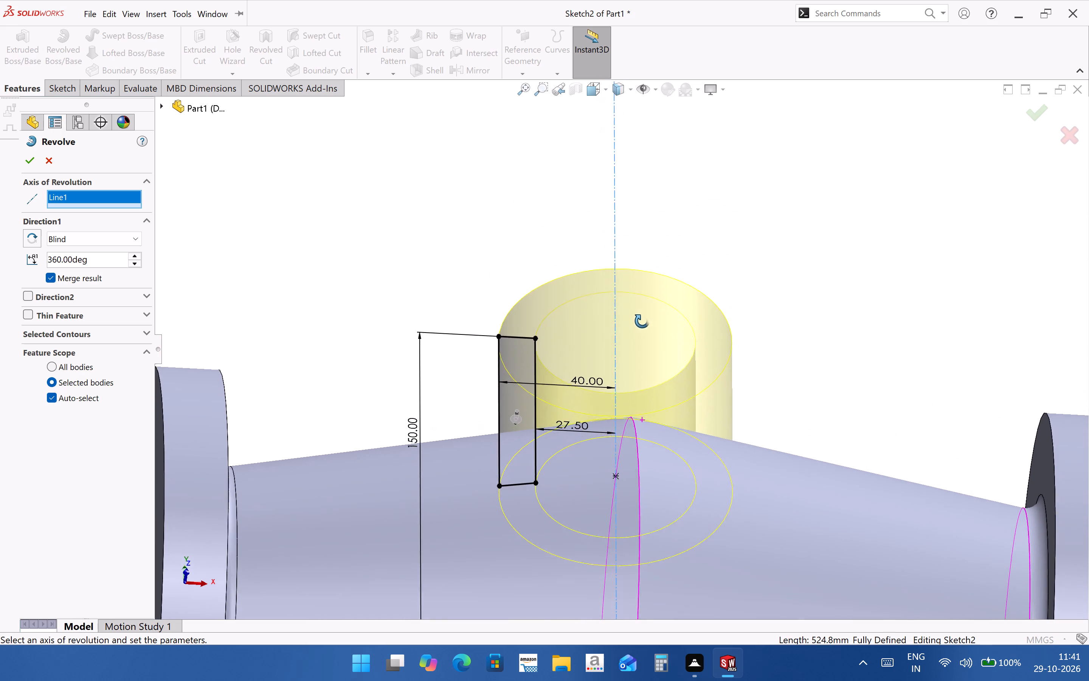
{"action": "middle_click_drag", "start_coordinate": [642, 321], "coordinate": [650, 397]}
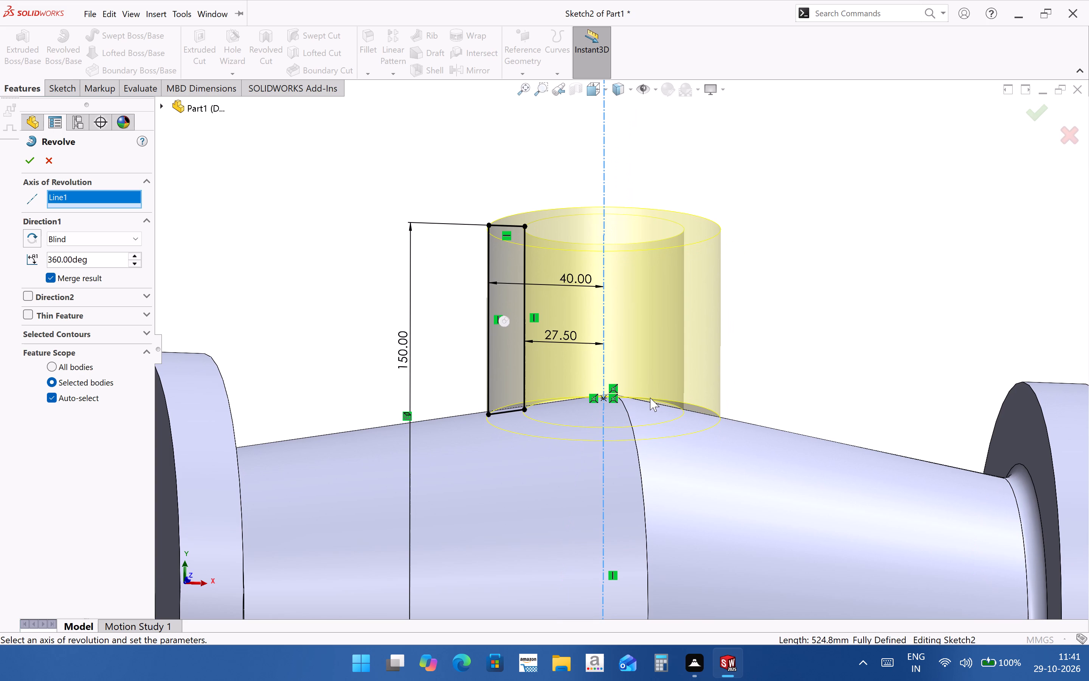
{"action": "middle_click_drag", "start_coordinate": [650, 398], "coordinate": [637, 526]}
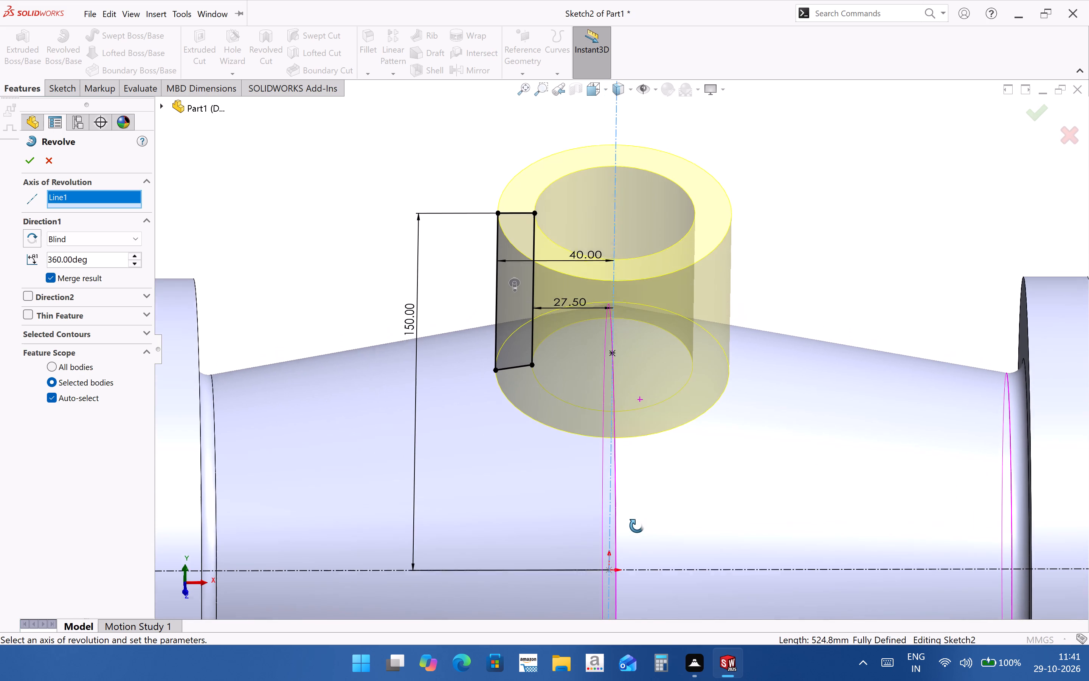
{"action": "middle_click_drag", "start_coordinate": [637, 526], "coordinate": [634, 521]}
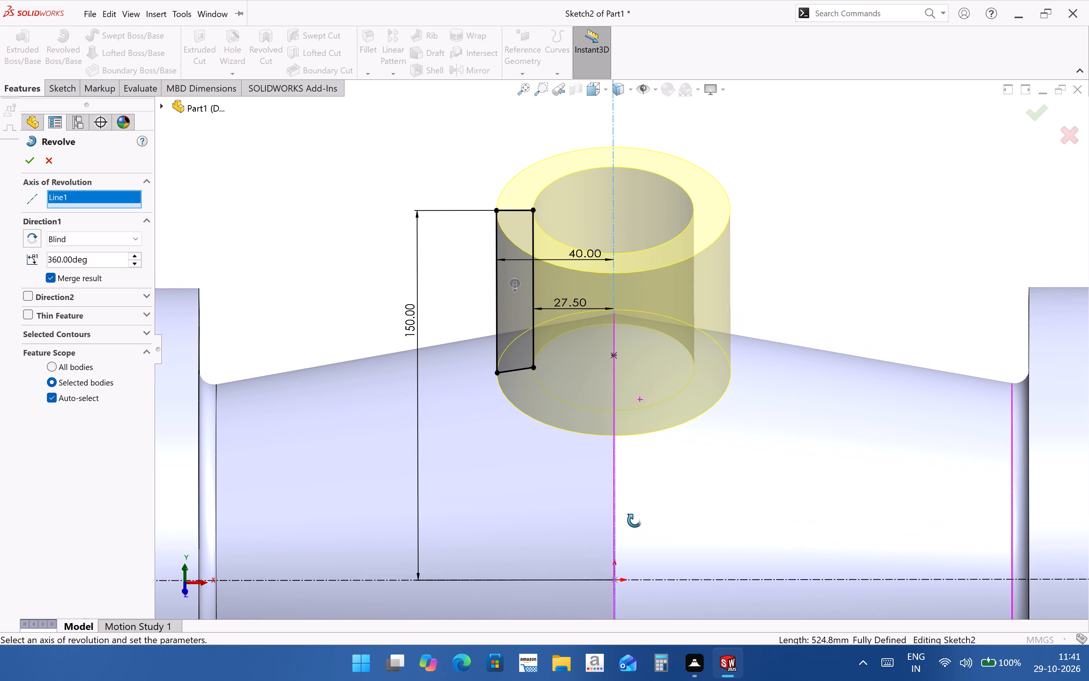
{"action": "middle_click_drag", "start_coordinate": [634, 521], "coordinate": [634, 521]}
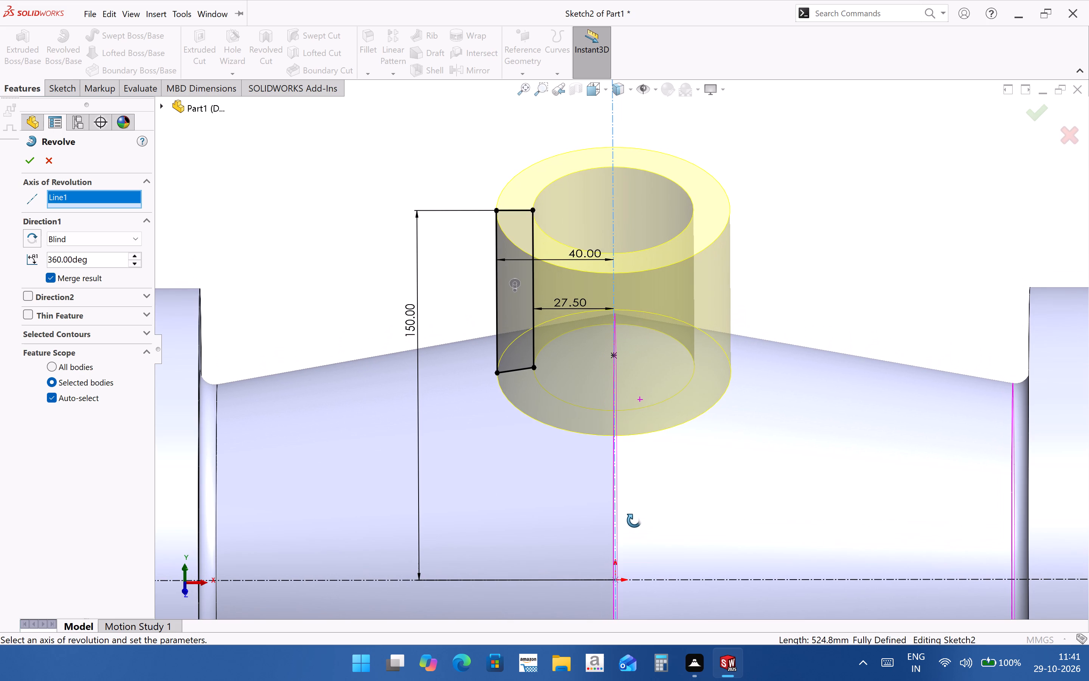
{"action": "middle_click_drag", "start_coordinate": [634, 521], "coordinate": [641, 416]}
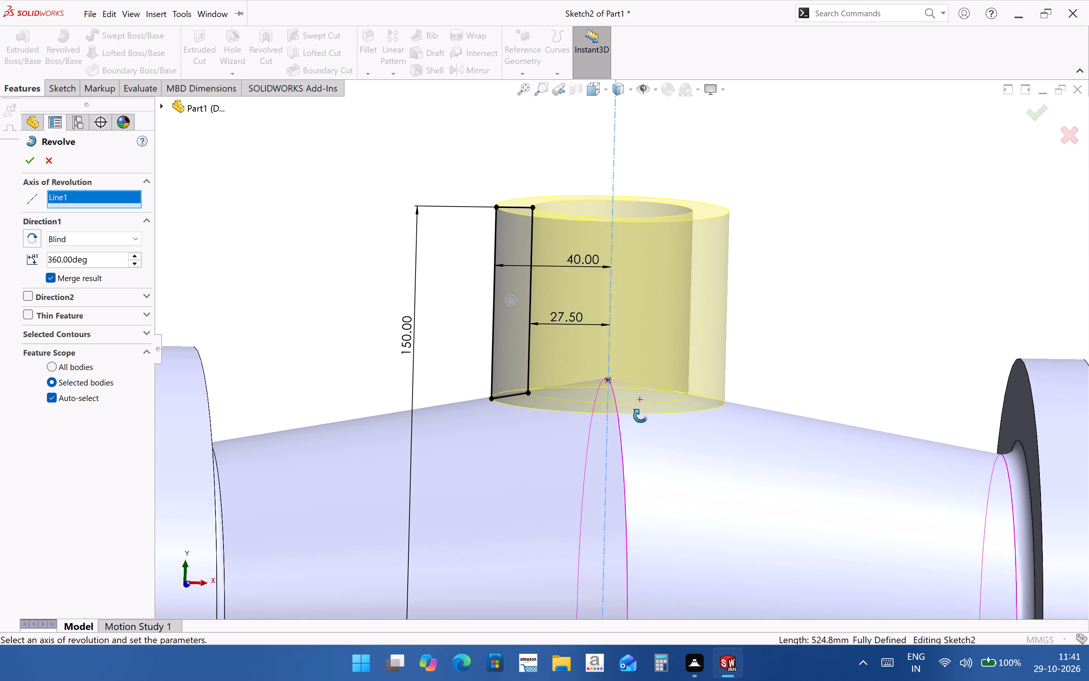
{"action": "middle_click_drag", "start_coordinate": [641, 416], "coordinate": [644, 379]}
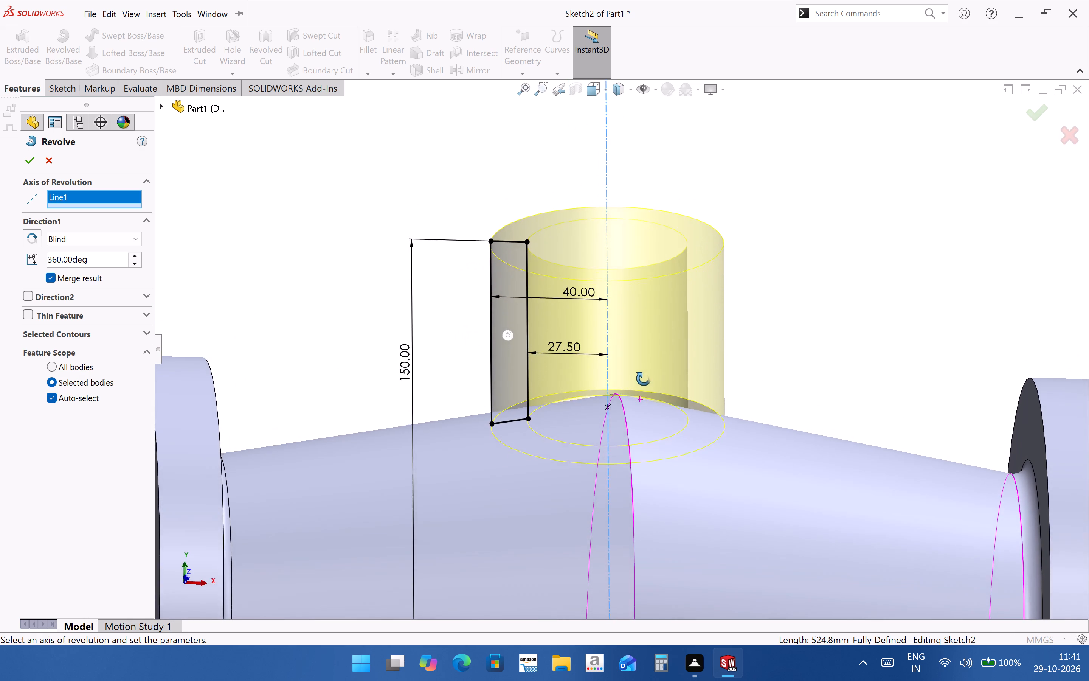
{"action": "middle_click_drag", "start_coordinate": [644, 379], "coordinate": [639, 449]}
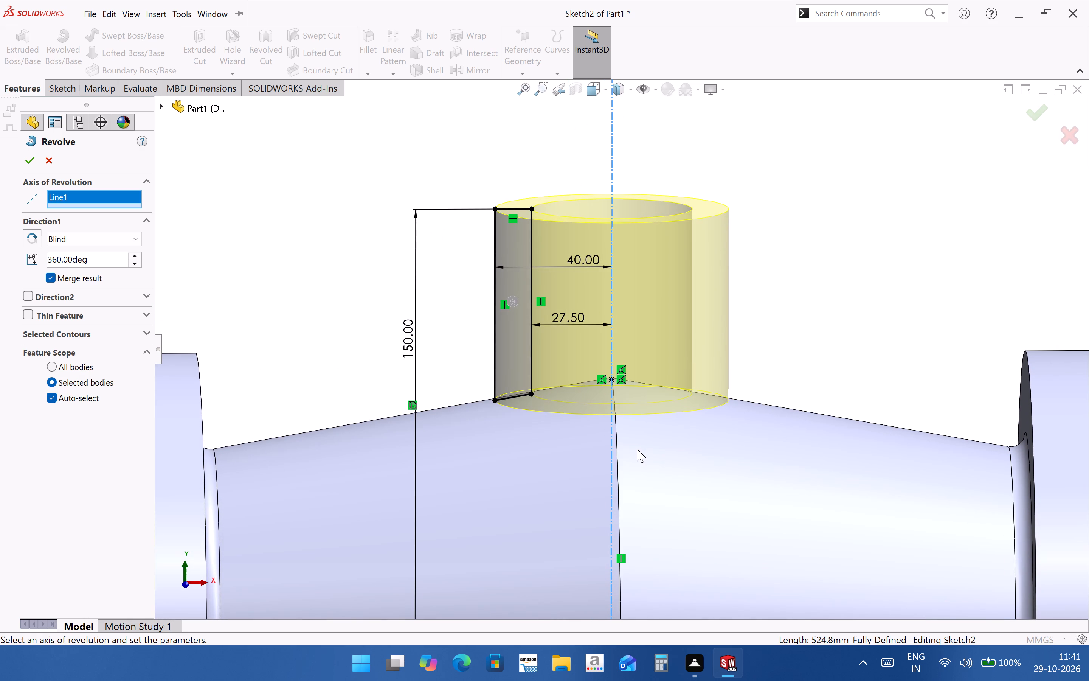
{"action": "middle_click_drag", "start_coordinate": [636, 448], "coordinate": [639, 445]}
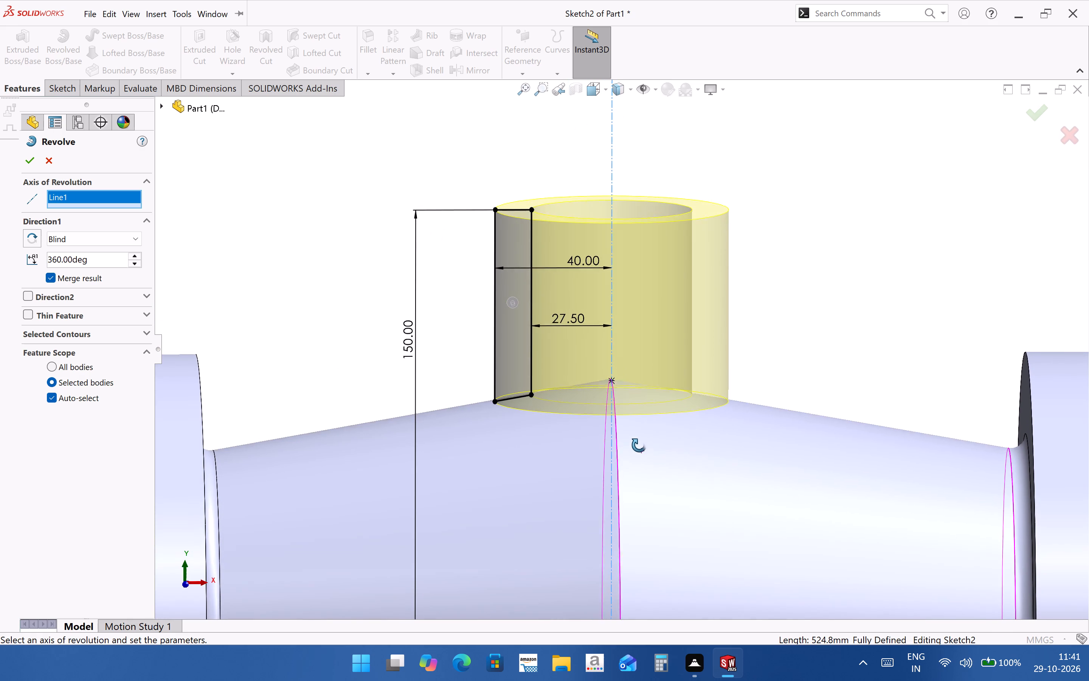
{"action": "middle_click_drag", "start_coordinate": [639, 445], "coordinate": [674, 409]}
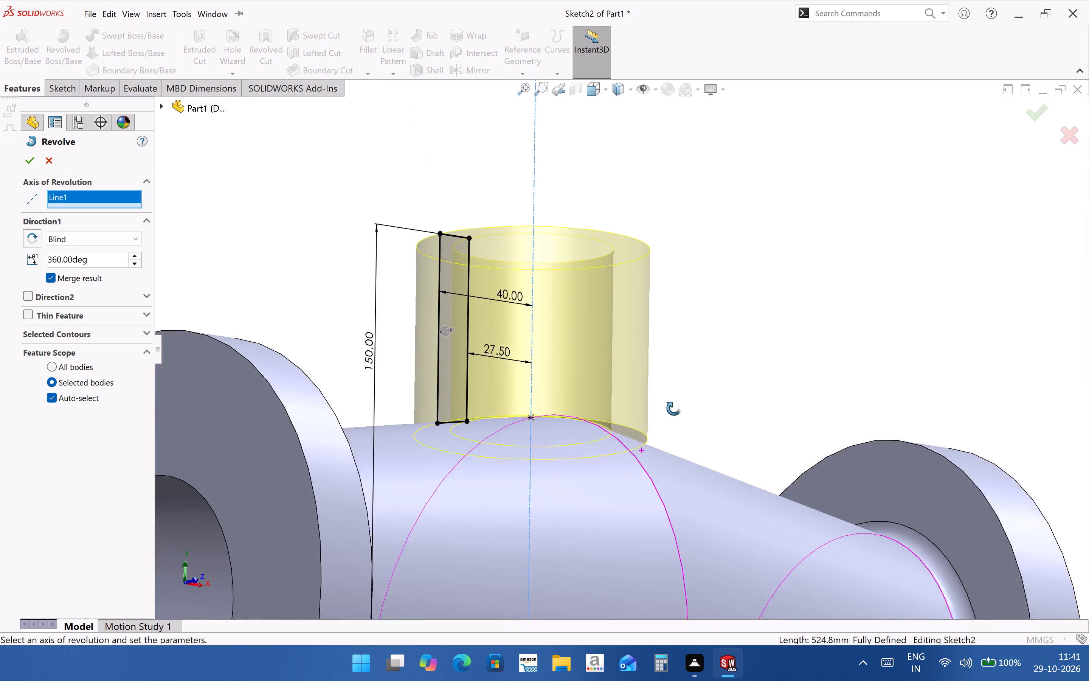
{"action": "middle_click_drag", "start_coordinate": [674, 409], "coordinate": [645, 471]}
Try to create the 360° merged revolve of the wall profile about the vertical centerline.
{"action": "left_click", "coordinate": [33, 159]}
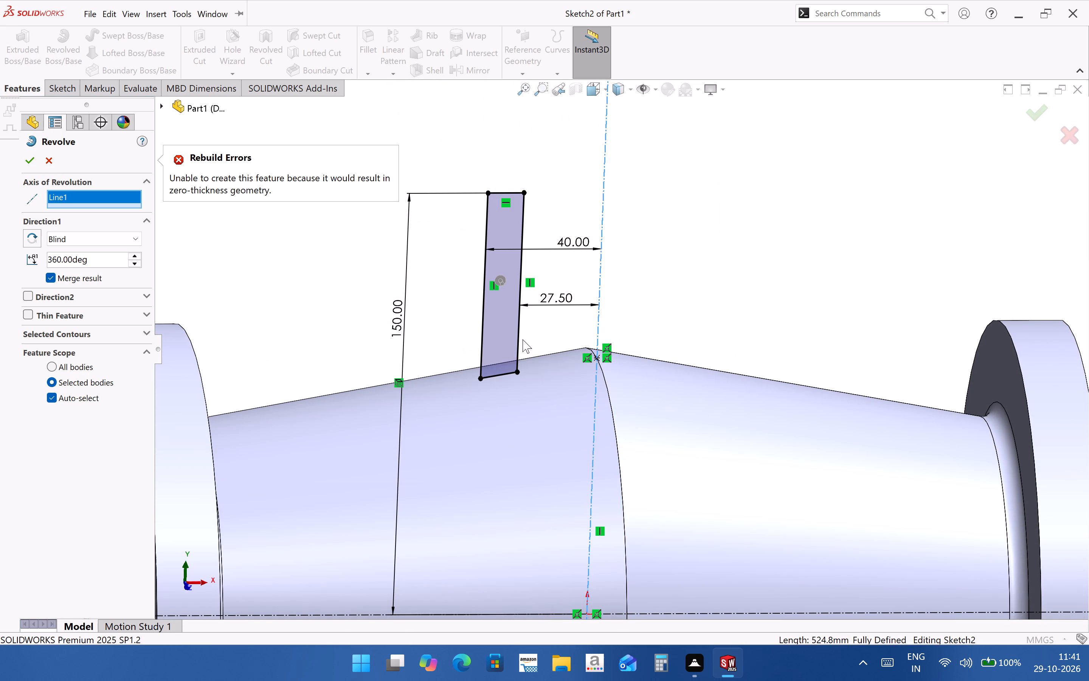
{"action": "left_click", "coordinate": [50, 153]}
Examine how the wall profile's sloped lower edge sits against the body around the peak.
{"action": "scroll", "coordinate": [516, 410], "scroll_direction": "up", "scroll_amount": 3}
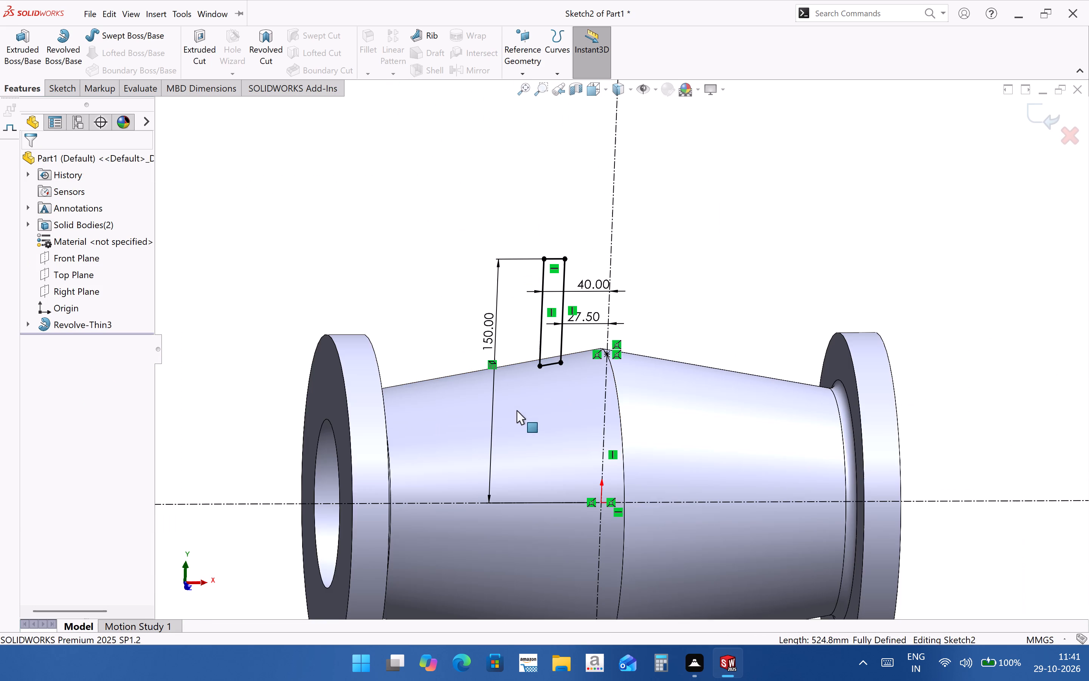
{"action": "middle_click_drag", "start_coordinate": [615, 397], "coordinate": [607, 376]}
{"action": "scroll", "coordinate": [602, 373], "scroll_direction": "down", "scroll_amount": 3}
{"action": "middle_click_drag", "start_coordinate": [582, 395], "coordinate": [585, 412]}
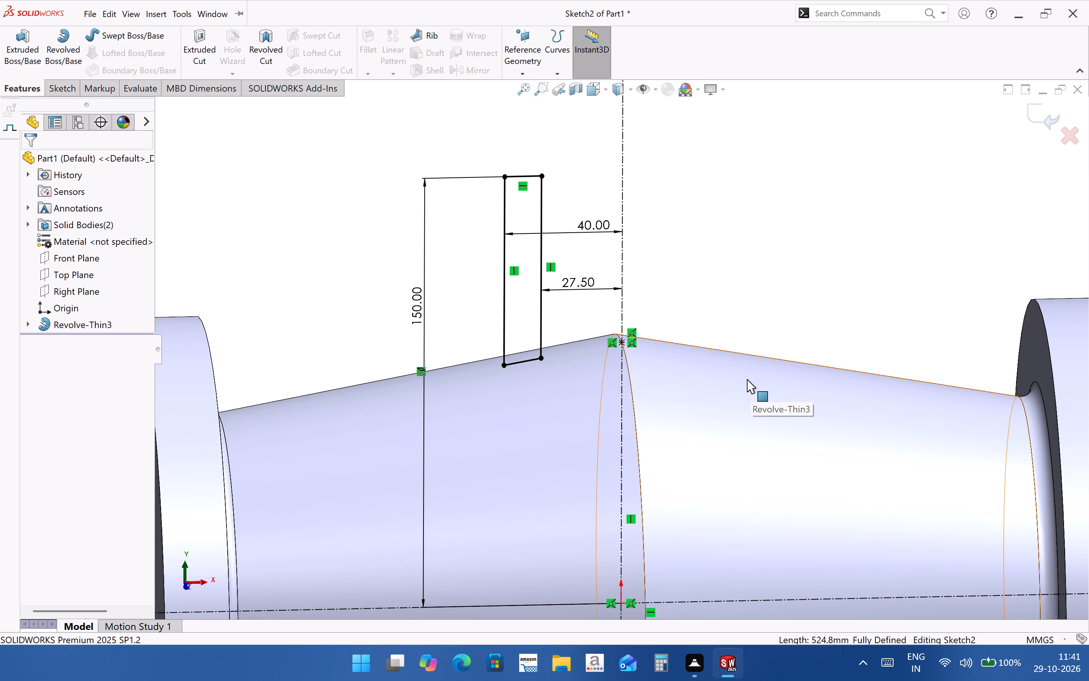
{"action": "middle_click_drag", "start_coordinate": [557, 384], "coordinate": [546, 455]}
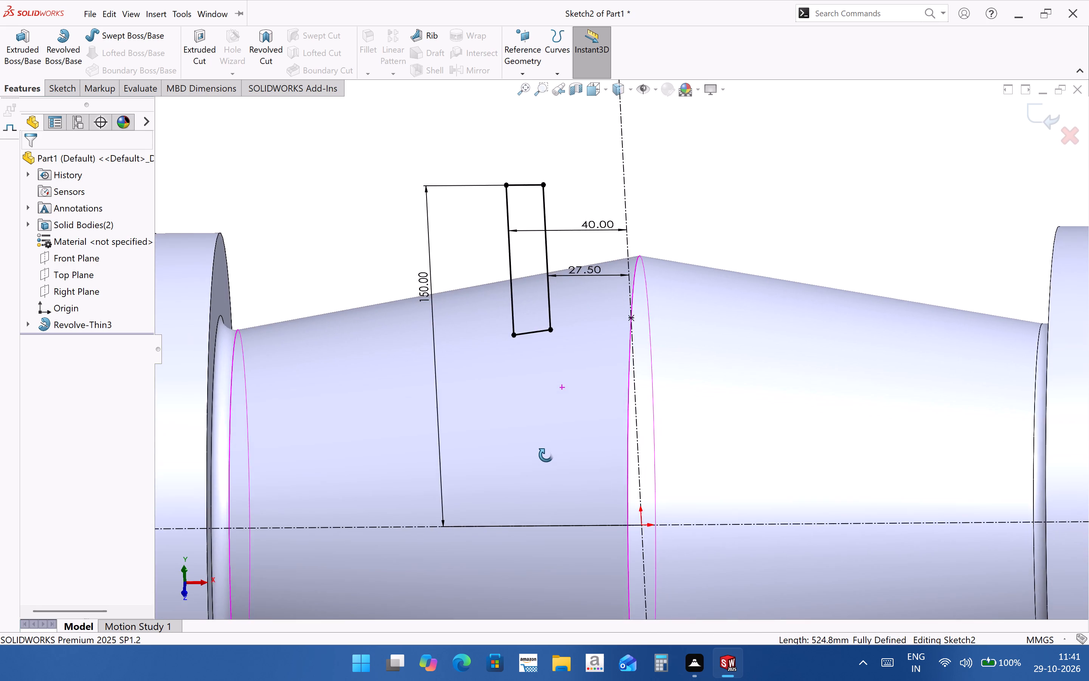
{"action": "middle_click_drag", "start_coordinate": [546, 455], "coordinate": [558, 410]}
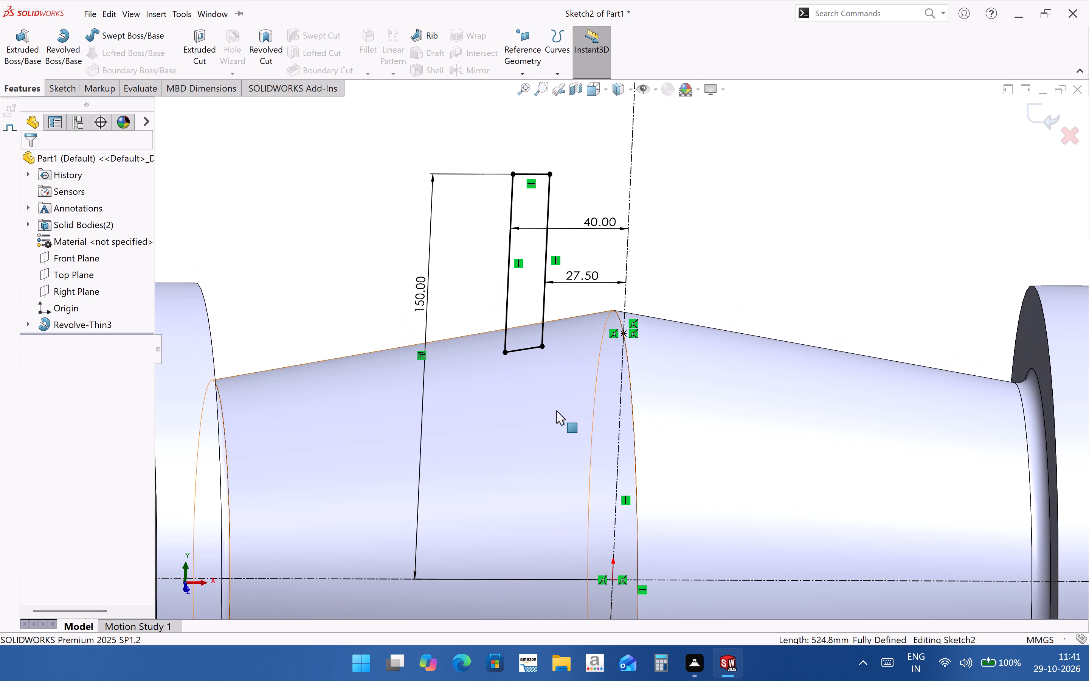
{"action": "scroll", "coordinate": [556, 410], "scroll_direction": "up", "scroll_amount": 6}
{"action": "middle_click_drag", "start_coordinate": [552, 418], "coordinate": [546, 351]}
{"action": "scroll", "coordinate": [652, 376], "scroll_direction": "down", "scroll_amount": 1}
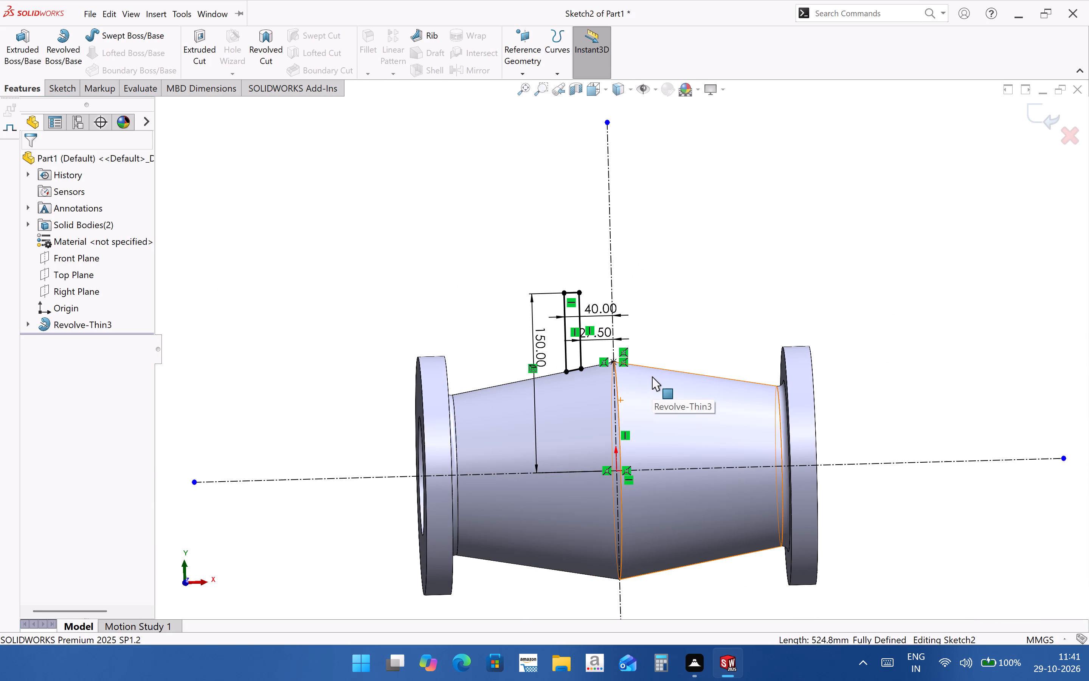
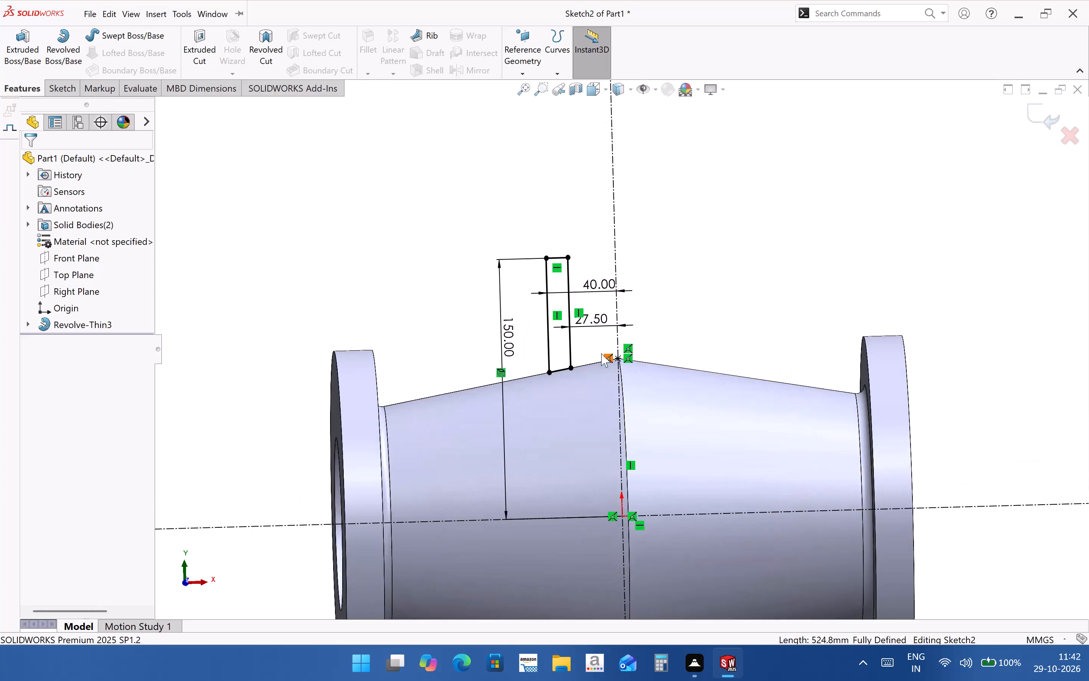
Examine the wall profile against the body's conical peak up close and squarely from the front.
{"action": "scroll", "coordinate": [569, 436], "scroll_direction": "up", "scroll_amount": 1}
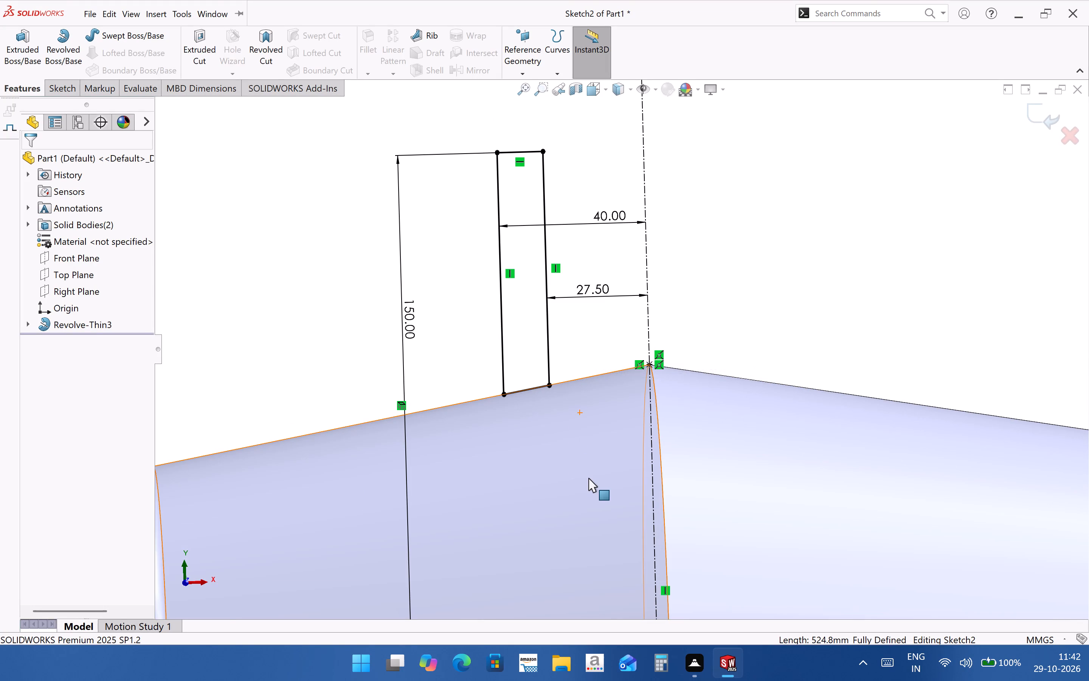
{"action": "scroll", "coordinate": [587, 478], "scroll_direction": "up", "scroll_amount": 2}
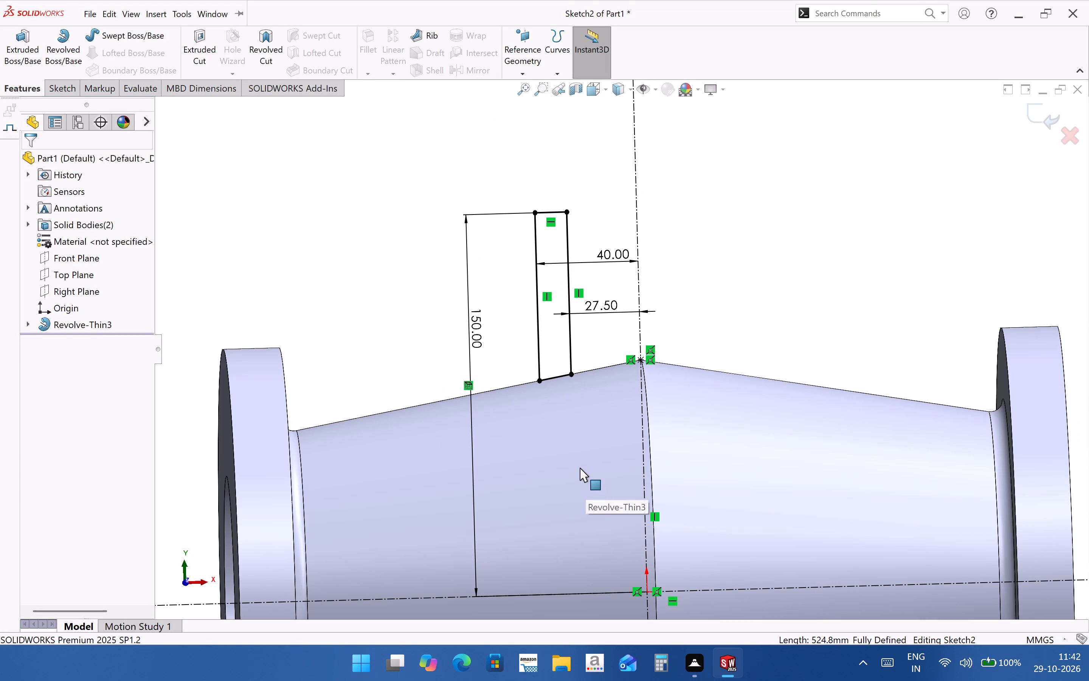
{"action": "scroll", "coordinate": [646, 324], "scroll_direction": "down", "scroll_amount": 3}
{"action": "scroll", "coordinate": [680, 435], "scroll_direction": "up", "scroll_amount": 5}
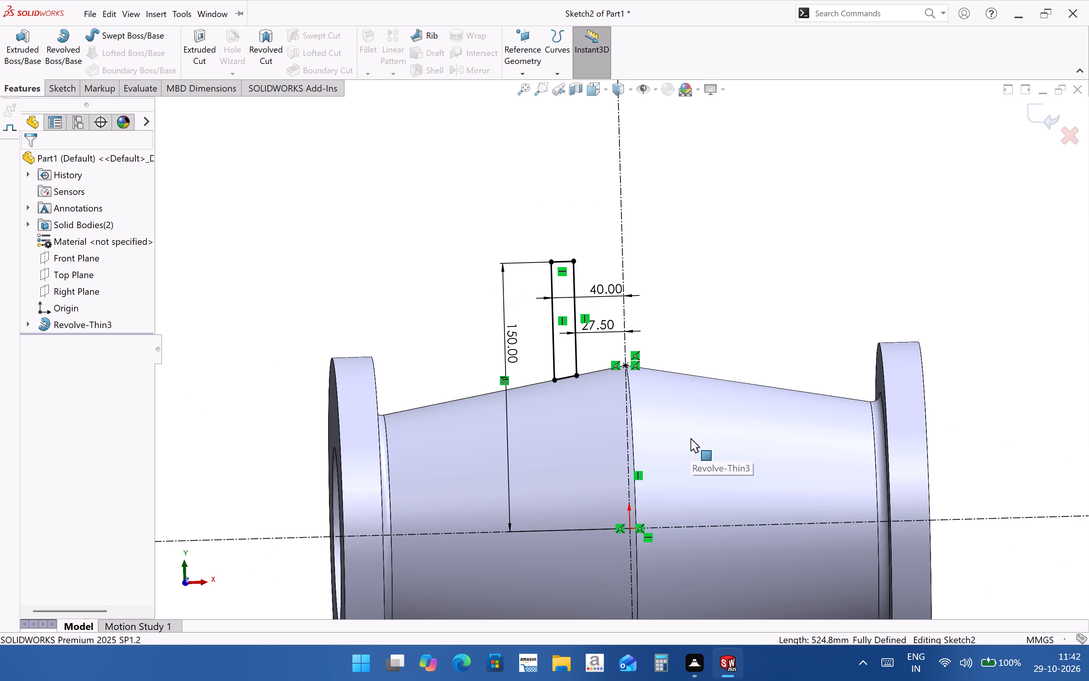
{"action": "middle_click_drag", "start_coordinate": [693, 435], "coordinate": [695, 444]}
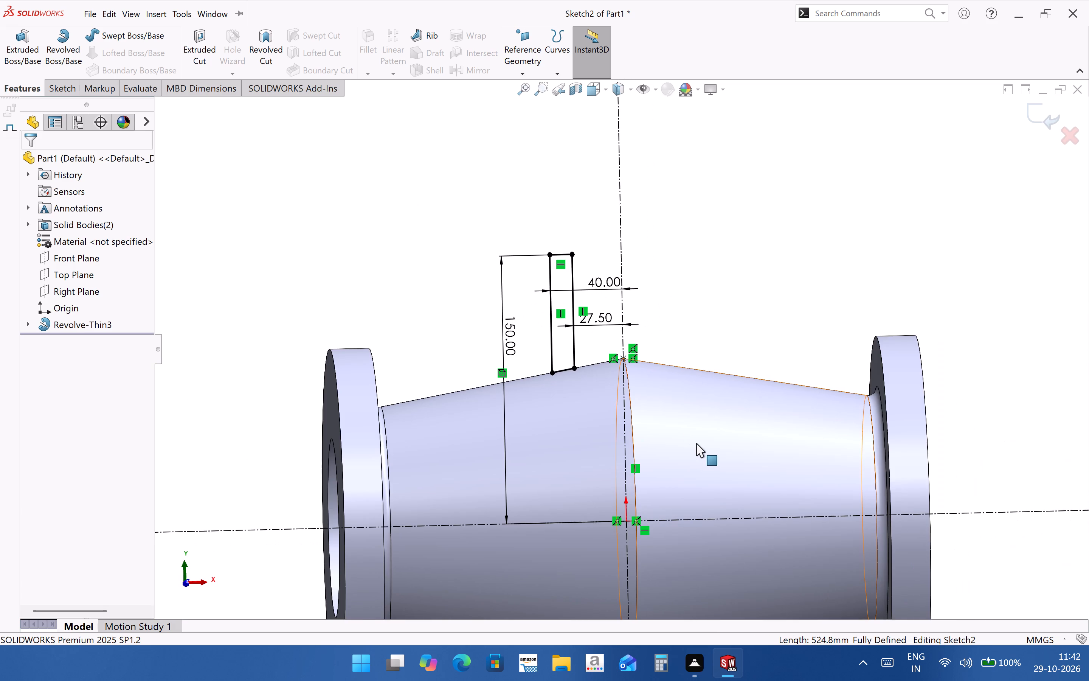
{"action": "key", "text": "shift+n"}
{"action": "key", "text": "ctrl+8"}
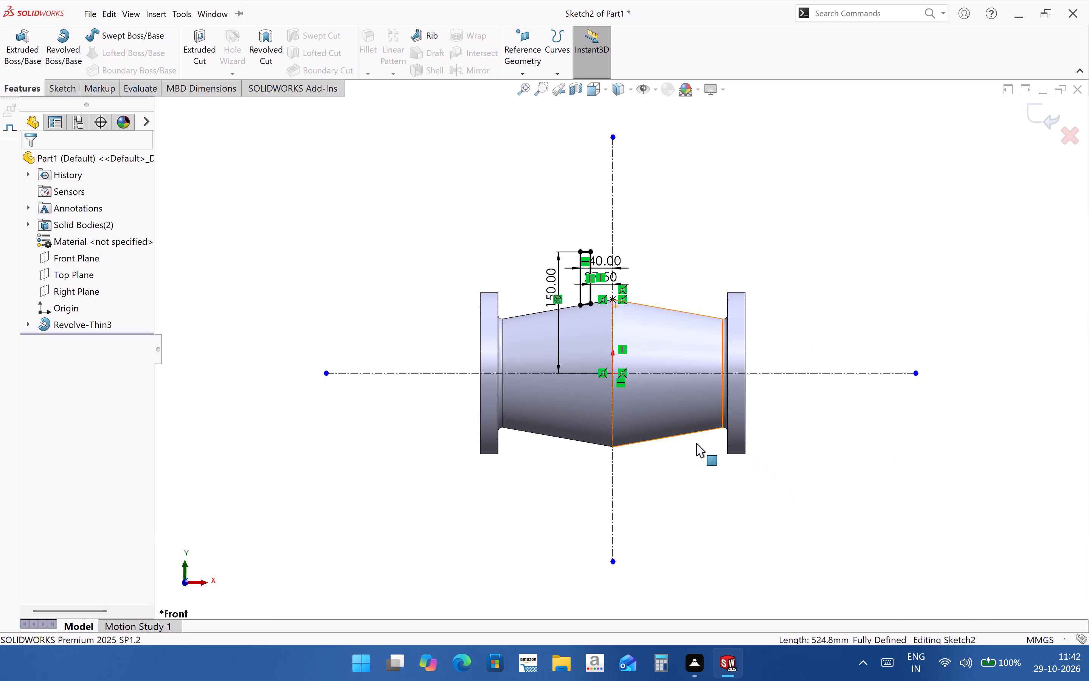
{"action": "scroll", "coordinate": [650, 308], "scroll_direction": "down", "scroll_amount": 4}
{"action": "scroll", "coordinate": [596, 400], "scroll_direction": "up", "scroll_amount": 1}
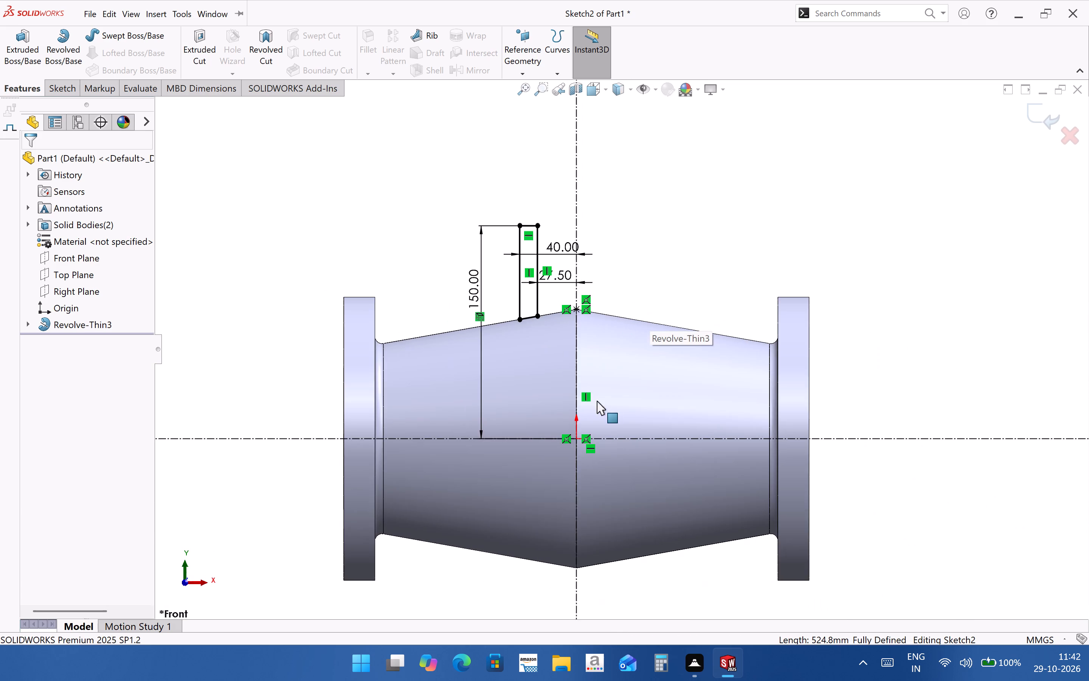
Sketch a horizontal line about 40 mm long through the body's conical peak, crossing the vertical centerline.
{"action": "scroll", "coordinate": [421, 278], "scroll_direction": "down", "scroll_amount": 2}
{"action": "scroll", "coordinate": [553, 344], "scroll_direction": "down", "scroll_amount": 1}
{"action": "scroll", "coordinate": [834, 358], "scroll_direction": "down", "scroll_amount": 2}
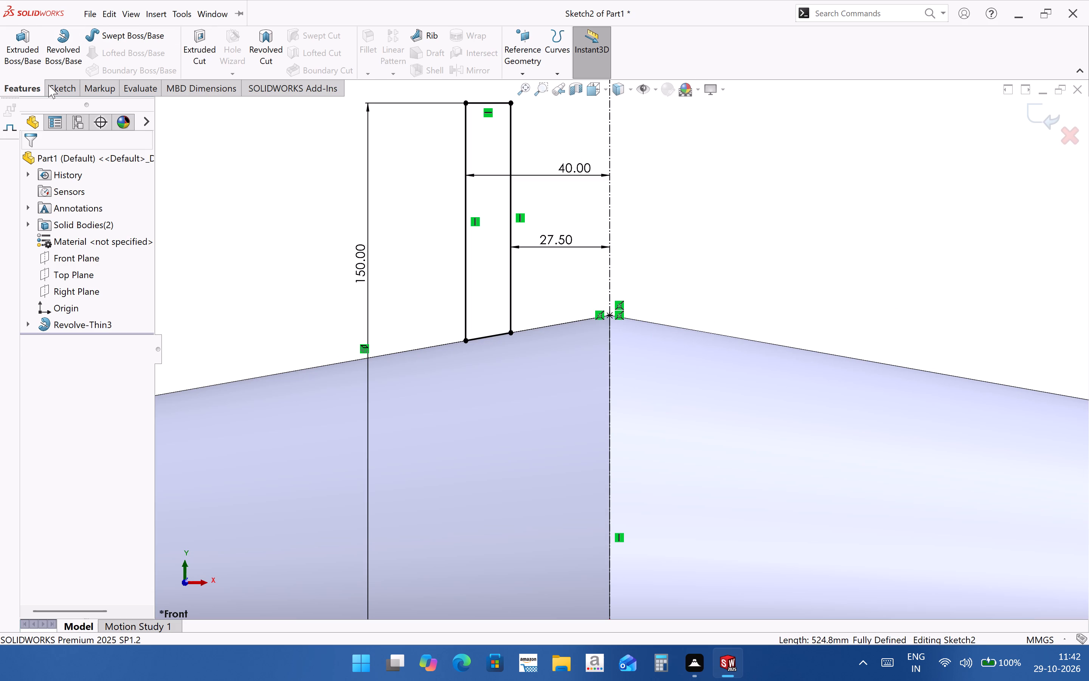
{"action": "left_click", "coordinate": [54, 87]}
{"action": "left_click", "coordinate": [79, 40]}
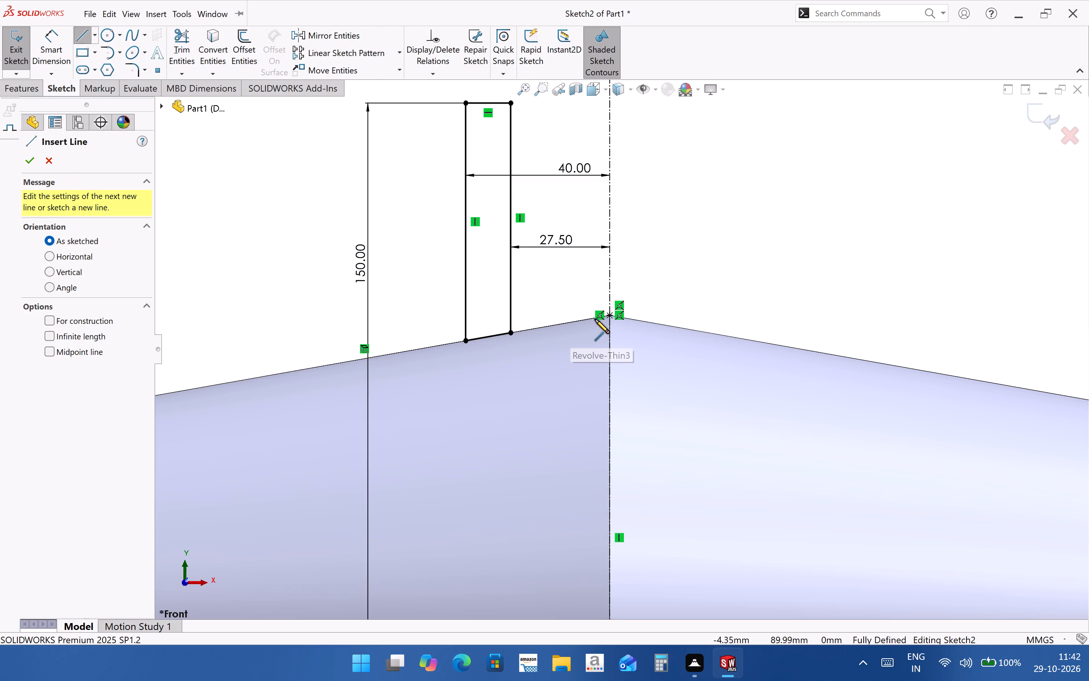
{"action": "left_click", "coordinate": [526, 317]}
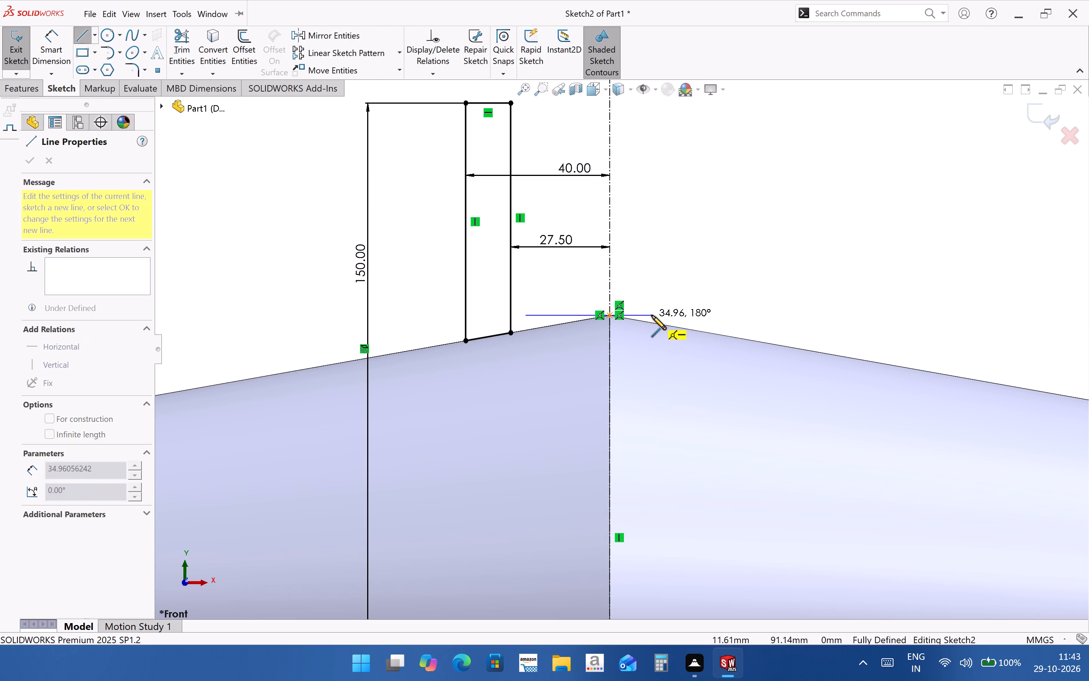
{"action": "left_click", "coordinate": [670, 316]}
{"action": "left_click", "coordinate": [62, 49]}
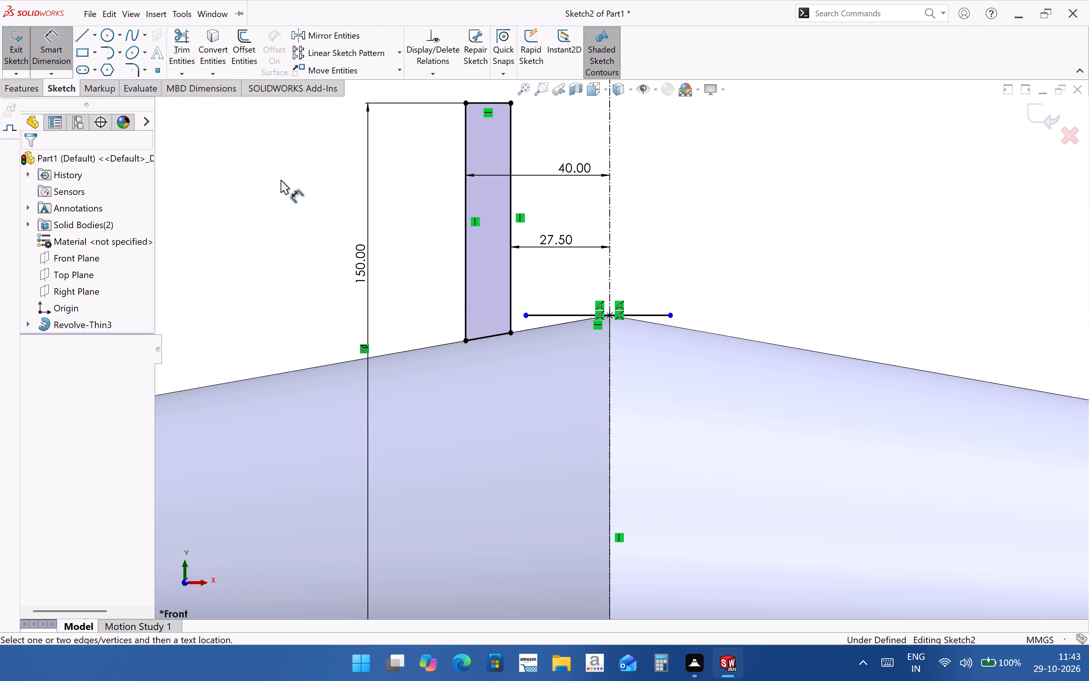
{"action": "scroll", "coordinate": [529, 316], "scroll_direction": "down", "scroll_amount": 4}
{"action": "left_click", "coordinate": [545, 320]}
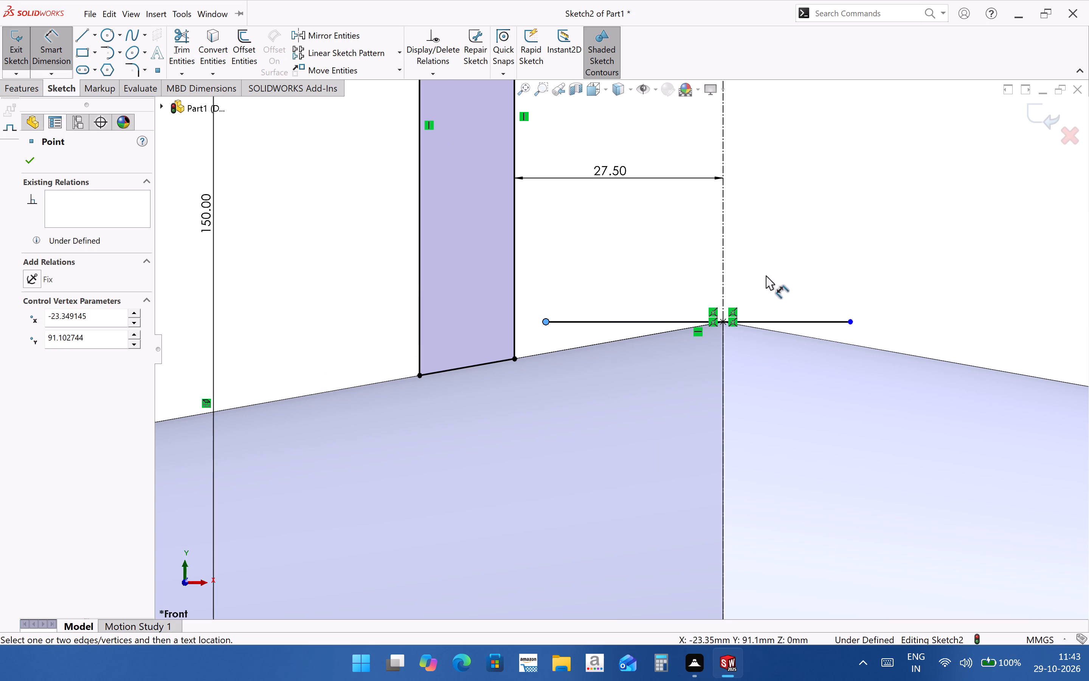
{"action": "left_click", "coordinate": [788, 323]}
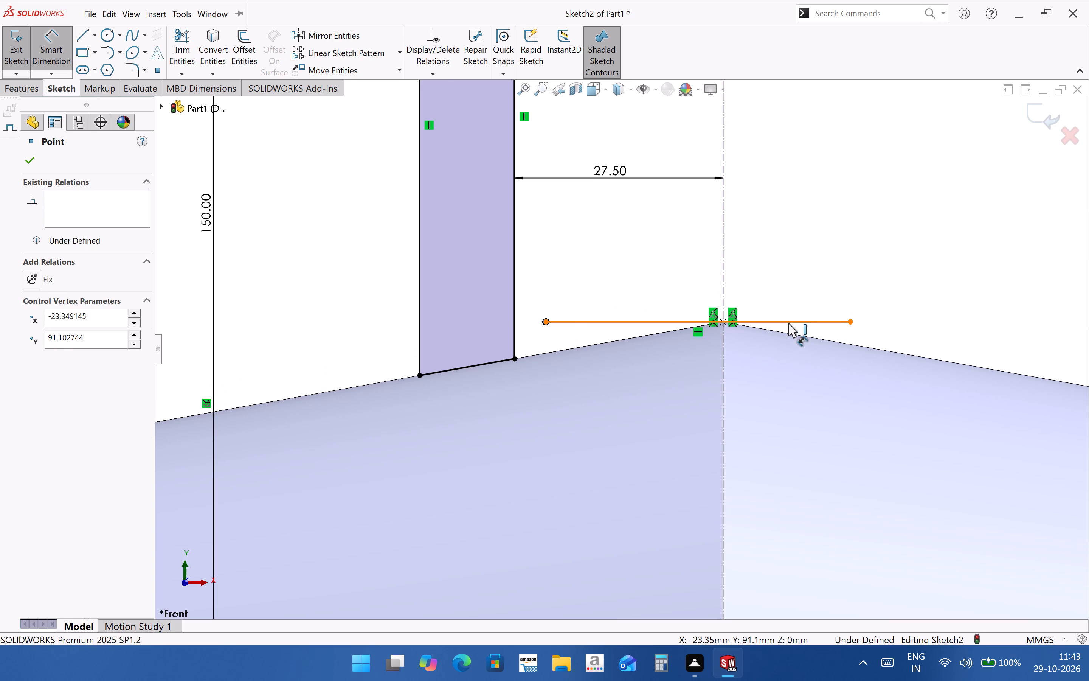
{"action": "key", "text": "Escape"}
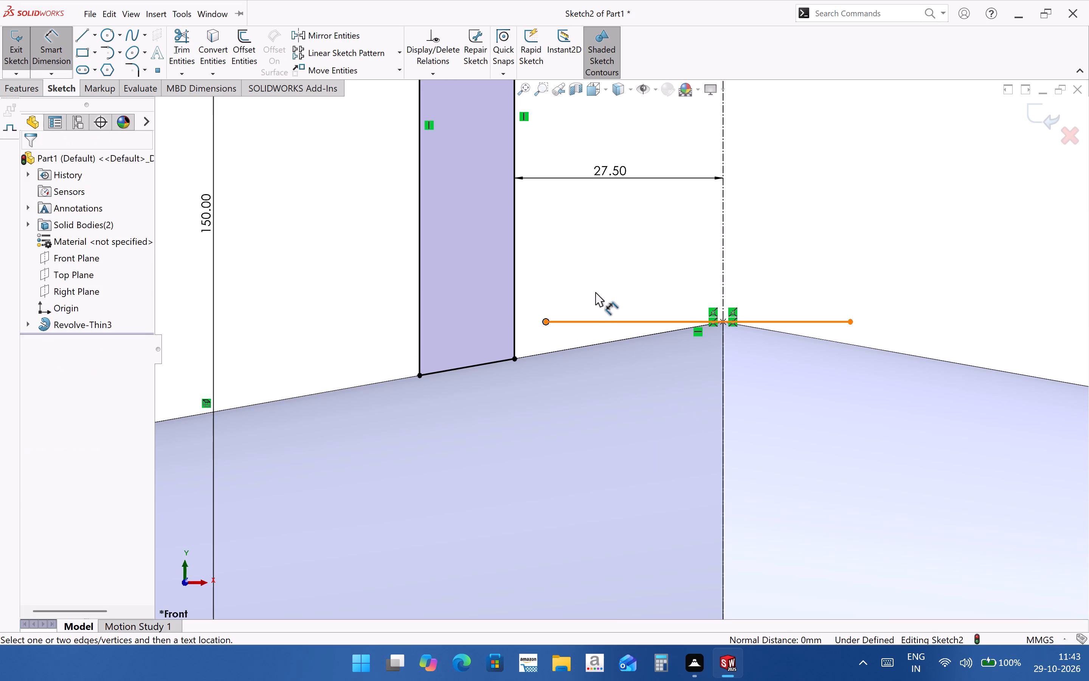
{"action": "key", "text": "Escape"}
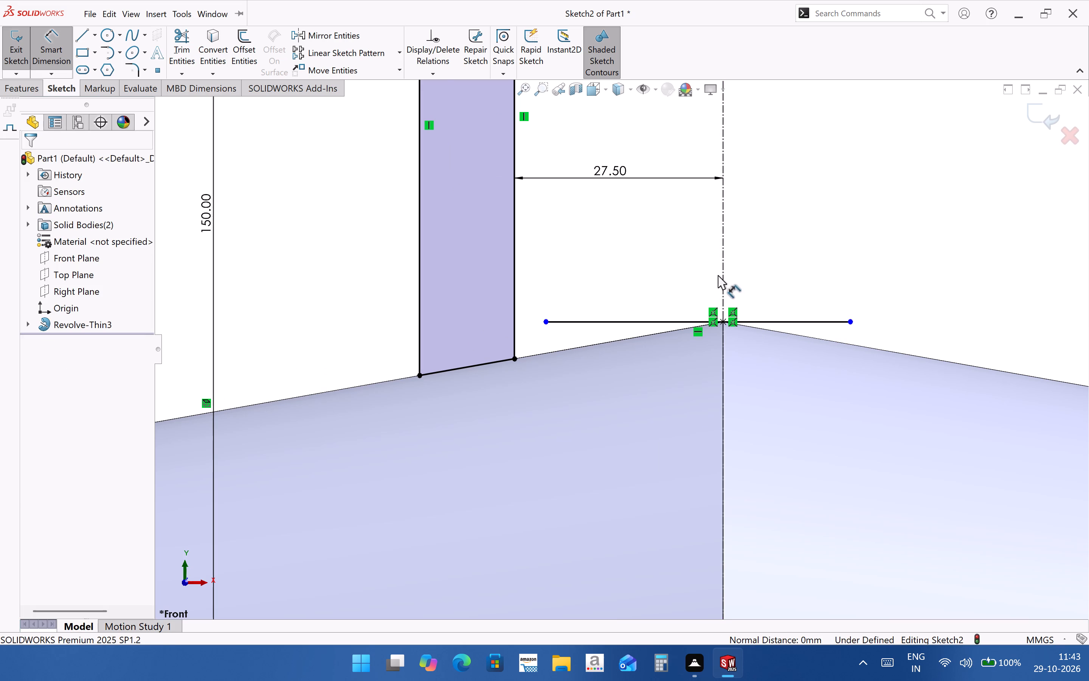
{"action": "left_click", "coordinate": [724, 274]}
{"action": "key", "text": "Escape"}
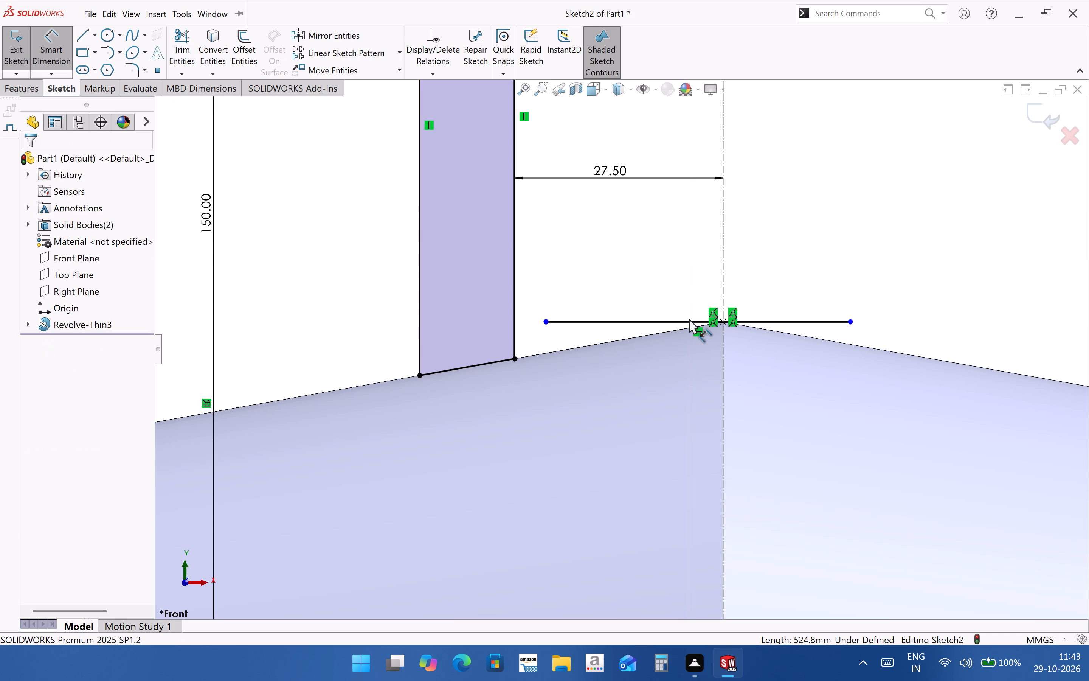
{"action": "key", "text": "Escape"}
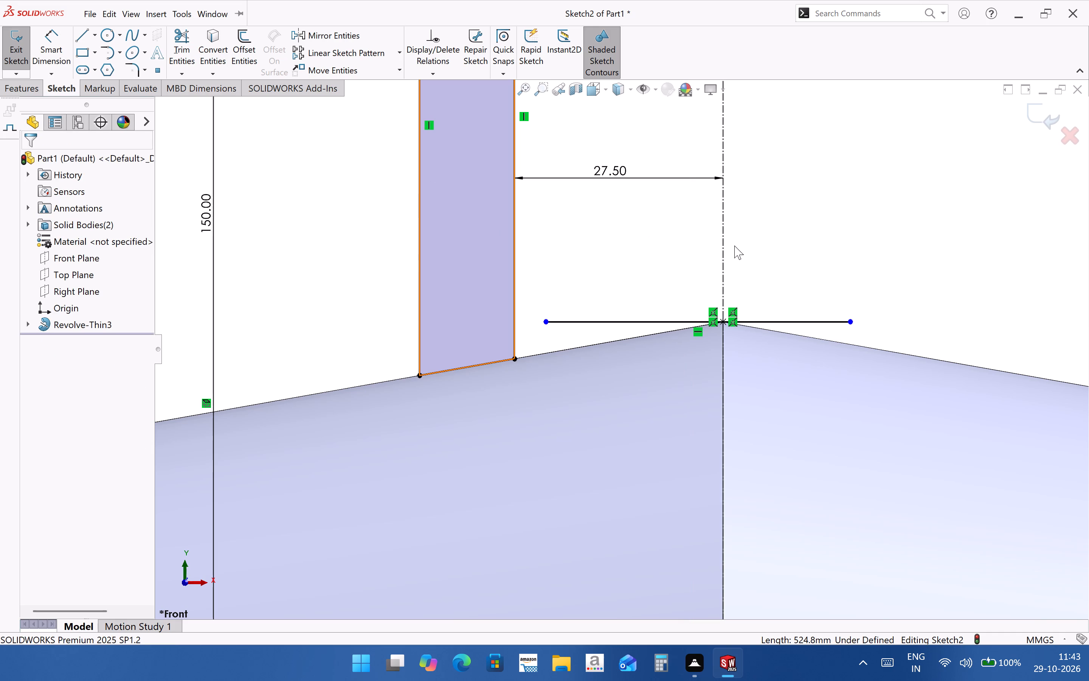
Make the two endpoints of the horizontal line at the peak symmetric about the vertical centerline.
{"action": "left_click", "coordinate": [544, 323]}
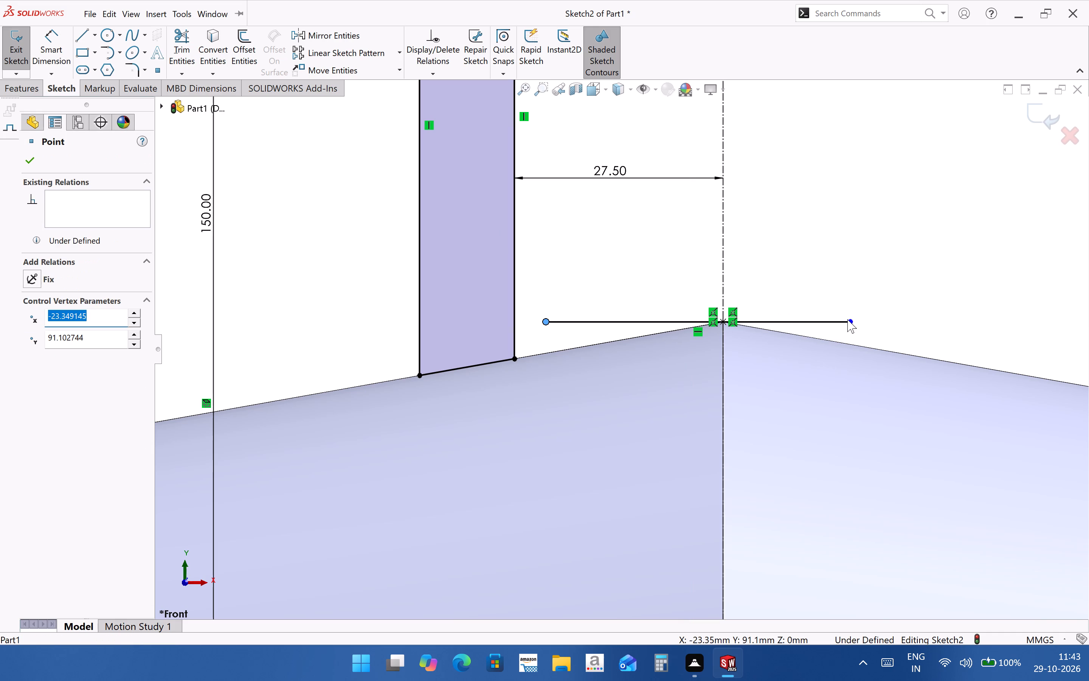
{"action": "left_click", "coordinate": [851, 321], "text": "ctrl"}
{"action": "left_click", "coordinate": [725, 262], "text": "ctrl"}
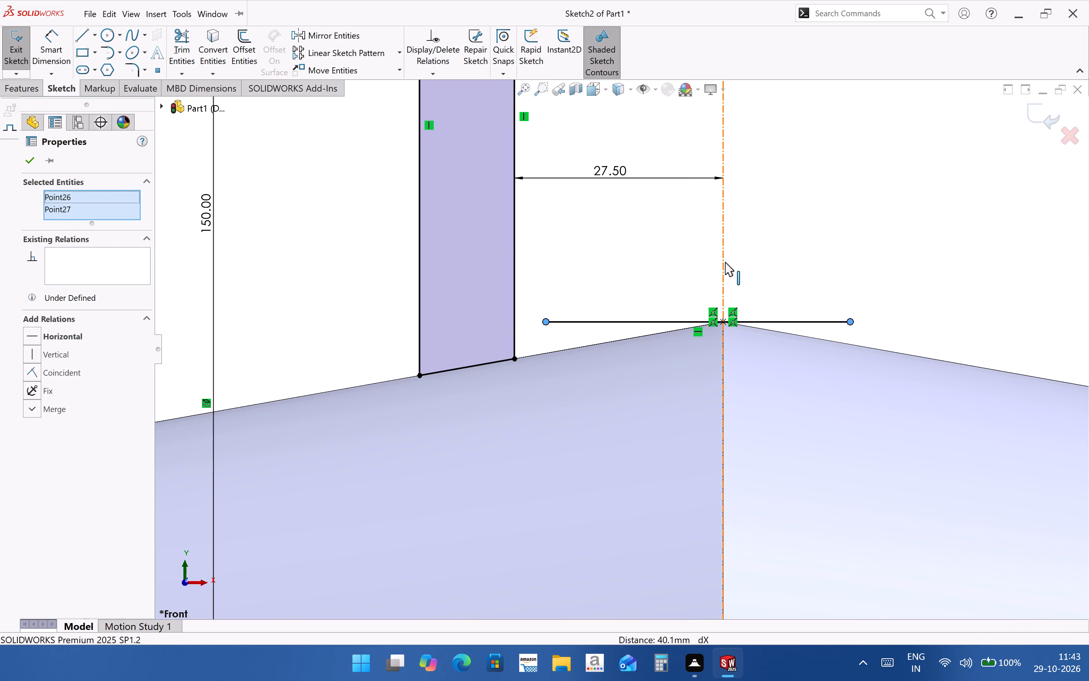
{"action": "left_click", "coordinate": [74, 344]}
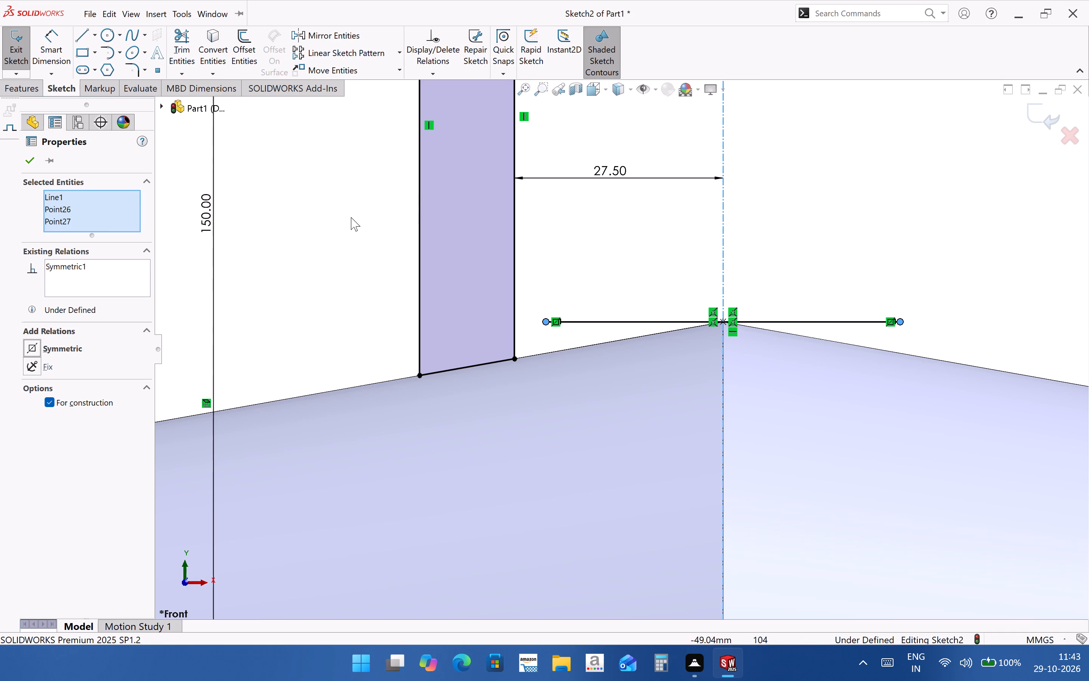
Dimension the horizontal line at the peak and set its length to 48 mm.
{"action": "left_click", "coordinate": [55, 47]}
{"action": "left_click", "coordinate": [818, 321]}
{"action": "left_click", "coordinate": [815, 280]}
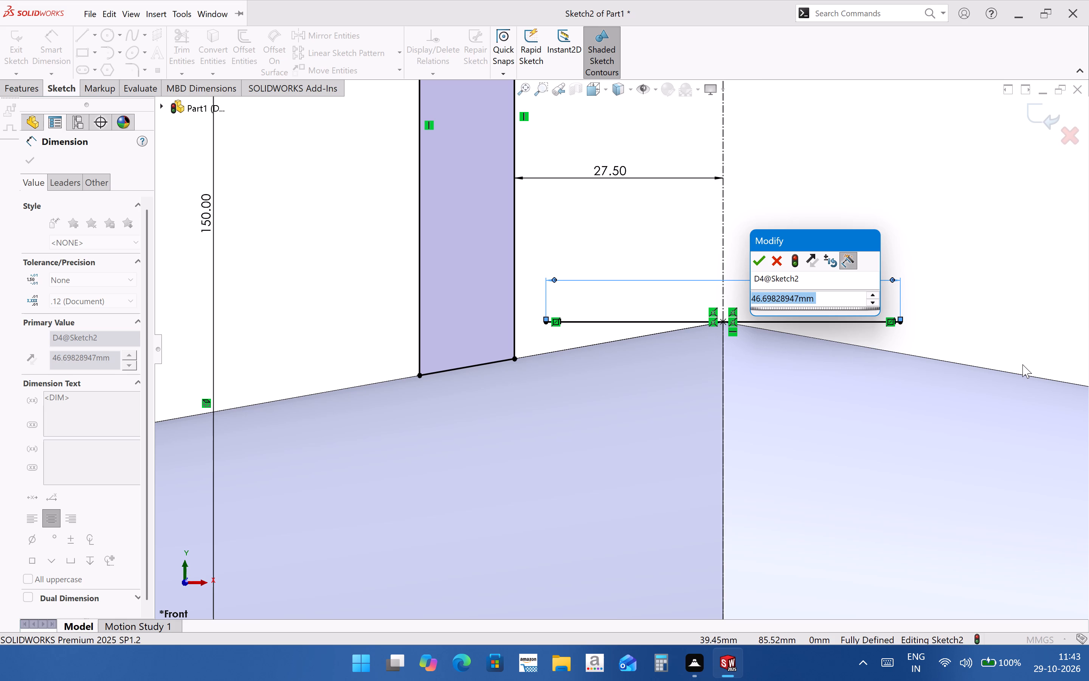
{"action": "type", "text": "48"}
{"action": "key", "text": "Return"}
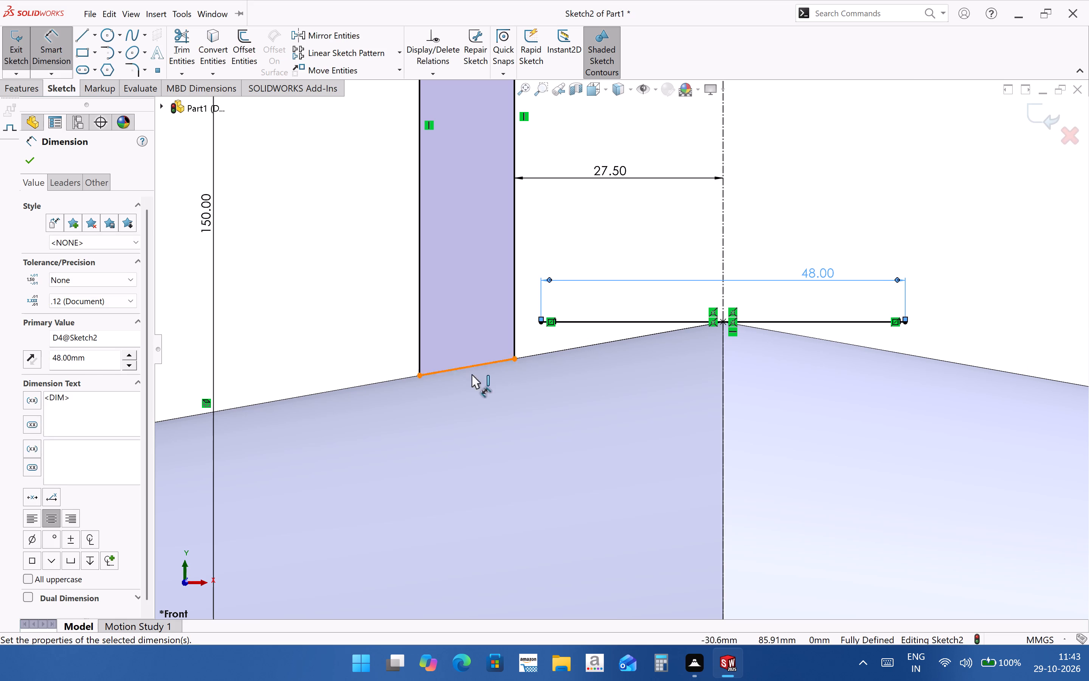
Apply a planar section view through the Front Plane to expose the body's interior behind the sketch.
{"action": "scroll", "coordinate": [482, 449], "scroll_direction": "up", "scroll_amount": 2}
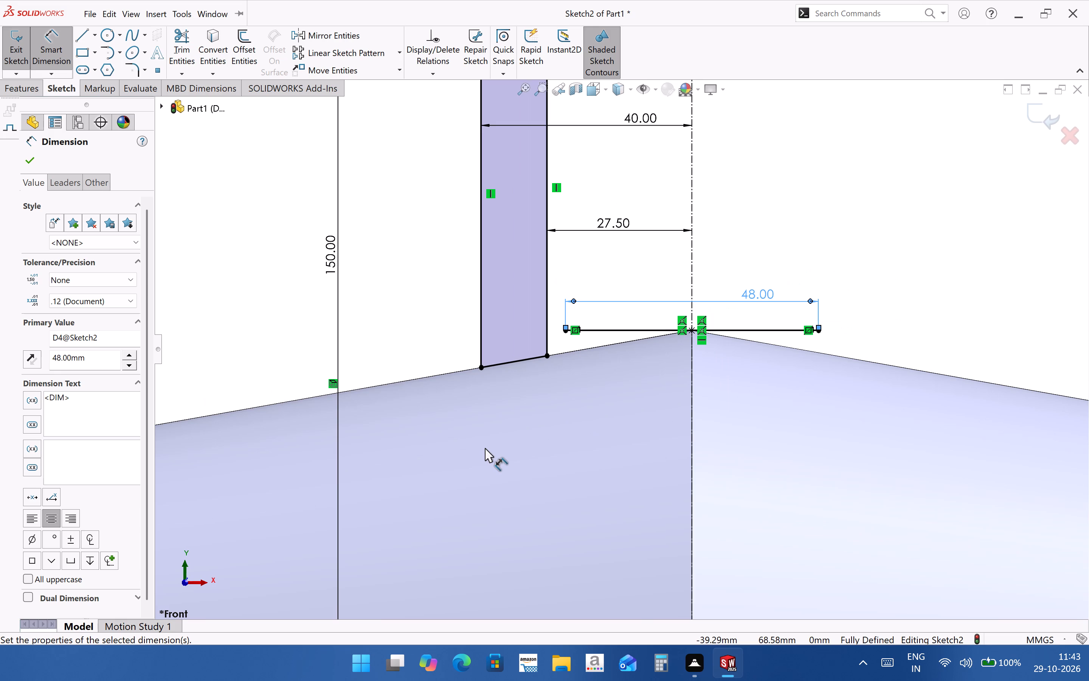
{"action": "scroll", "coordinate": [711, 286], "scroll_direction": "down", "scroll_amount": 1}
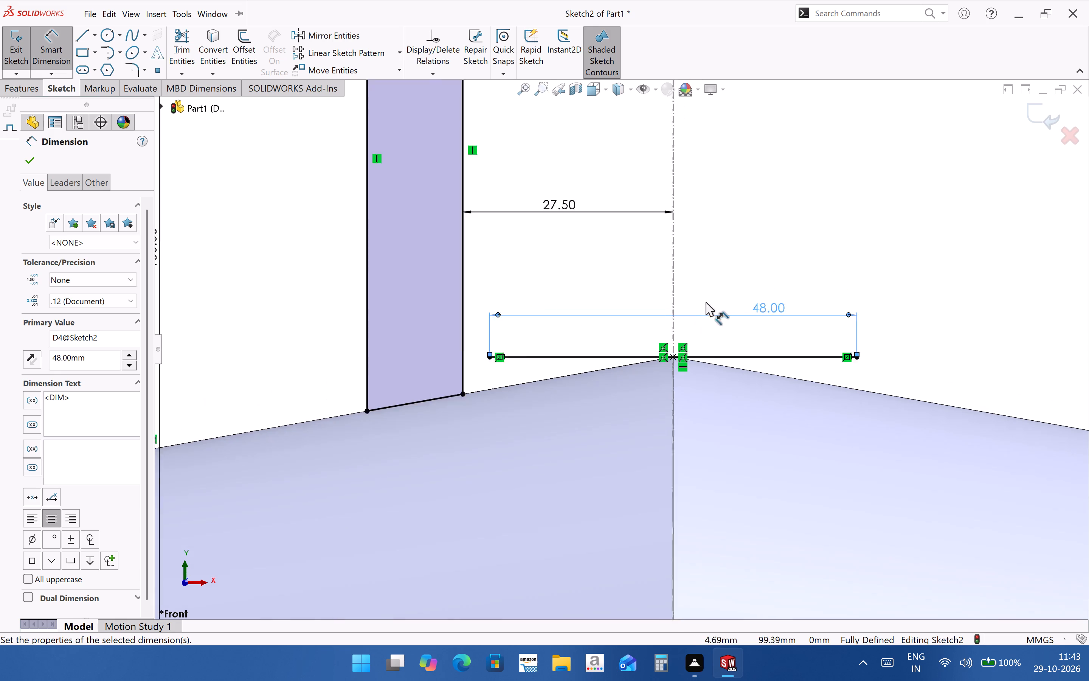
{"action": "scroll", "coordinate": [706, 302], "scroll_direction": "down", "scroll_amount": 3}
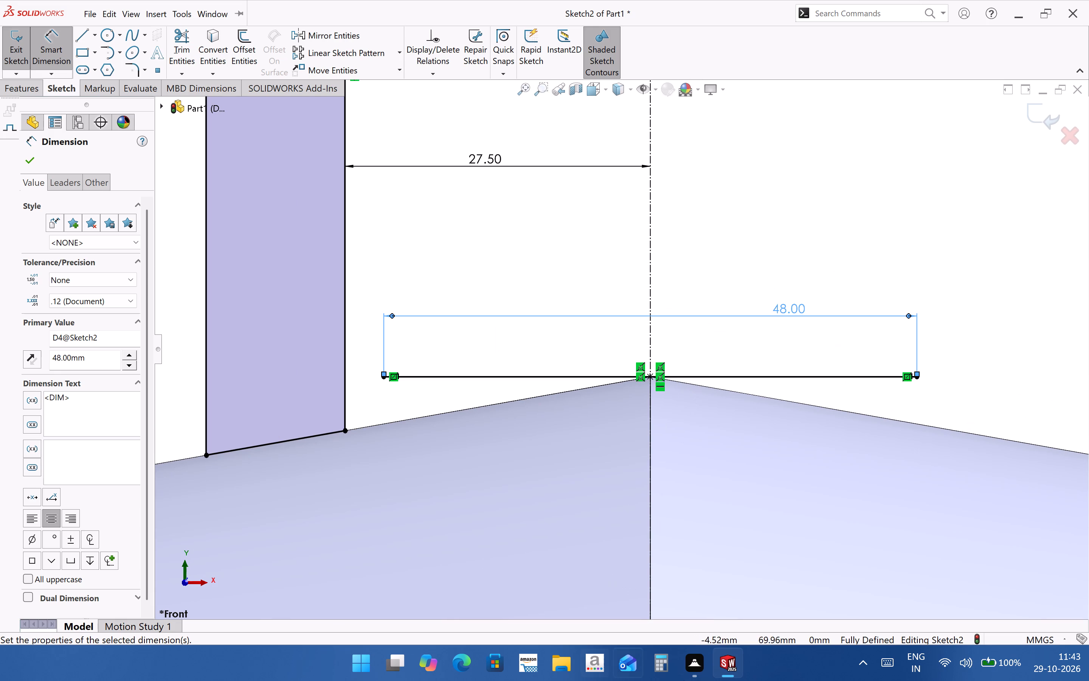
{"action": "scroll", "coordinate": [575, 402], "scroll_direction": "up", "scroll_amount": 3}
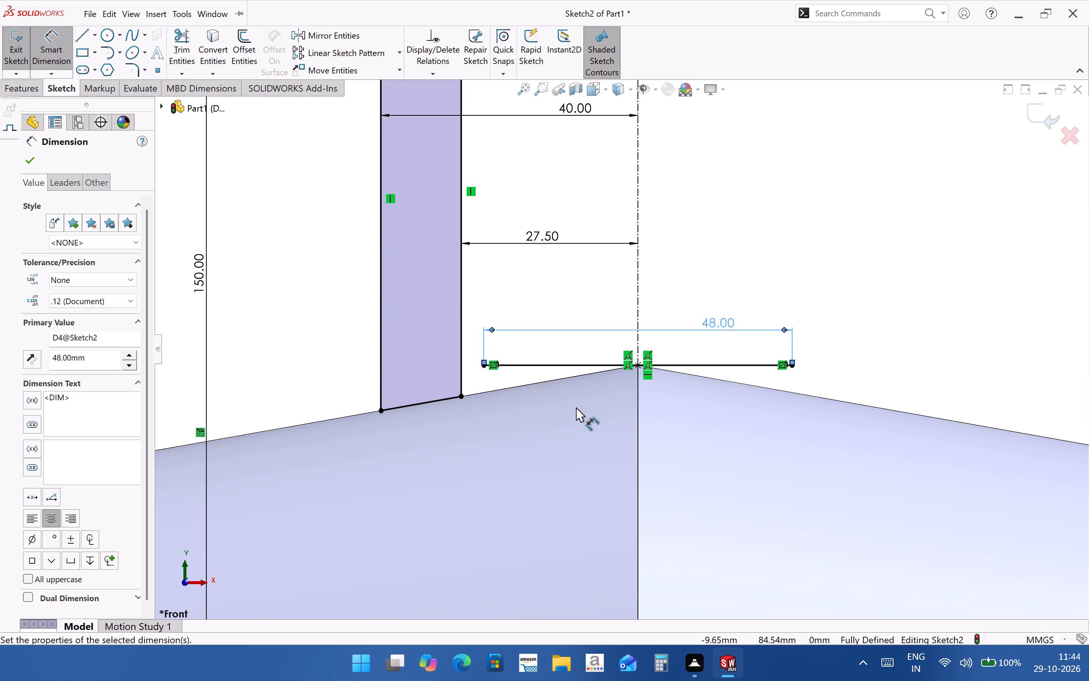
{"action": "left_click", "coordinate": [577, 92]}
{"action": "scroll", "coordinate": [629, 431], "scroll_direction": "up", "scroll_amount": 6}
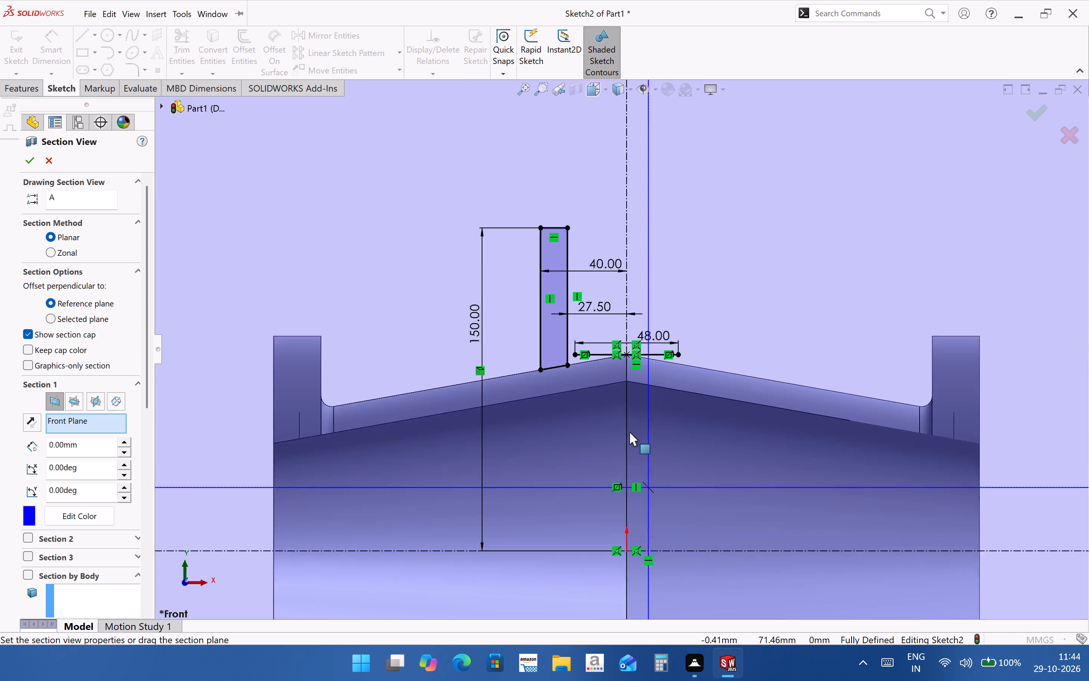
{"action": "scroll", "coordinate": [629, 432], "scroll_direction": "up", "scroll_amount": 4}
{"action": "scroll", "coordinate": [997, 204], "scroll_direction": "up", "scroll_amount": 2}
{"action": "left_click", "coordinate": [1041, 120]}
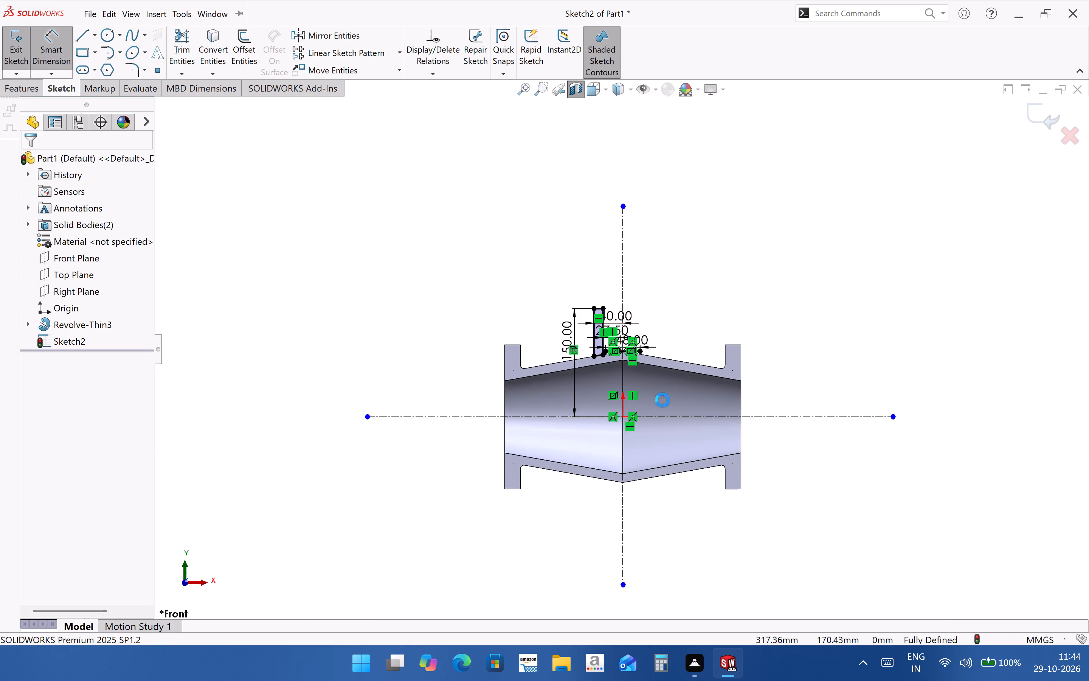
Sketch a narrow profile about 209 mm tall from the 48 mm line's negative-X endpoint down, across to the vertical centerline and back up to the peak.
{"action": "scroll", "coordinate": [611, 396], "scroll_direction": "down", "scroll_amount": 7}
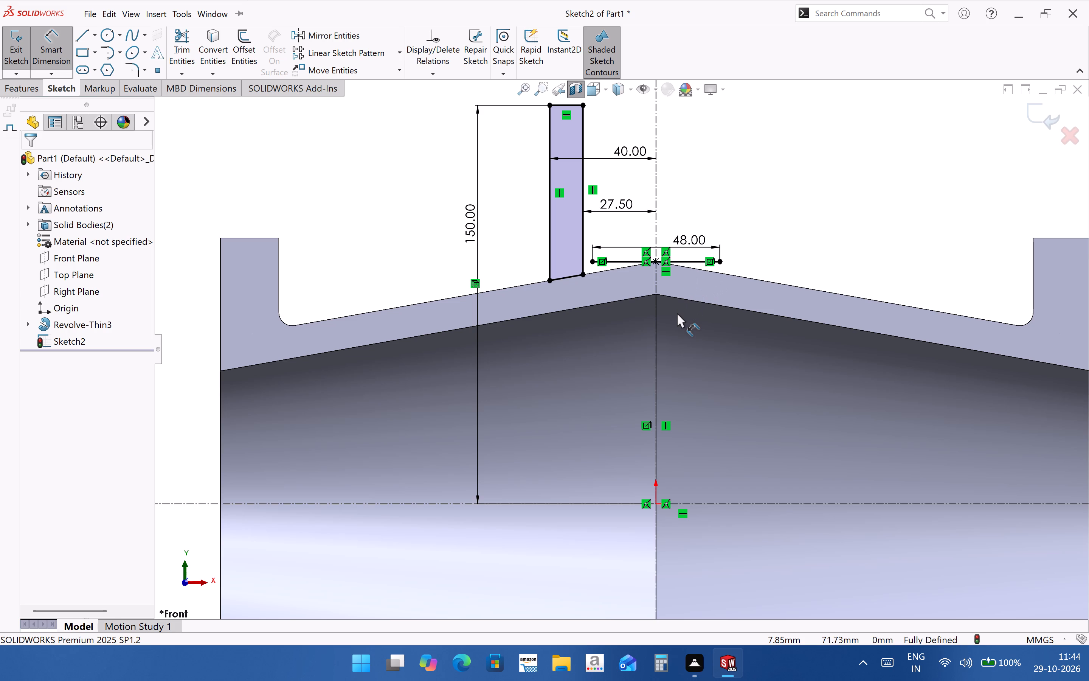
{"action": "left_click", "coordinate": [88, 31]}
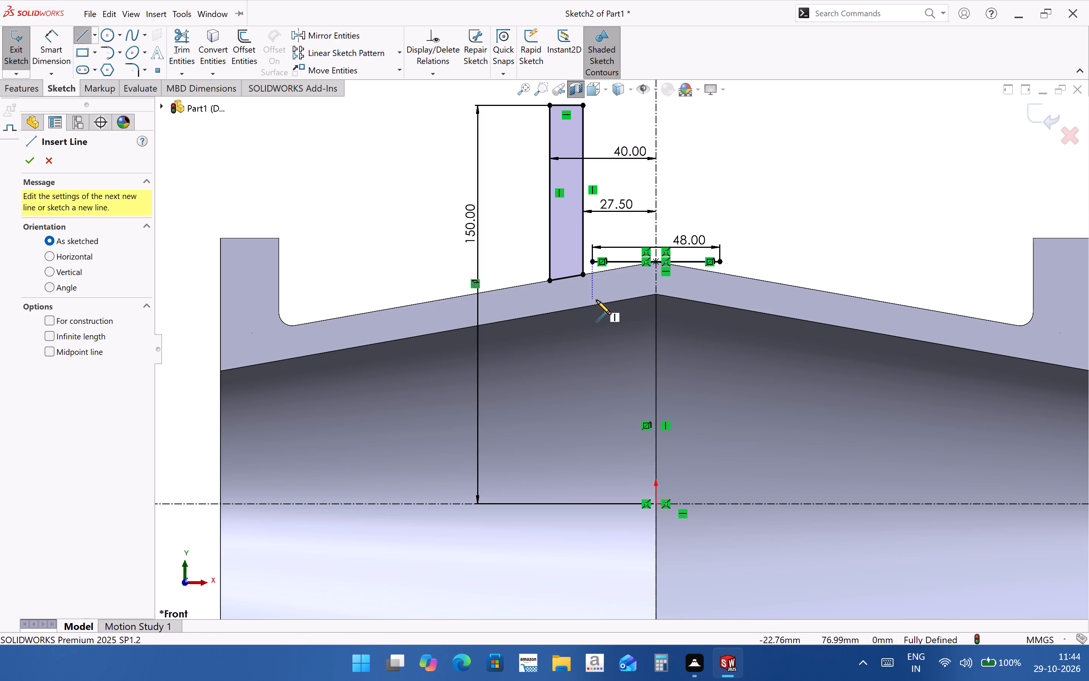
{"action": "left_click", "coordinate": [593, 260]}
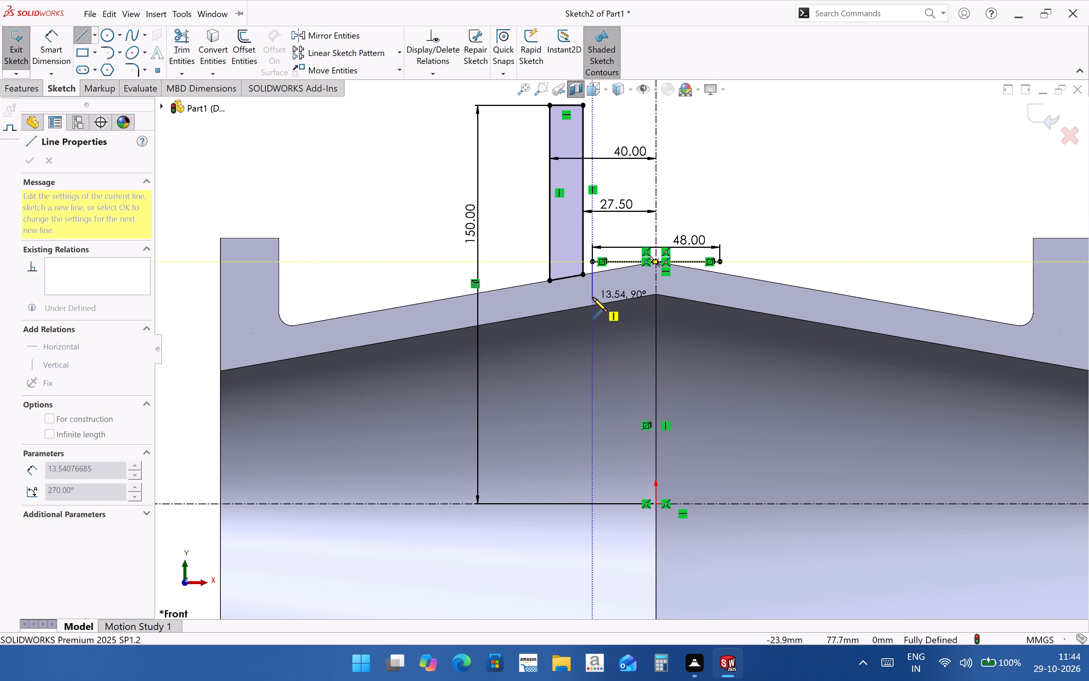
{"action": "scroll", "coordinate": [593, 297], "scroll_direction": "up", "scroll_amount": 2}
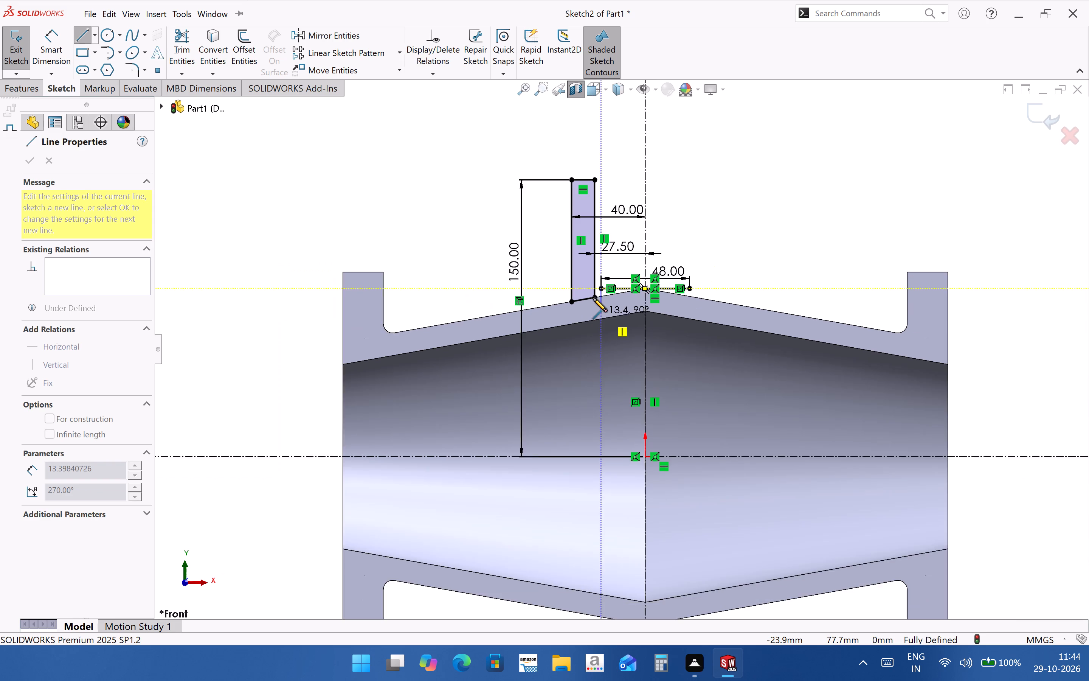
{"action": "scroll", "coordinate": [593, 297], "scroll_direction": "up", "scroll_amount": 3}
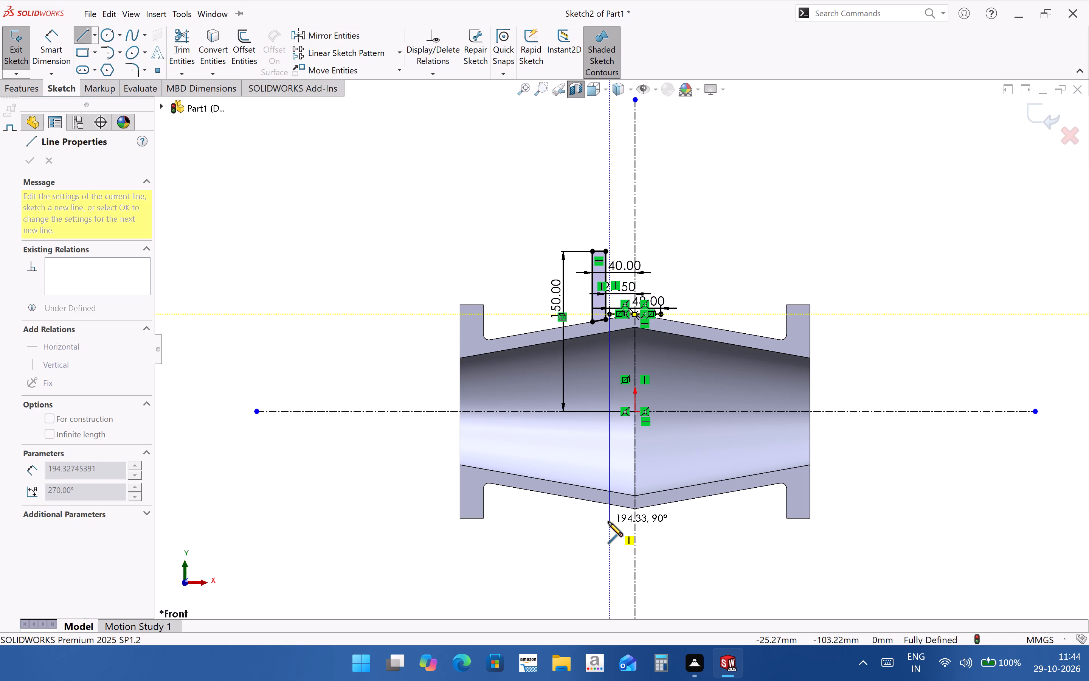
{"action": "left_click", "coordinate": [608, 537]}
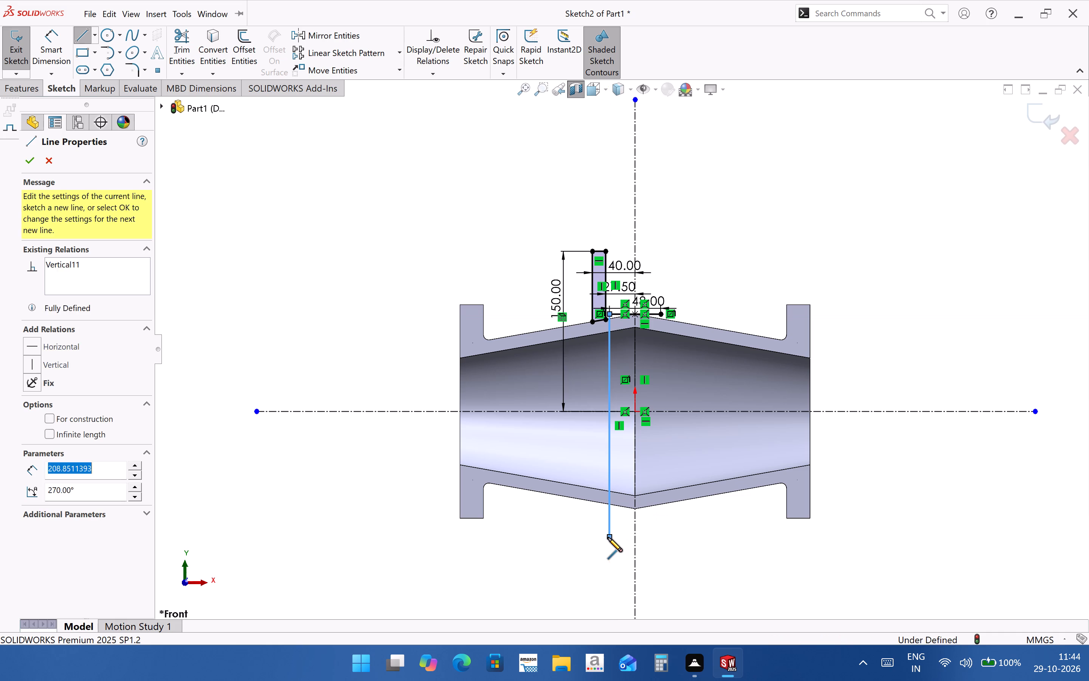
{"action": "left_click", "coordinate": [635, 539]}
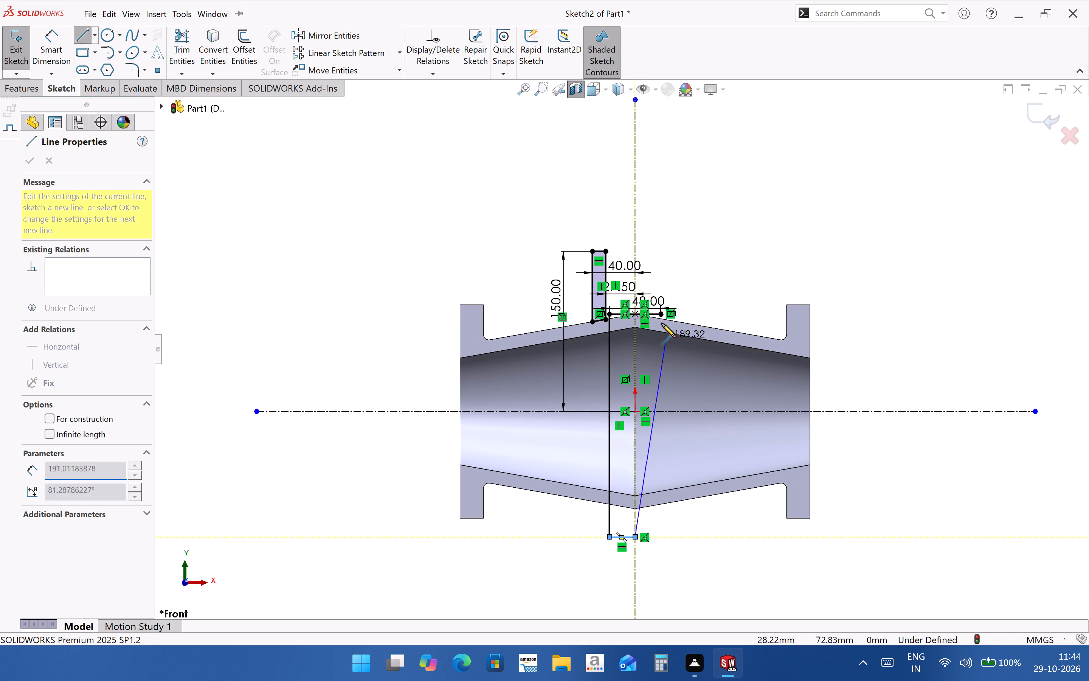
{"action": "scroll", "coordinate": [644, 318], "scroll_direction": "down", "scroll_amount": 7}
{"action": "scroll", "coordinate": [600, 303], "scroll_direction": "down", "scroll_amount": 2}
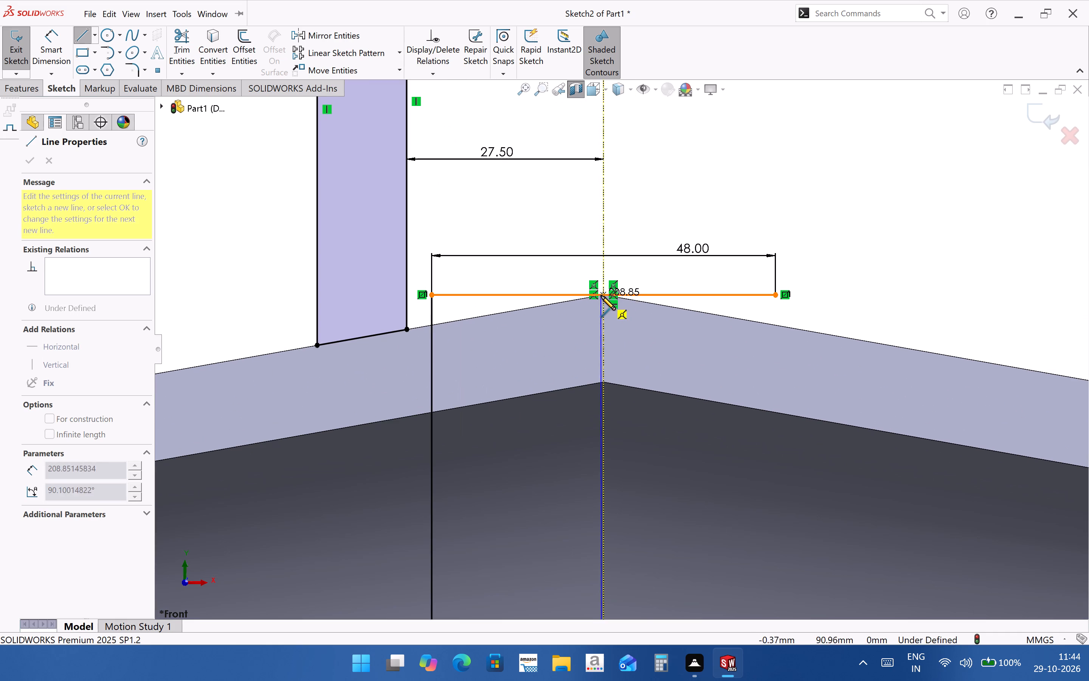
{"action": "left_click", "coordinate": [603, 293]}
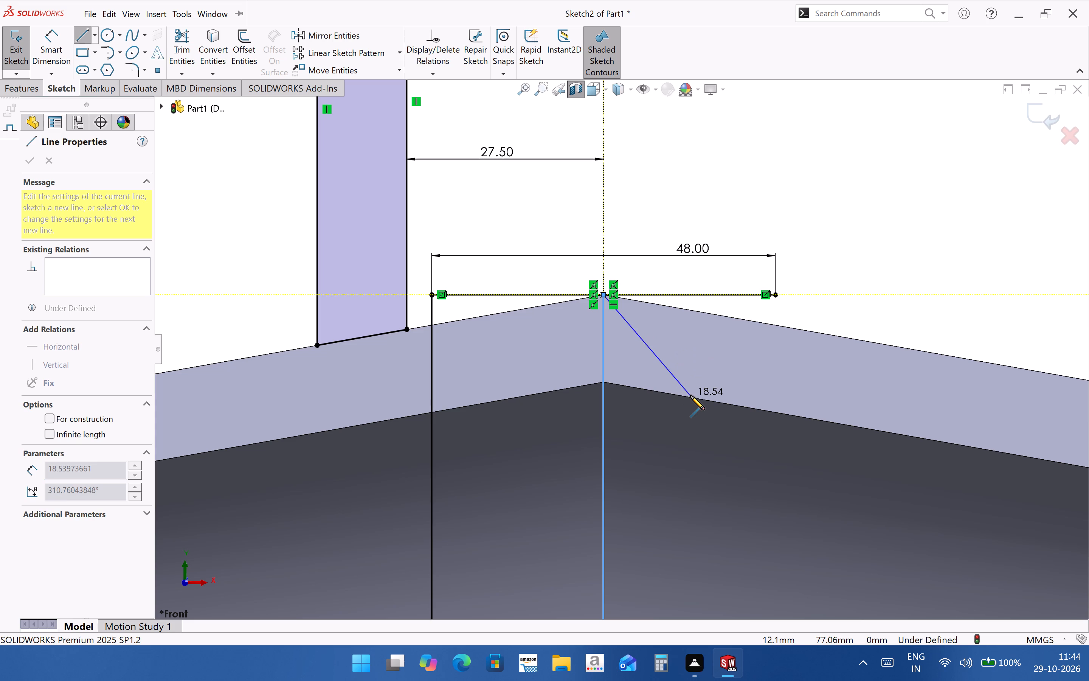
{"action": "key", "text": "Escape"}
{"action": "scroll", "coordinate": [586, 324], "scroll_direction": "up", "scroll_amount": 7}
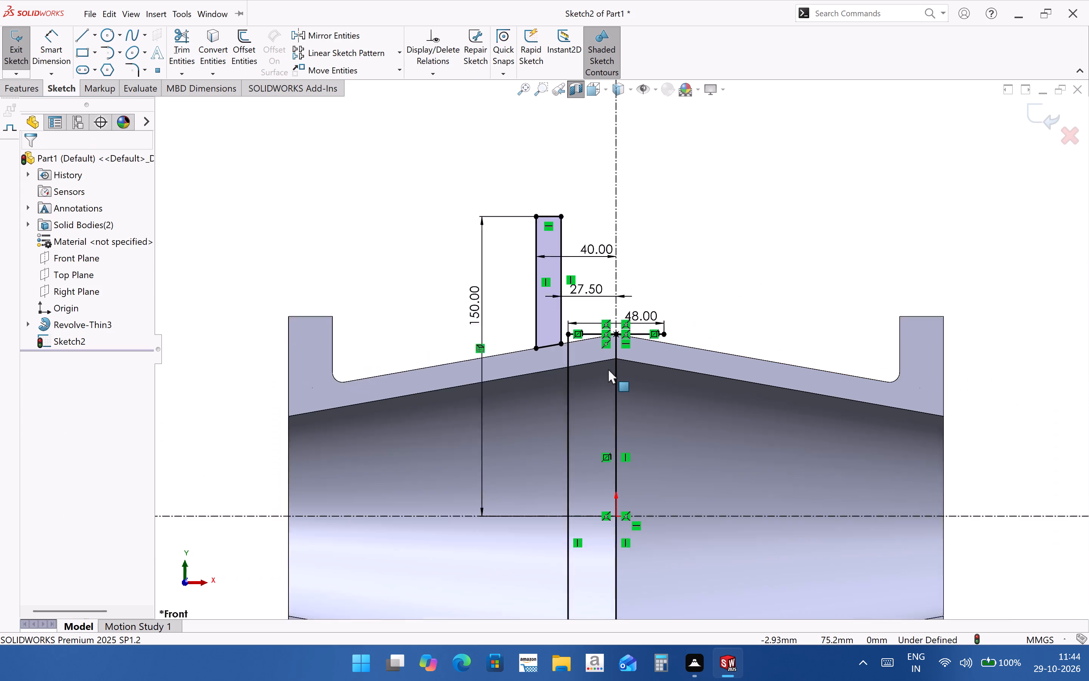
Sketch a horizontal line joining the narrow profile's two vertical sides, about 32 mm above the body's horizontal centerline.
{"action": "scroll", "coordinate": [608, 369], "scroll_direction": "up", "scroll_amount": 2}
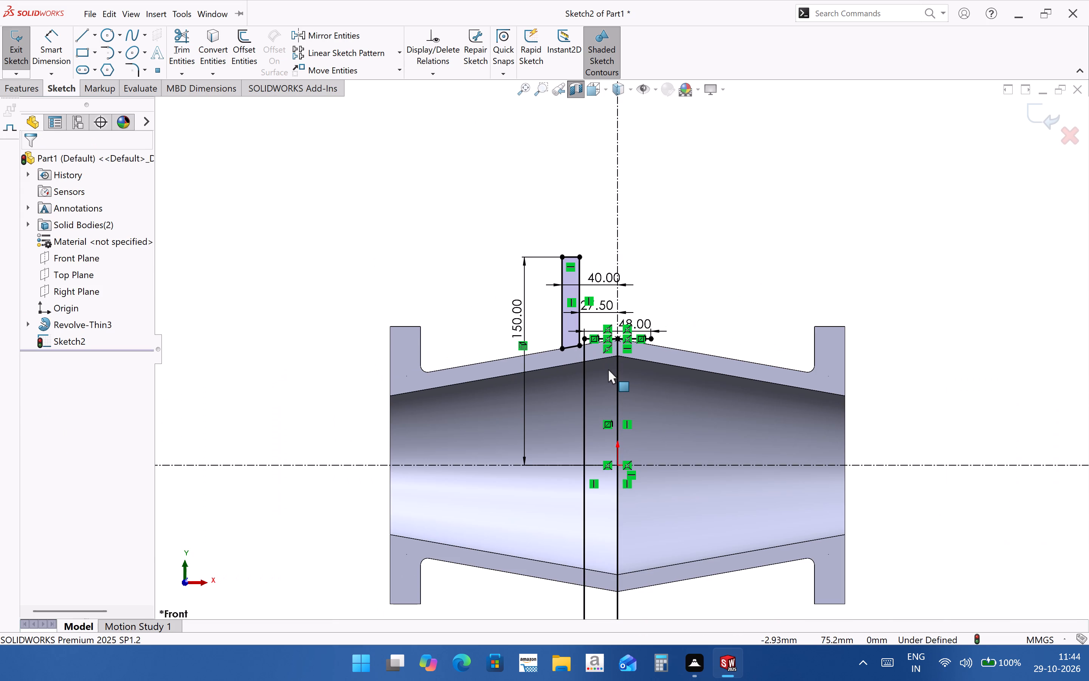
{"action": "left_click", "coordinate": [82, 42]}
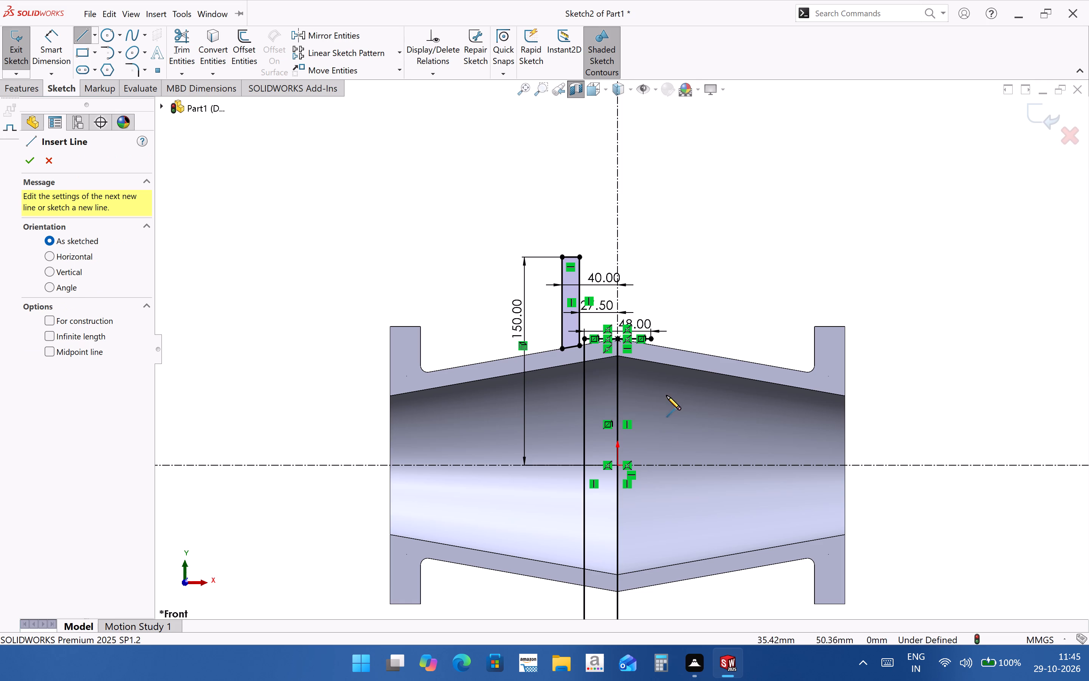
{"action": "left_click", "coordinate": [584, 421]}
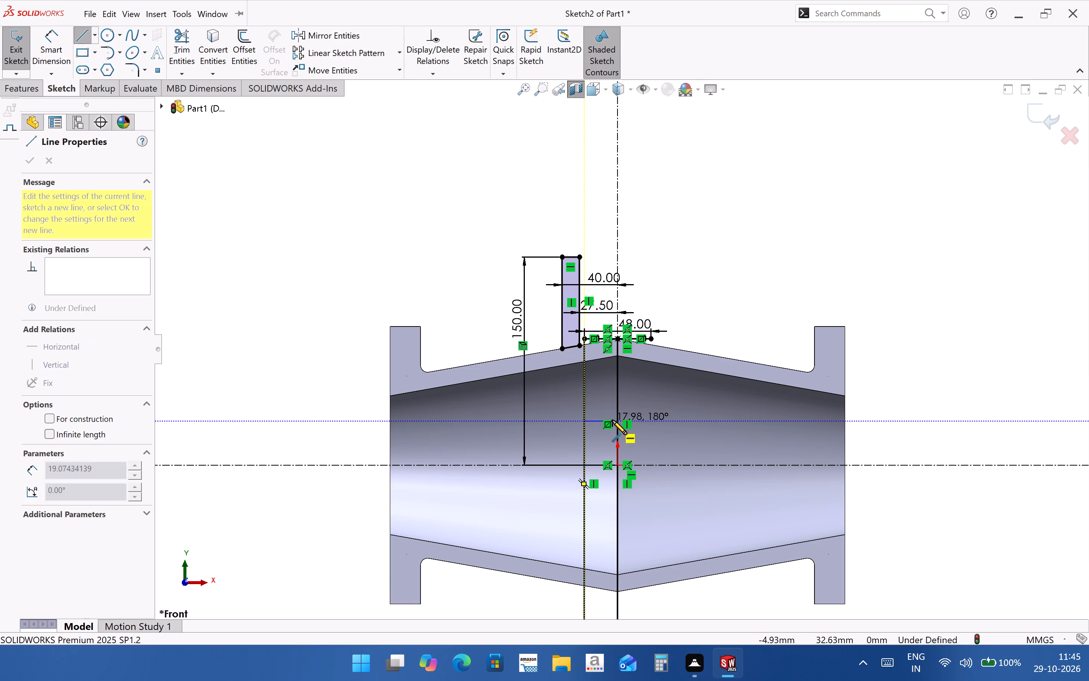
{"action": "left_click", "coordinate": [617, 420]}
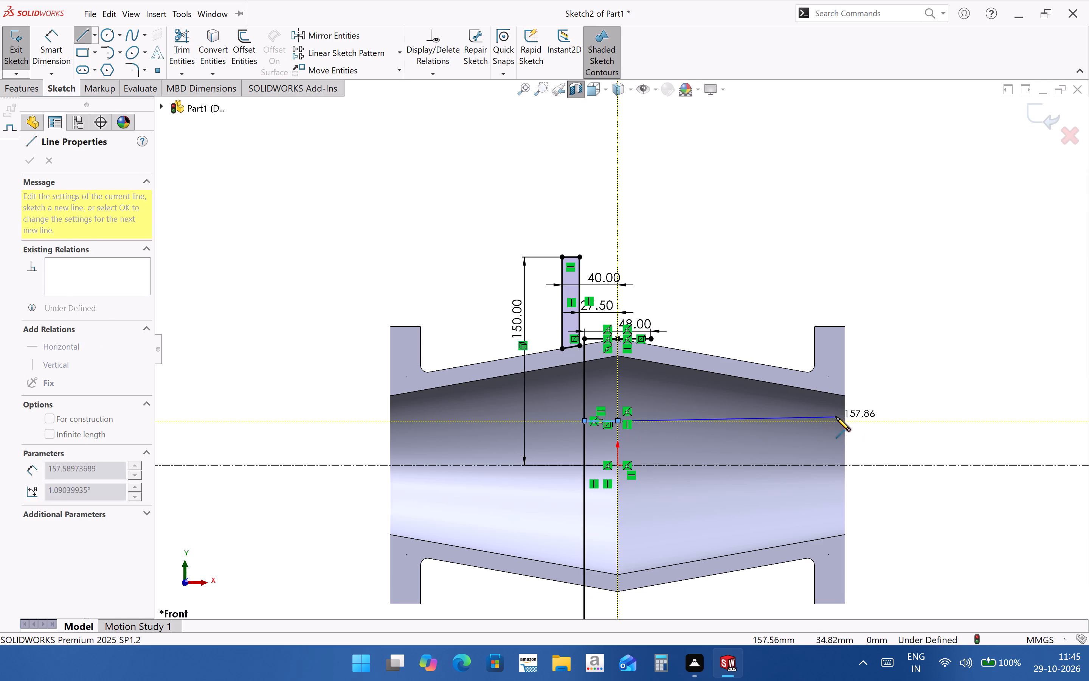
{"action": "key", "text": "Escape"}
Trim away the narrow profile's vertical and bottom lines below the new horizontal line.
{"action": "scroll", "coordinate": [626, 451], "scroll_direction": "down", "scroll_amount": 2}
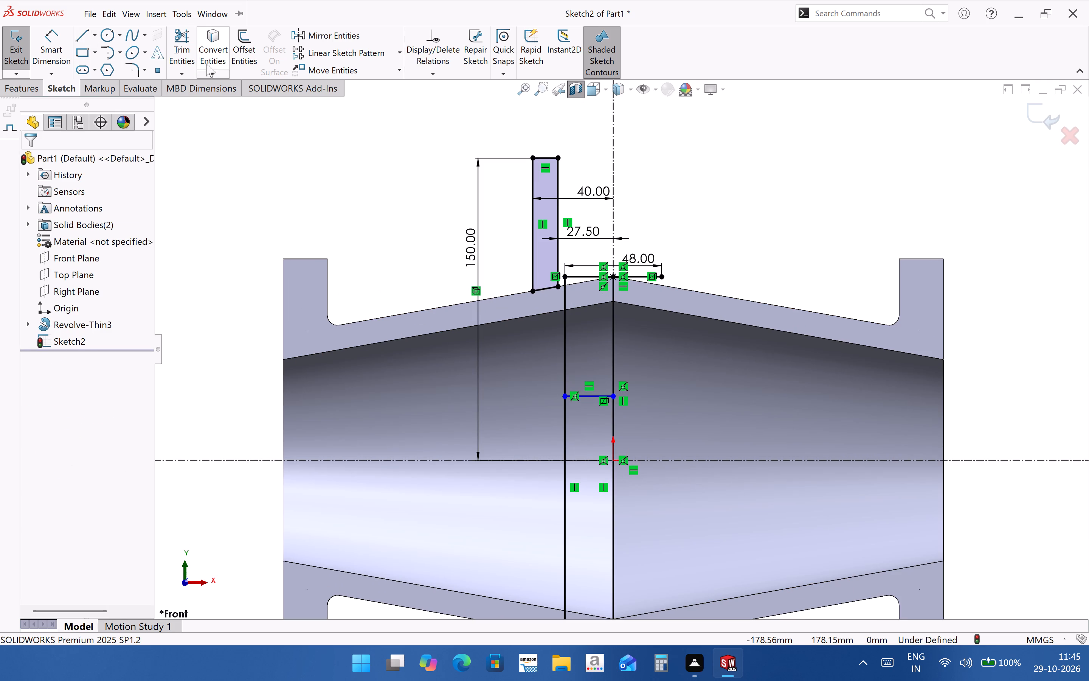
{"action": "left_click", "coordinate": [180, 42]}
{"action": "left_click_drag", "start_coordinate": [508, 422], "coordinate": [630, 439]}
{"action": "left_click_drag", "start_coordinate": [546, 535], "coordinate": [644, 535]}
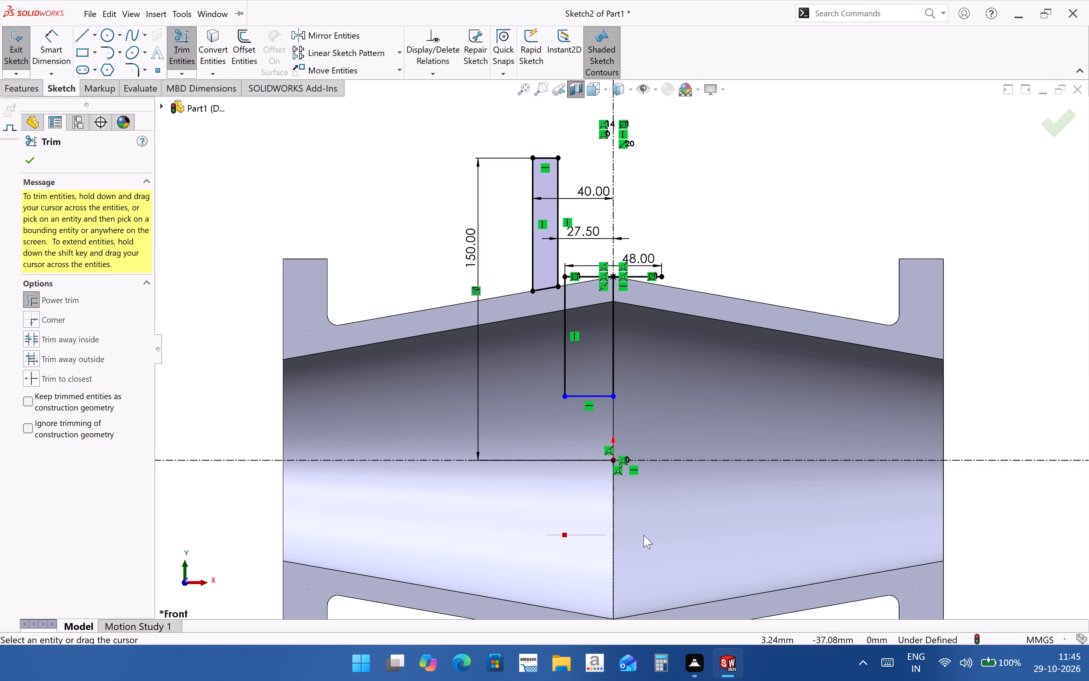
{"action": "left_click_drag", "start_coordinate": [644, 535], "coordinate": [653, 535]}
{"action": "scroll", "coordinate": [510, 357], "scroll_direction": "up", "scroll_amount": 3}
{"action": "left_click_drag", "start_coordinate": [602, 540], "coordinate": [611, 561]}
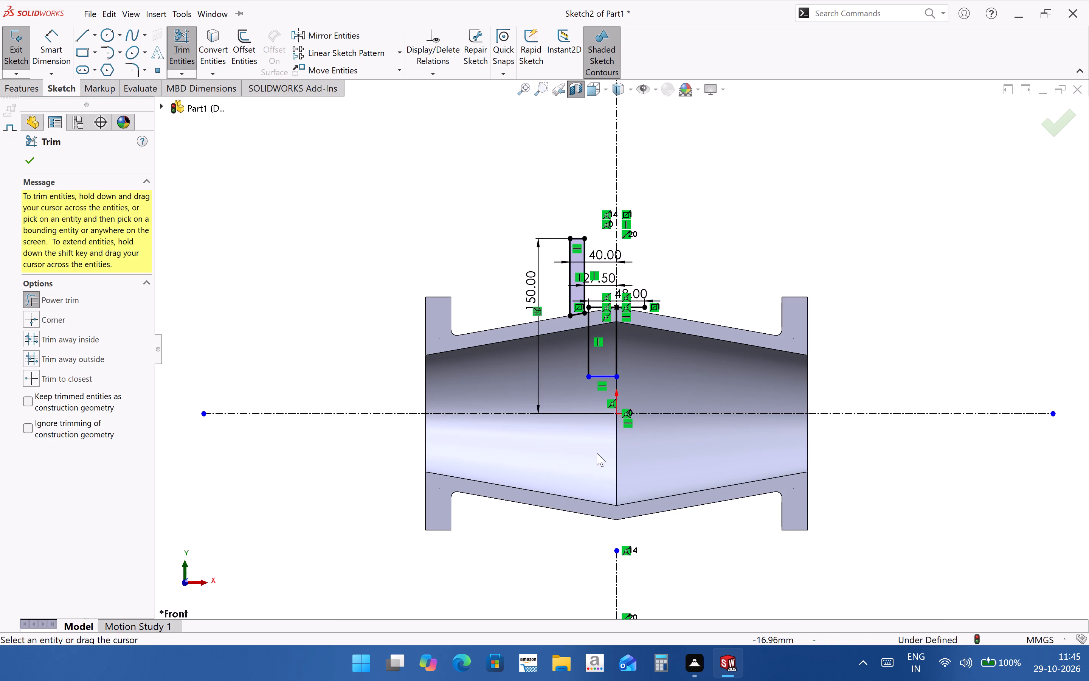
Trim the half of the 48 mm line that extends beyond the closed profile, on the other side of the vertical centerline.
{"action": "scroll", "coordinate": [597, 453], "scroll_direction": "down", "scroll_amount": 3}
{"action": "scroll", "coordinate": [585, 453], "scroll_direction": "up", "scroll_amount": 1}
{"action": "scroll", "coordinate": [603, 242], "scroll_direction": "down", "scroll_amount": 3}
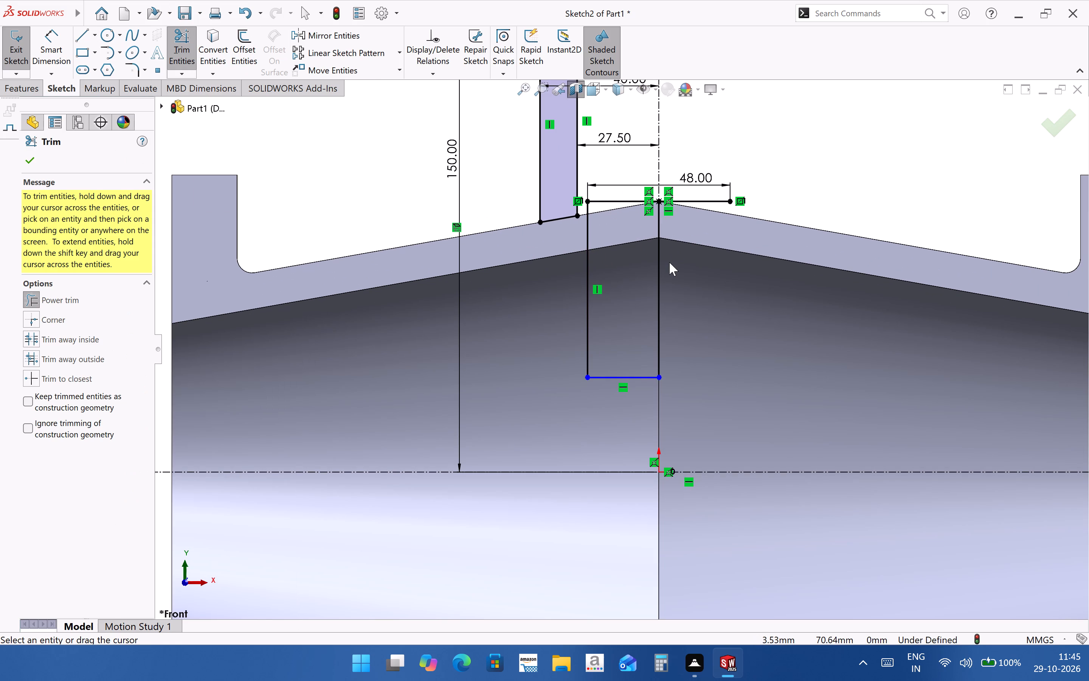
{"action": "left_click_drag", "start_coordinate": [715, 187], "coordinate": [715, 202]}
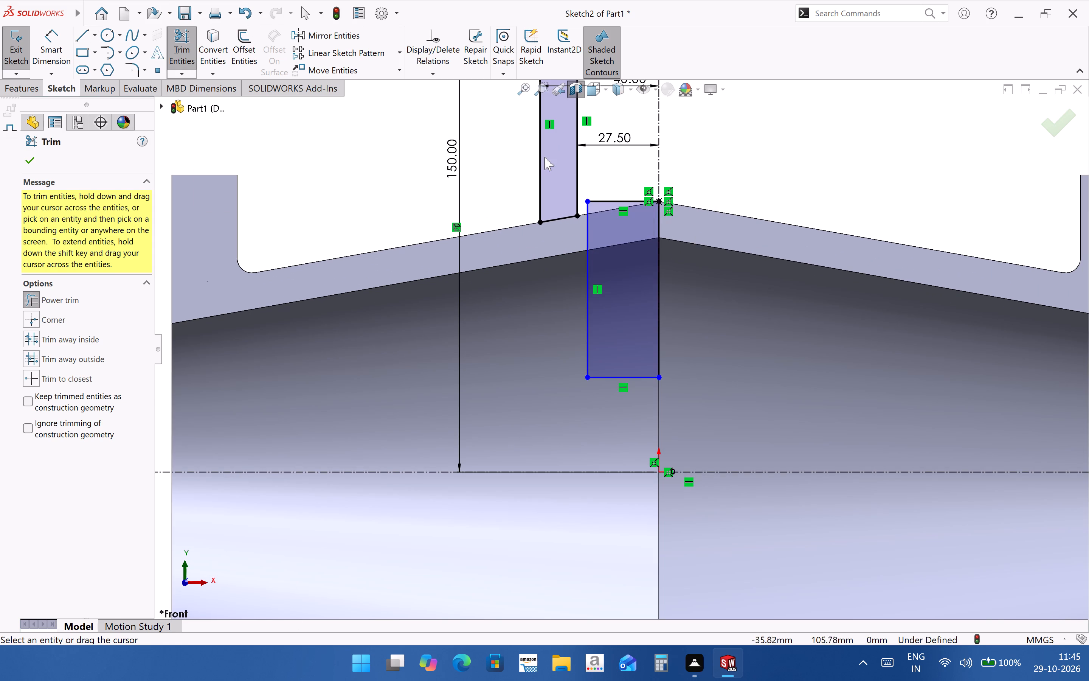
Trim away all lines of the tall wall profile that stands on the body beside the peak.
{"action": "scroll", "coordinate": [616, 431], "scroll_direction": "up", "scroll_amount": 1}
{"action": "left_click_drag", "start_coordinate": [549, 163], "coordinate": [618, 170]}
{"action": "left_click_drag", "start_coordinate": [568, 215], "coordinate": [574, 244]}
{"action": "scroll", "coordinate": [491, 353], "scroll_direction": "up", "scroll_amount": 3}
{"action": "left_click_drag", "start_coordinate": [491, 212], "coordinate": [593, 192]}
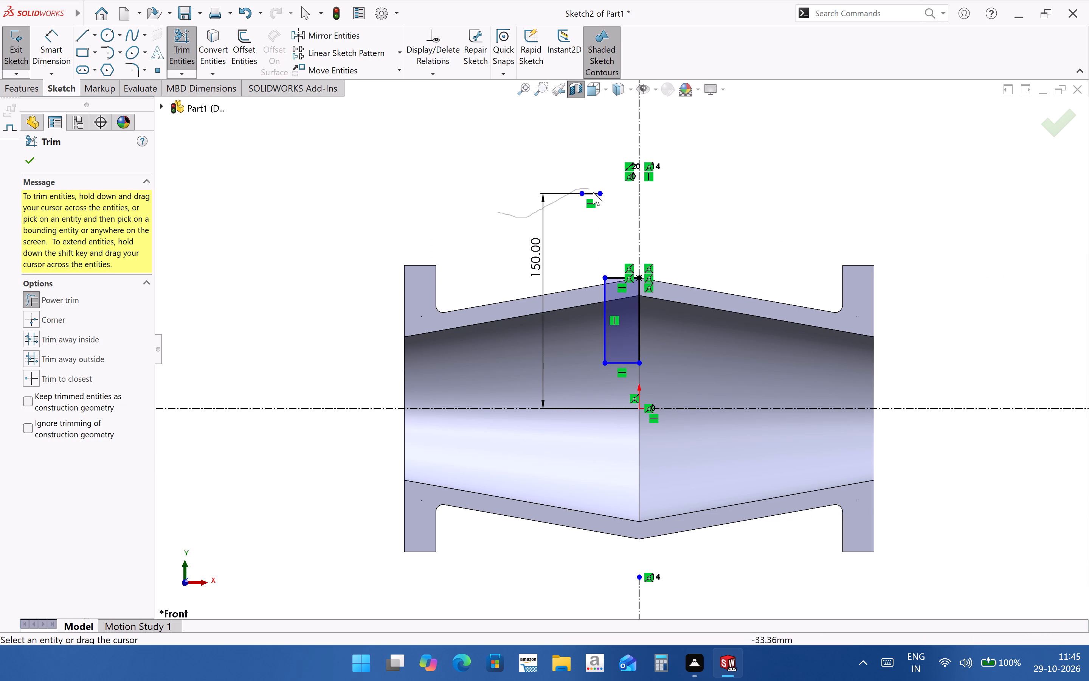
{"action": "left_click_drag", "start_coordinate": [593, 192], "coordinate": [596, 199]}
Trim away the remaining upper and lower pieces of the vertical centerline.
{"action": "left_click_drag", "start_coordinate": [623, 141], "coordinate": [648, 191]}
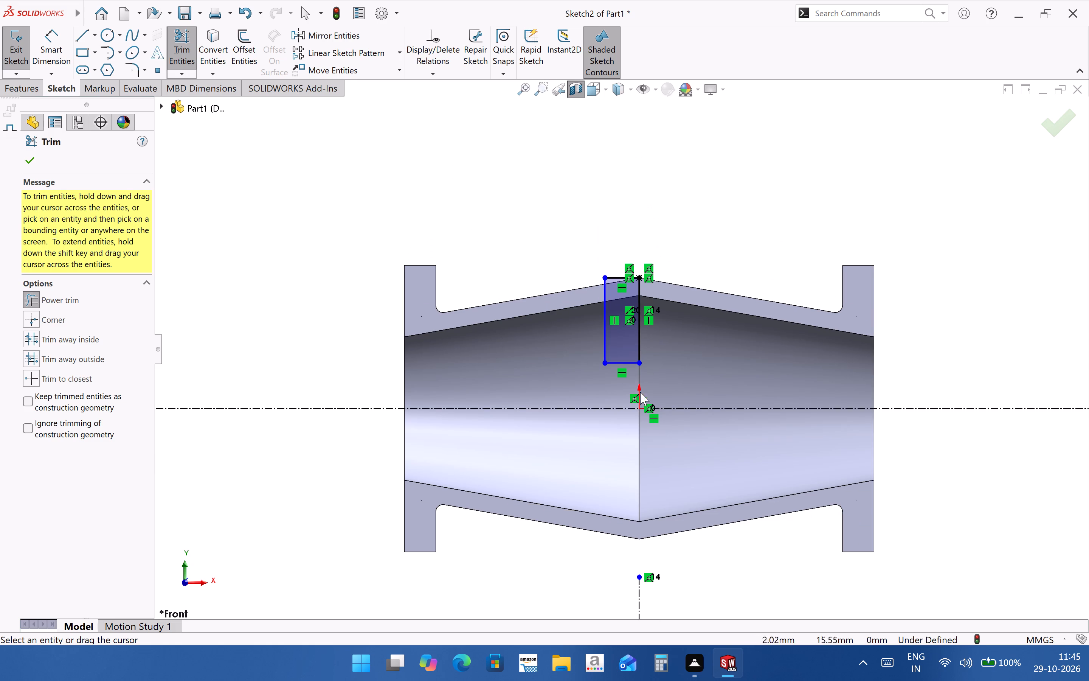
{"action": "scroll", "coordinate": [665, 545], "scroll_direction": "up", "scroll_amount": 4}
{"action": "left_click_drag", "start_coordinate": [596, 506], "coordinate": [621, 515]}
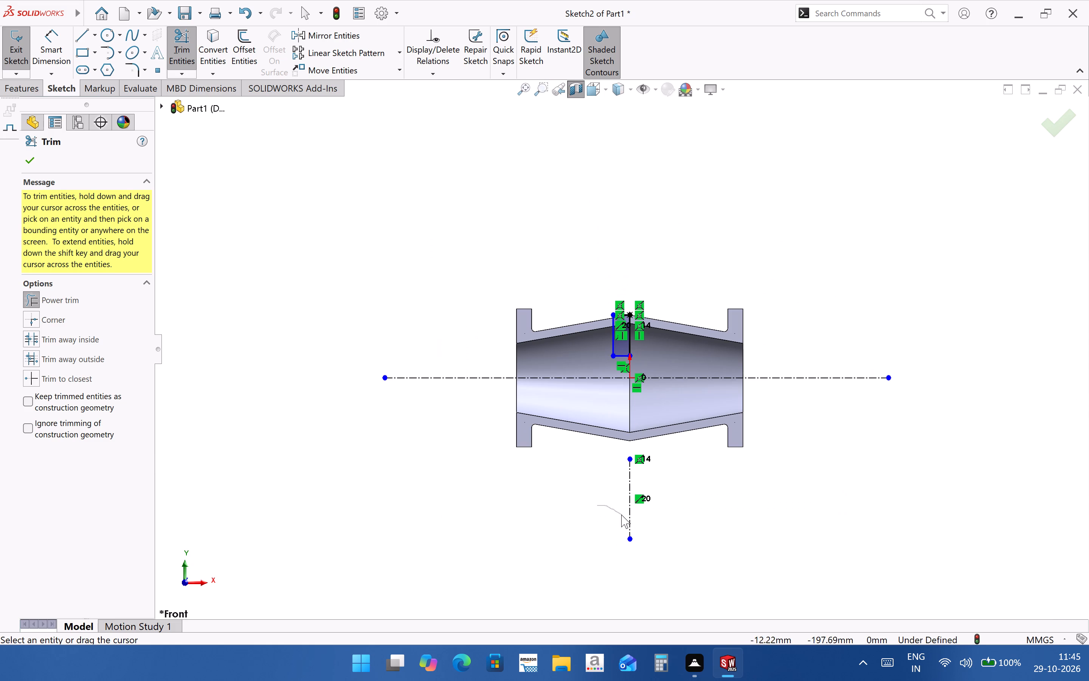
{"action": "left_click_drag", "start_coordinate": [621, 515], "coordinate": [638, 518]}
{"action": "scroll", "coordinate": [649, 377], "scroll_direction": "down", "scroll_amount": 3}
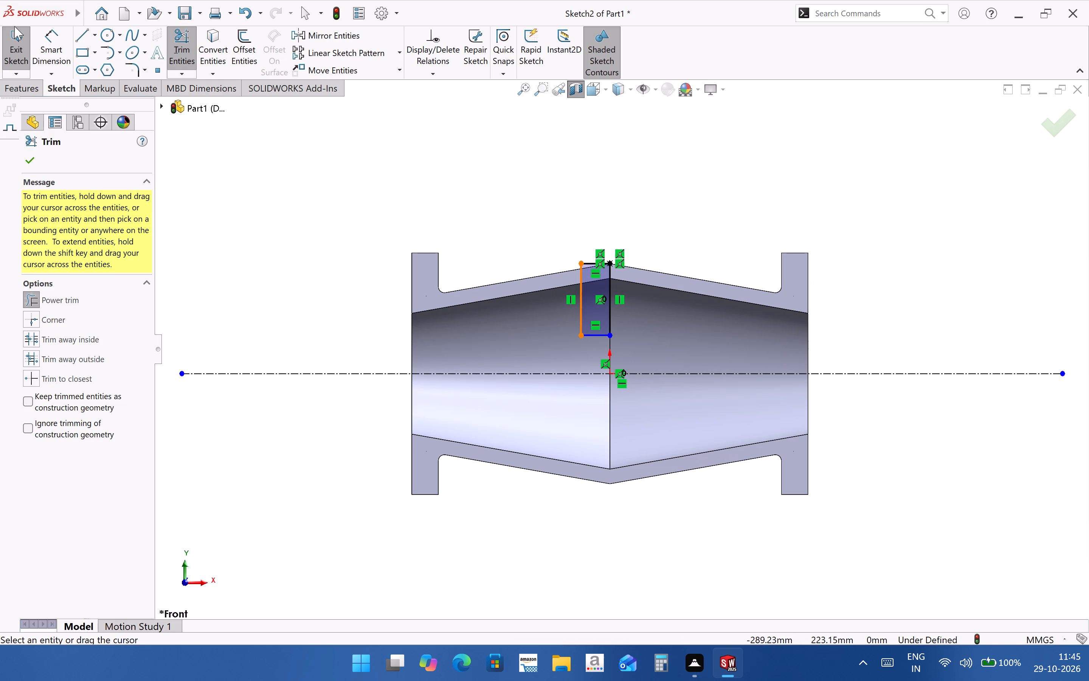
Sketch a new vertical centerline through the peak and the closed profile's inner side, extending above and below the body.
{"action": "left_click", "coordinate": [98, 31]}
{"action": "left_click", "coordinate": [110, 69]}
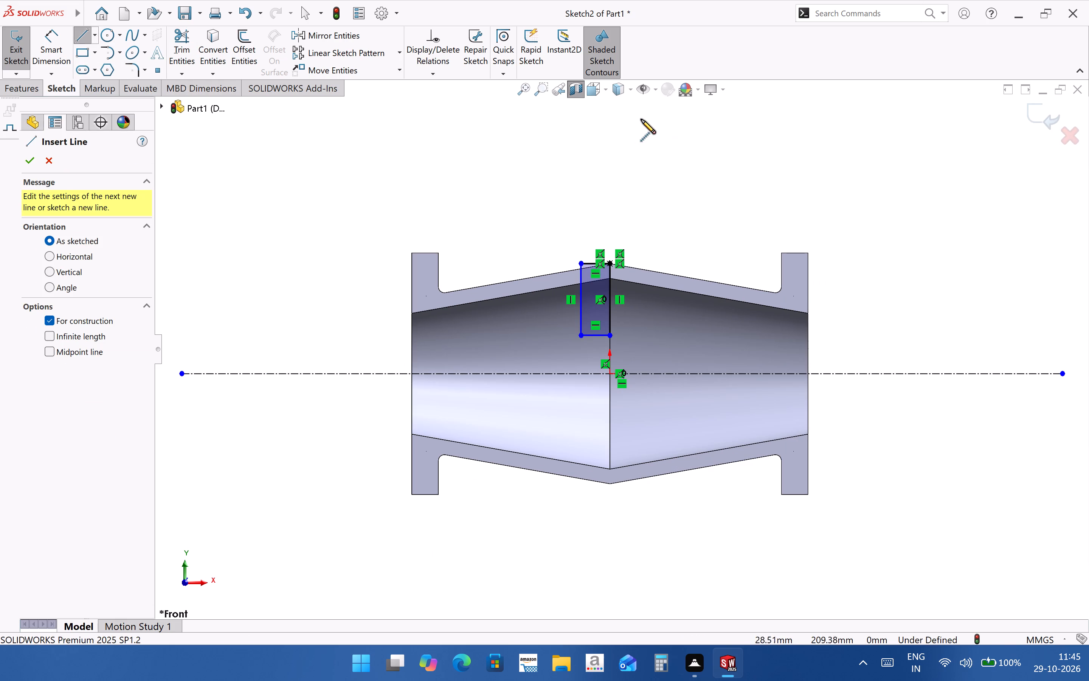
{"action": "left_click", "coordinate": [609, 116]}
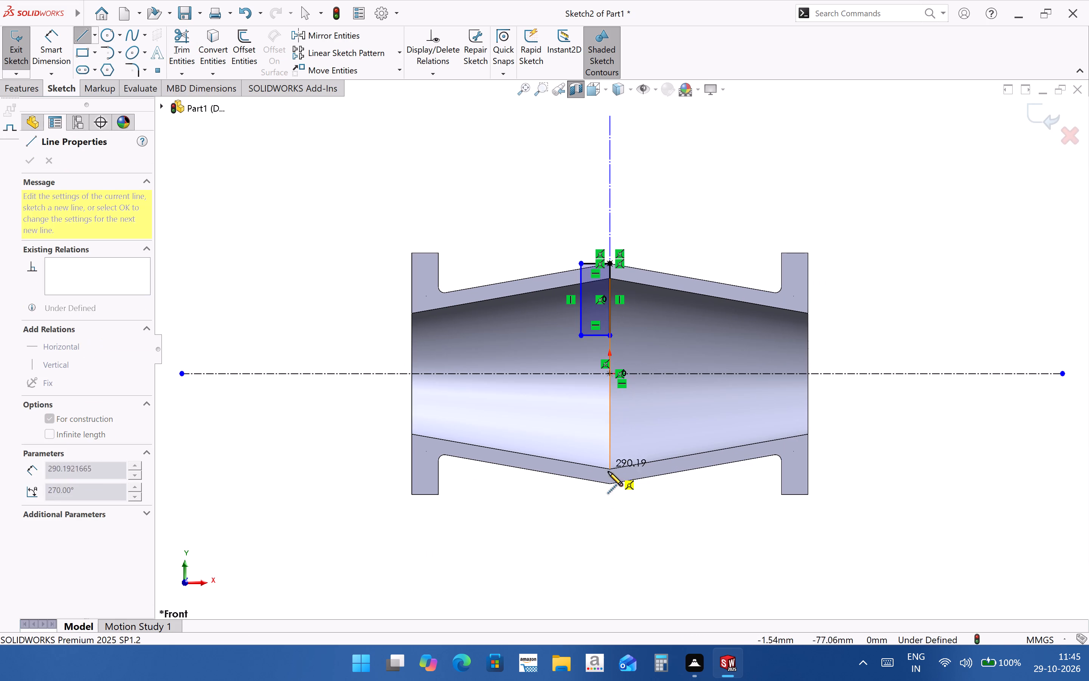
{"action": "left_click", "coordinate": [610, 546]}
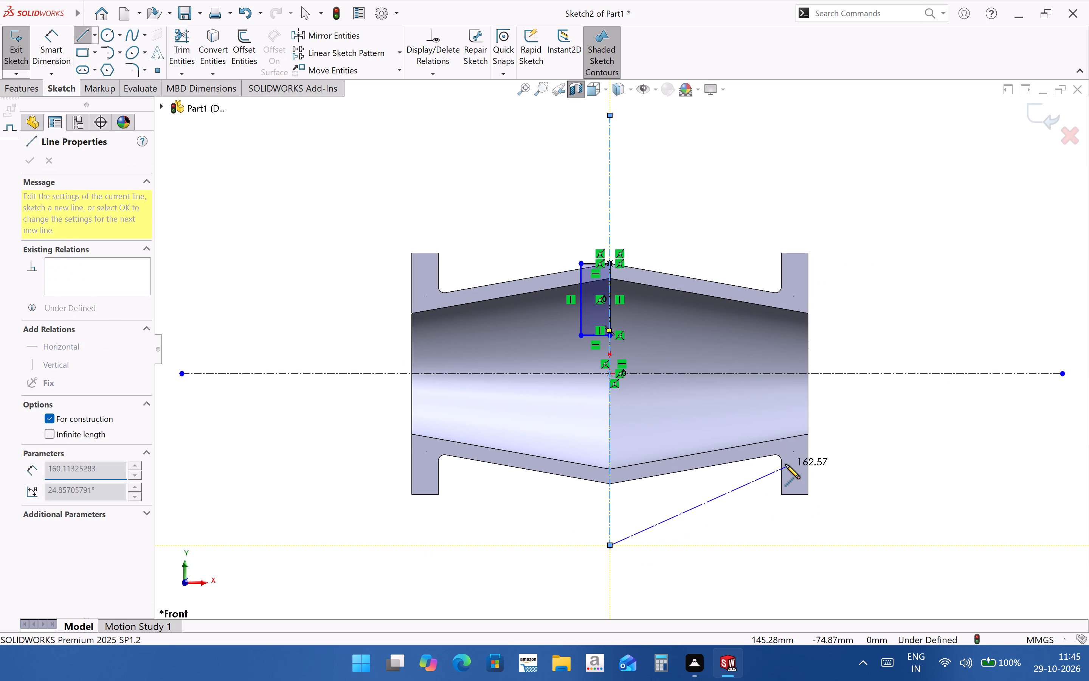
{"action": "key", "text": "Escape"}
Dimension the closed profile's top edge at 24 mm.
{"action": "scroll", "coordinate": [552, 253], "scroll_direction": "down", "scroll_amount": 3}
{"action": "left_click", "coordinate": [56, 51]}
{"action": "scroll", "coordinate": [607, 258], "scroll_direction": "down", "scroll_amount": 3}
{"action": "left_click", "coordinate": [669, 322]}
{"action": "left_click", "coordinate": [647, 229]}
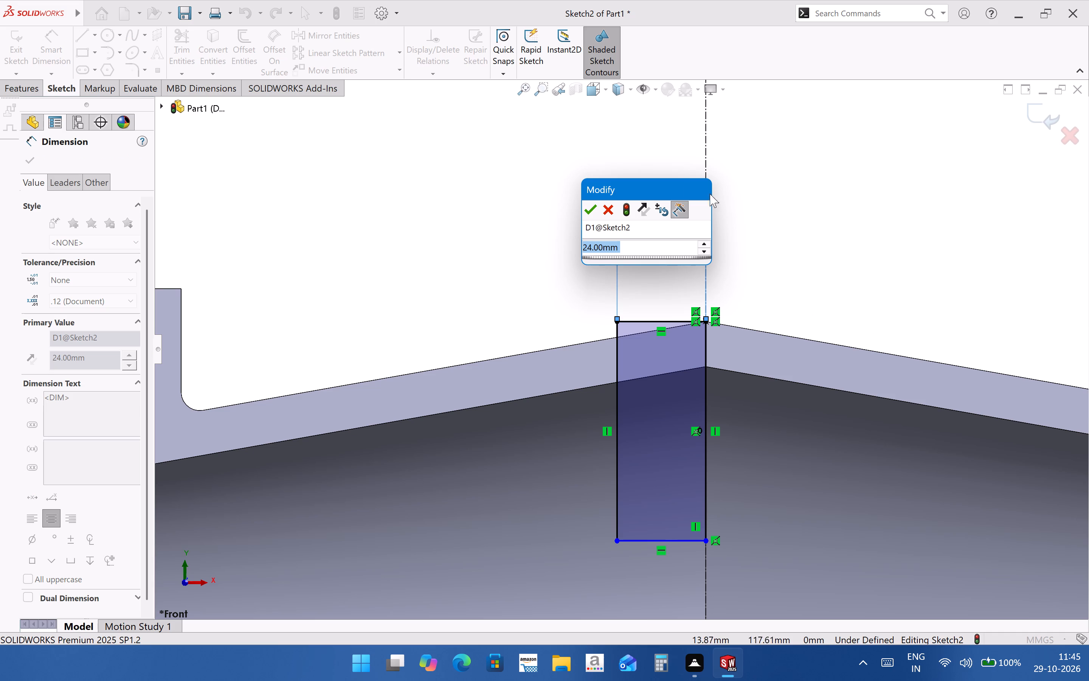
{"action": "left_click", "coordinate": [584, 209]}
{"action": "scroll", "coordinate": [338, 308], "scroll_direction": "up", "scroll_amount": 2}
{"action": "left_click", "coordinate": [785, 272]}
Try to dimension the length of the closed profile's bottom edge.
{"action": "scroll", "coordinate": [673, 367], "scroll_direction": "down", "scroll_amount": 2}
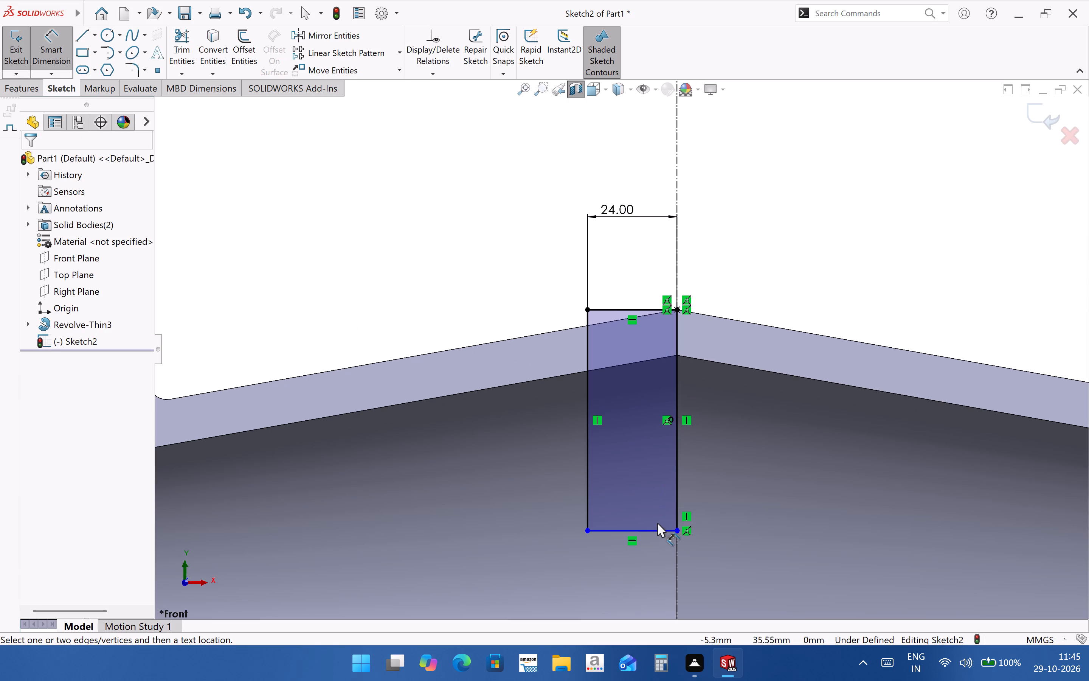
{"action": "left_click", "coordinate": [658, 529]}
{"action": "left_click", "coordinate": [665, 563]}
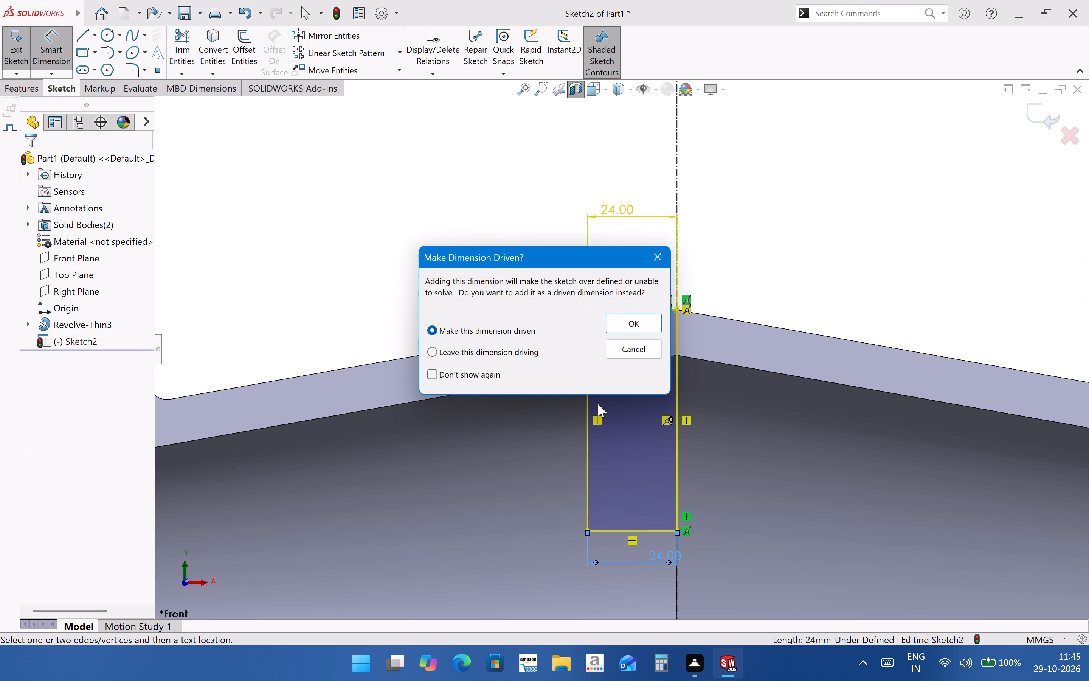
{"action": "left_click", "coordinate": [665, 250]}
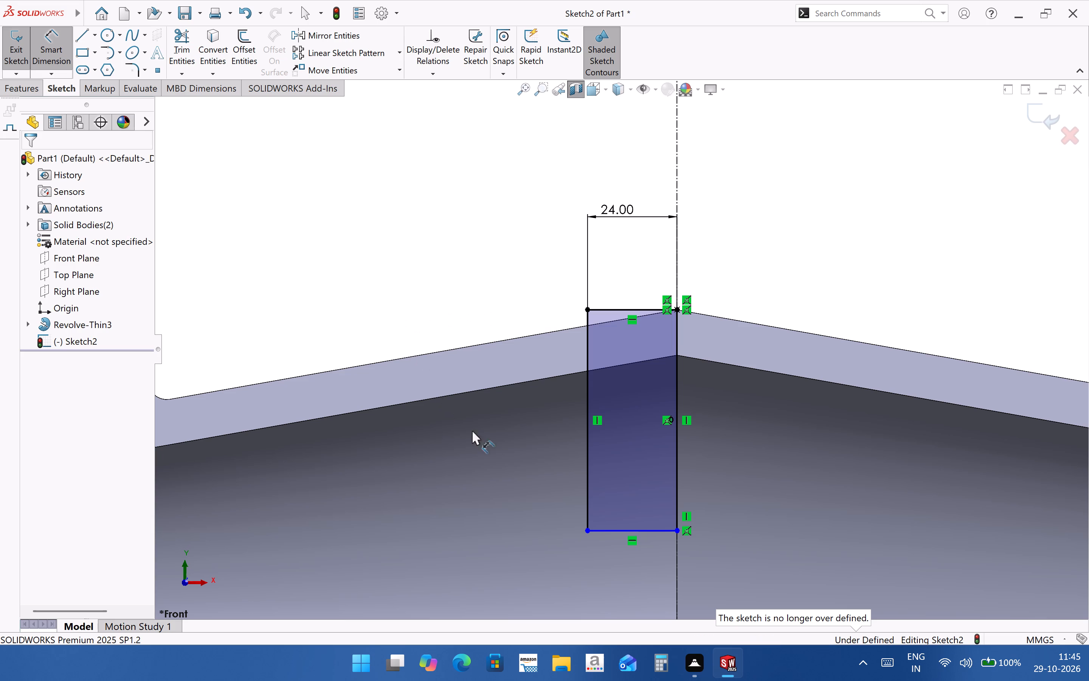
Revolve-cut the closed 24 mm wide profile a full 360° about the vertical centerline through the body's peak.
{"action": "scroll", "coordinate": [410, 295], "scroll_direction": "up", "scroll_amount": 3}
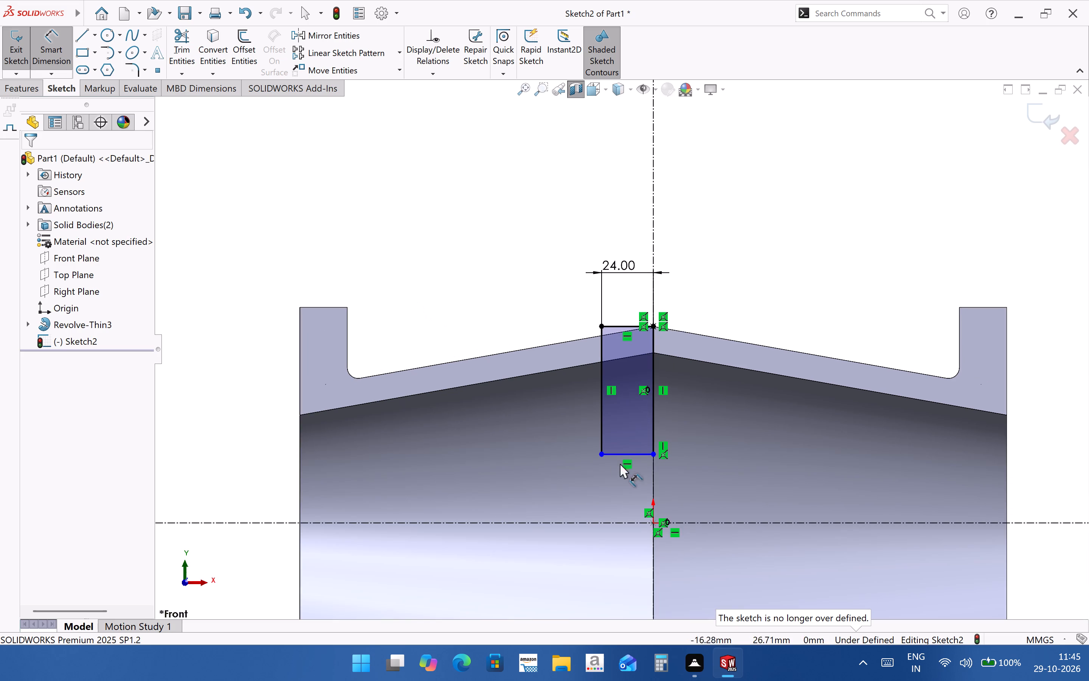
{"action": "scroll", "coordinate": [616, 338], "scroll_direction": "down", "scroll_amount": 1}
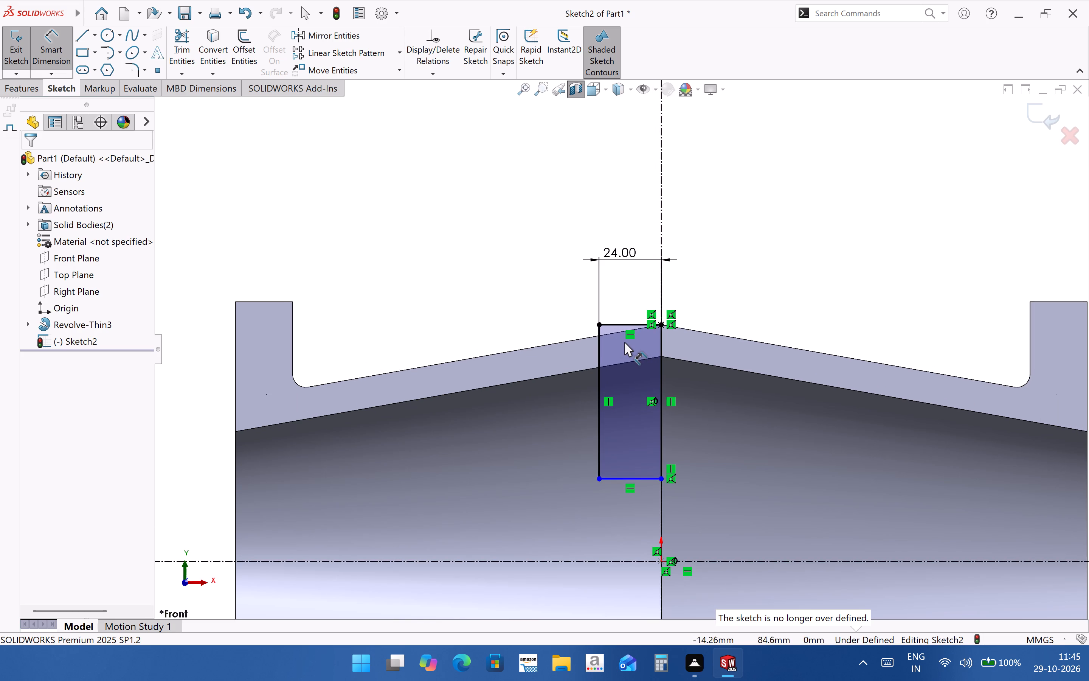
{"action": "scroll", "coordinate": [666, 327], "scroll_direction": "down", "scroll_amount": 2}
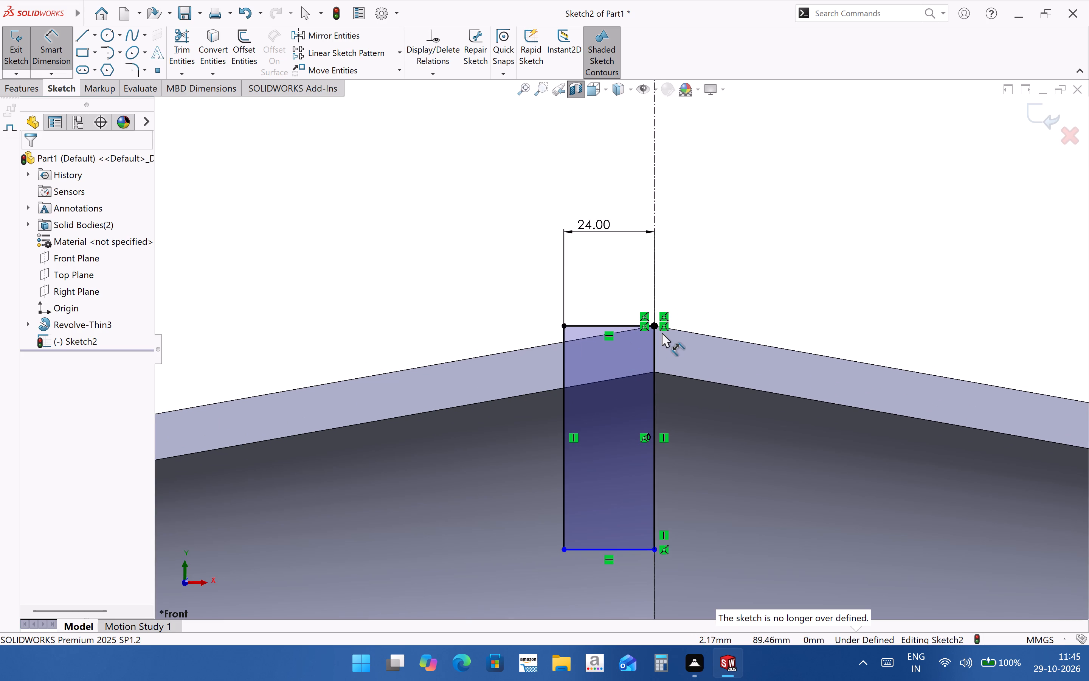
{"action": "scroll", "coordinate": [656, 334], "scroll_direction": "down", "scroll_amount": 3}
{"action": "middle_click_drag", "start_coordinate": [652, 348], "coordinate": [656, 380]}
{"action": "scroll", "coordinate": [656, 377], "scroll_direction": "up", "scroll_amount": 8}
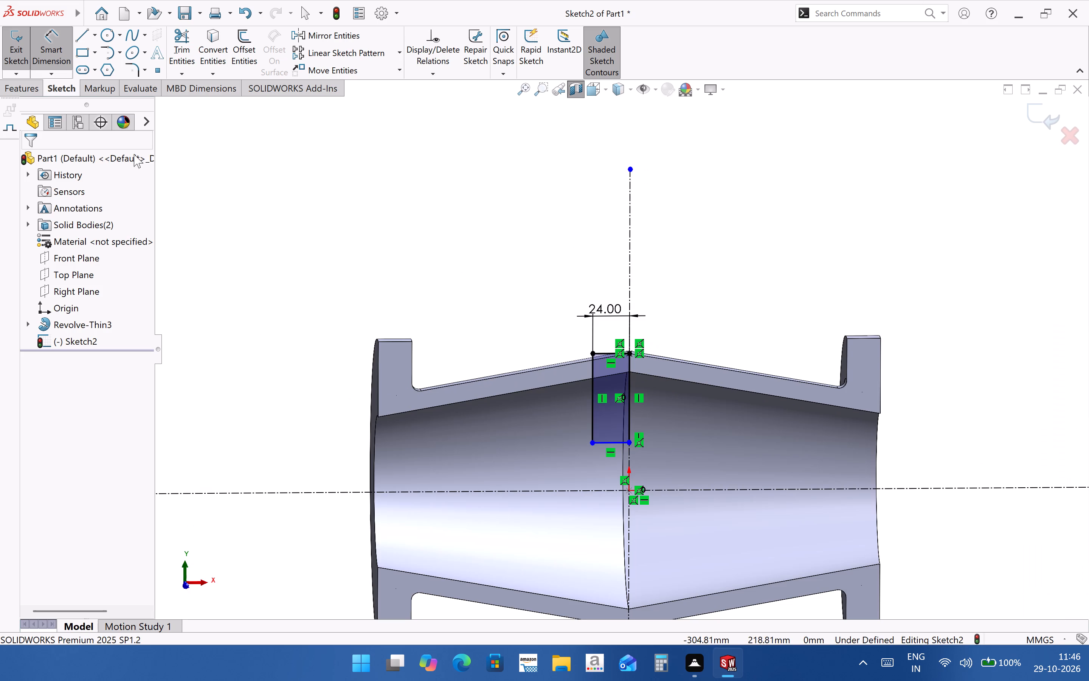
{"action": "left_click", "coordinate": [37, 83]}
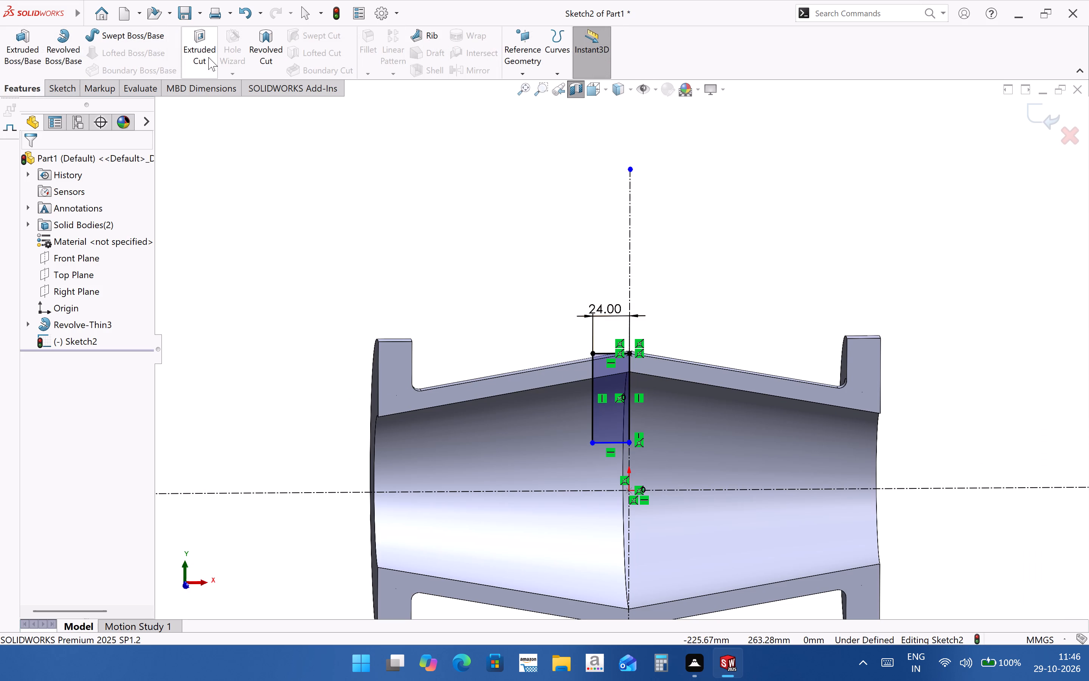
{"action": "left_click", "coordinate": [262, 51]}
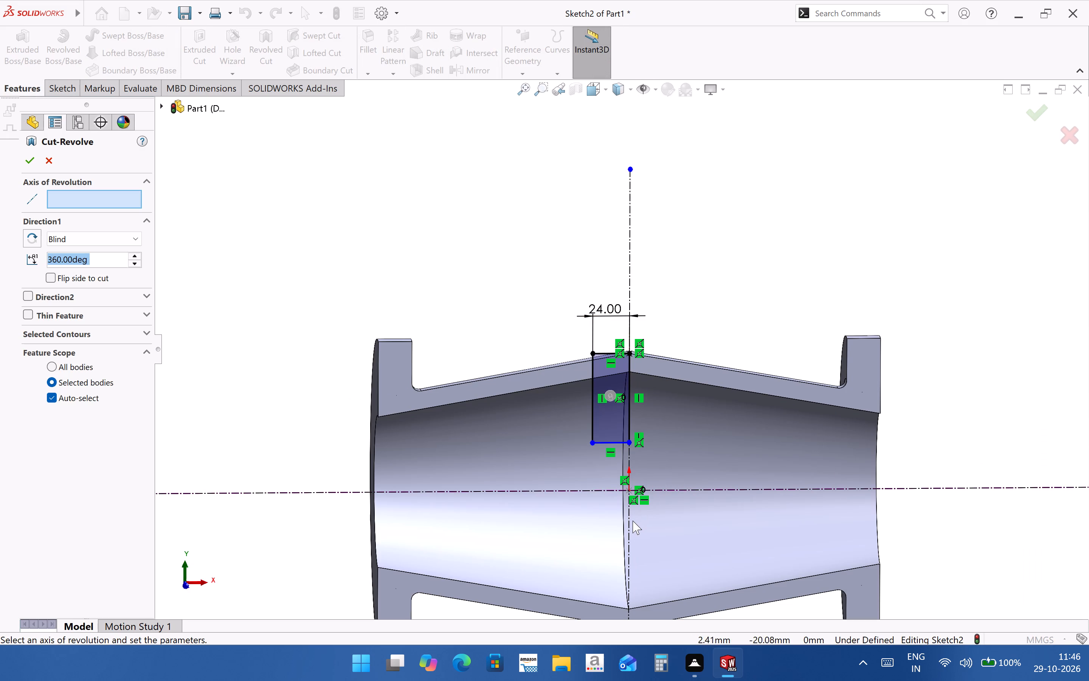
{"action": "left_click", "coordinate": [627, 524]}
{"action": "middle_click", "coordinate": [636, 482]}
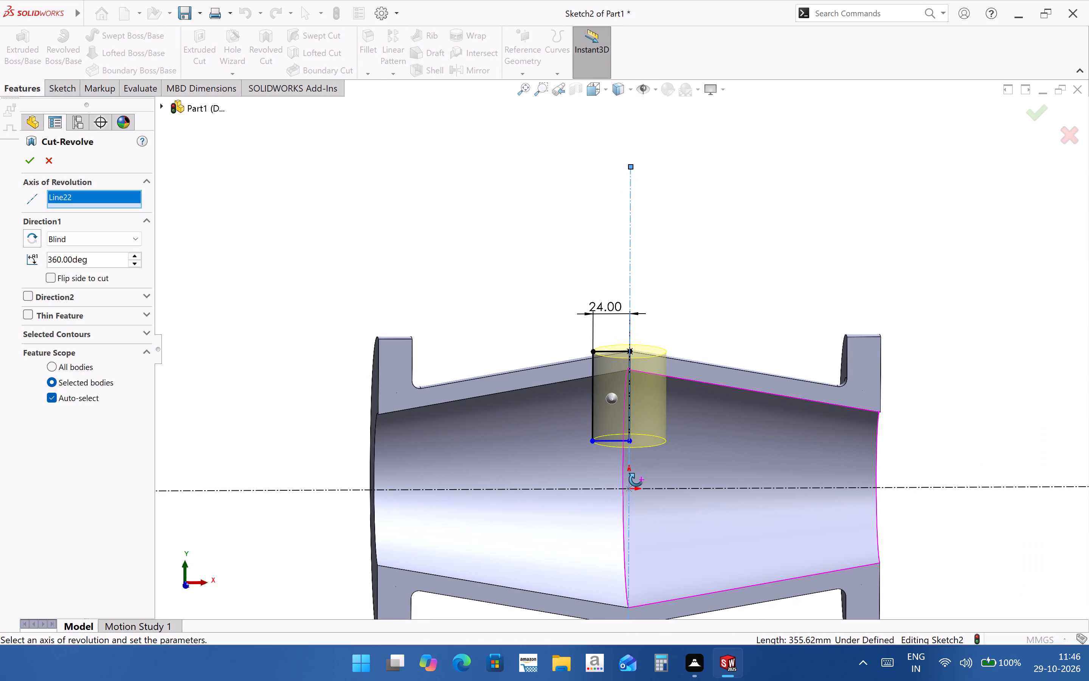
{"action": "left_click", "coordinate": [36, 160]}
Examine the revolved cut opening at the body's peak from several angles and square to the Front Plane.
{"action": "middle_click_drag", "start_coordinate": [684, 328], "coordinate": [717, 463]}
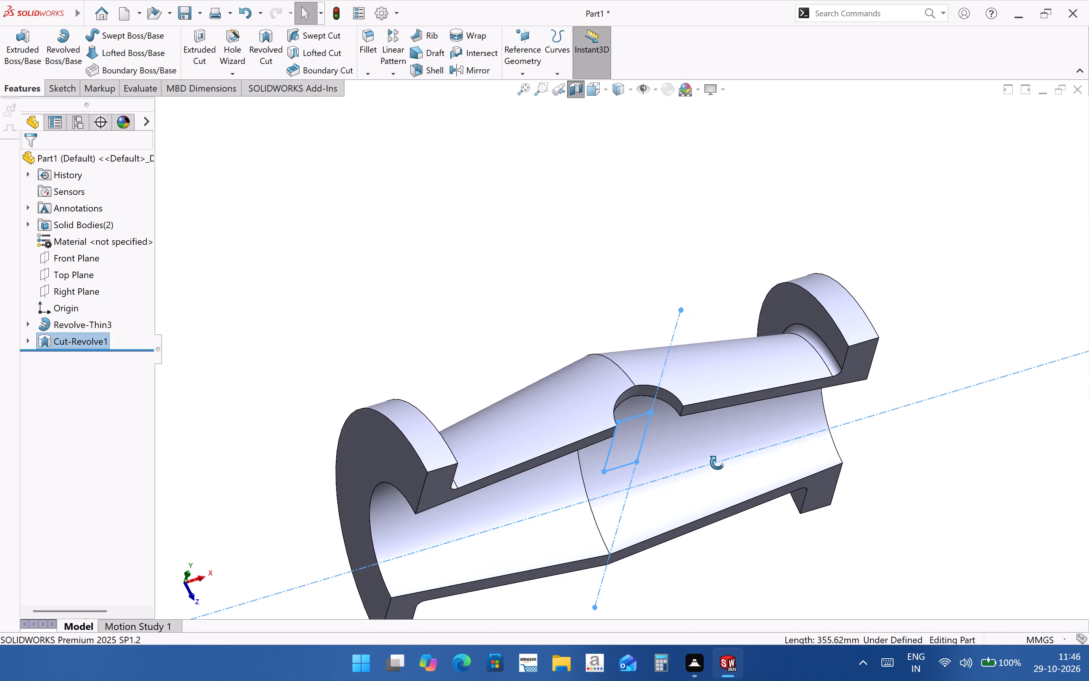
{"action": "middle_click_drag", "start_coordinate": [717, 463], "coordinate": [701, 406]}
{"action": "middle_click_drag", "start_coordinate": [696, 378], "coordinate": [674, 305]}
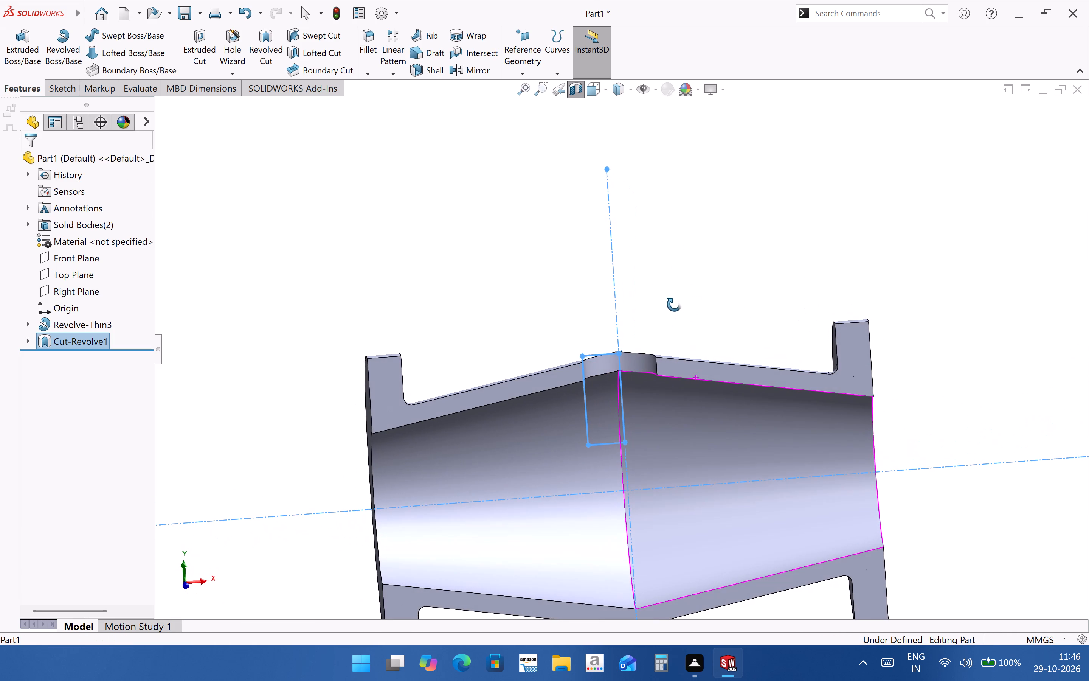
{"action": "middle_click_drag", "start_coordinate": [674, 305], "coordinate": [676, 293]}
{"action": "left_click", "coordinate": [1024, 144]}
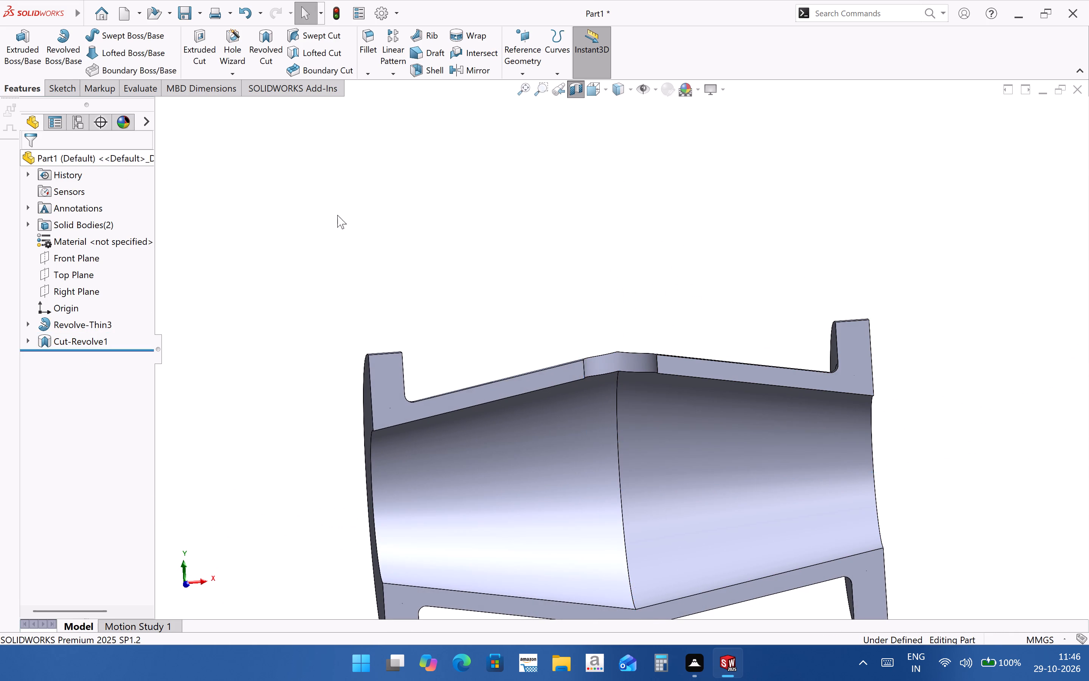
{"action": "scroll", "coordinate": [661, 265], "scroll_direction": "up", "scroll_amount": 3}
{"action": "middle_click_drag", "start_coordinate": [682, 363], "coordinate": [670, 410]}
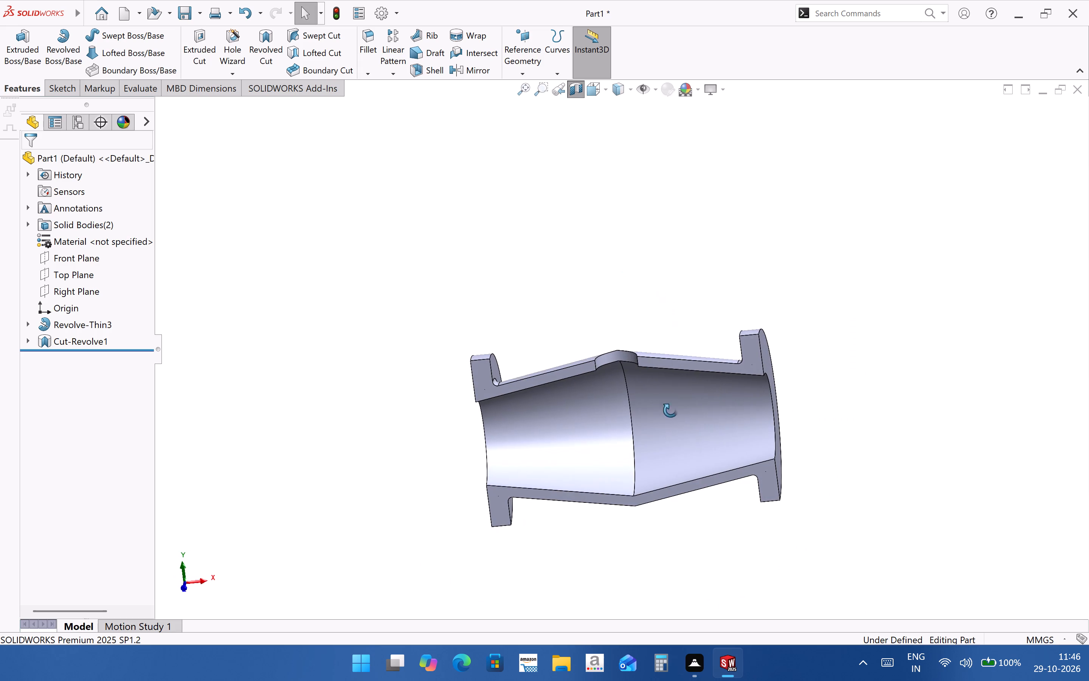
{"action": "middle_click_drag", "start_coordinate": [670, 410], "coordinate": [661, 313]}
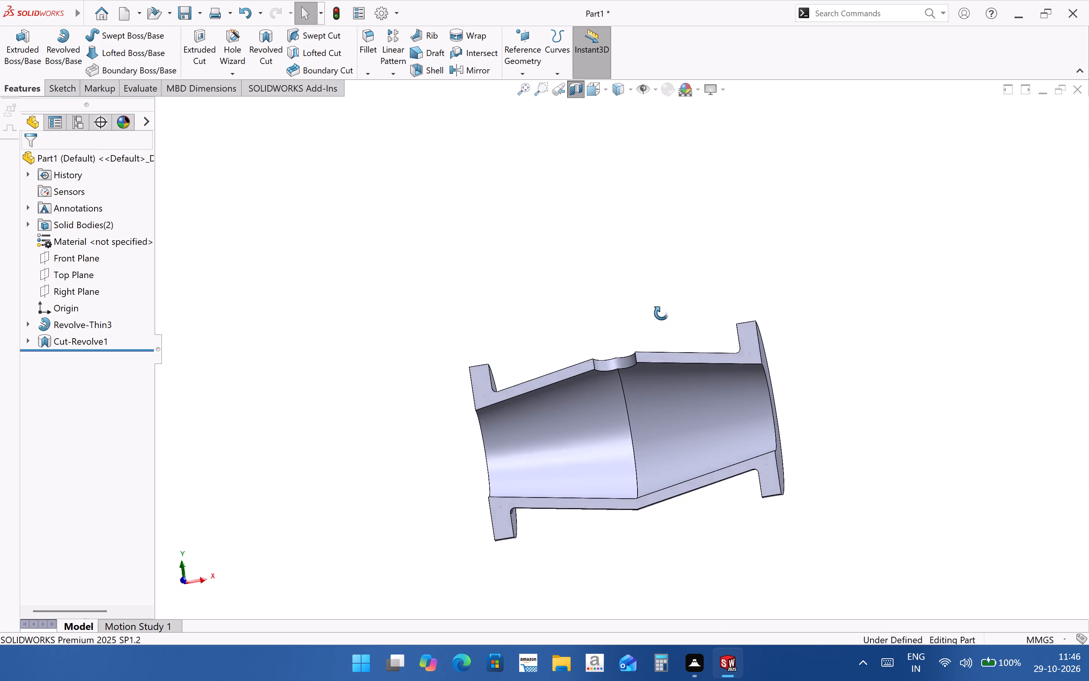
{"action": "middle_click_drag", "start_coordinate": [661, 313], "coordinate": [668, 347]}
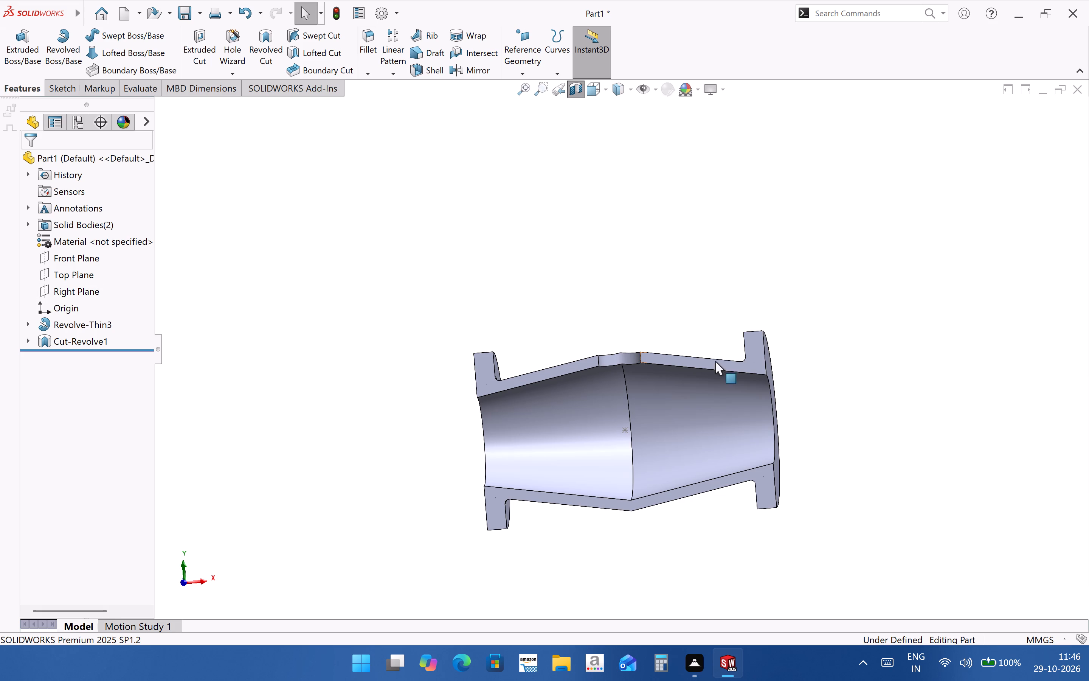
{"action": "scroll", "coordinate": [597, 352], "scroll_direction": "down", "scroll_amount": 3}
{"action": "middle_click_drag", "start_coordinate": [701, 442], "coordinate": [751, 529]}
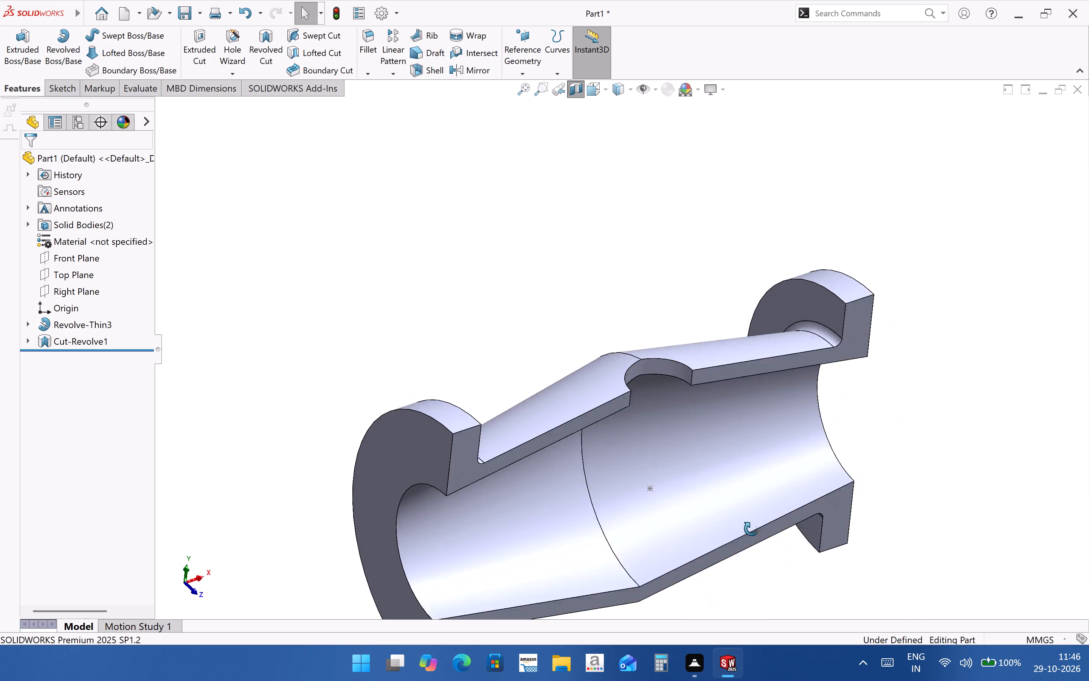
{"action": "middle_click_drag", "start_coordinate": [751, 529], "coordinate": [714, 440]}
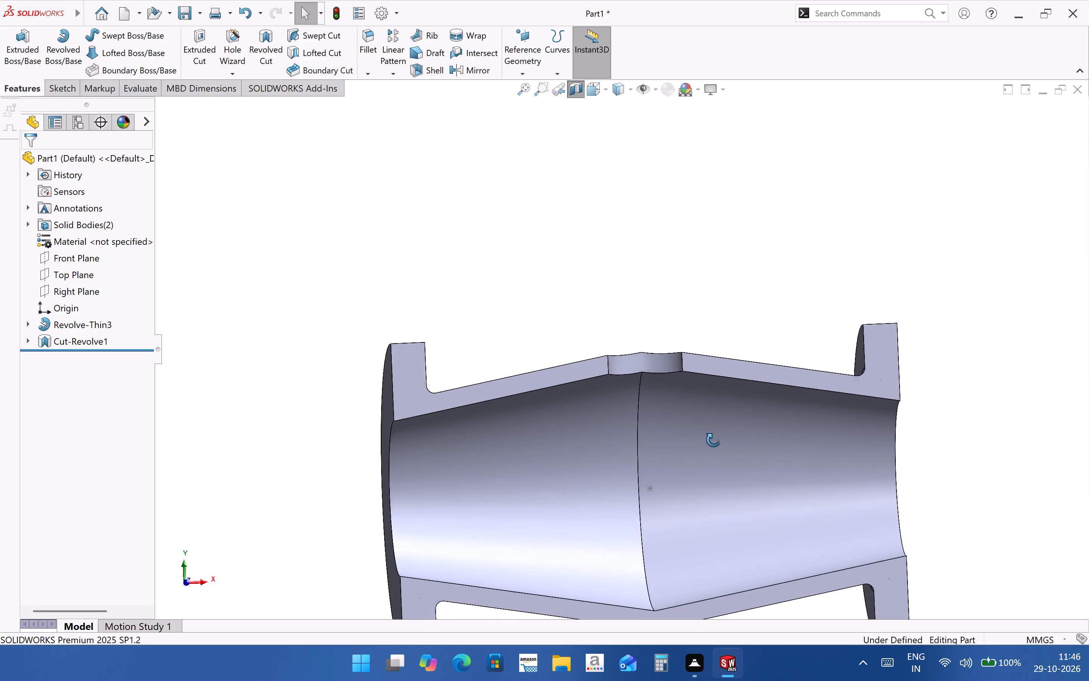
{"action": "middle_click_drag", "start_coordinate": [714, 440], "coordinate": [709, 430]}
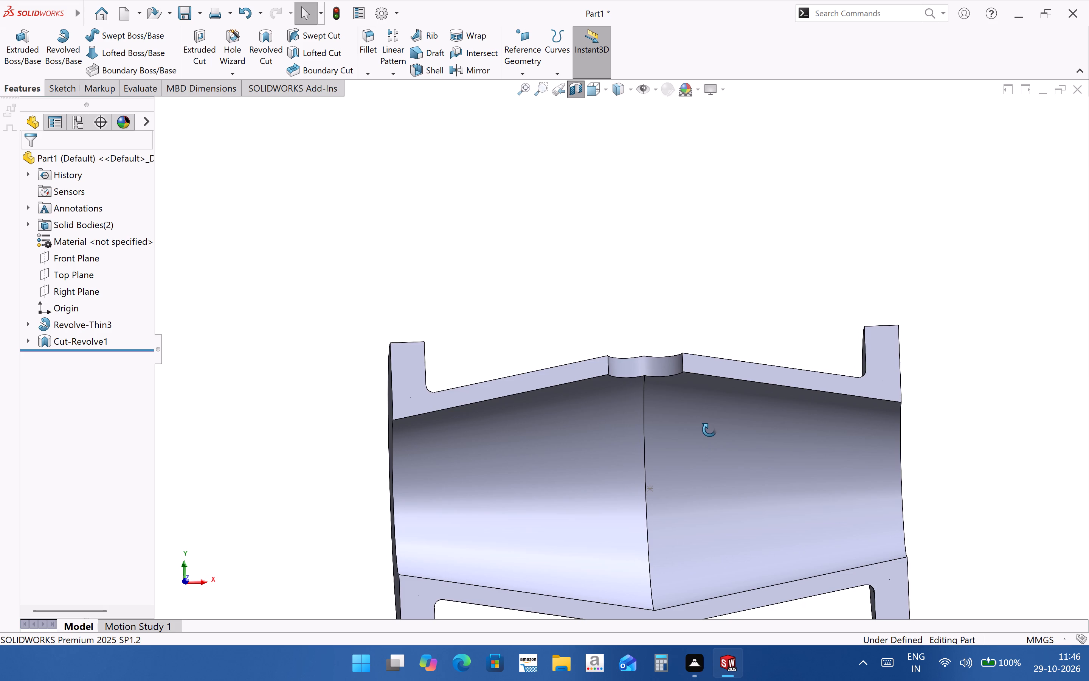
{"action": "middle_click_drag", "start_coordinate": [709, 430], "coordinate": [713, 474]}
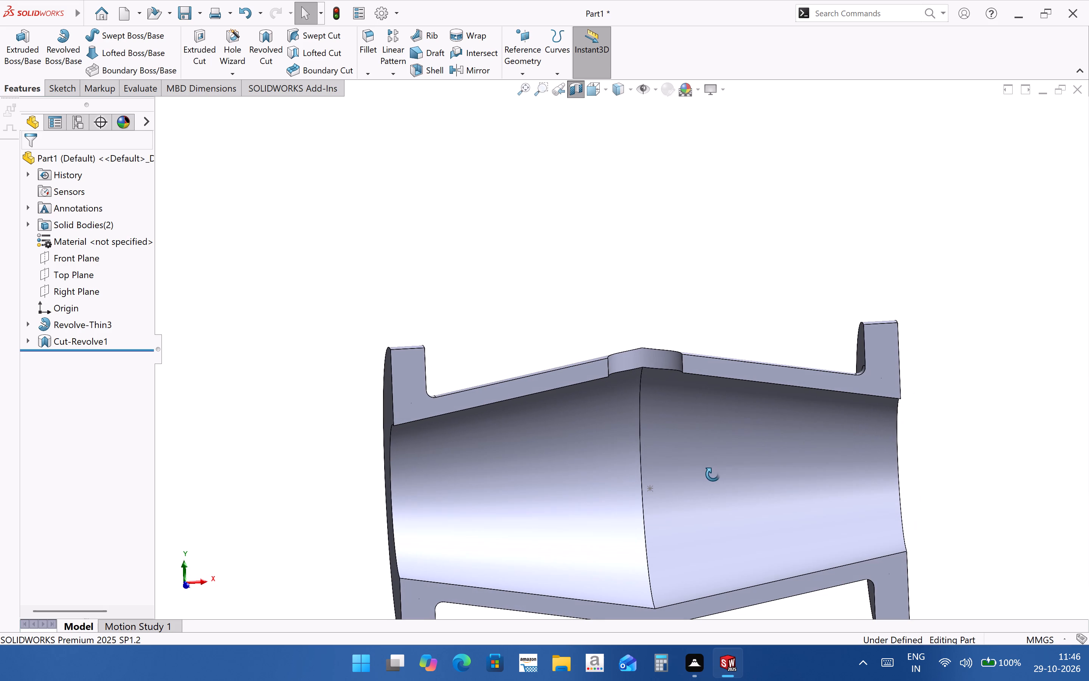
{"action": "middle_click_drag", "start_coordinate": [713, 474], "coordinate": [694, 400]}
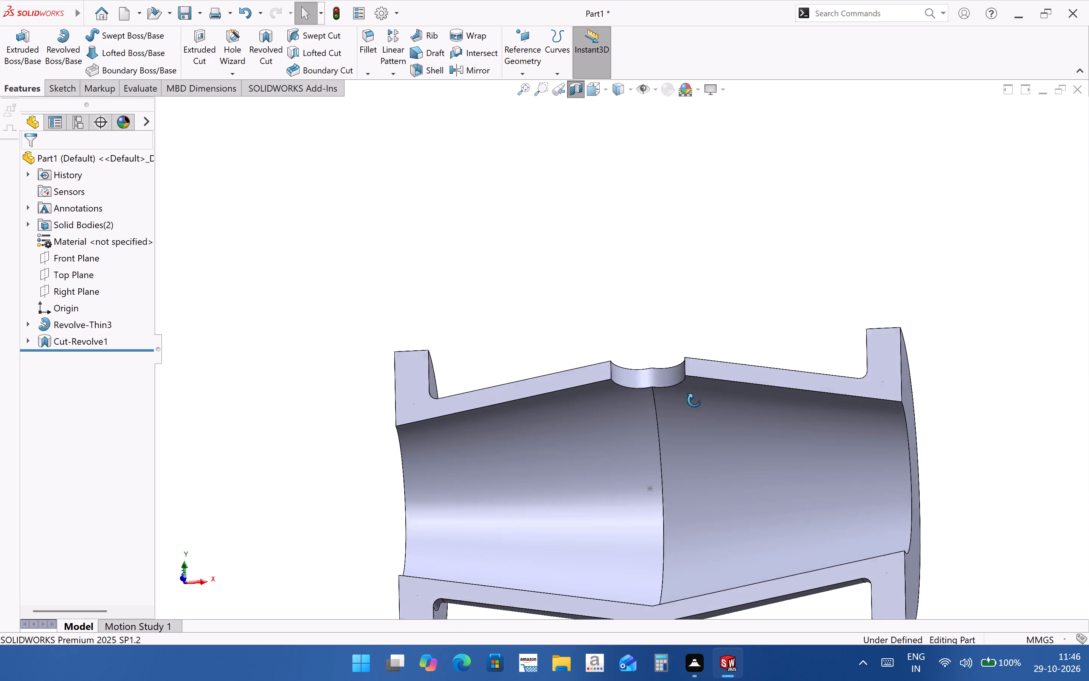
{"action": "middle_click_drag", "start_coordinate": [694, 400], "coordinate": [706, 418]}
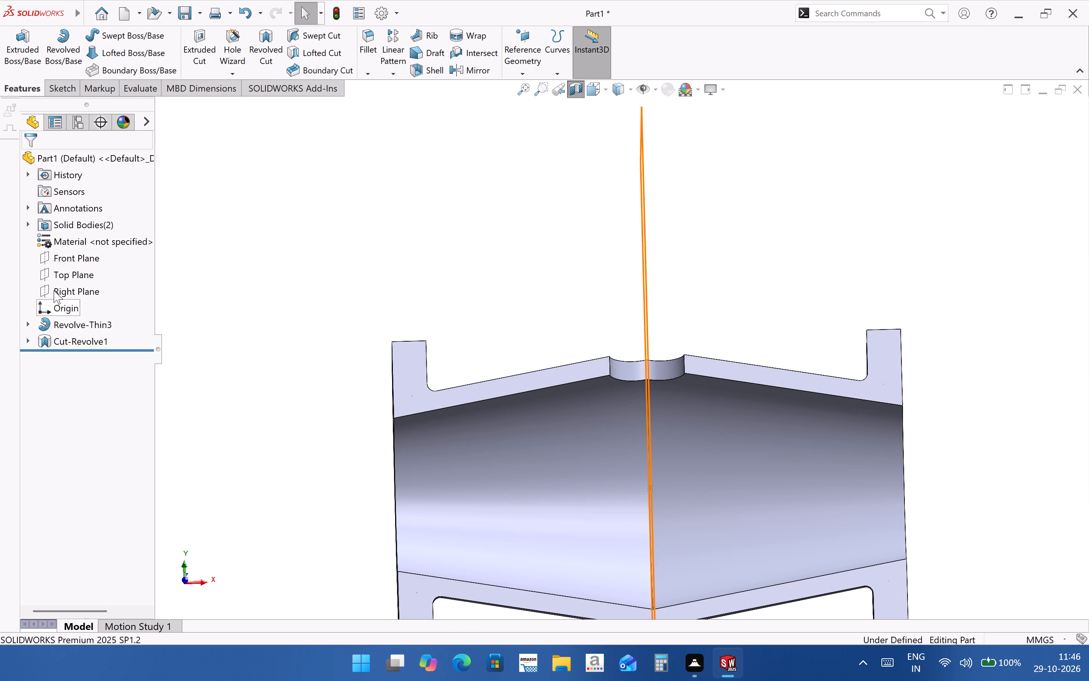
{"action": "left_click", "coordinate": [59, 260]}
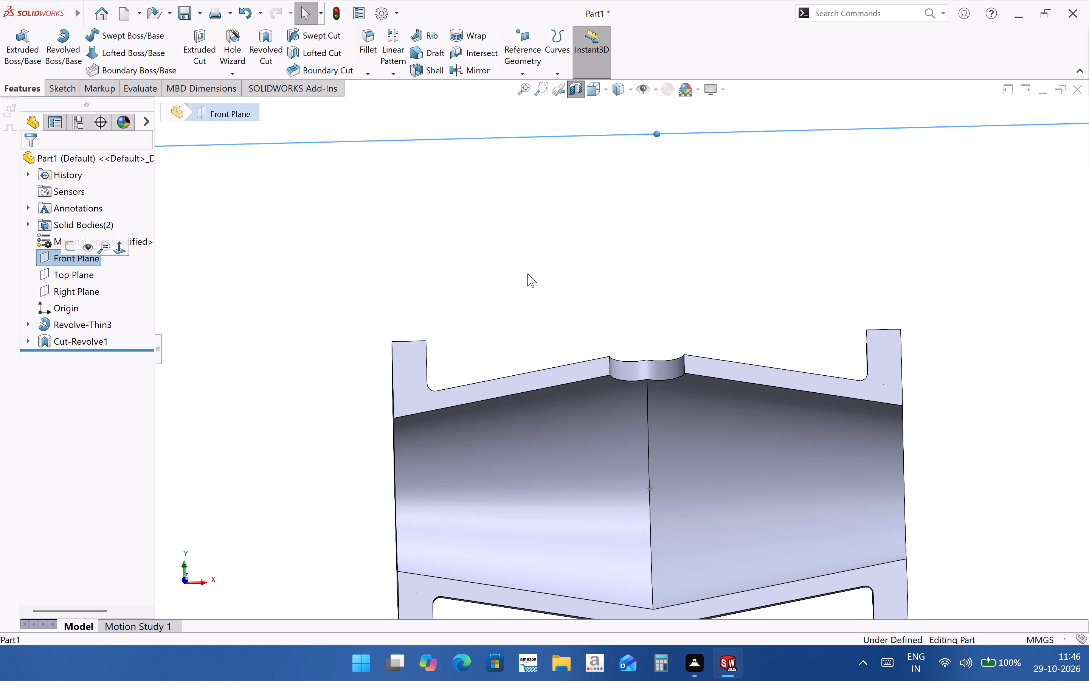
{"action": "key", "text": "ctrl+8"}
{"action": "scroll", "coordinate": [626, 376], "scroll_direction": "up", "scroll_amount": 4}
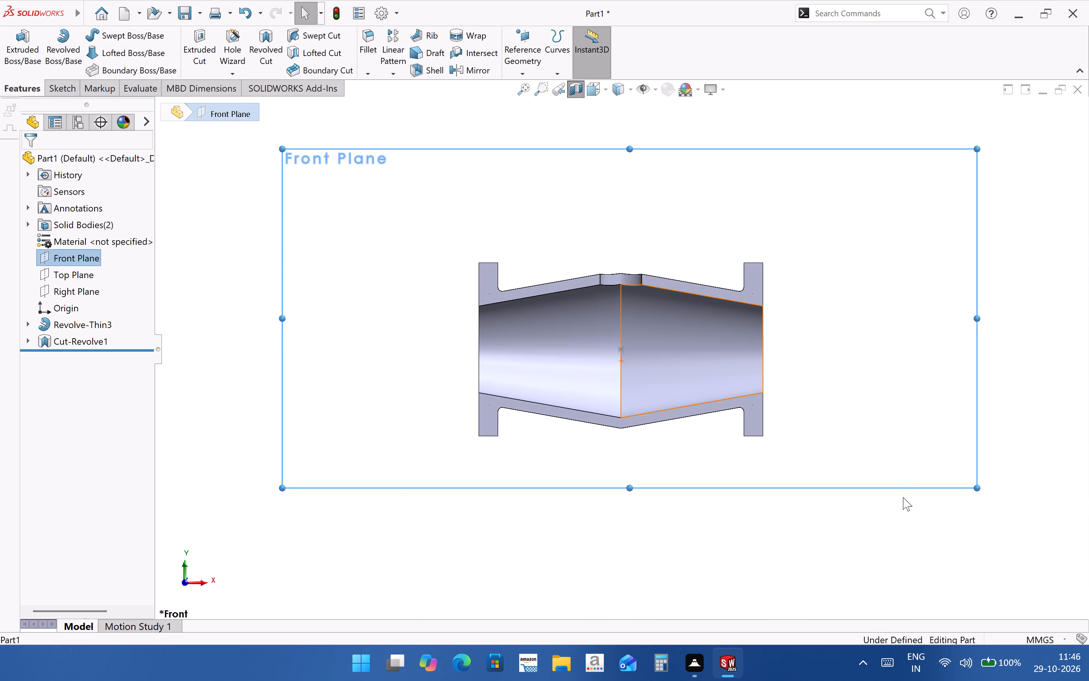
{"action": "left_click", "coordinate": [902, 534]}
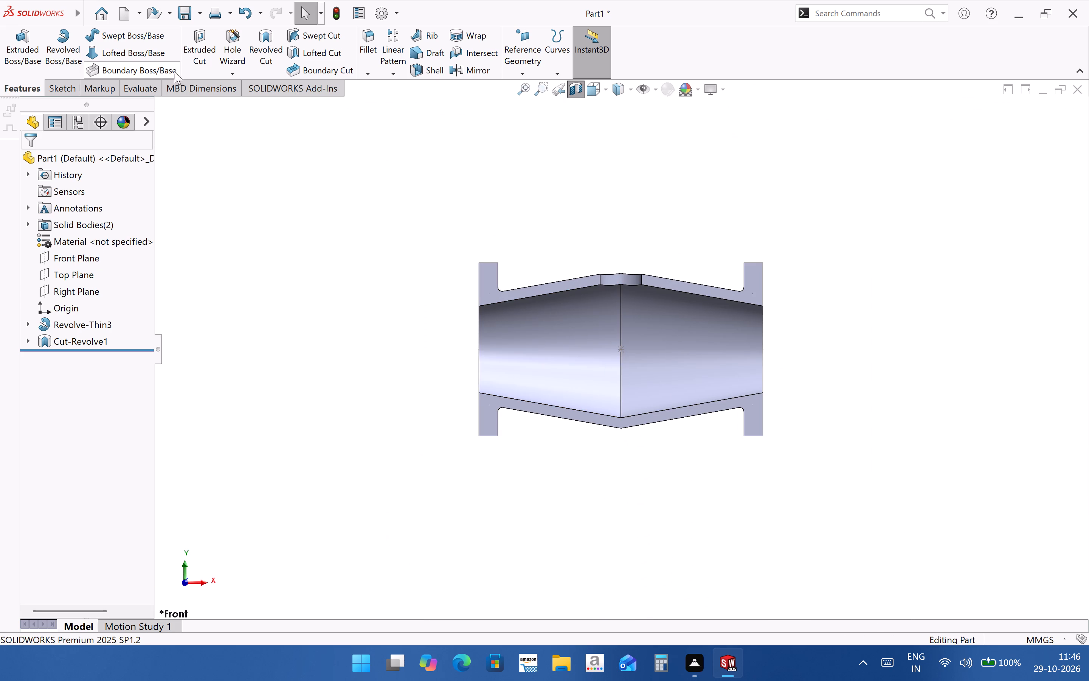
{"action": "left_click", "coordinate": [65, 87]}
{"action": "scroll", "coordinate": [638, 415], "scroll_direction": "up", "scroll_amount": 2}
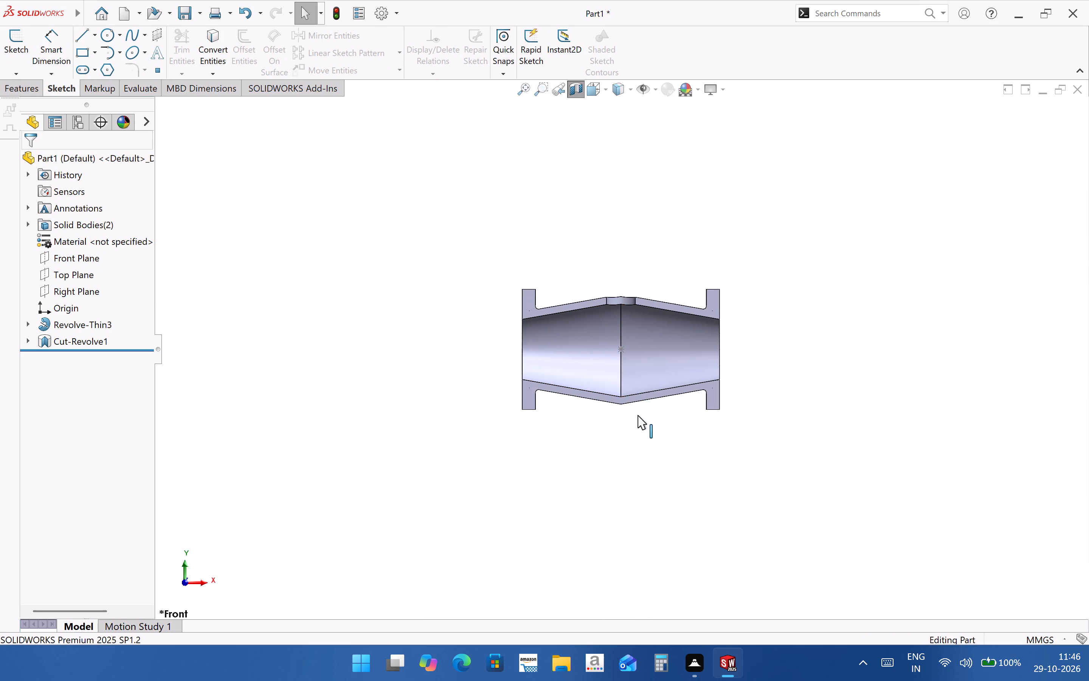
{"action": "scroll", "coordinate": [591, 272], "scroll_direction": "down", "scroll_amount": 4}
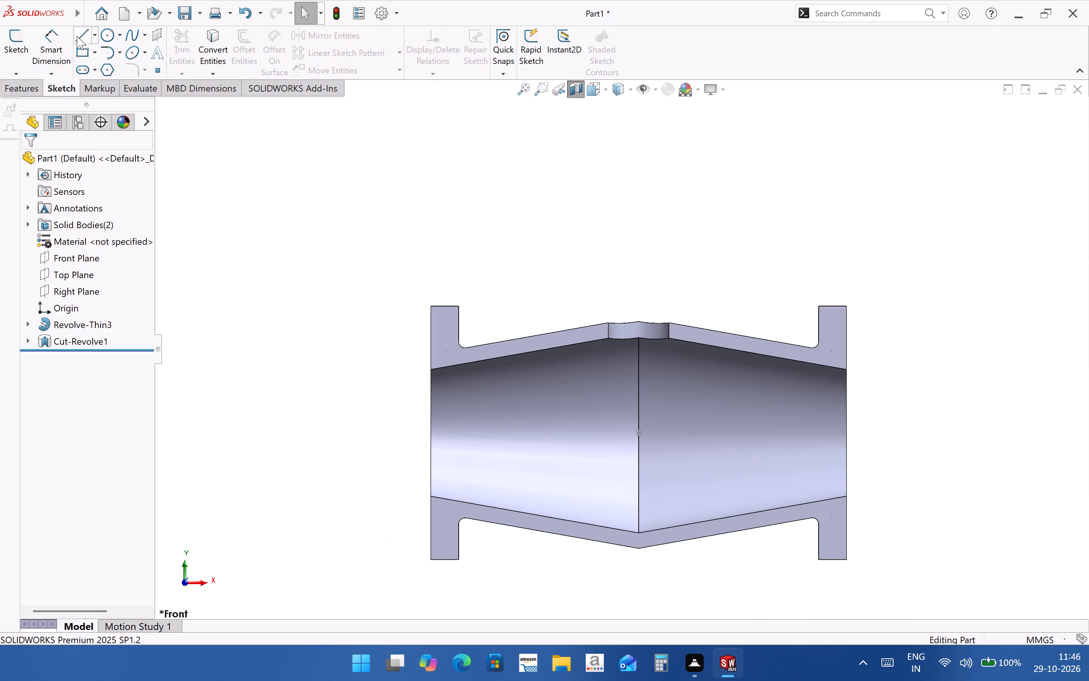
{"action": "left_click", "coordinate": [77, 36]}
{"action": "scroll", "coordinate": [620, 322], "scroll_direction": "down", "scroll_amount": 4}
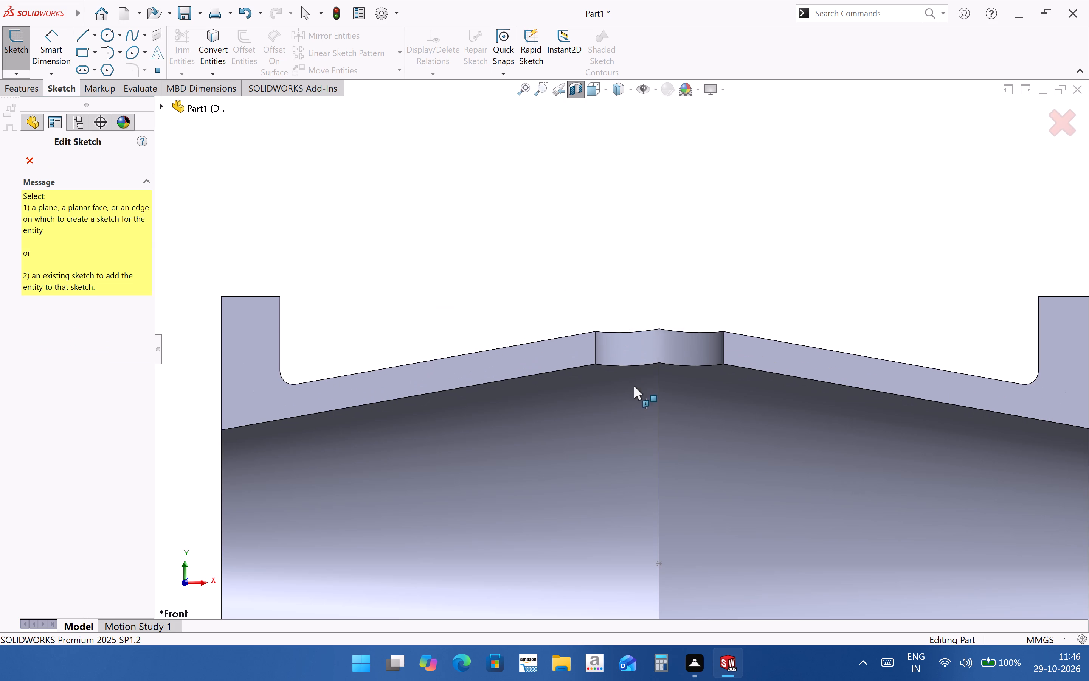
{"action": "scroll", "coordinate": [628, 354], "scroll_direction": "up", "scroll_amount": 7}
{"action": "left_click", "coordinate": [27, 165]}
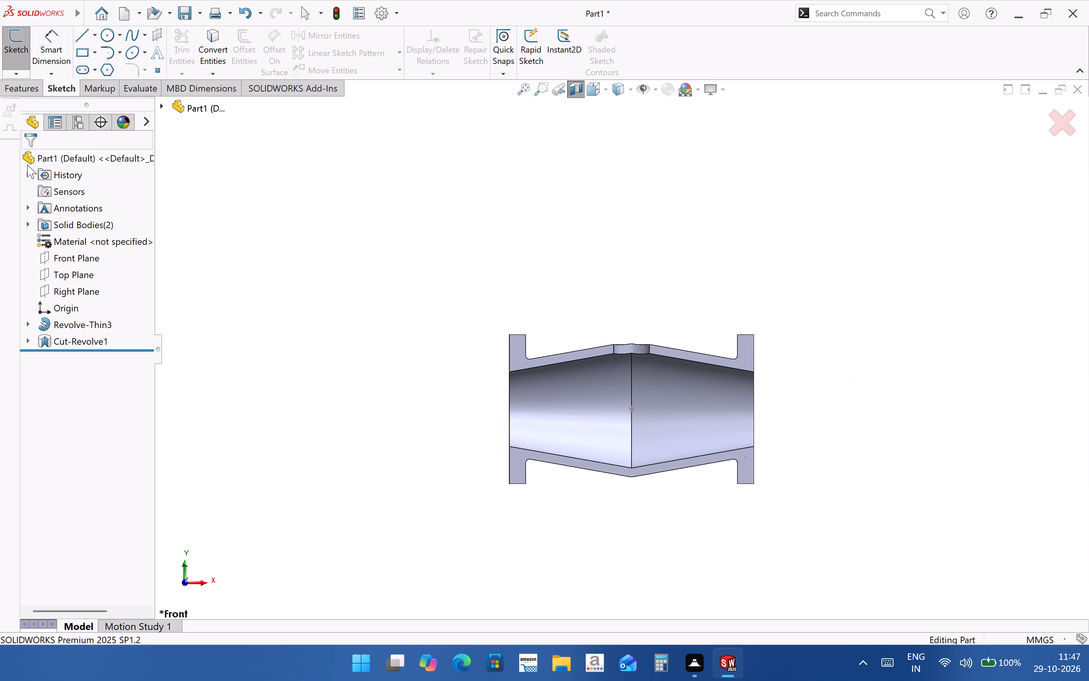
In a new sketch on the Front Plane, draw a vertical centerline about 473 mm long through the origin, extending above and below the body.
{"action": "left_click", "coordinate": [74, 262]}
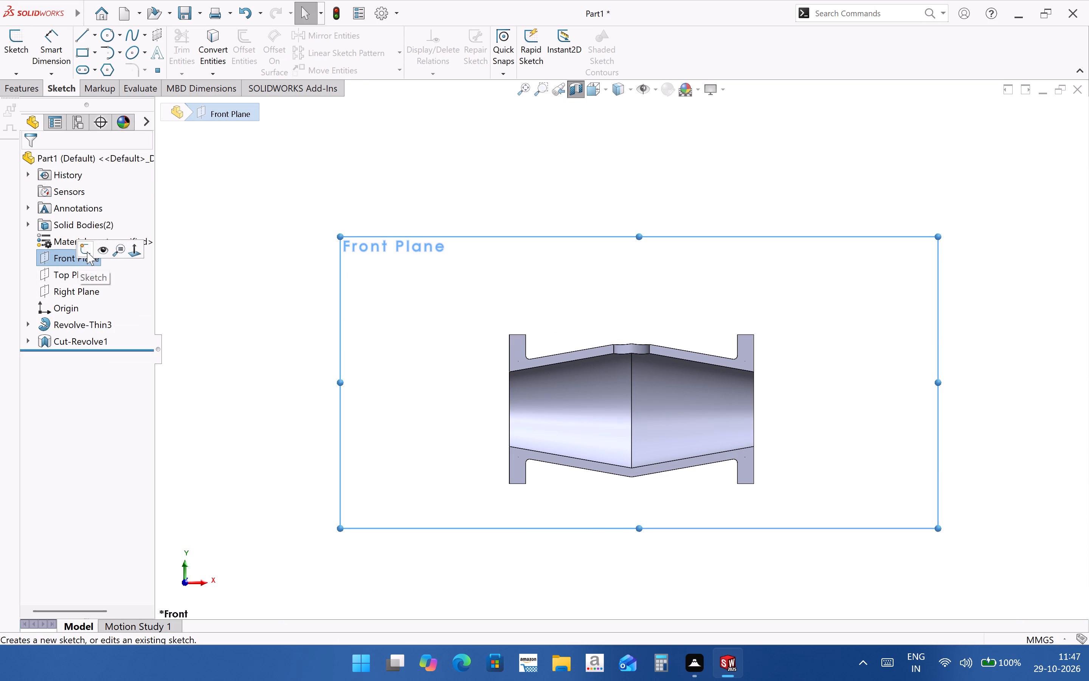
{"action": "left_click", "coordinate": [87, 252]}
{"action": "scroll", "coordinate": [688, 485], "scroll_direction": "up", "scroll_amount": 3}
{"action": "scroll", "coordinate": [677, 382], "scroll_direction": "up", "scroll_amount": 2}
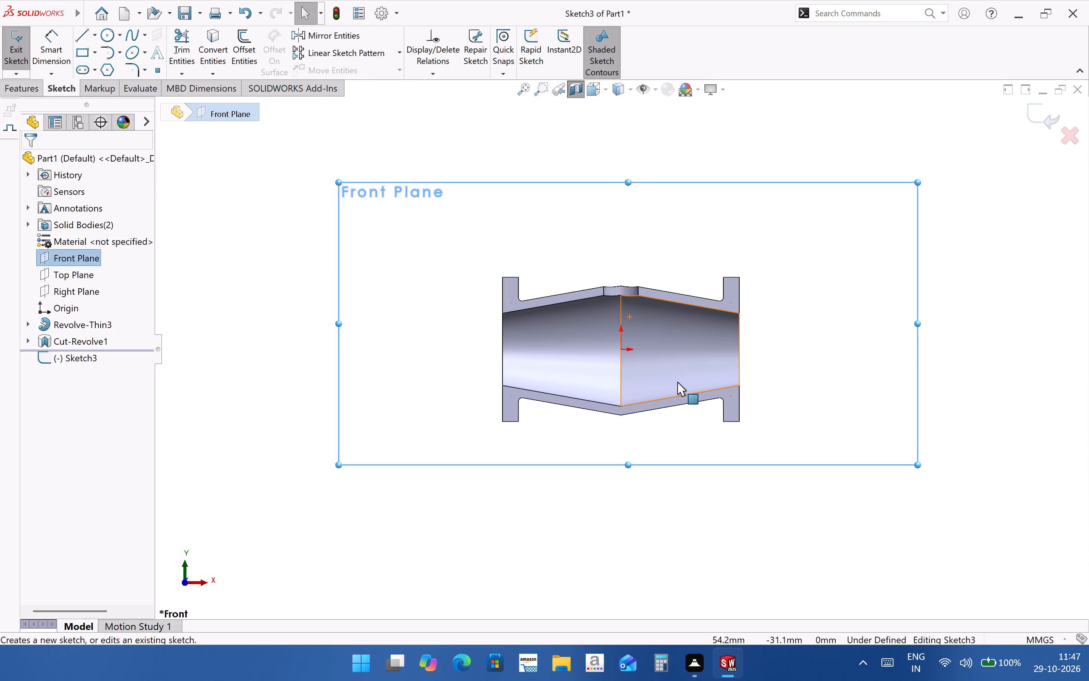
{"action": "scroll", "coordinate": [540, 200], "scroll_direction": "down", "scroll_amount": 2}
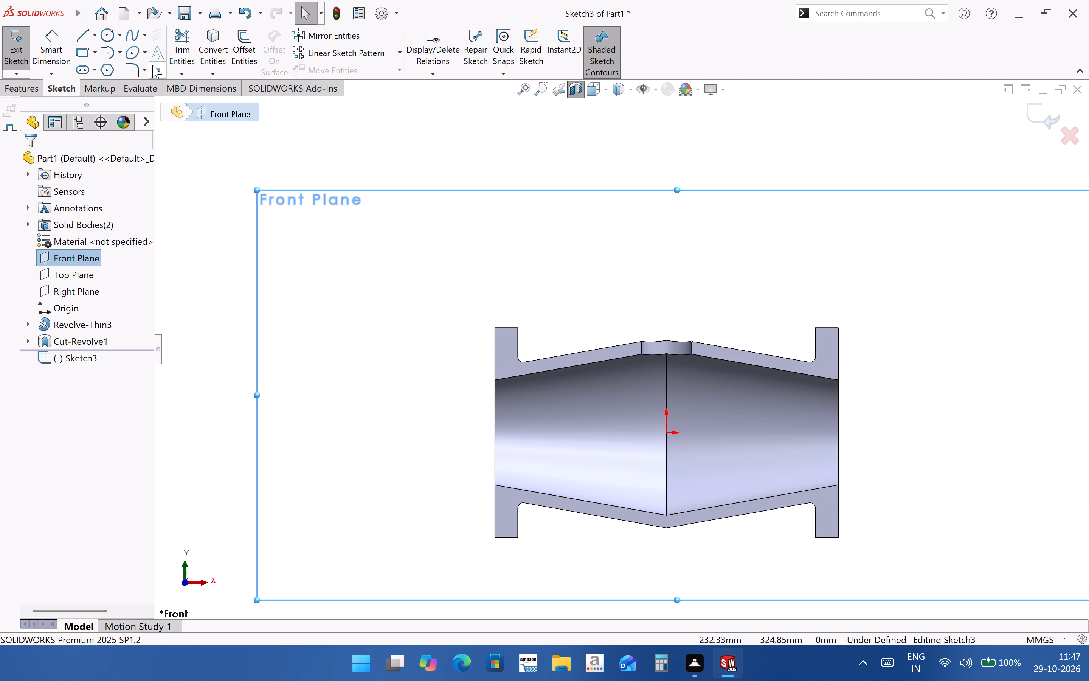
{"action": "left_click", "coordinate": [95, 31]}
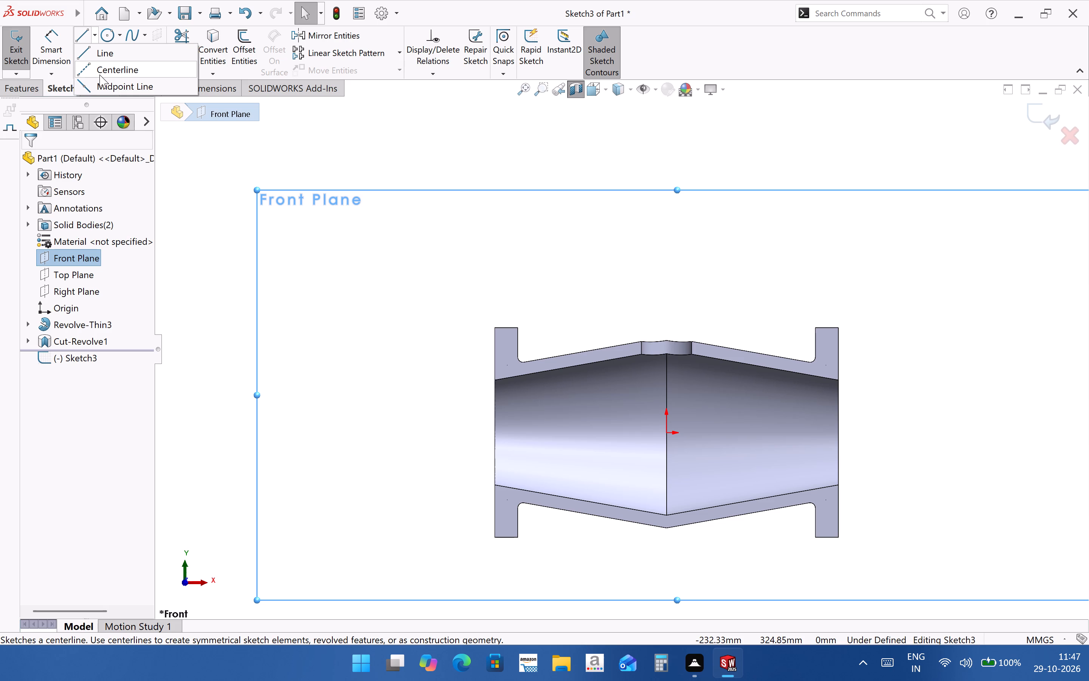
{"action": "left_click", "coordinate": [99, 75]}
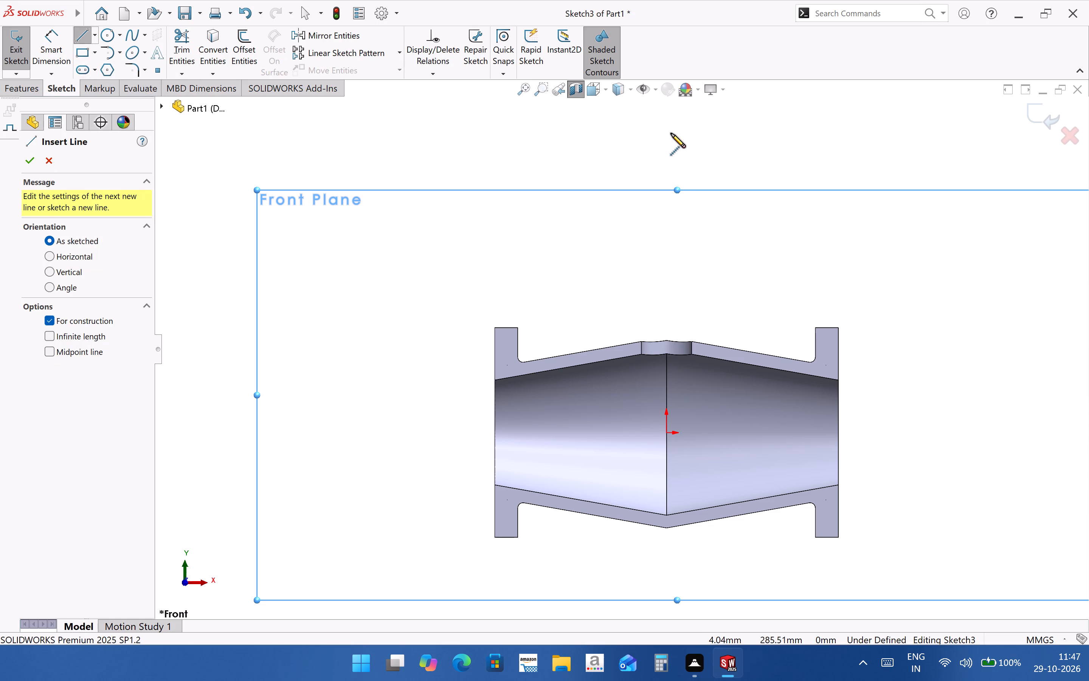
{"action": "left_click", "coordinate": [665, 118]}
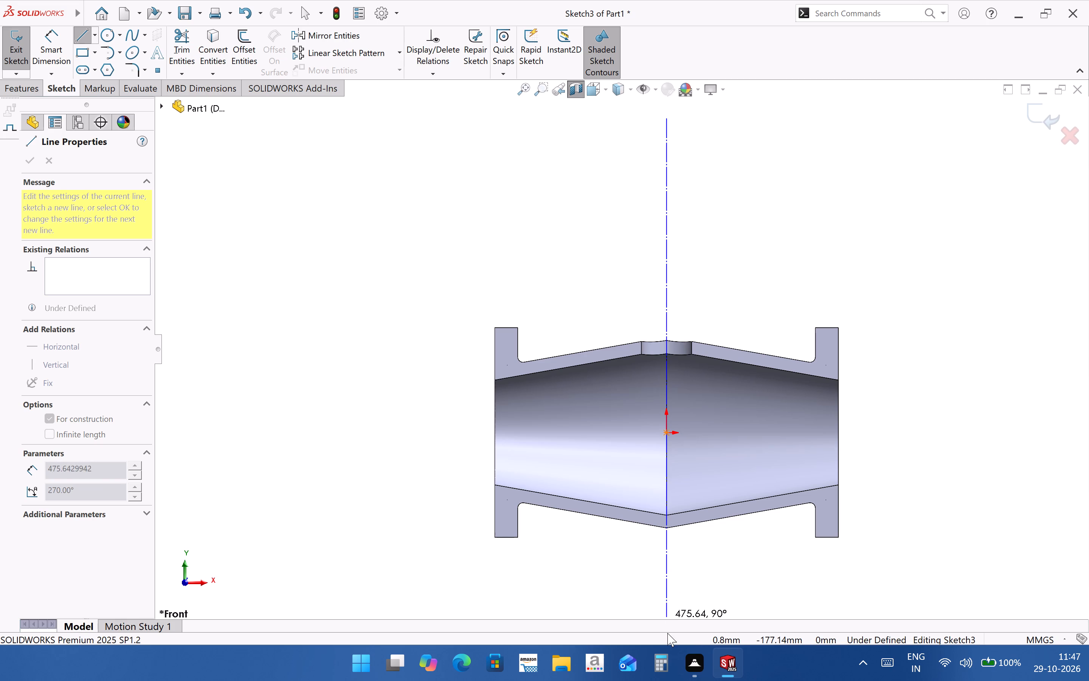
{"action": "left_click", "coordinate": [668, 614]}
{"action": "key", "text": "Escape"}
Draw a horizontal centerline about 730 mm long through the origin, extending beyond both end flanges.
{"action": "scroll", "coordinate": [621, 347], "scroll_direction": "up", "scroll_amount": 3}
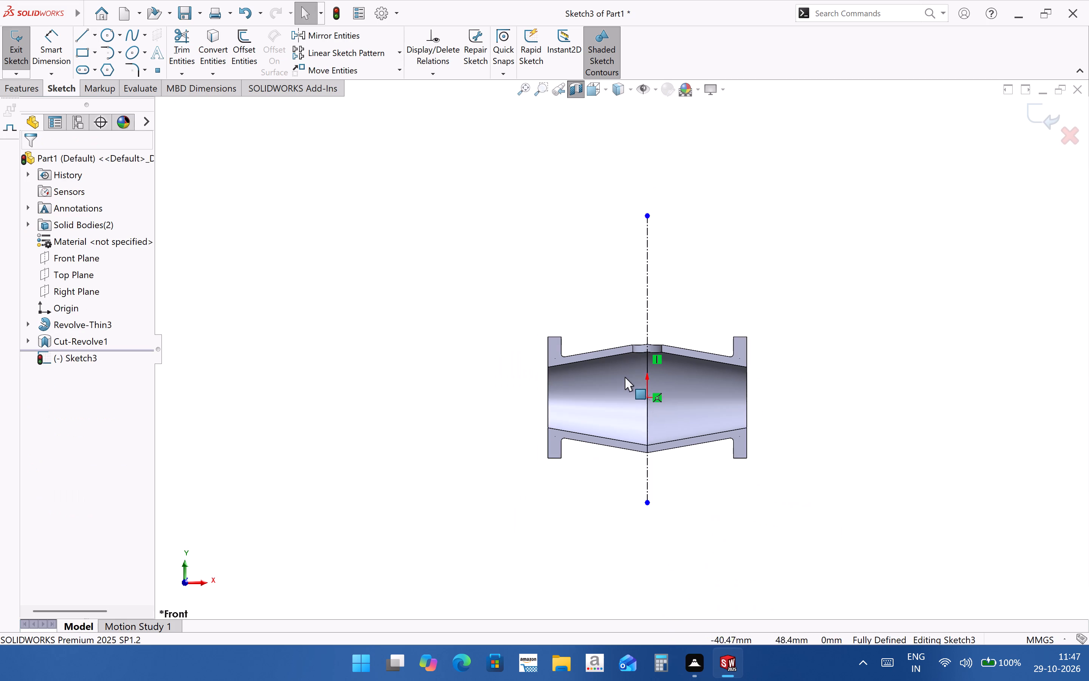
{"action": "scroll", "coordinate": [630, 388], "scroll_direction": "down", "scroll_amount": 2}
{"action": "key", "text": "Return"}
{"action": "left_click", "coordinate": [303, 400]}
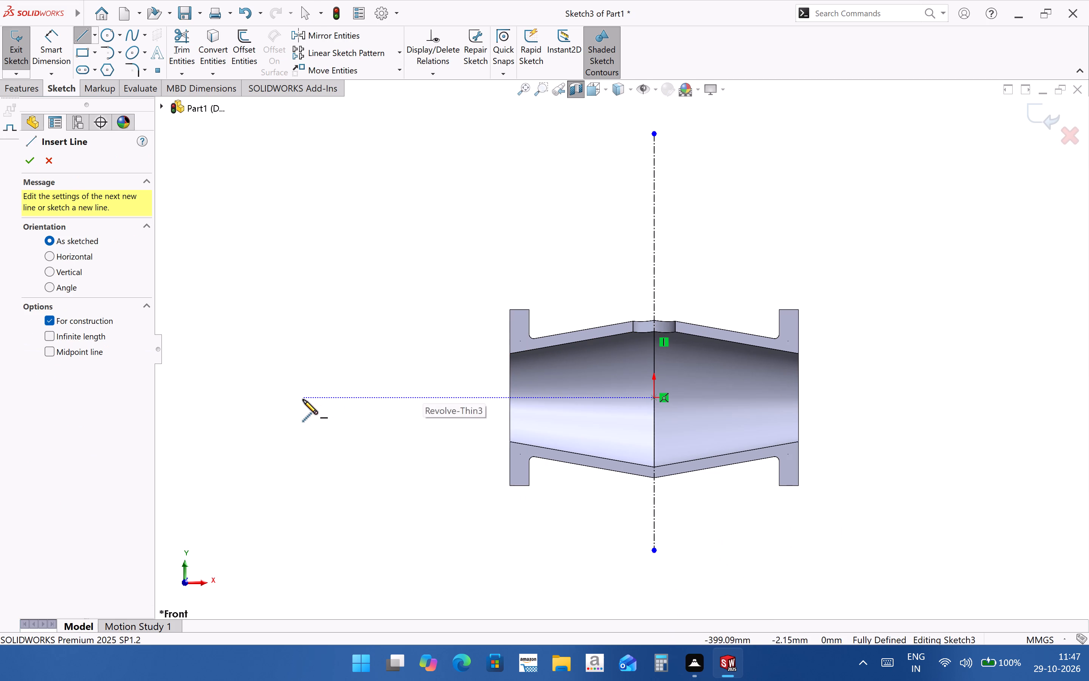
{"action": "left_click", "coordinate": [946, 399]}
{"action": "key", "text": "Escape"}
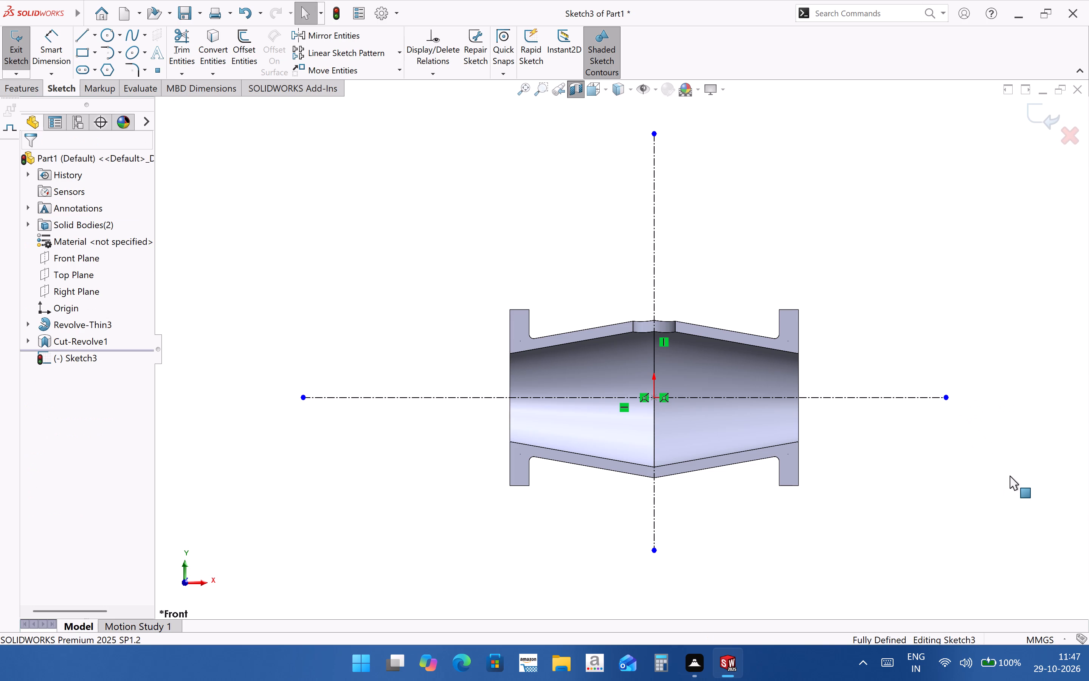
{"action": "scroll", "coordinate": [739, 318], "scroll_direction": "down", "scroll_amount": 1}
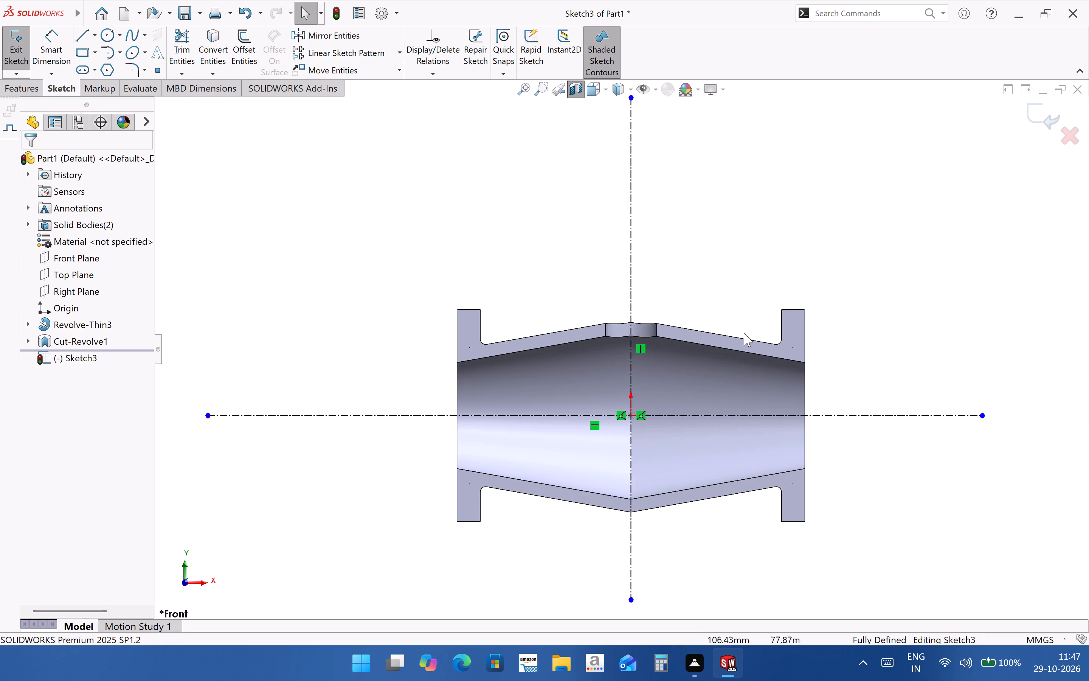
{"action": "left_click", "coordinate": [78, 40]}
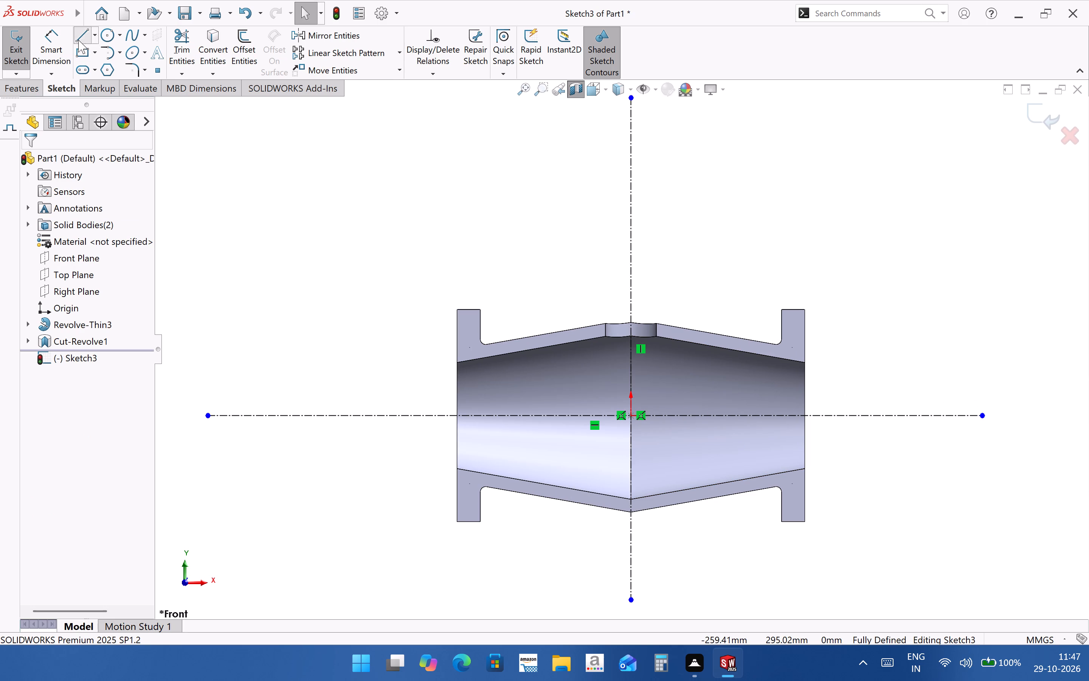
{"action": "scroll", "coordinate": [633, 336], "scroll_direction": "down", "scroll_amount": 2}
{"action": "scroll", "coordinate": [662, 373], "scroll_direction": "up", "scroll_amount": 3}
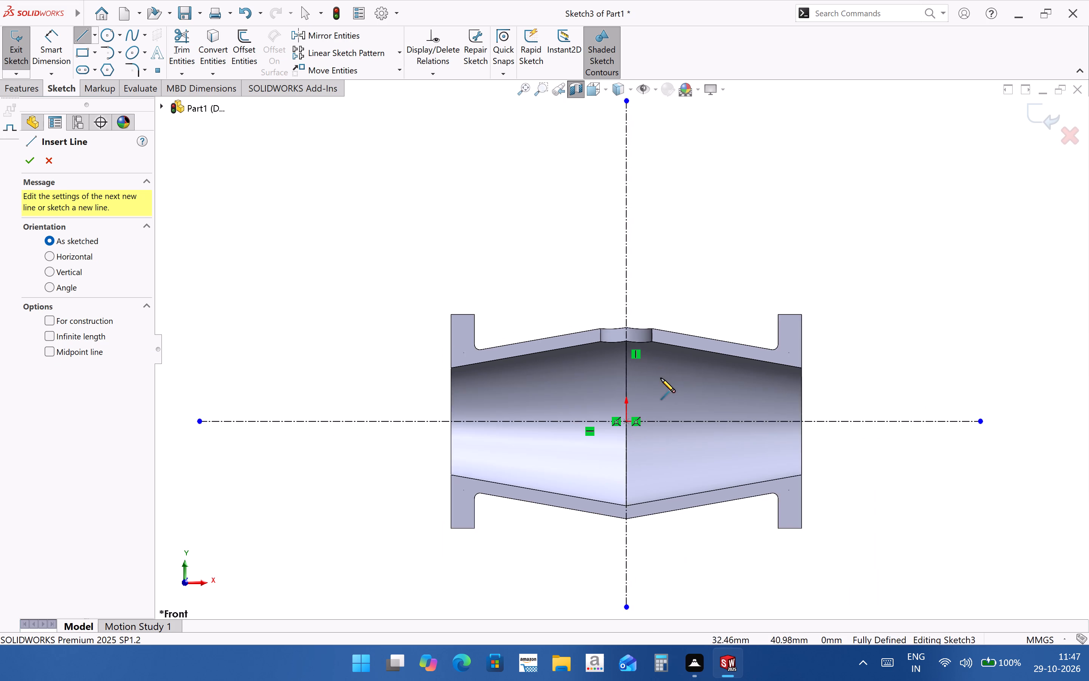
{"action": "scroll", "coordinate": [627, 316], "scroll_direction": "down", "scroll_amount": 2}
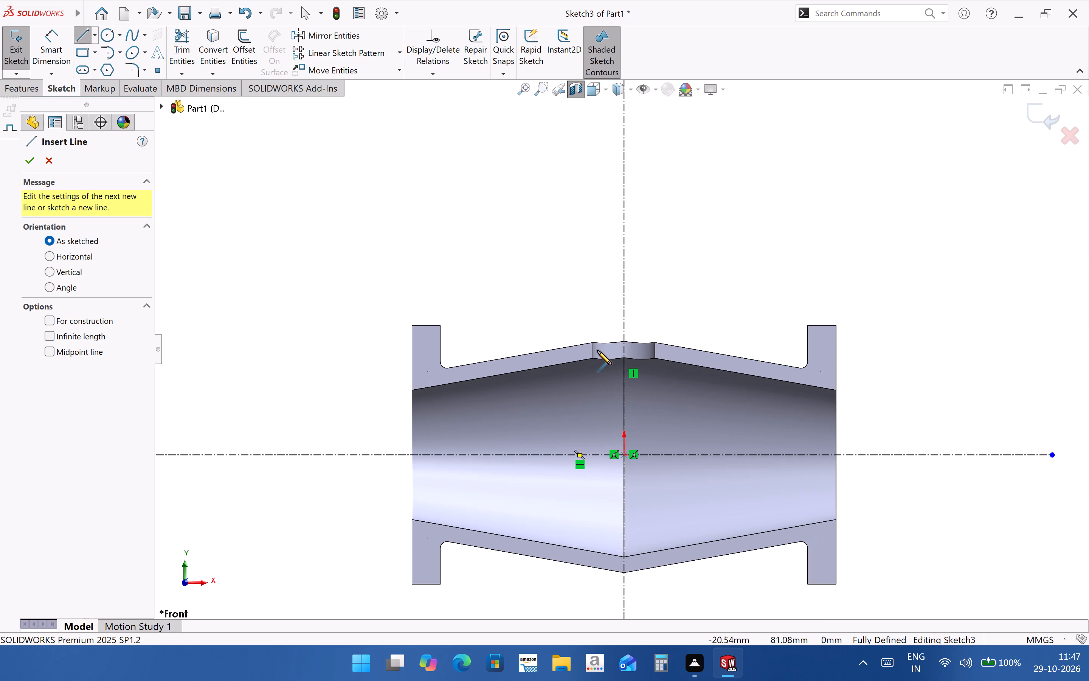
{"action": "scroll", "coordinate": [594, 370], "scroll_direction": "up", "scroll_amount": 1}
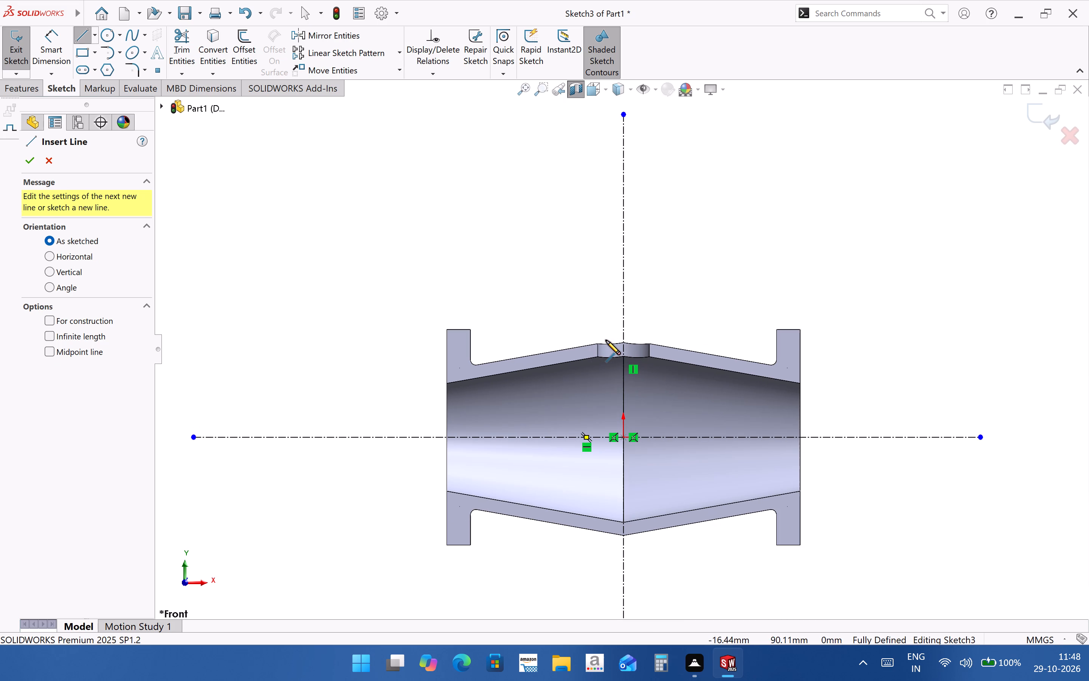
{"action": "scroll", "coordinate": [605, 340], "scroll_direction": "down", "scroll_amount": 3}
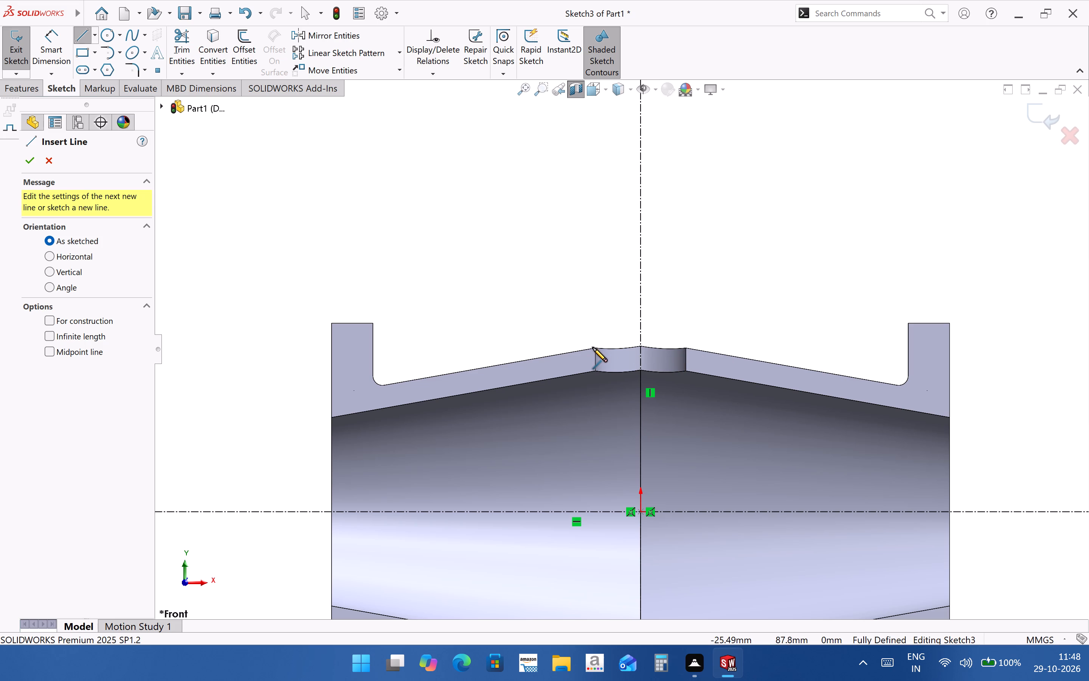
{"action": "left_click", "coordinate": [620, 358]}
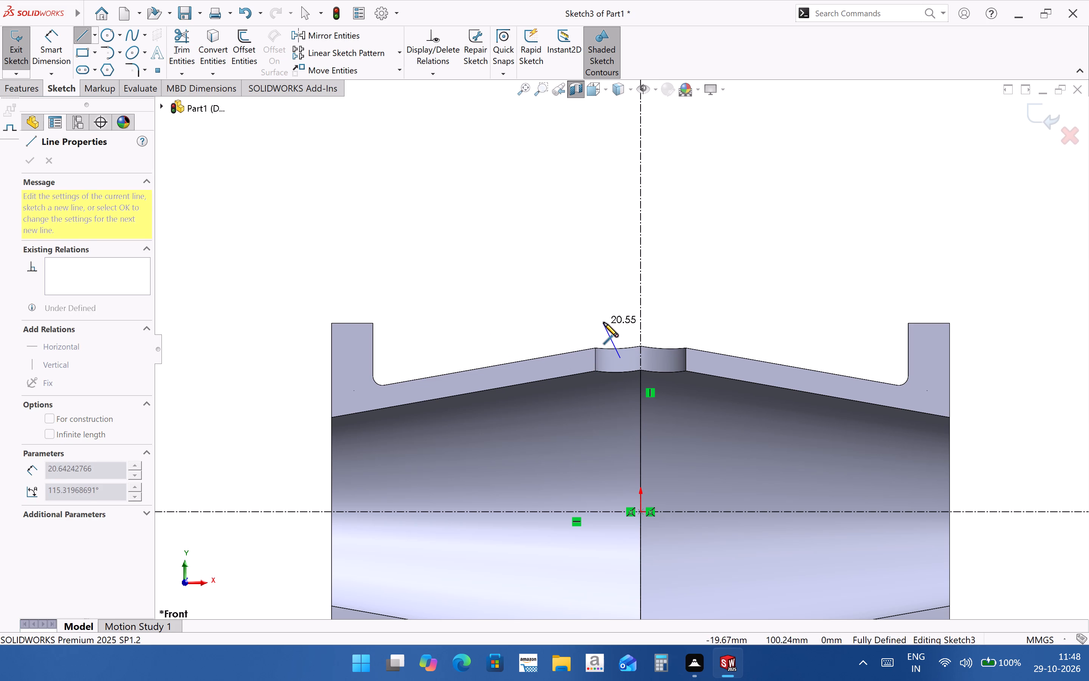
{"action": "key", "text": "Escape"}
Turn off the section view and draw a narrow upright four-line profile, about 71 mm tall and 7.5 mm wide, outward from the opening's left edge.
{"action": "left_click", "coordinate": [83, 43]}
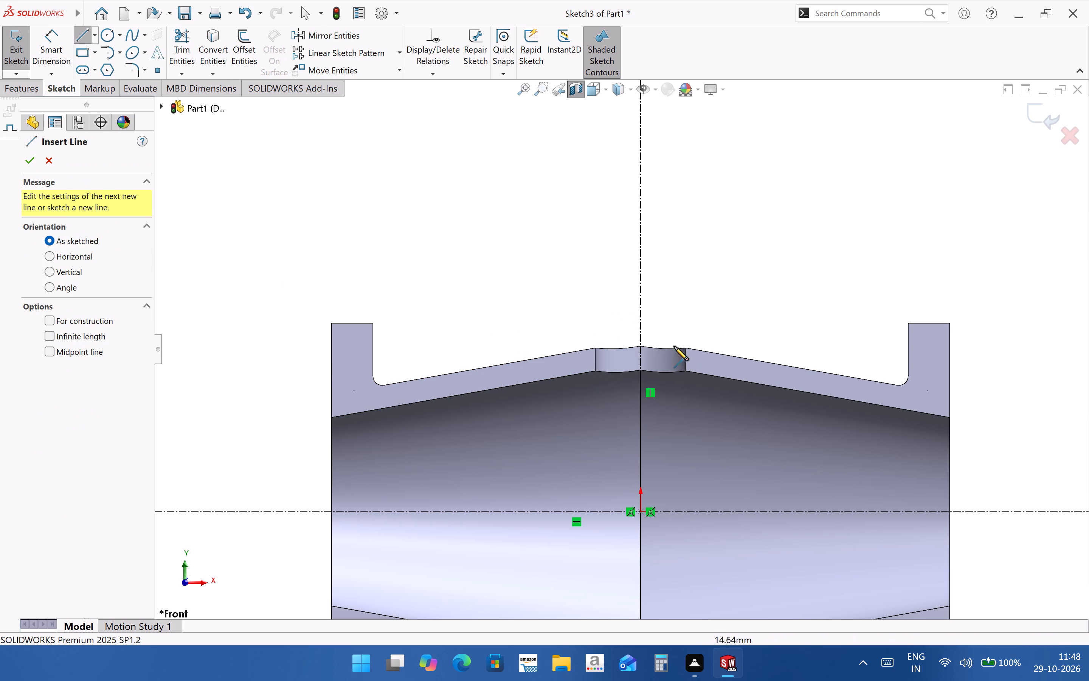
{"action": "left_click", "coordinate": [573, 94]}
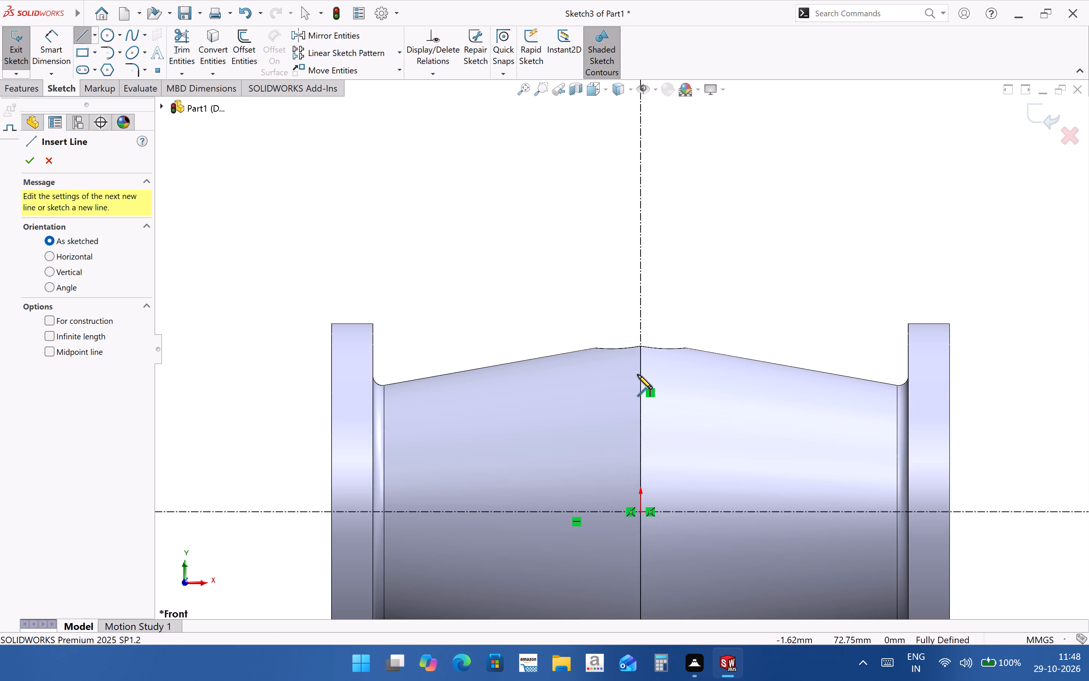
{"action": "left_click", "coordinate": [596, 349]}
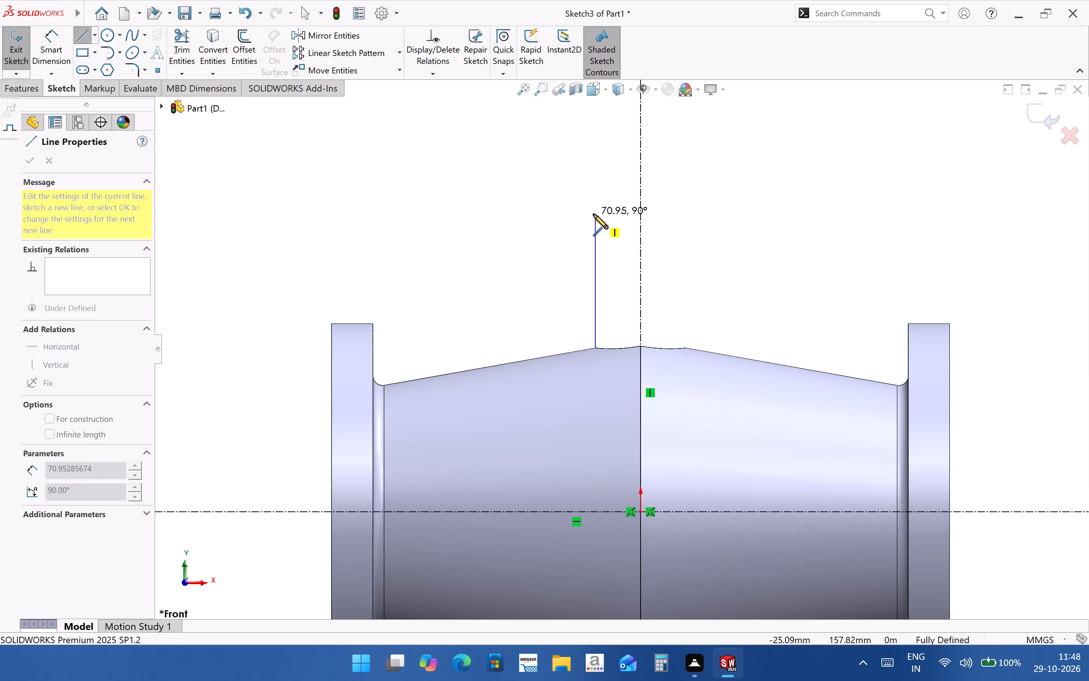
{"action": "left_click", "coordinate": [593, 214]}
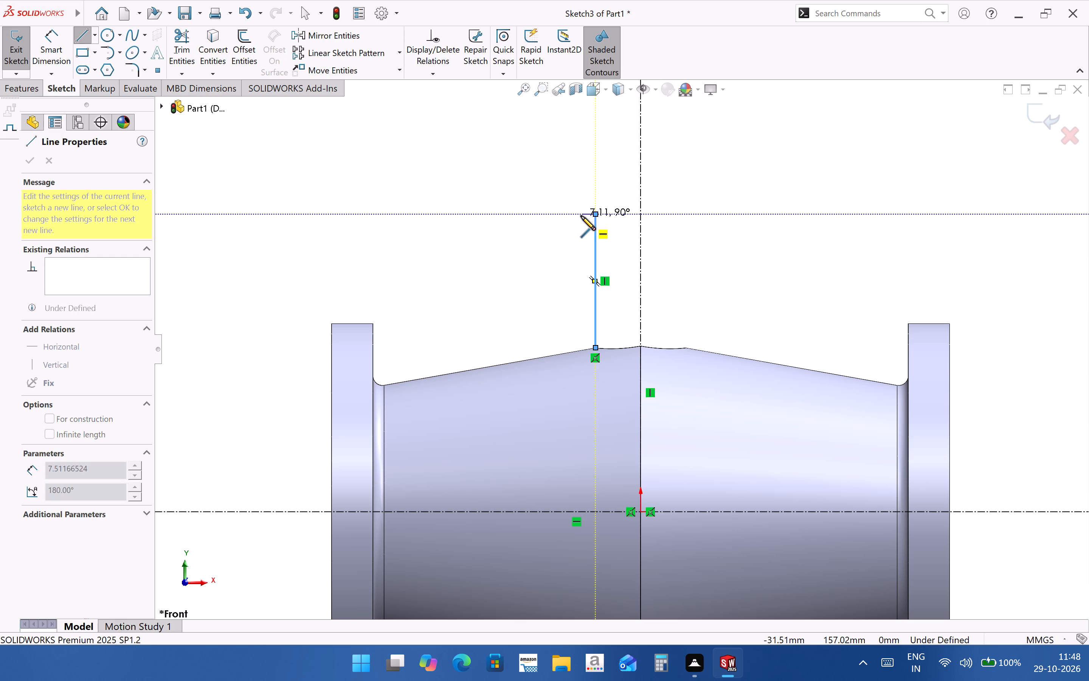
{"action": "left_click", "coordinate": [581, 216]}
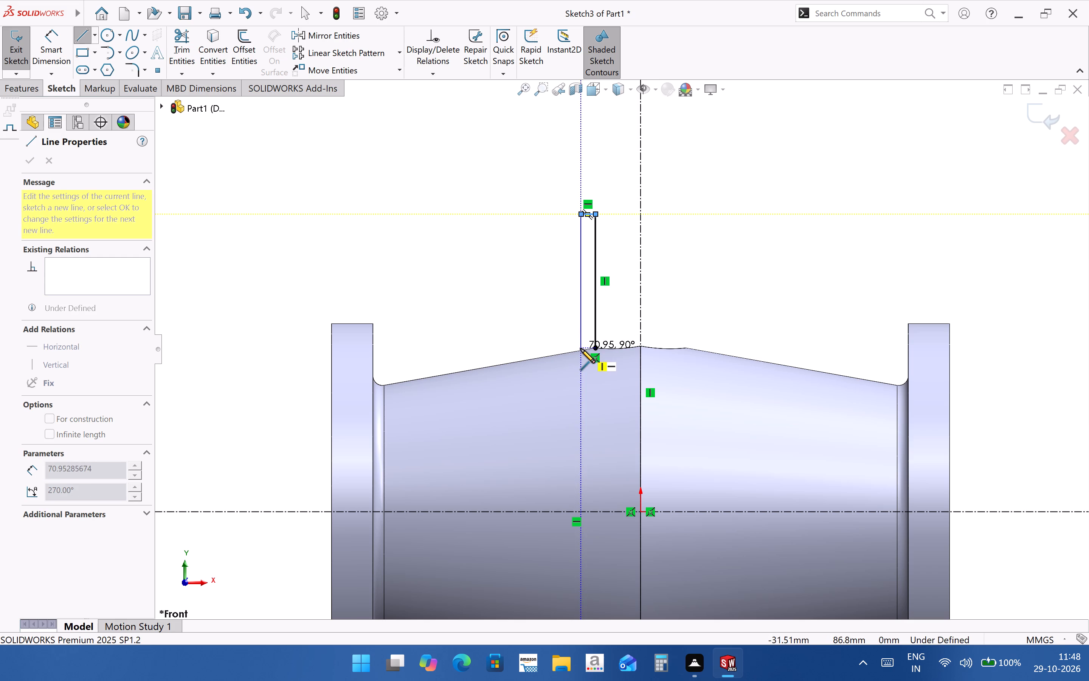
{"action": "left_click", "coordinate": [580, 349]}
{"action": "scroll", "coordinate": [586, 358], "scroll_direction": "up", "scroll_amount": 2}
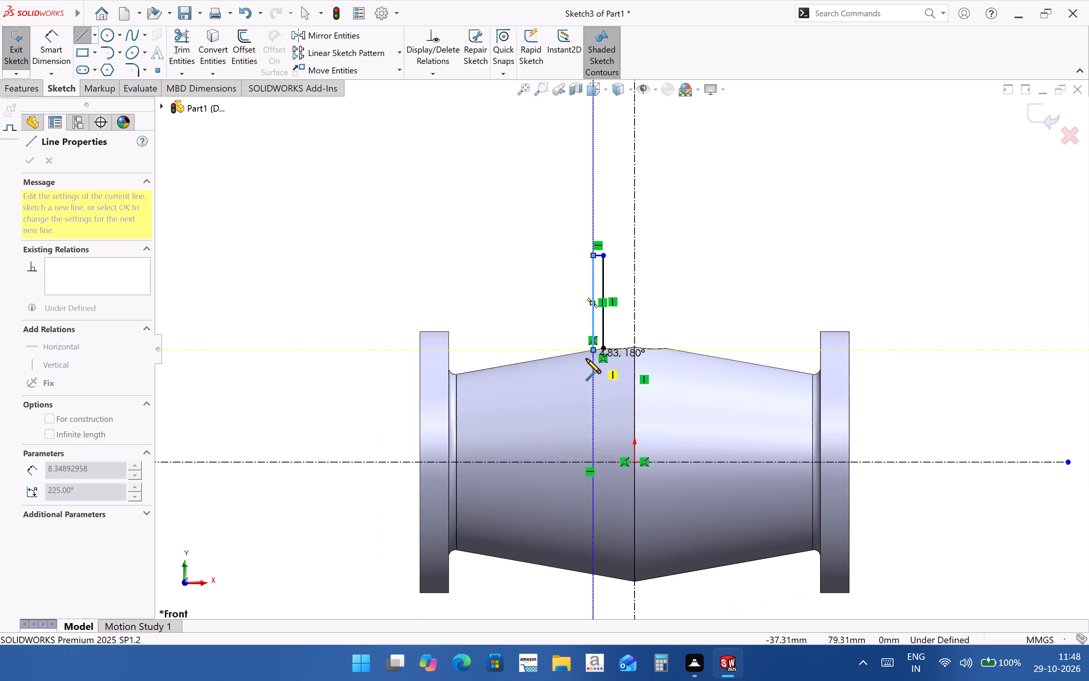
{"action": "scroll", "coordinate": [588, 358], "scroll_direction": "down", "scroll_amount": 3}
{"action": "scroll", "coordinate": [648, 350], "scroll_direction": "down", "scroll_amount": 2}
{"action": "scroll", "coordinate": [609, 347], "scroll_direction": "down", "scroll_amount": 4}
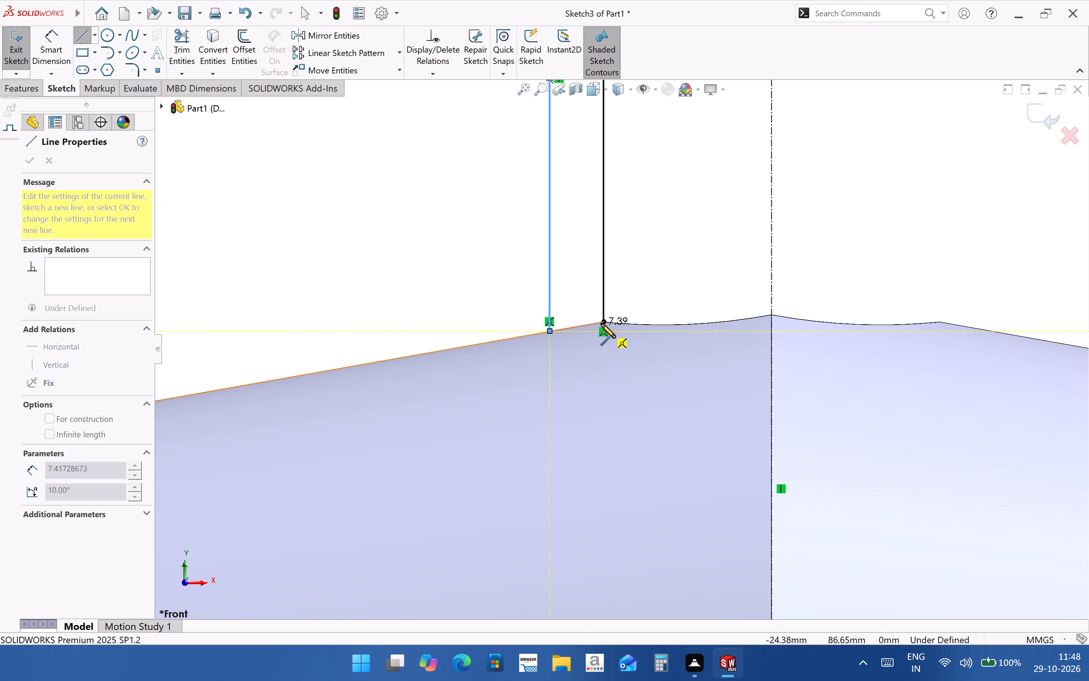
{"action": "left_click", "coordinate": [601, 323]}
{"action": "key", "text": "Escape"}
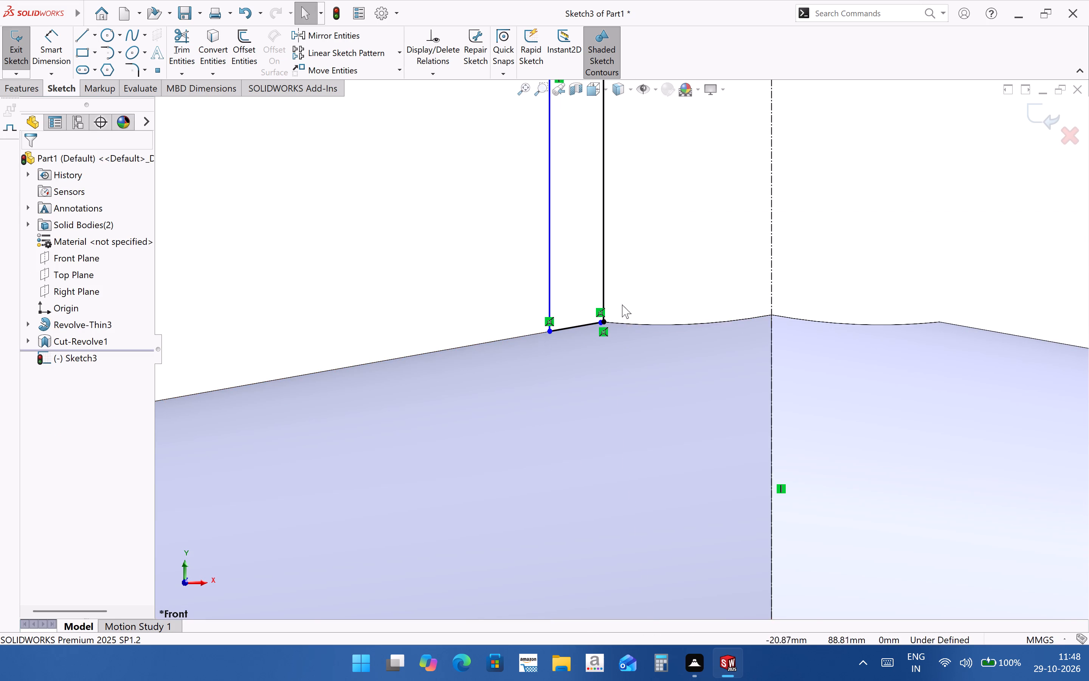
Extend the profile's sloped bottom line to the inner vertical line so the outline closes at the opening's edge.
{"action": "scroll", "coordinate": [621, 304], "scroll_direction": "down", "scroll_amount": 7}
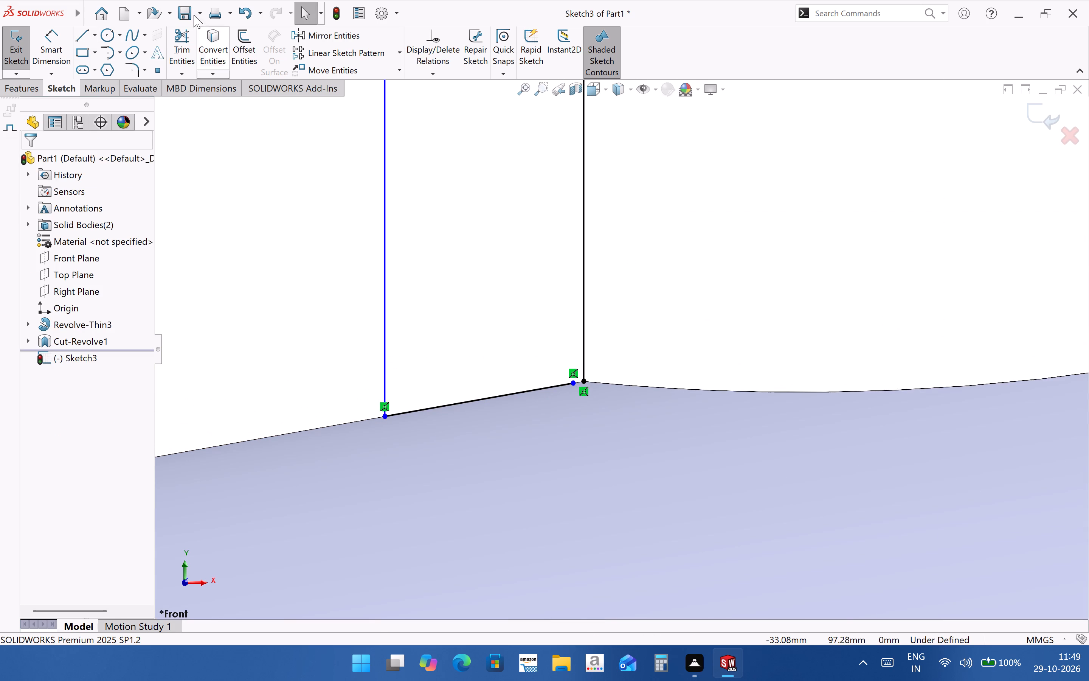
{"action": "left_click", "coordinate": [180, 69]}
{"action": "left_click", "coordinate": [193, 75]}
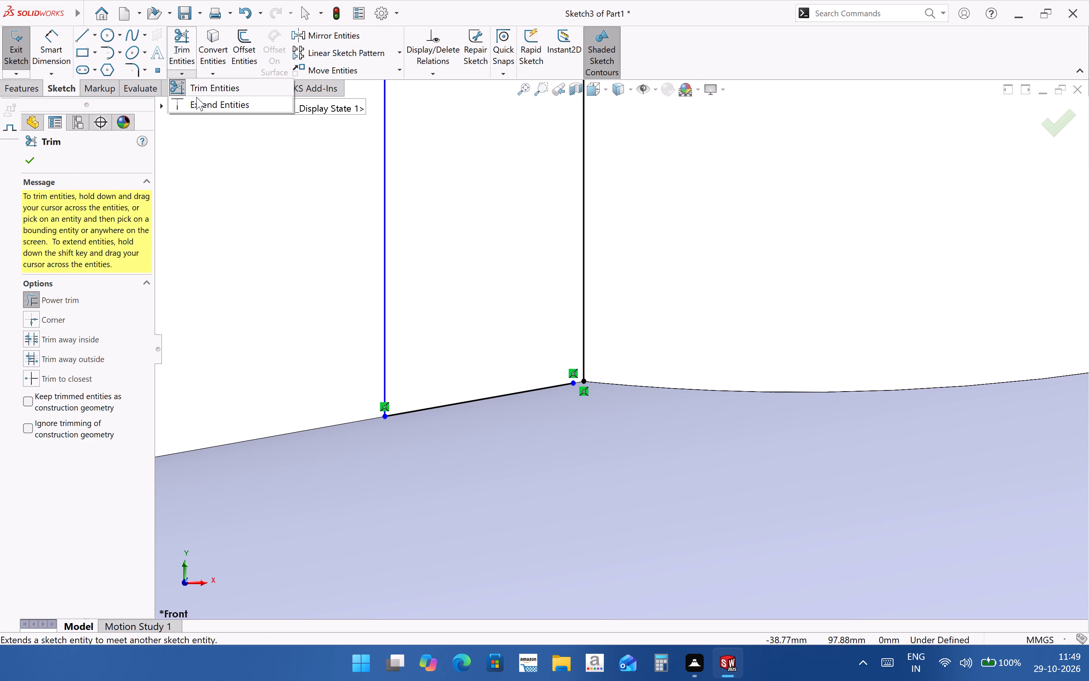
{"action": "left_click", "coordinate": [196, 98]}
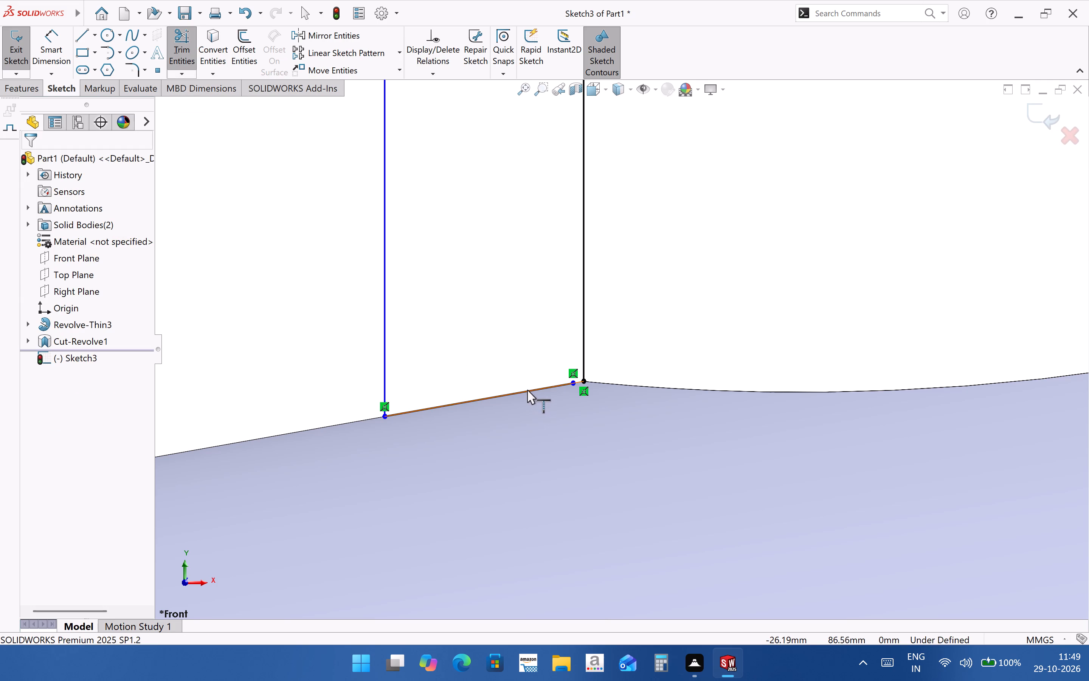
{"action": "left_click", "coordinate": [527, 392]}
Dimension the profile's top edge at 150 mm from the horizontal centerline.
{"action": "scroll", "coordinate": [694, 362], "scroll_direction": "up", "scroll_amount": 6}
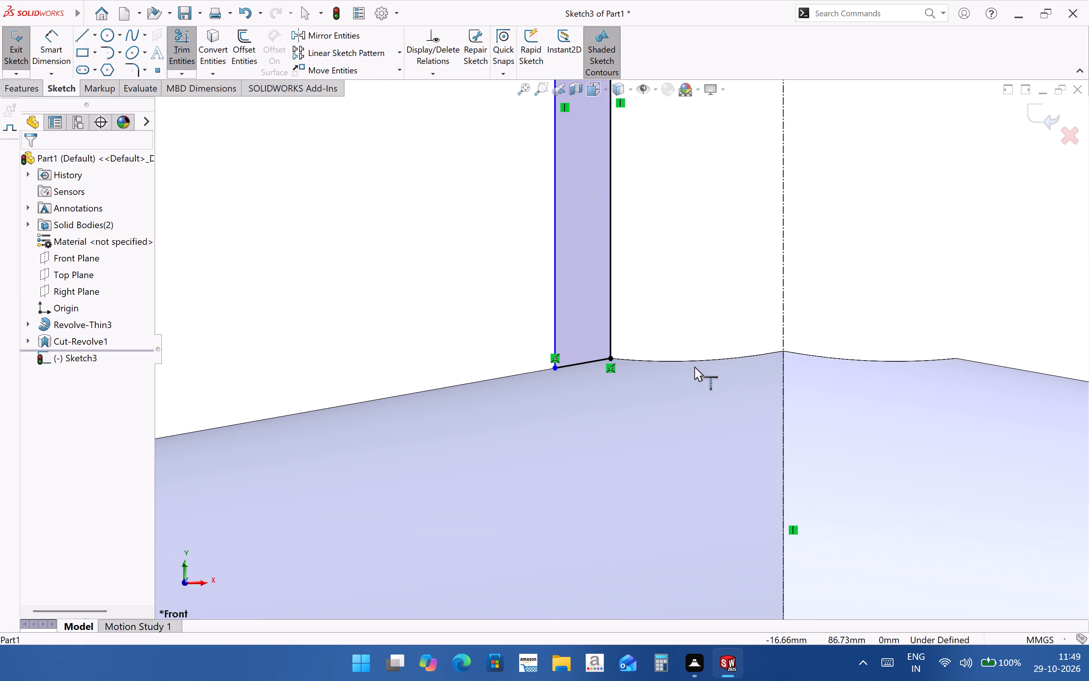
{"action": "scroll", "coordinate": [694, 367], "scroll_direction": "up", "scroll_amount": 7}
{"action": "scroll", "coordinate": [634, 201], "scroll_direction": "down", "scroll_amount": 2}
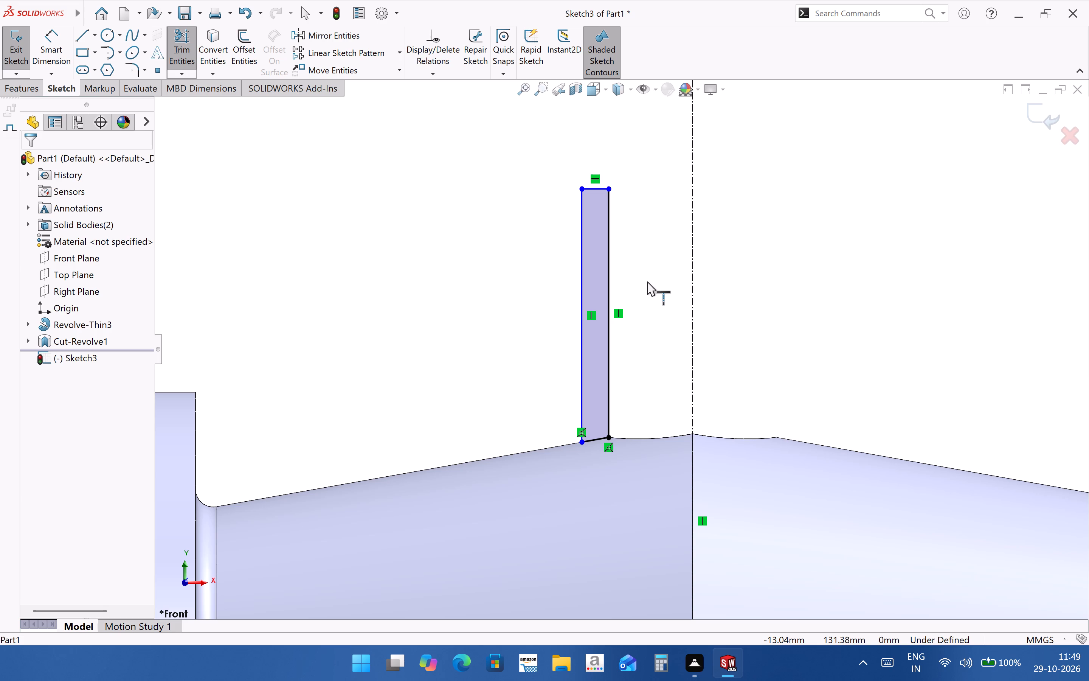
{"action": "scroll", "coordinate": [529, 218], "scroll_direction": "up", "scroll_amount": 4}
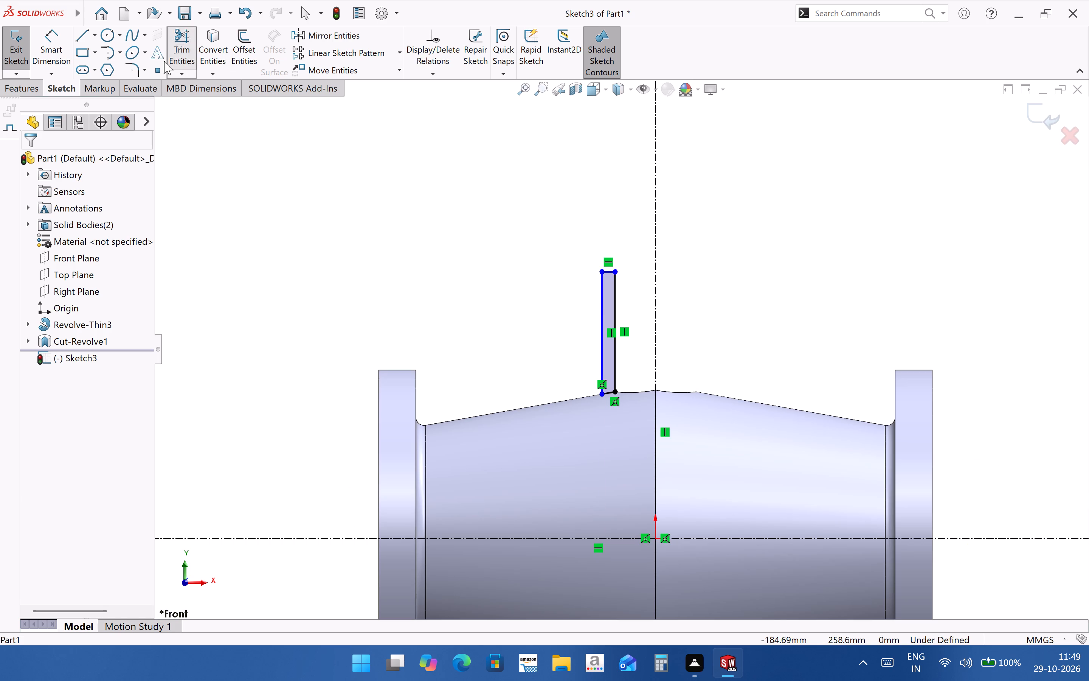
{"action": "left_click", "coordinate": [70, 55]}
{"action": "scroll", "coordinate": [612, 274], "scroll_direction": "down", "scroll_amount": 2}
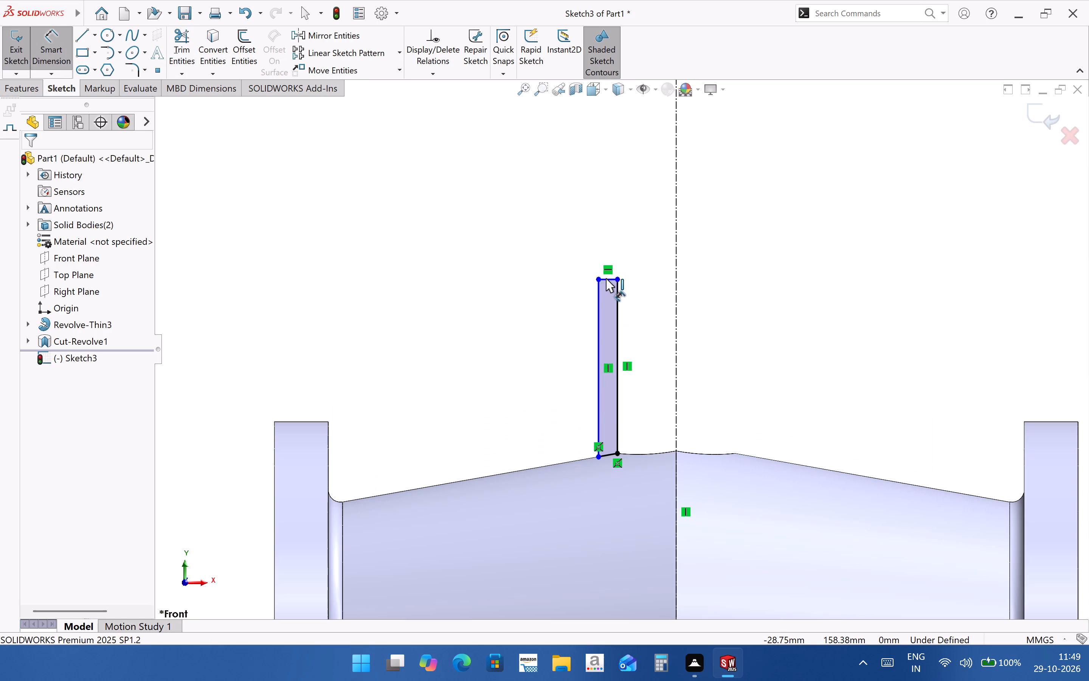
{"action": "left_click", "coordinate": [606, 278]}
{"action": "scroll", "coordinate": [641, 300], "scroll_direction": "up", "scroll_amount": 4}
{"action": "left_click", "coordinate": [683, 501]}
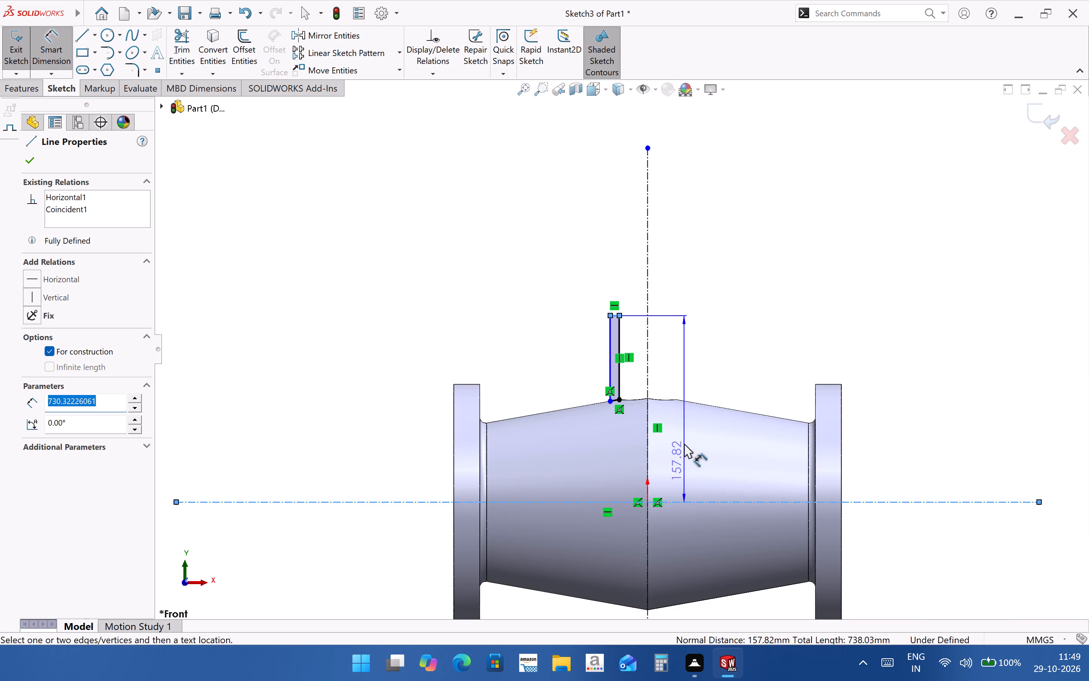
{"action": "left_click", "coordinate": [686, 412]}
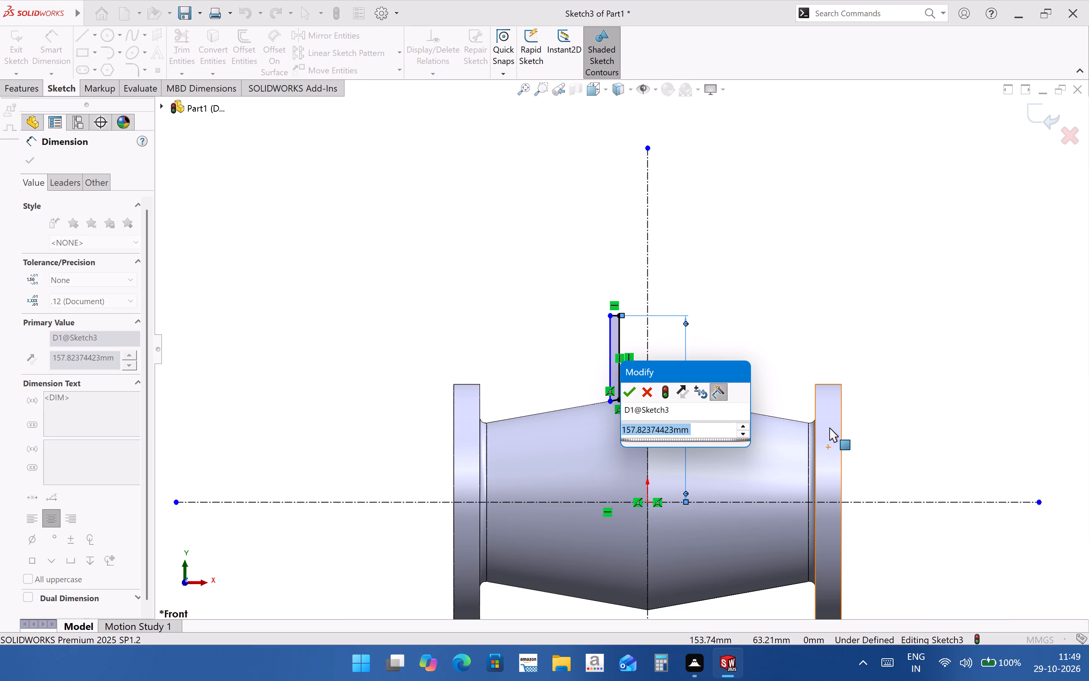
{"action": "key", "text": "1"}
{"action": "key", "text": "5"}
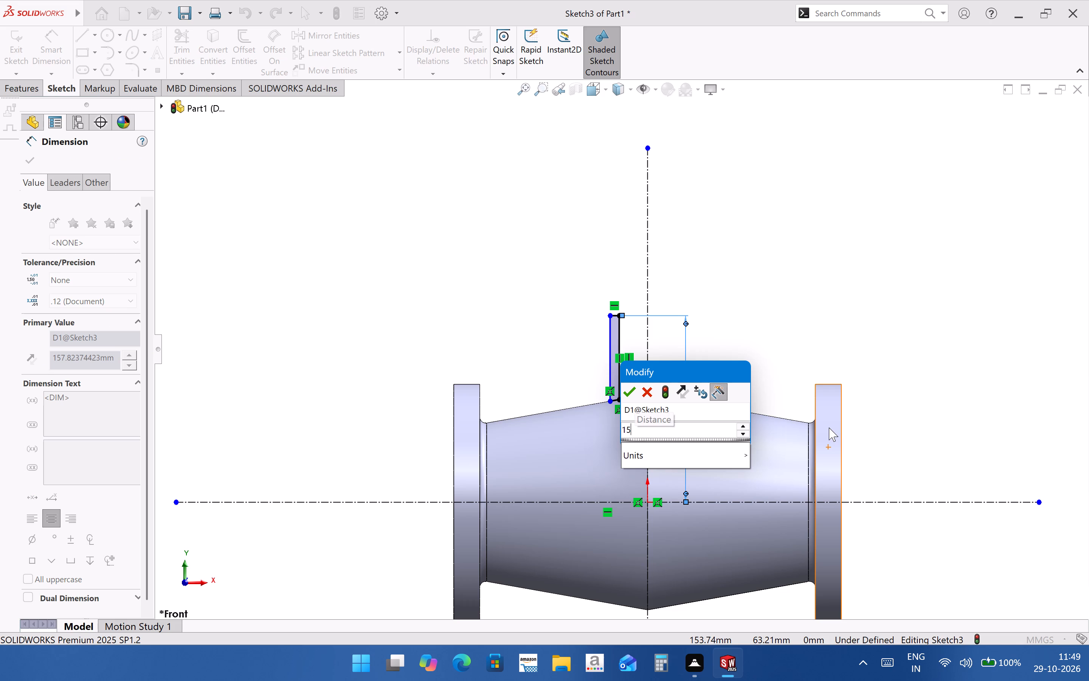
{"action": "key", "text": "0"}
{"action": "key", "text": "Return"}
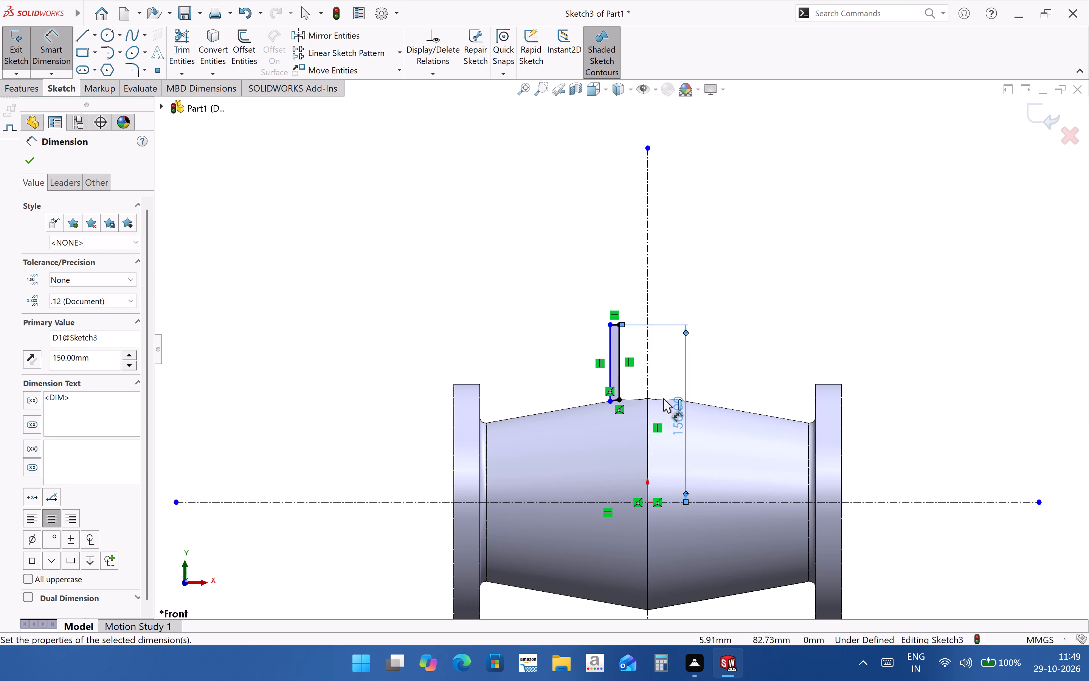
Dimension the profile's outer vertical line at 40 mm from the vertical centerline.
{"action": "scroll", "coordinate": [655, 392], "scroll_direction": "down", "scroll_amount": 2}
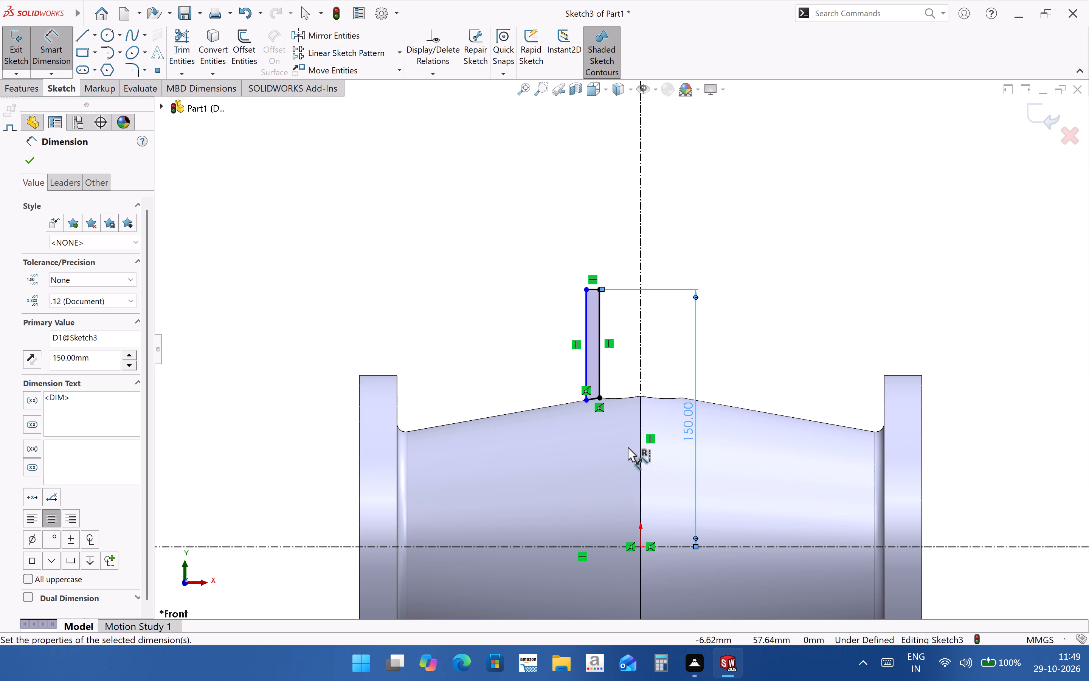
{"action": "left_click", "coordinate": [642, 361]}
{"action": "left_click", "coordinate": [585, 368]}
{"action": "left_click", "coordinate": [606, 258]}
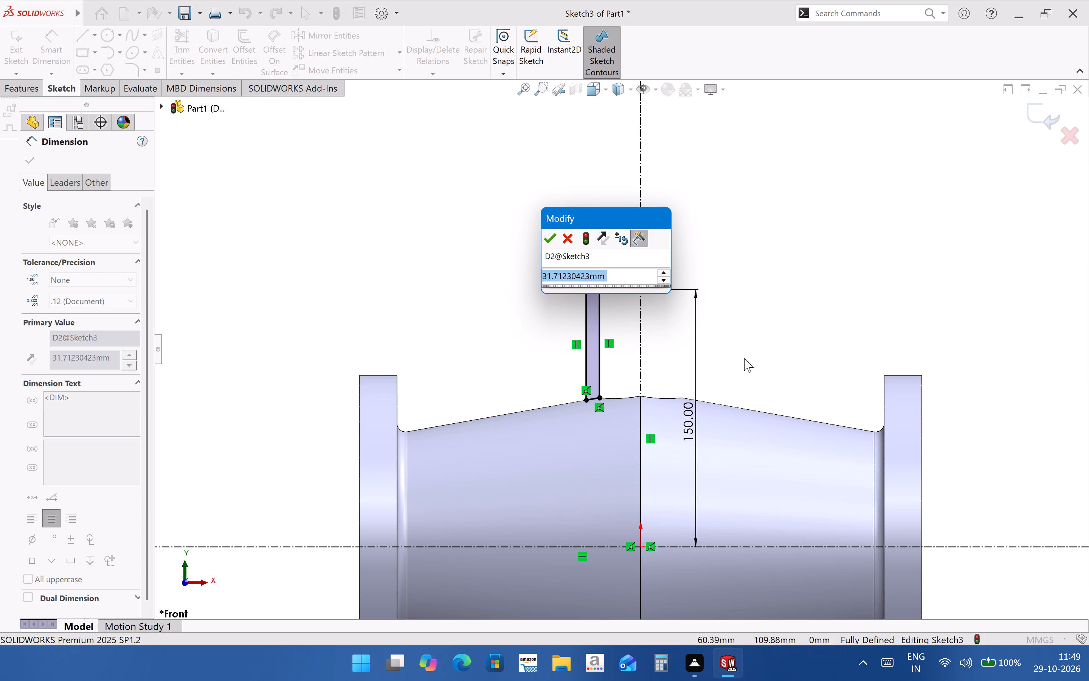
{"action": "key", "text": "4"}
{"action": "key", "text": "0"}
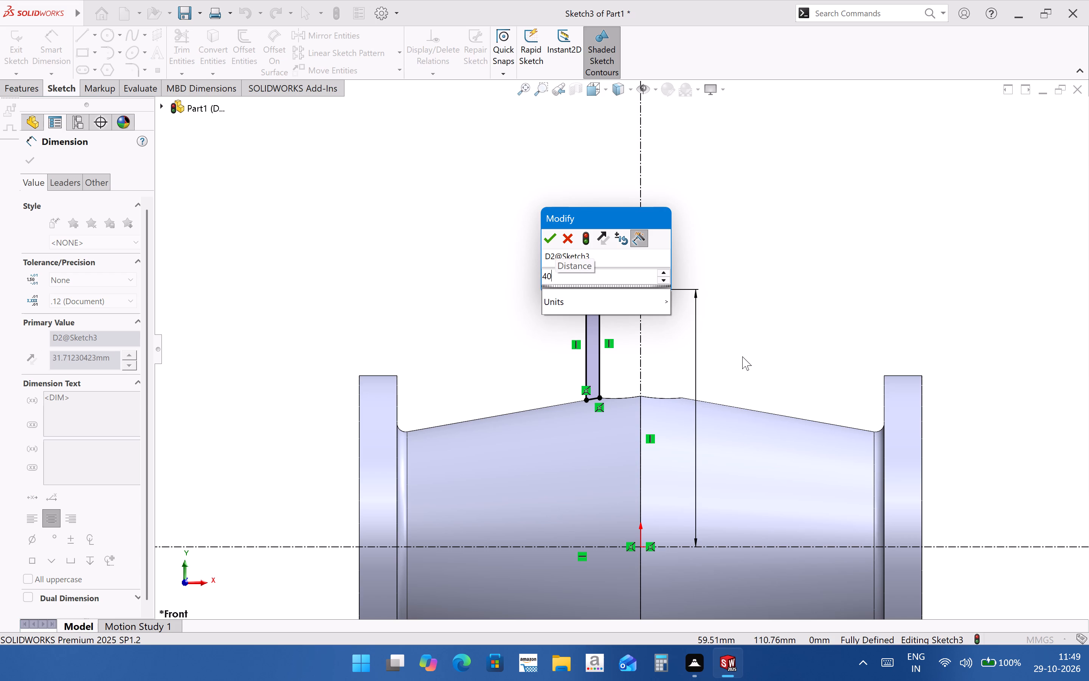
{"action": "key", "text": "Return"}
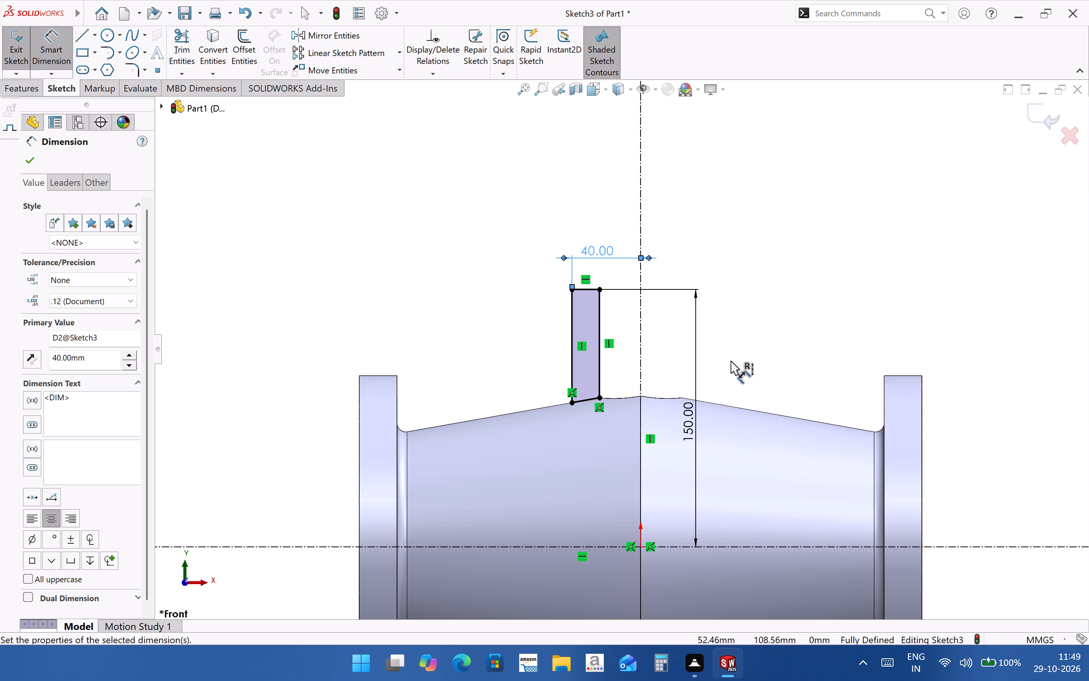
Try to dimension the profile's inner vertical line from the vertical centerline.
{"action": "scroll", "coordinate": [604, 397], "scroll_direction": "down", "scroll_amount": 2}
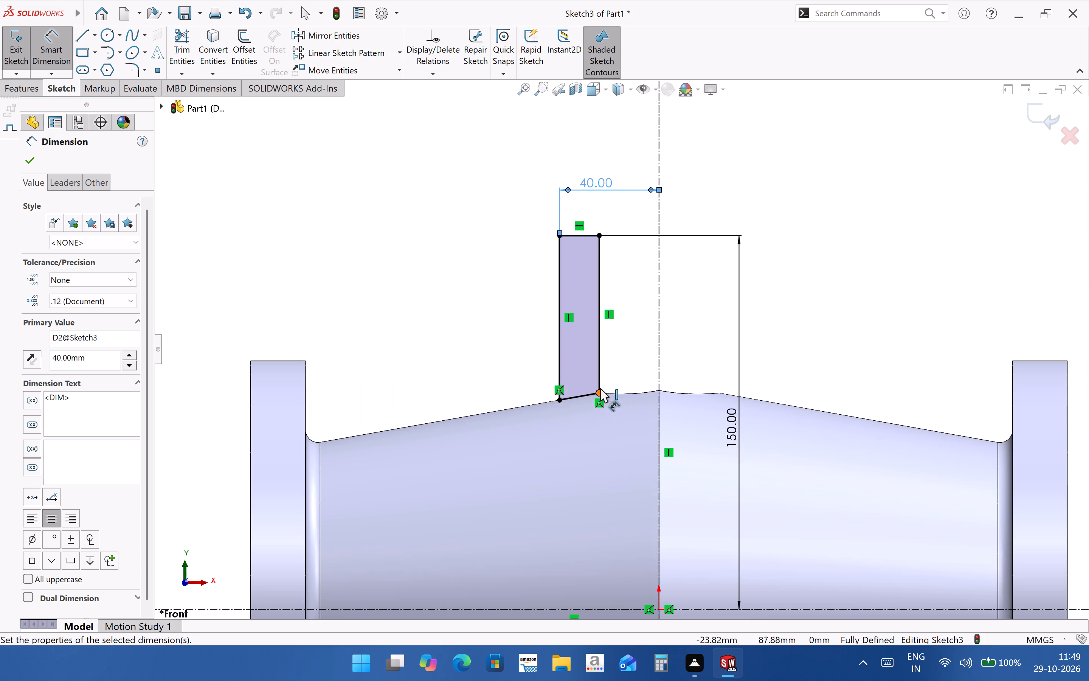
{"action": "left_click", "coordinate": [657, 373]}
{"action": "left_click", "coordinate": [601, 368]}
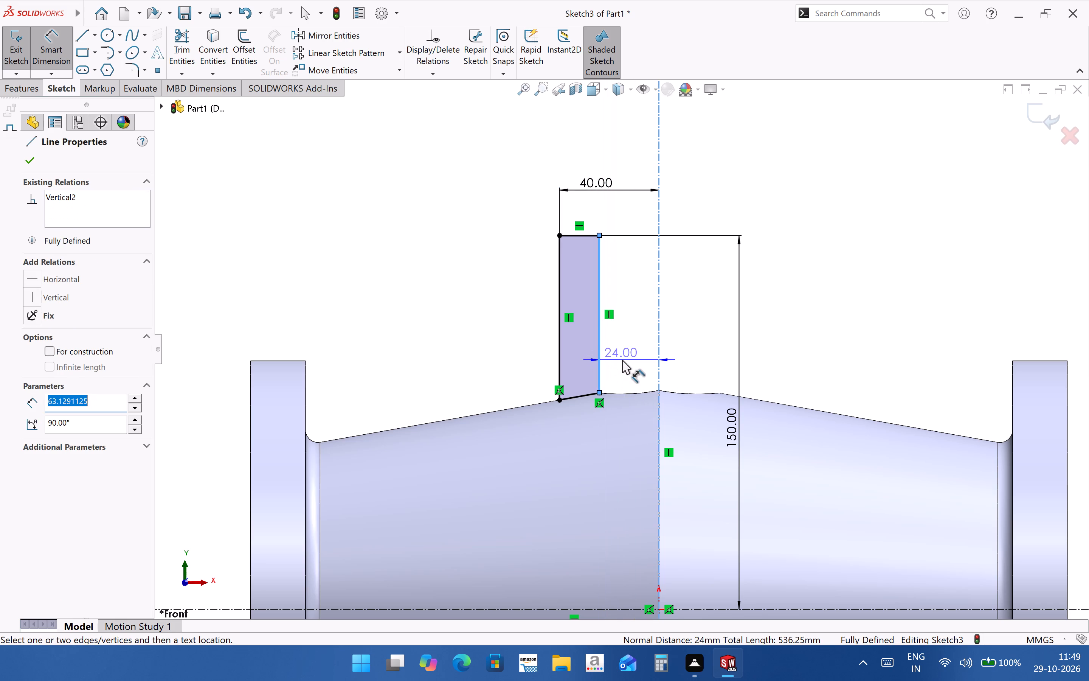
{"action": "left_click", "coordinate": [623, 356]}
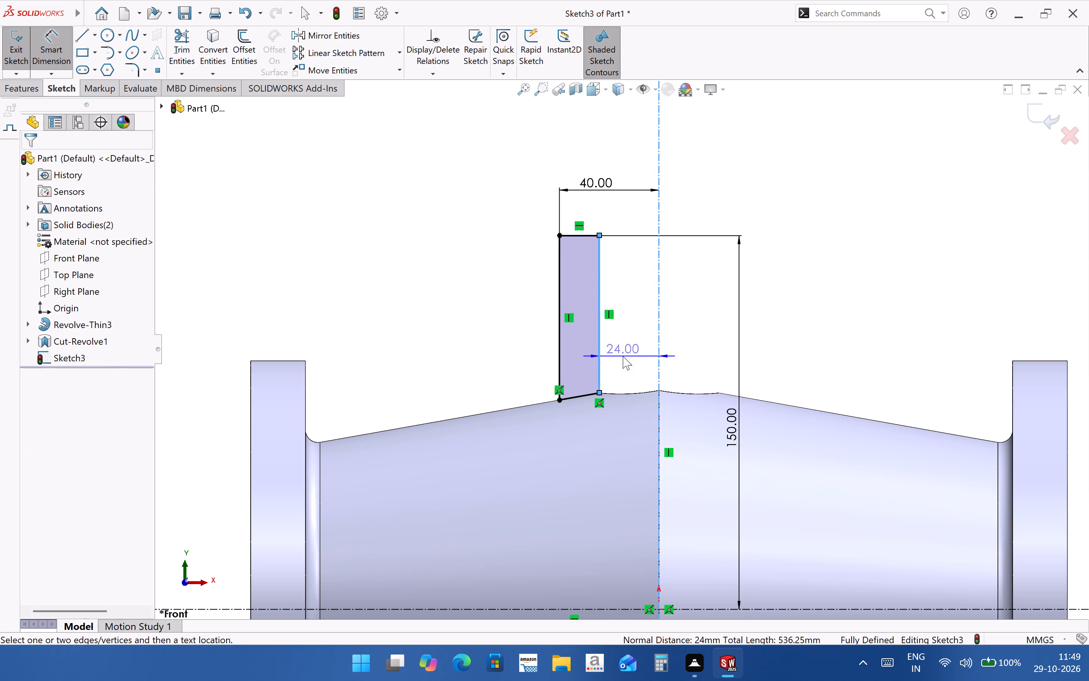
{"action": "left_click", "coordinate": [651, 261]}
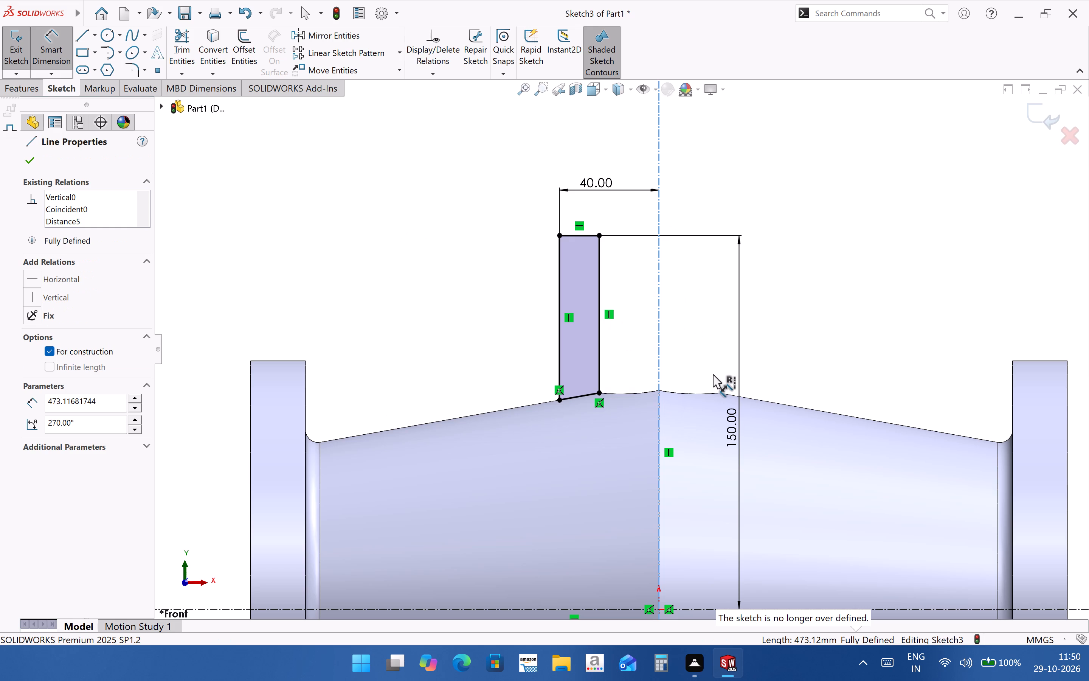
Revolve the closed wall profile 360 degrees about the vertical centerline, merging it with the body to form the branch neck.
{"action": "left_click", "coordinate": [31, 88]}
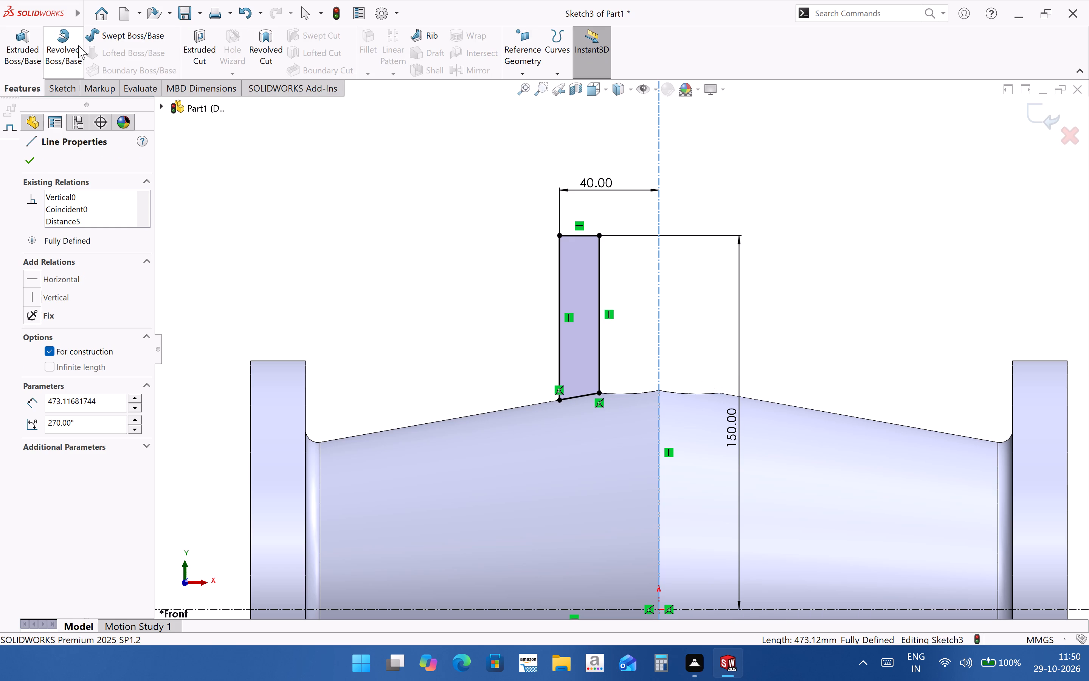
{"action": "left_click", "coordinate": [78, 45]}
{"action": "middle_click_drag", "start_coordinate": [596, 355], "coordinate": [585, 328]}
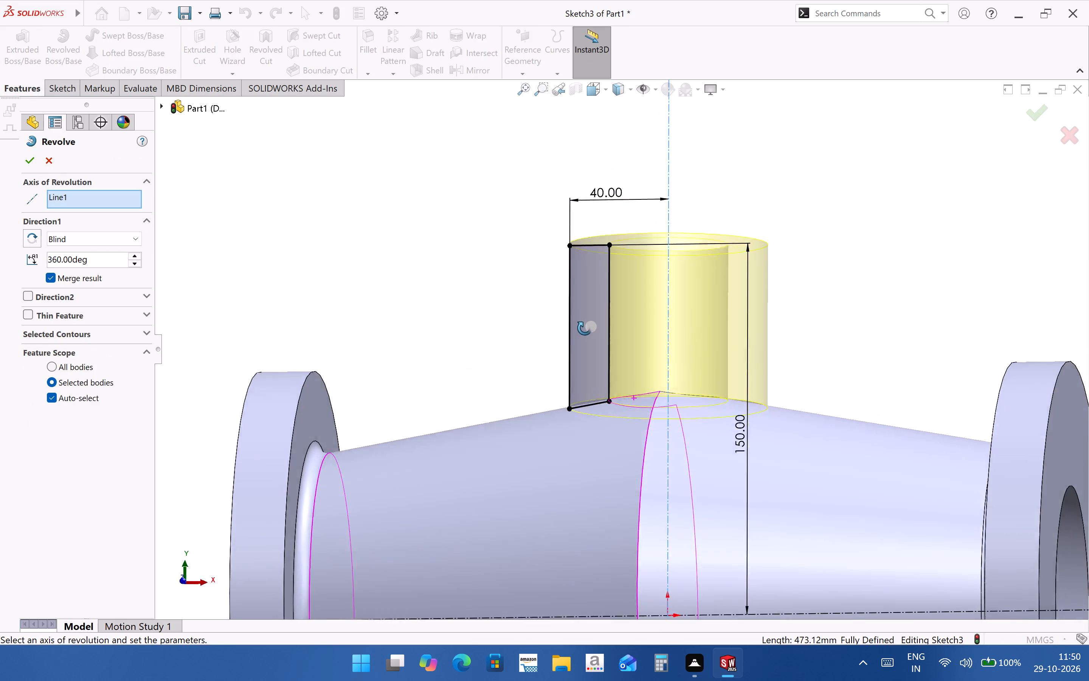
{"action": "middle_click_drag", "start_coordinate": [585, 328], "coordinate": [664, 377]}
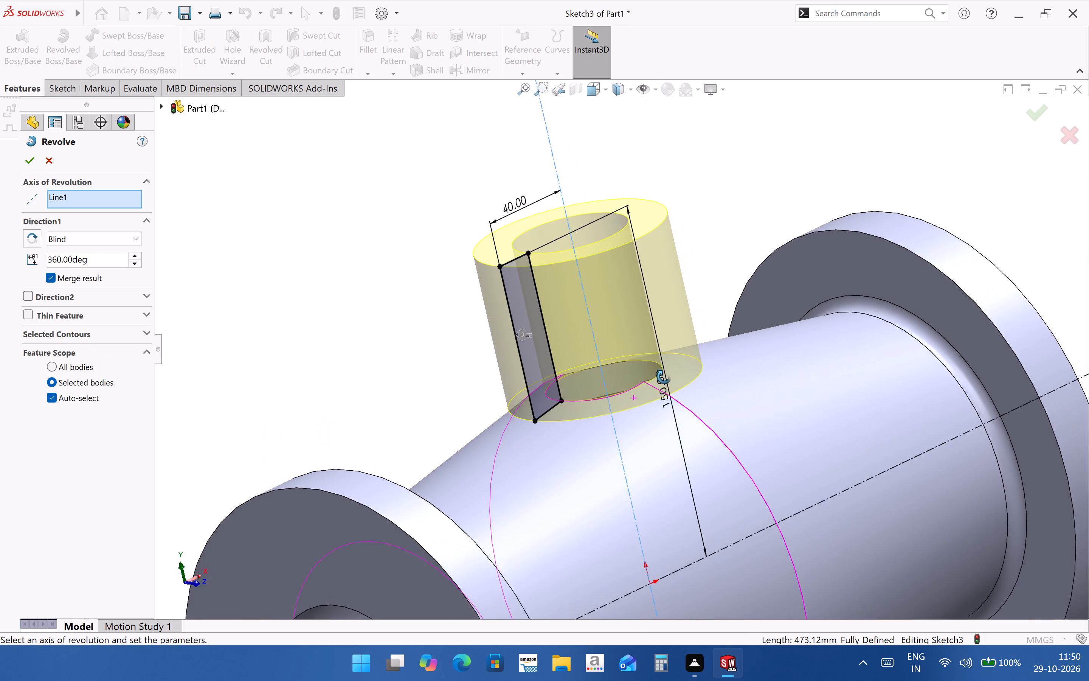
{"action": "middle_click_drag", "start_coordinate": [664, 377], "coordinate": [611, 363]}
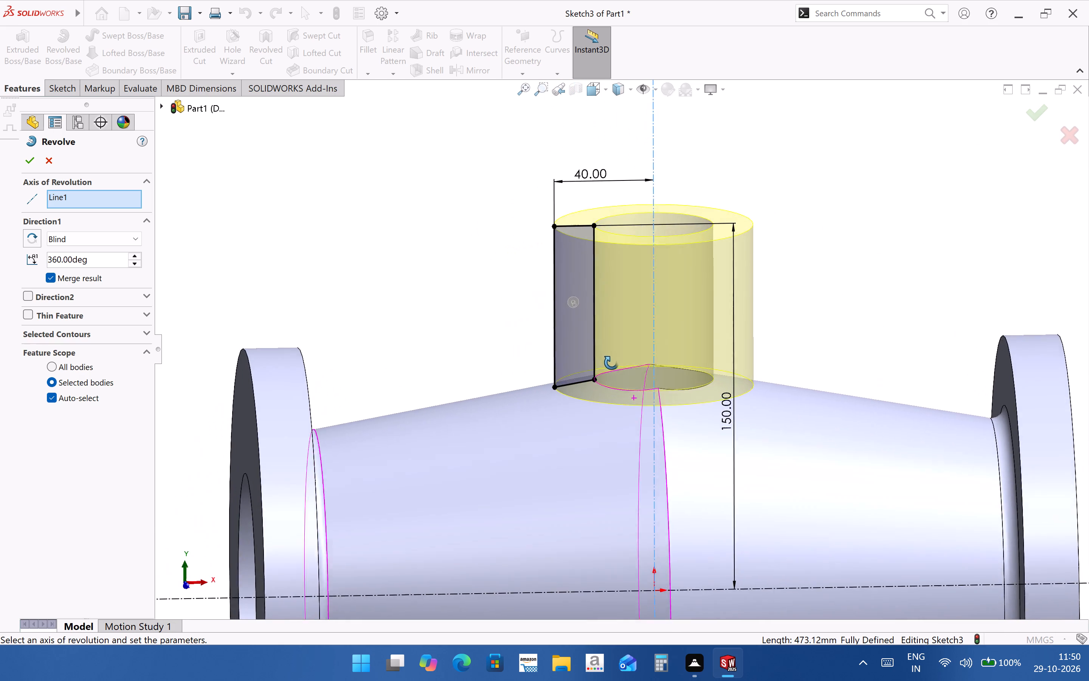
{"action": "middle_click_drag", "start_coordinate": [611, 363], "coordinate": [621, 371]}
{"action": "left_click", "coordinate": [30, 160]}
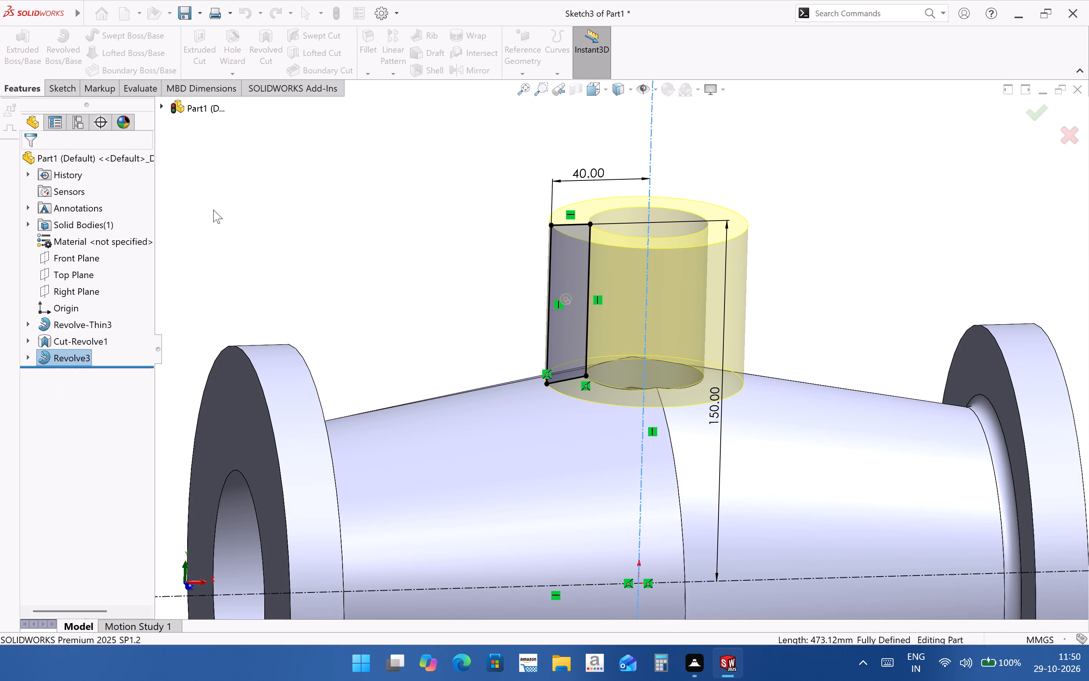
Look over the new neck from several sides and apply a planar section view on the Front Plane.
{"action": "middle_click_drag", "start_coordinate": [754, 408], "coordinate": [746, 616]}
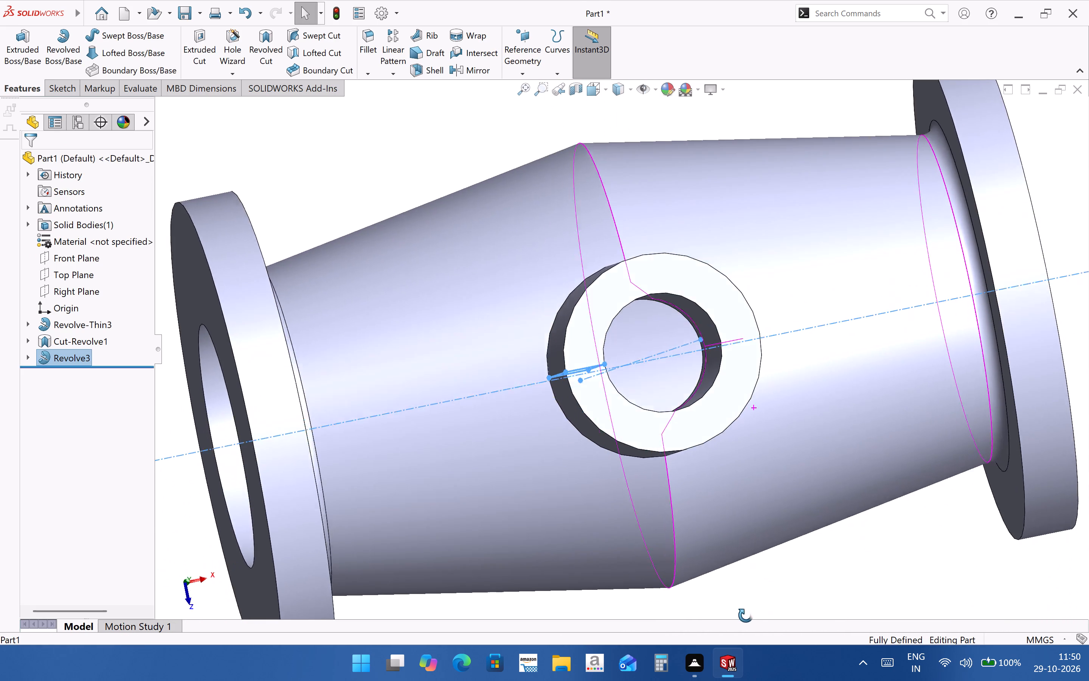
{"action": "middle_click_drag", "start_coordinate": [746, 616], "coordinate": [703, 273]}
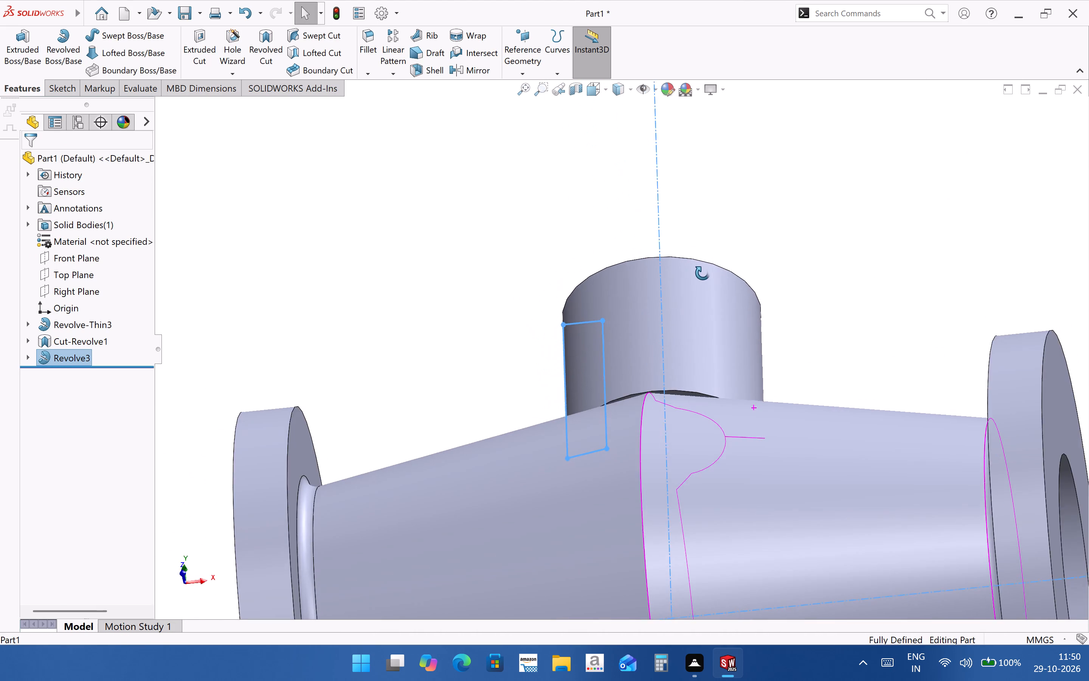
{"action": "middle_click_drag", "start_coordinate": [703, 273], "coordinate": [733, 380]}
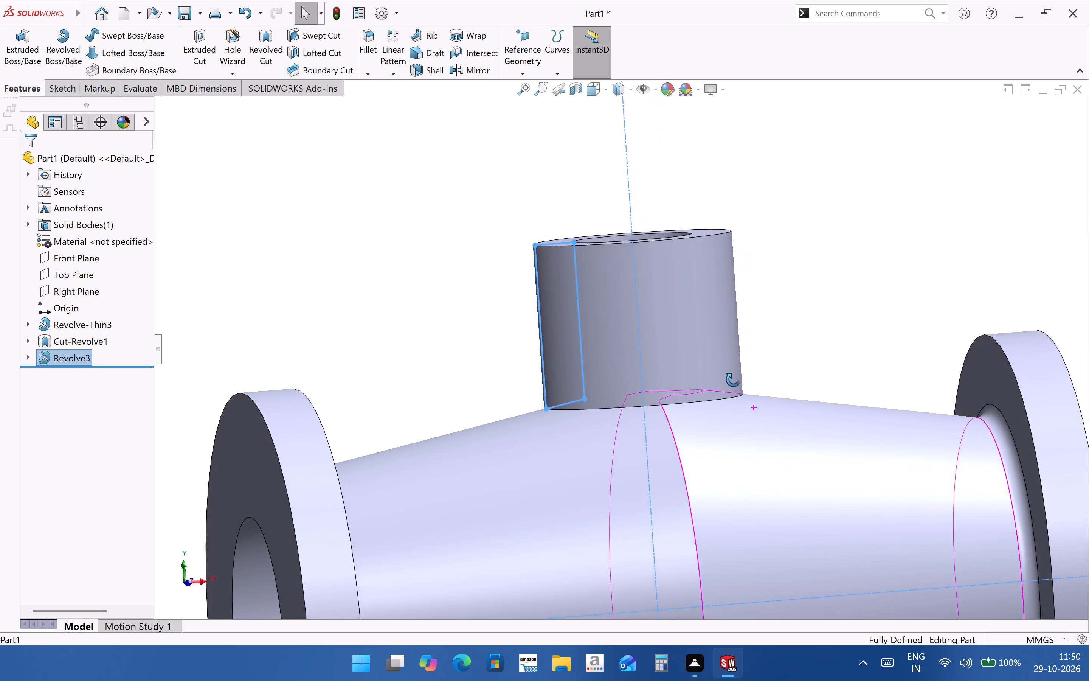
{"action": "middle_click_drag", "start_coordinate": [733, 380], "coordinate": [764, 358]}
{"action": "left_click", "coordinate": [574, 94]}
{"action": "scroll", "coordinate": [698, 388], "scroll_direction": "up", "scroll_amount": 3}
{"action": "middle_click_drag", "start_coordinate": [708, 400], "coordinate": [656, 342]}
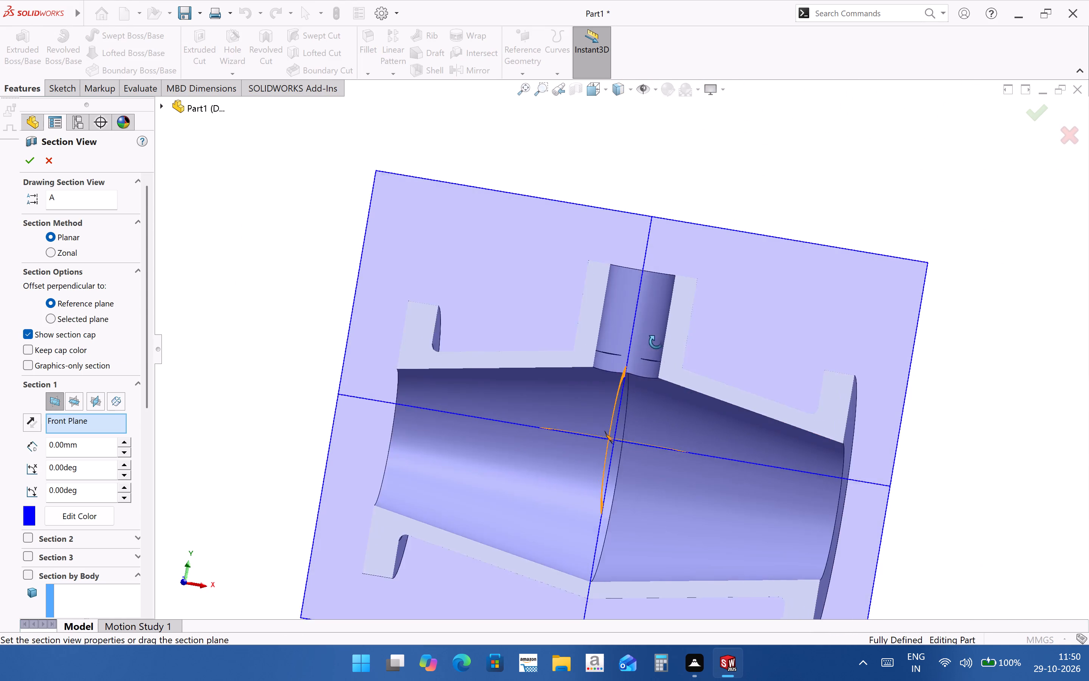
{"action": "middle_click_drag", "start_coordinate": [656, 342], "coordinate": [681, 324]}
{"action": "left_click", "coordinate": [1034, 120]}
{"action": "left_click", "coordinate": [968, 356]}
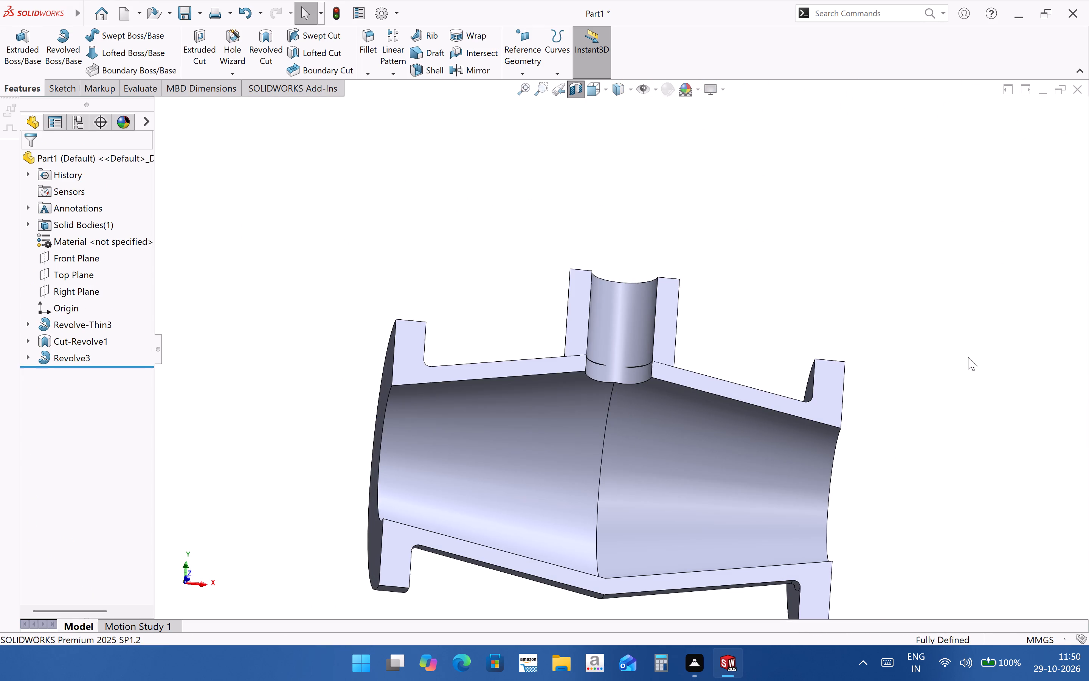
Examine the junction between the neck and the body wall in the sectioned model, inside the bore and outside.
{"action": "middle_click_drag", "start_coordinate": [546, 398], "coordinate": [549, 505]}
{"action": "scroll", "coordinate": [601, 381], "scroll_direction": "down", "scroll_amount": 8}
{"action": "middle_click_drag", "start_coordinate": [559, 375], "coordinate": [526, 364]}
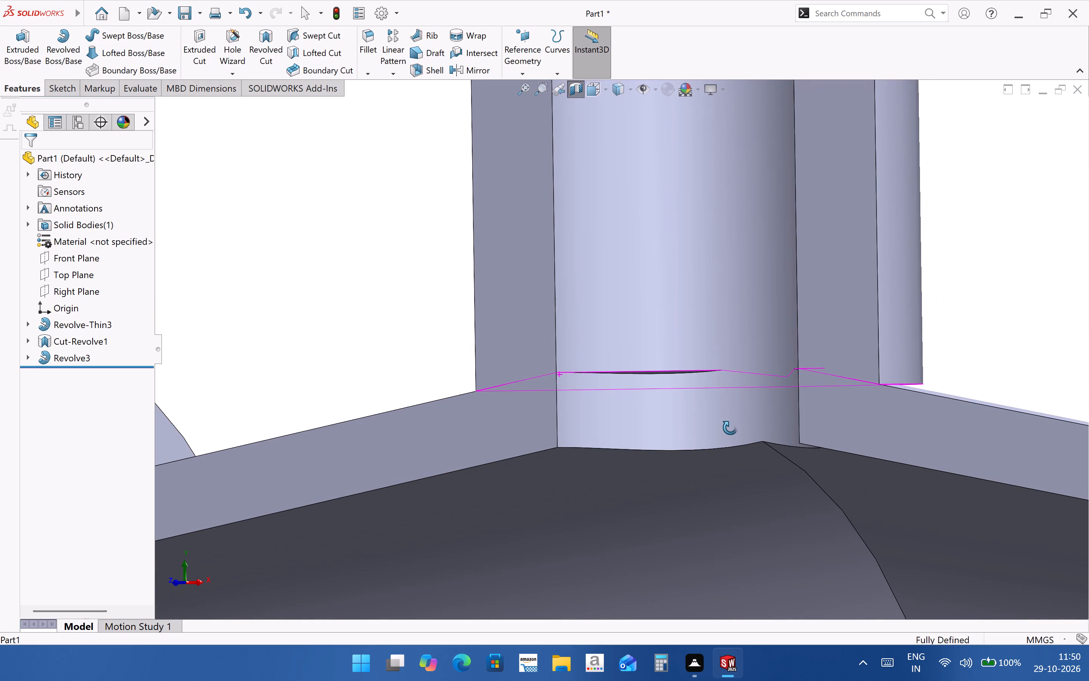
{"action": "middle_click_drag", "start_coordinate": [631, 373], "coordinate": [692, 410]}
{"action": "middle_click_drag", "start_coordinate": [676, 406], "coordinate": [730, 428]}
{"action": "scroll", "coordinate": [675, 446], "scroll_direction": "up", "scroll_amount": 3}
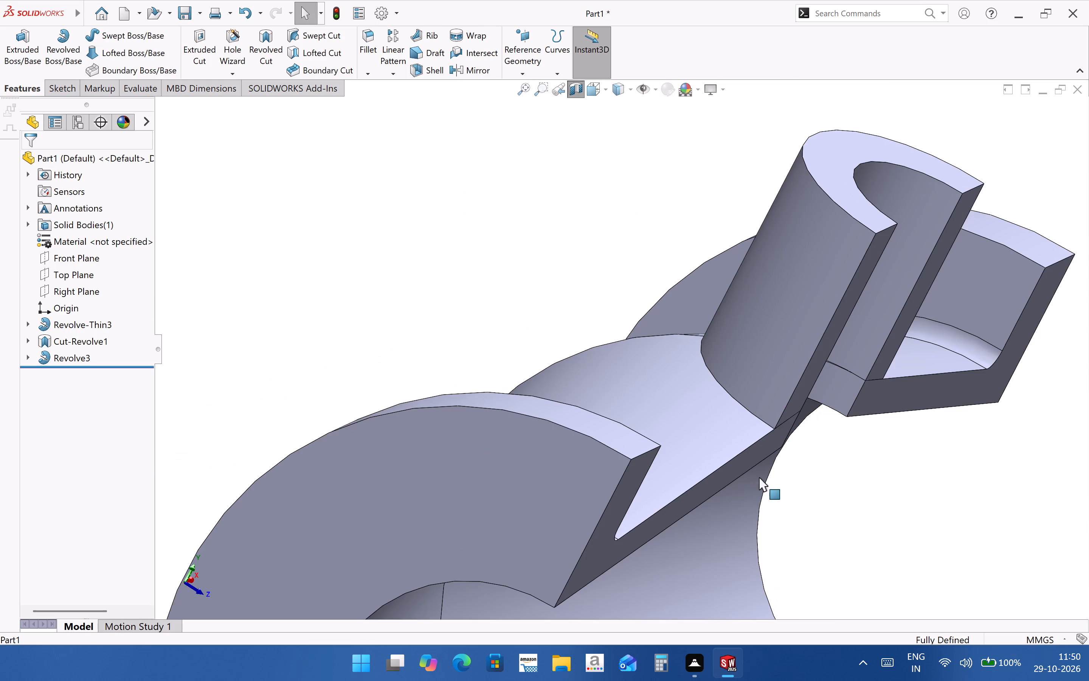
{"action": "middle_click_drag", "start_coordinate": [759, 477], "coordinate": [702, 415]}
{"action": "scroll", "coordinate": [702, 415], "scroll_direction": "up", "scroll_amount": 2}
{"action": "scroll", "coordinate": [417, 188], "scroll_direction": "down", "scroll_amount": 6}
{"action": "middle_click_drag", "start_coordinate": [431, 285], "coordinate": [413, 275]}
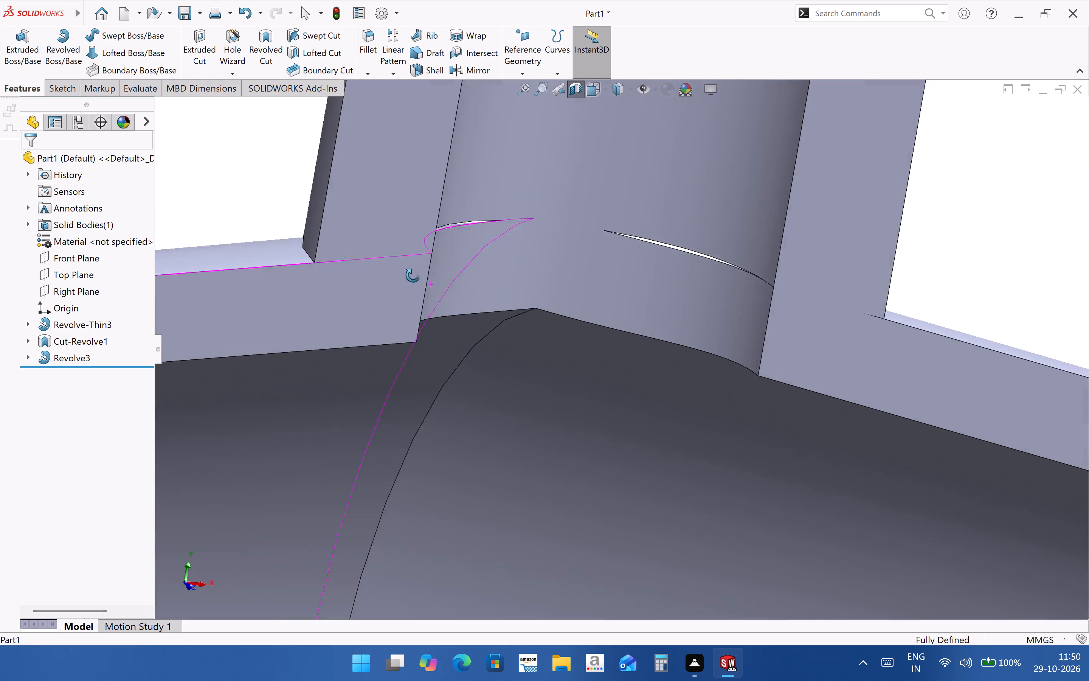
{"action": "middle_click_drag", "start_coordinate": [413, 275], "coordinate": [398, 252]}
{"action": "scroll", "coordinate": [398, 252], "scroll_direction": "up", "scroll_amount": 2}
{"action": "scroll", "coordinate": [618, 311], "scroll_direction": "up", "scroll_amount": 3}
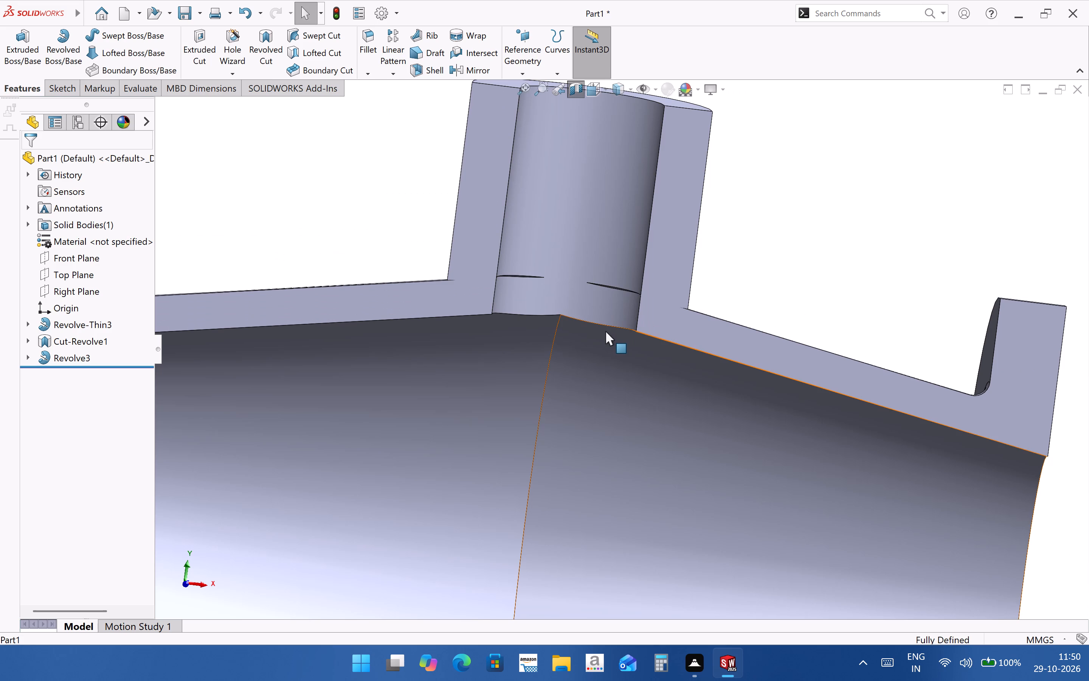
{"action": "scroll", "coordinate": [654, 381], "scroll_direction": "up", "scroll_amount": 3}
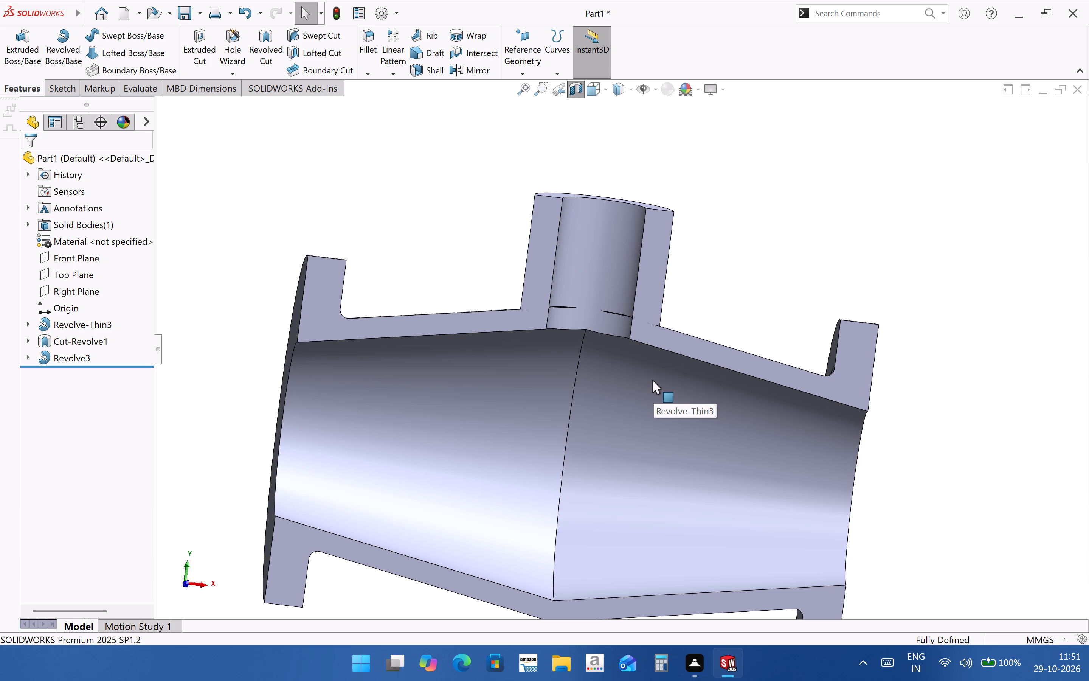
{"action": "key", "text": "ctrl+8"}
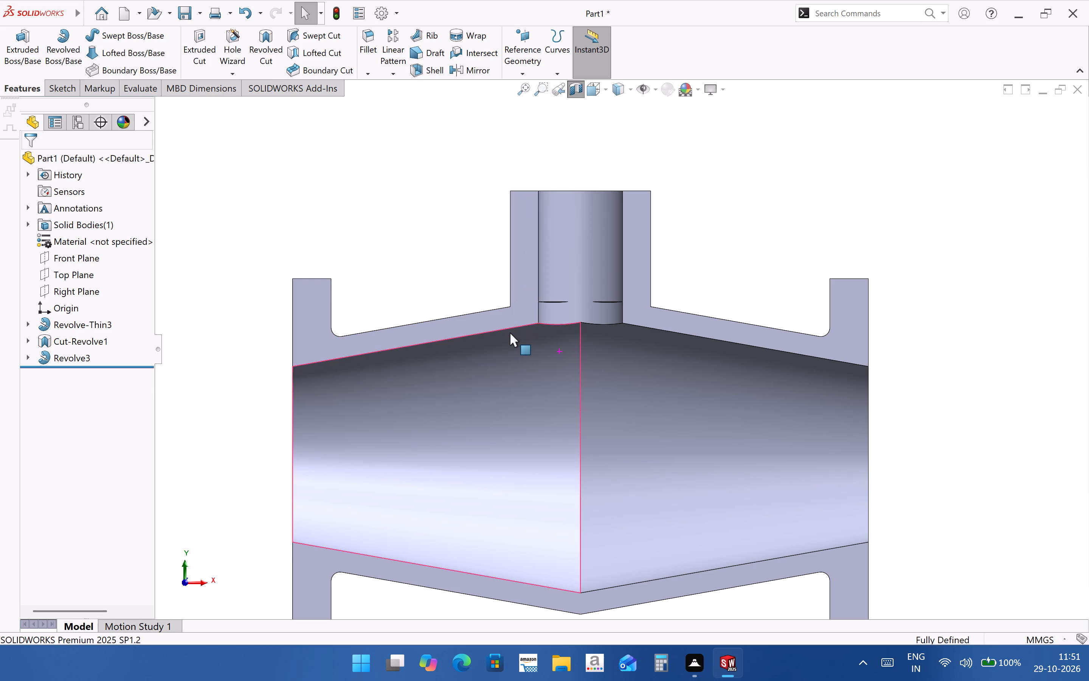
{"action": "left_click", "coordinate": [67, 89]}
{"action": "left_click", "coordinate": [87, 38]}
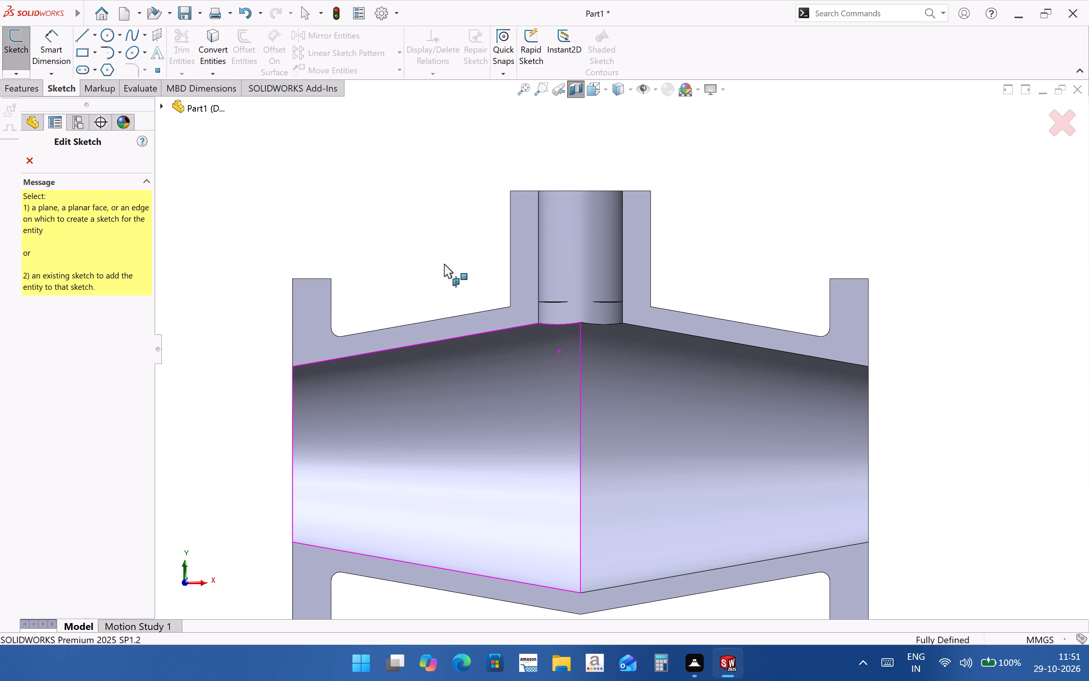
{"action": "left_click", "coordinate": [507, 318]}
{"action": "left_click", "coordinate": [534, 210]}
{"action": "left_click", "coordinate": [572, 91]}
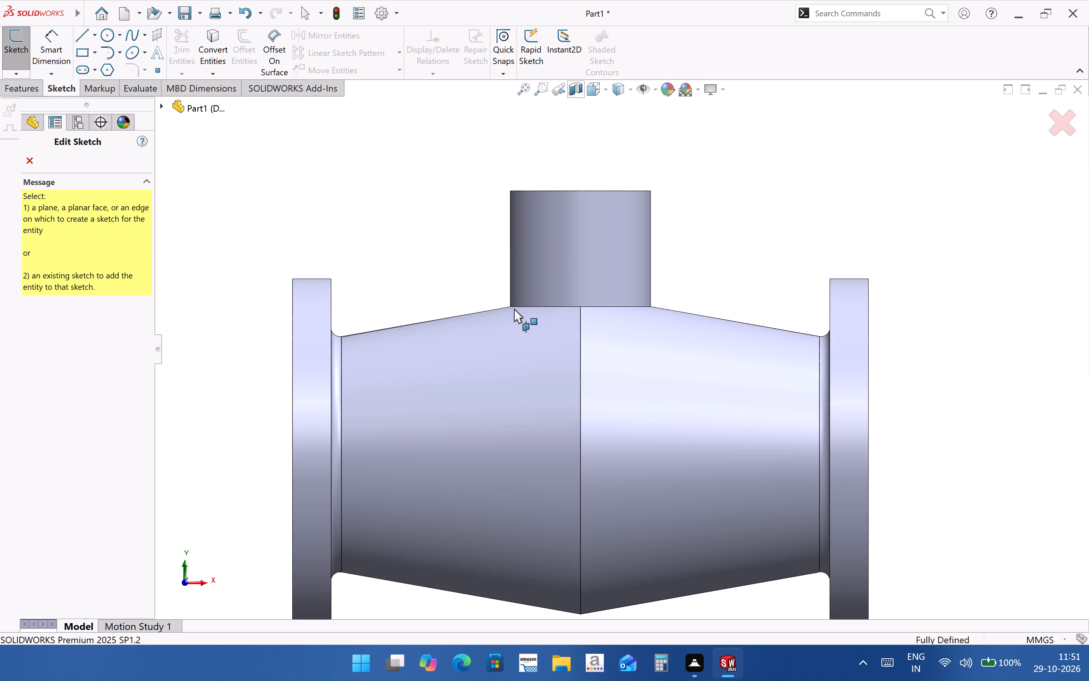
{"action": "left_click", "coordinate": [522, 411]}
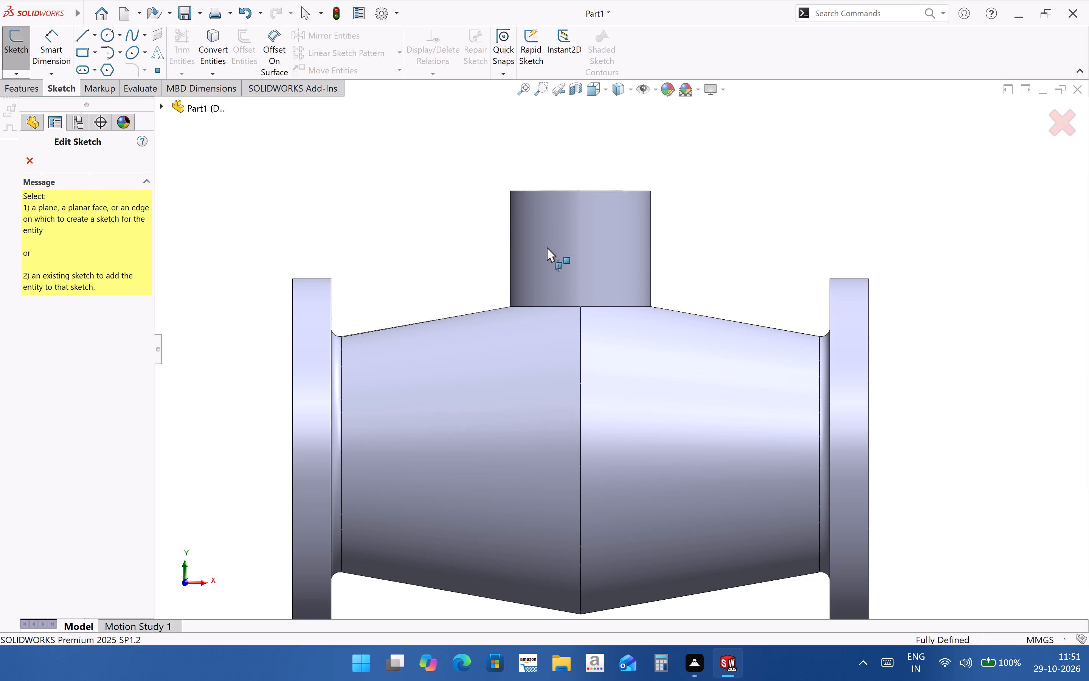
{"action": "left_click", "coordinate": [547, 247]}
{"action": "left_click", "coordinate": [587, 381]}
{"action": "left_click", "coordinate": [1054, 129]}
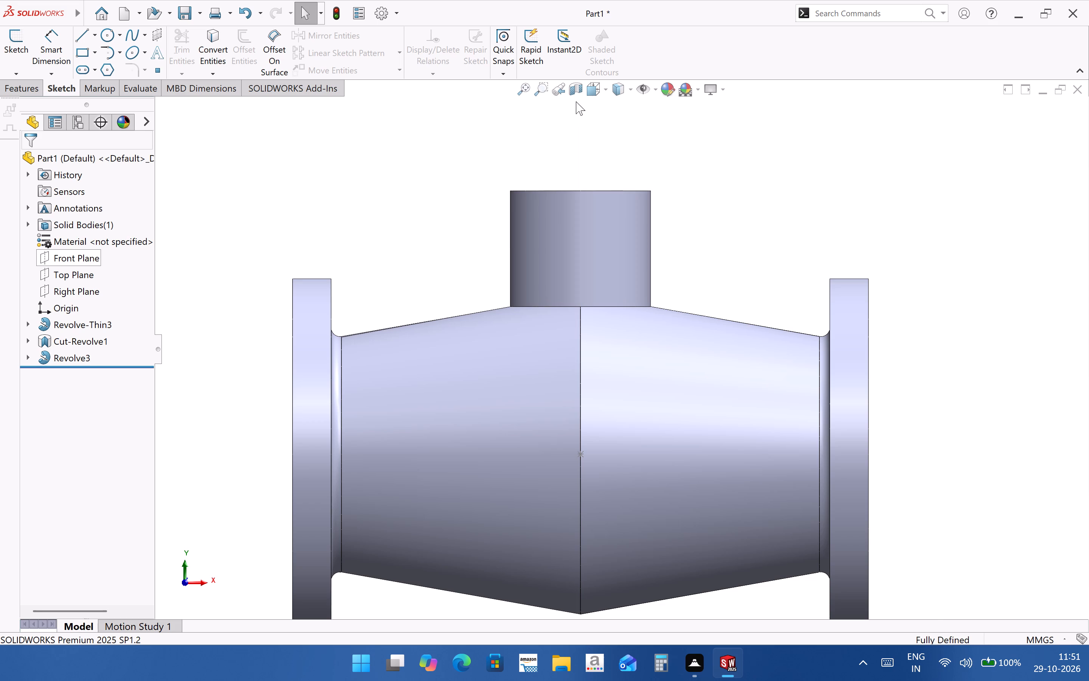
Section the part along the Front Plane again to show the neck bore and body interior.
{"action": "left_click", "coordinate": [577, 91]}
{"action": "left_click", "coordinate": [788, 297]}
{"action": "left_click", "coordinate": [1036, 113]}
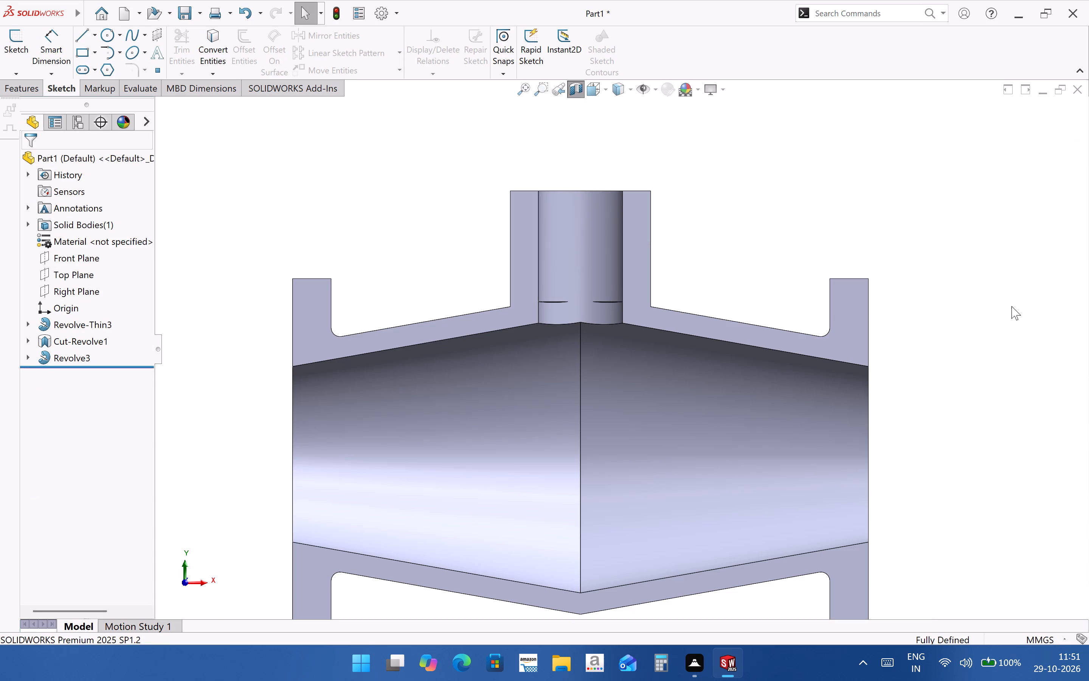
{"action": "left_click", "coordinate": [1011, 306]}
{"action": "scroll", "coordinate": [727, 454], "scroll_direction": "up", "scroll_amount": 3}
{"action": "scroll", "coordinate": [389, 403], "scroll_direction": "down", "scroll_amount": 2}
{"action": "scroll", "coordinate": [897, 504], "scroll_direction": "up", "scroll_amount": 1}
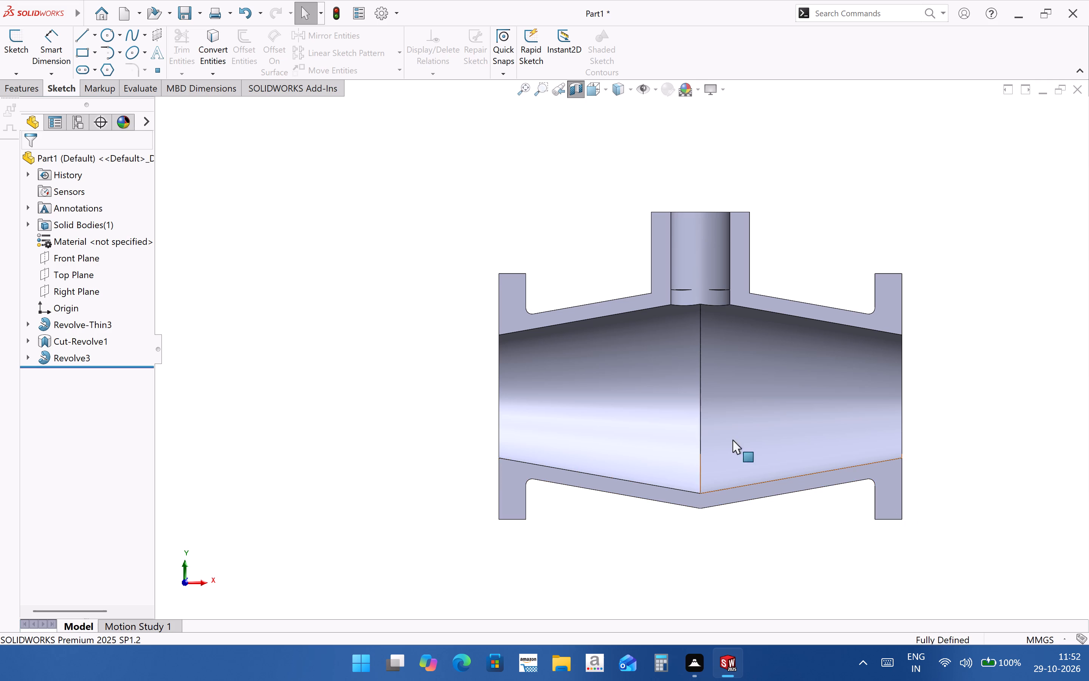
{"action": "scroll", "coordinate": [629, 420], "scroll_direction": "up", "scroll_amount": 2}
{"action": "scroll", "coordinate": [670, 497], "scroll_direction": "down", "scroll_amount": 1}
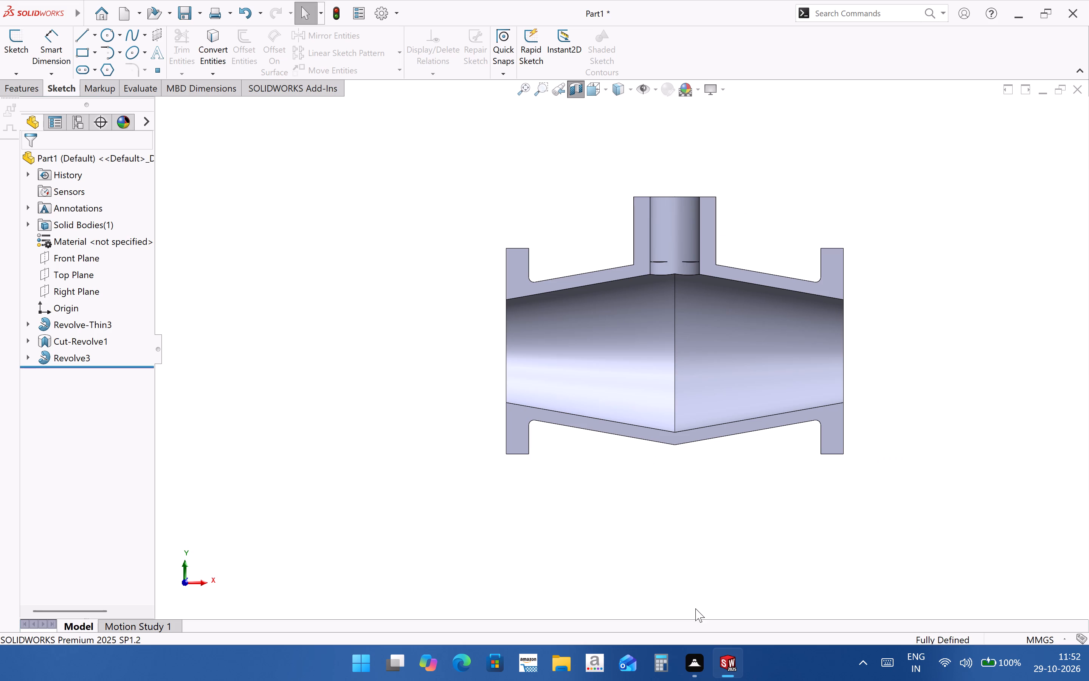
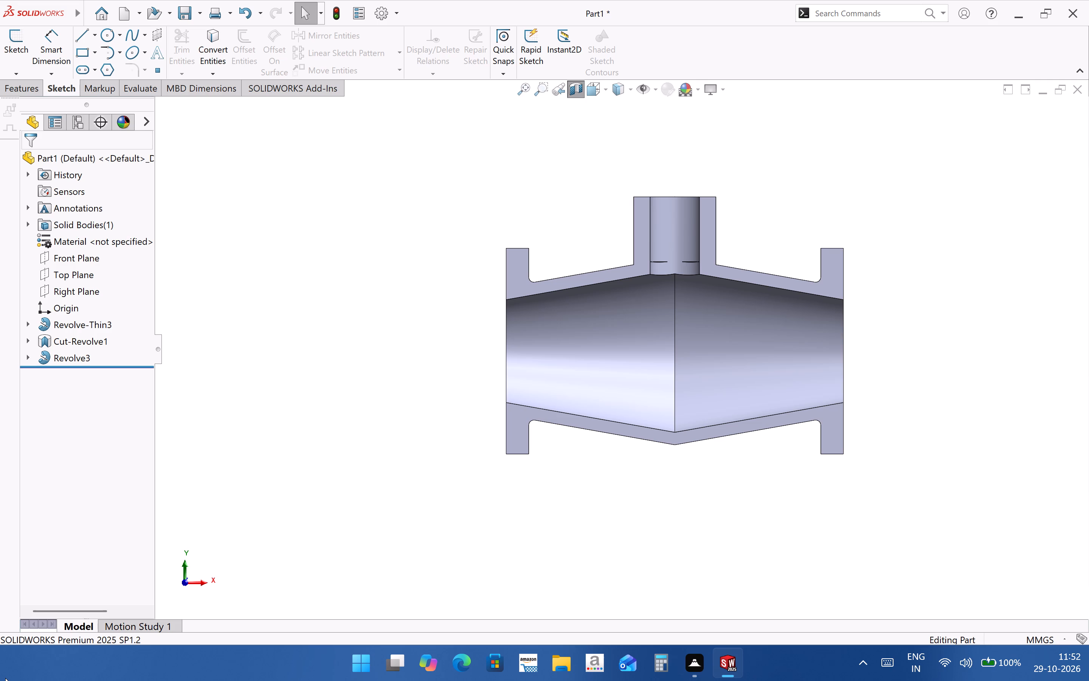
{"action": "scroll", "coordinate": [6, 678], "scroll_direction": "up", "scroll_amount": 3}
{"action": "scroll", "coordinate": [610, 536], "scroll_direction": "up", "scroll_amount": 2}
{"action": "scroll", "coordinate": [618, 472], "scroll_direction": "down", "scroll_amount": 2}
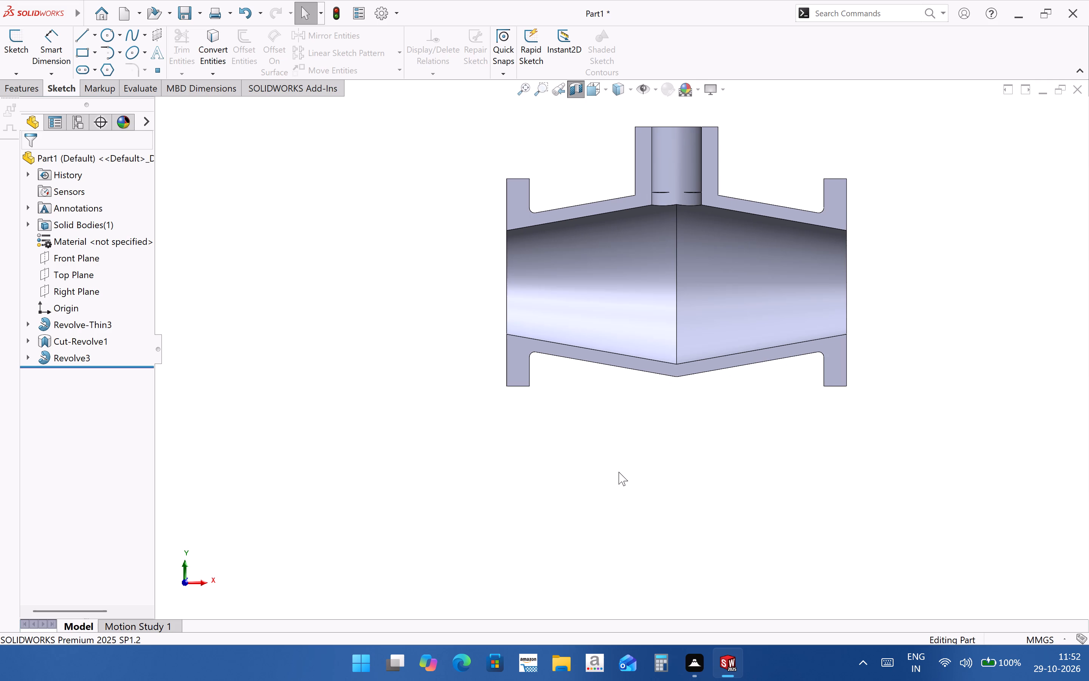
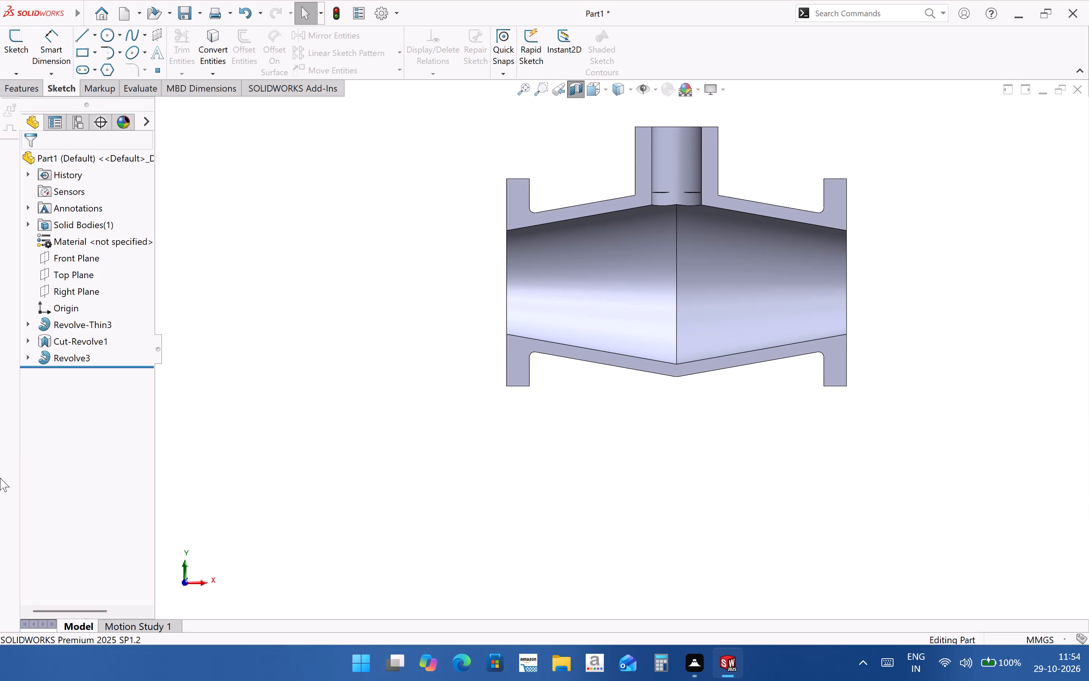
Delete the revolved branch neck feature on the body's peak together with its leftover profile sketch.
{"action": "left_click", "coordinate": [77, 354]}
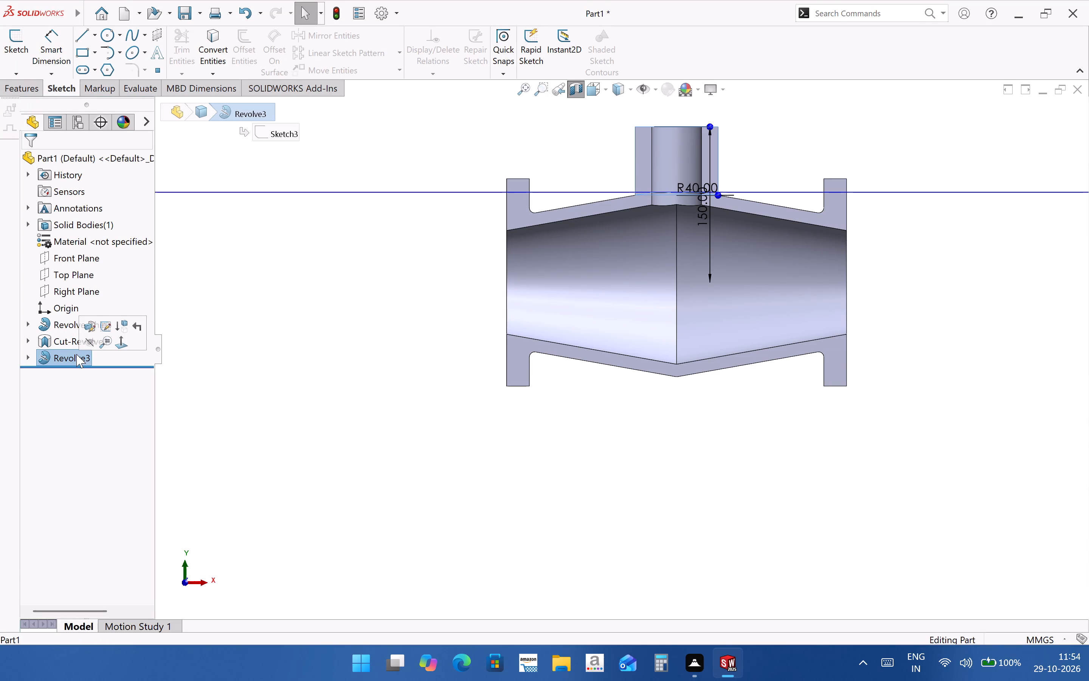
{"action": "key", "text": "Delete"}
{"action": "left_click", "coordinate": [644, 247]}
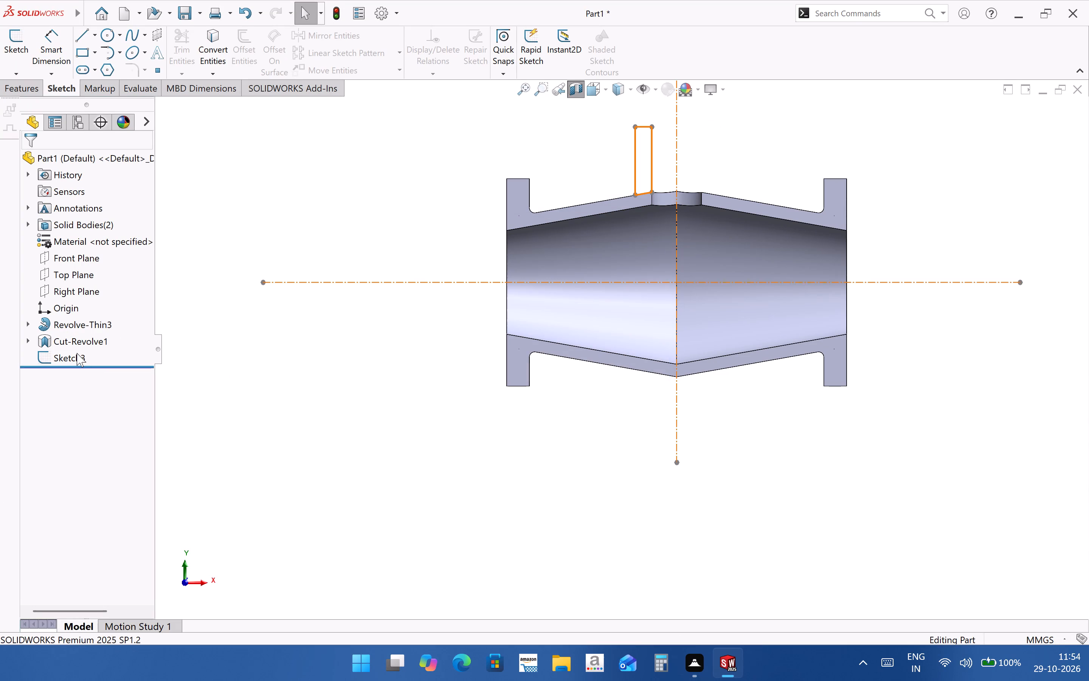
{"action": "left_click", "coordinate": [71, 352]}
{"action": "key", "text": "Delete"}
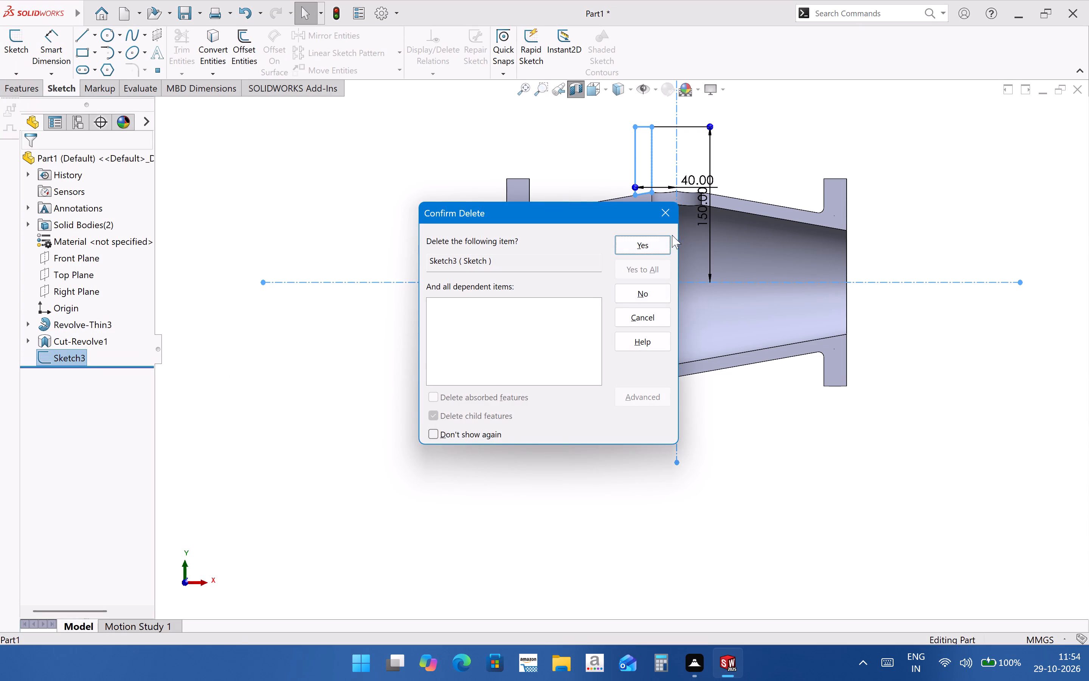
{"action": "left_click", "coordinate": [659, 243]}
Delete the revolved cut through the body's peak together with its leftover sketch.
{"action": "left_click", "coordinate": [82, 342]}
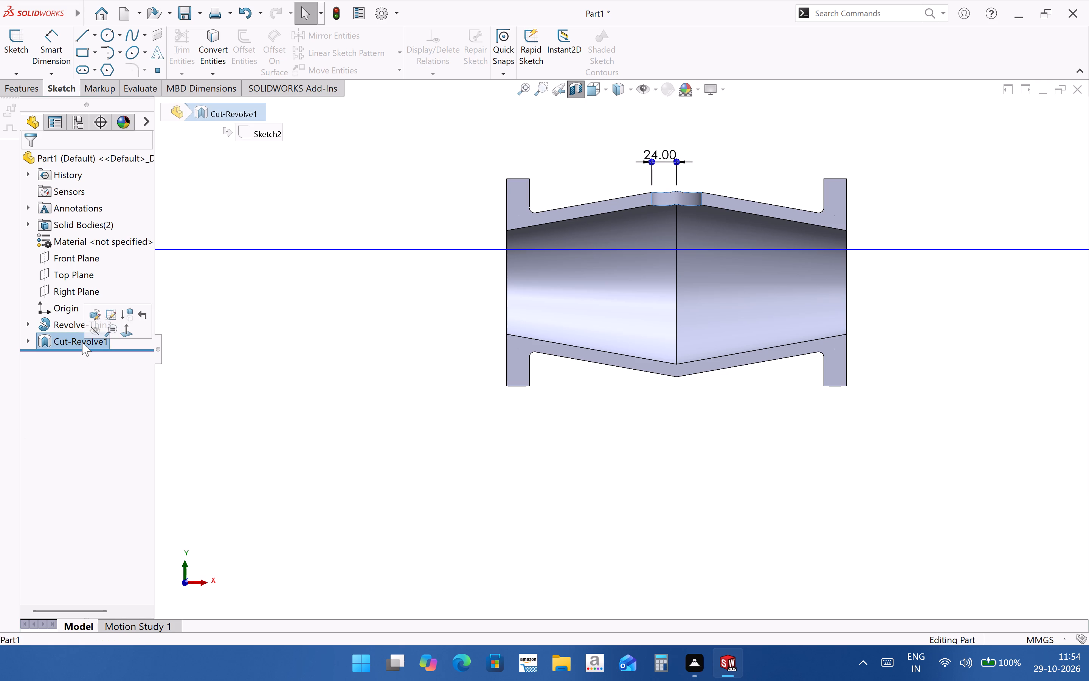
{"action": "key", "text": "Delete"}
{"action": "left_click", "coordinate": [628, 238]}
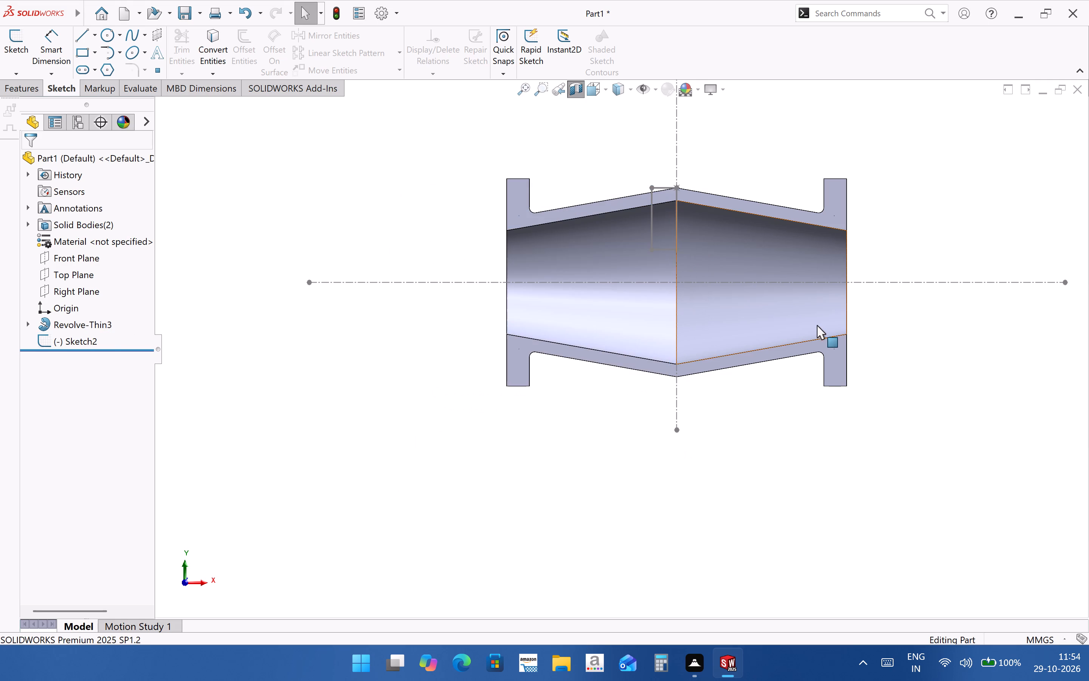
{"action": "left_click", "coordinate": [84, 341]}
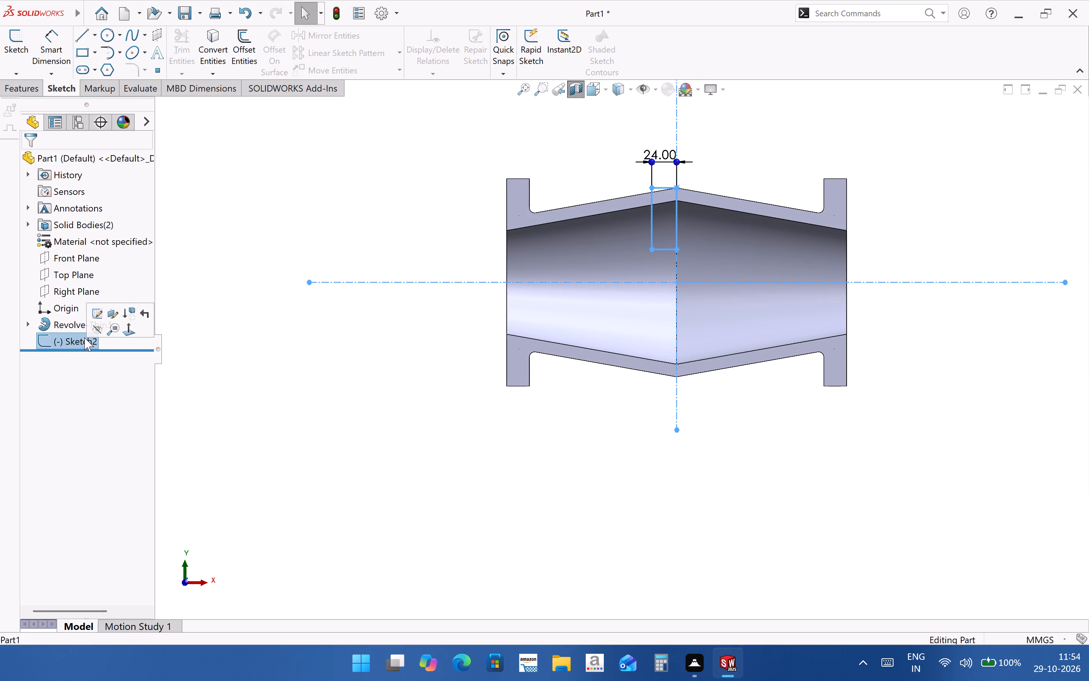
{"action": "key", "text": "Delete"}
{"action": "left_click", "coordinate": [630, 247]}
{"action": "left_click", "coordinate": [605, 499]}
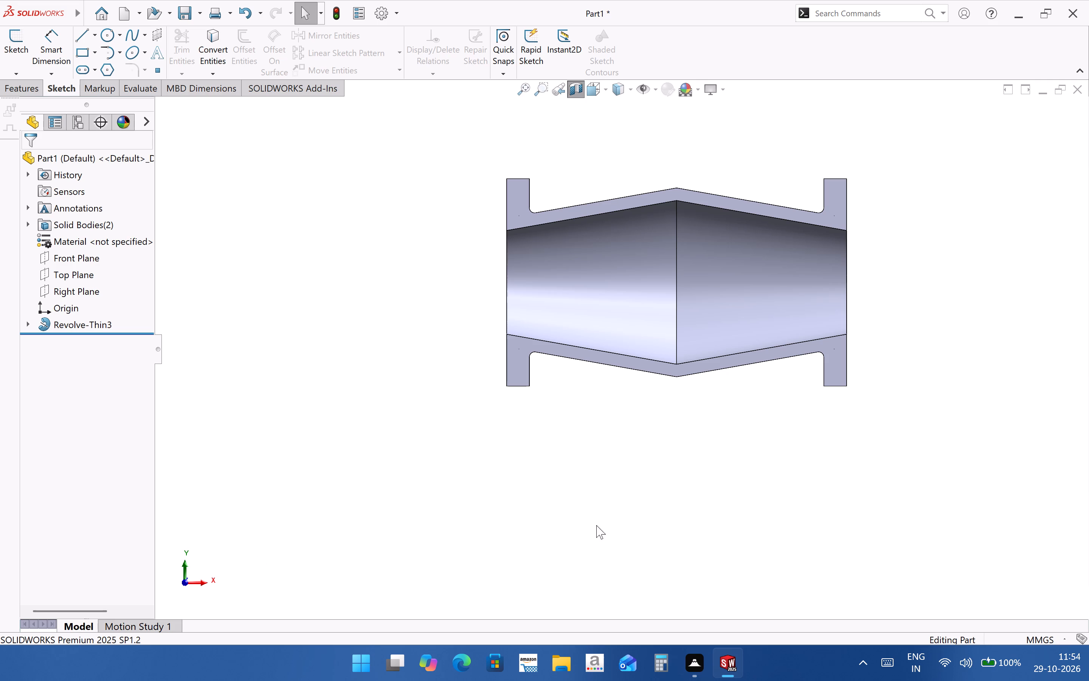
Examine the sectioned double-tapered body and its flanges from several angles.
{"action": "scroll", "coordinate": [637, 584], "scroll_direction": "up", "scroll_amount": 2}
{"action": "scroll", "coordinate": [734, 445], "scroll_direction": "down", "scroll_amount": 2}
{"action": "scroll", "coordinate": [665, 508], "scroll_direction": "up", "scroll_amount": 2}
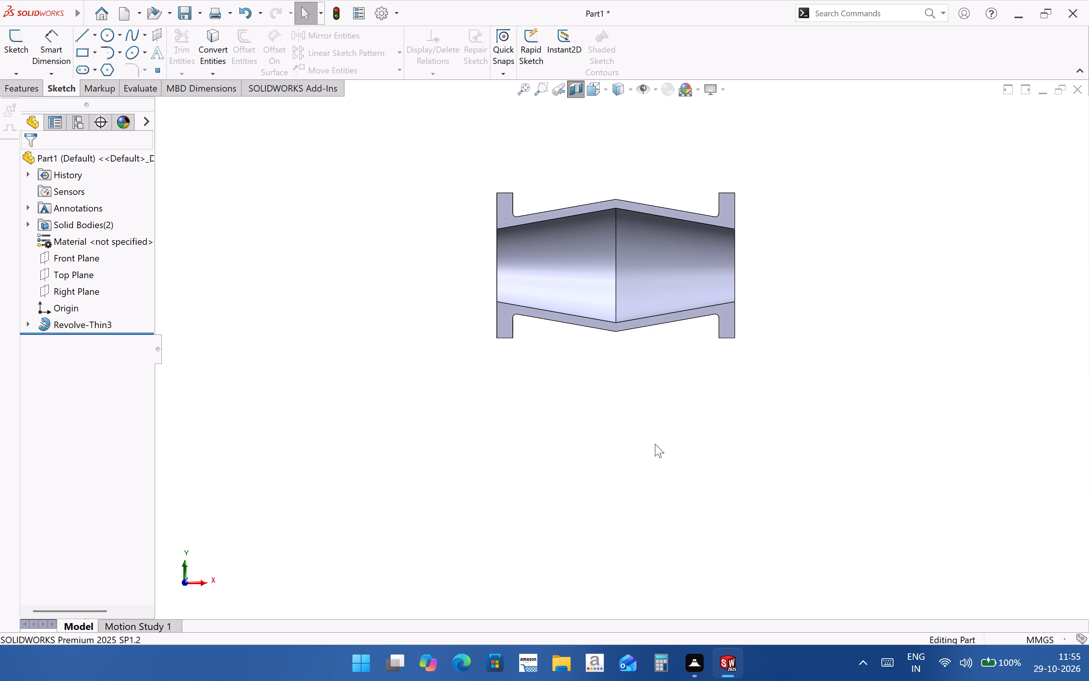
{"action": "scroll", "coordinate": [597, 323], "scroll_direction": "up", "scroll_amount": 2}
{"action": "scroll", "coordinate": [604, 275], "scroll_direction": "down", "scroll_amount": 3}
{"action": "middle_click_drag", "start_coordinate": [641, 448], "coordinate": [634, 517]}
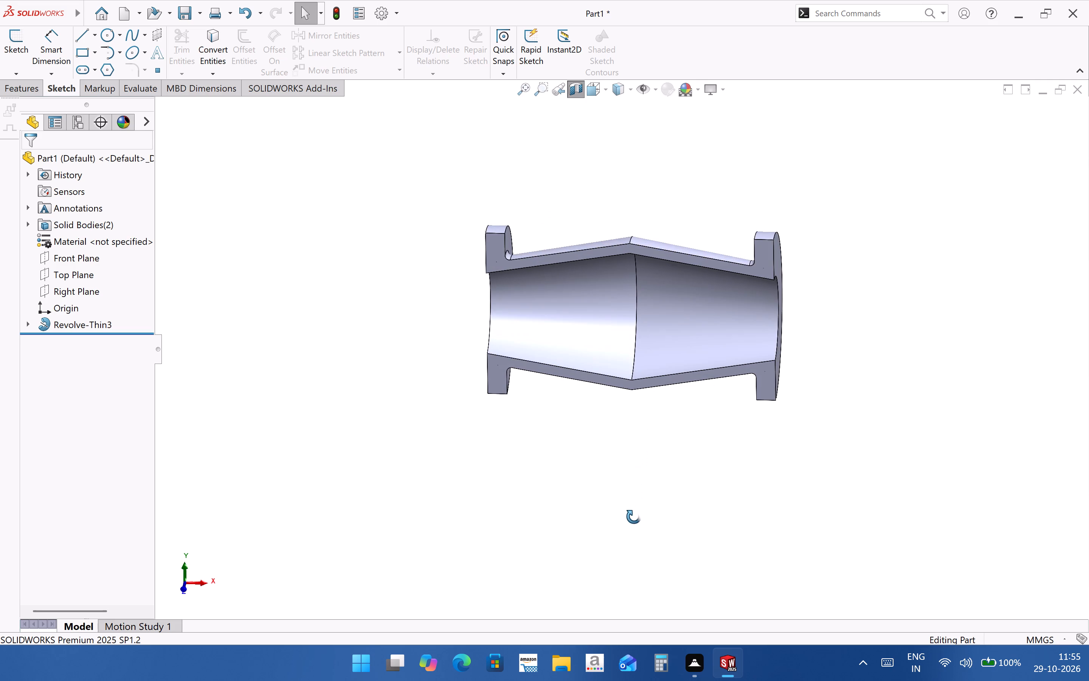
{"action": "middle_click_drag", "start_coordinate": [634, 517], "coordinate": [634, 452]}
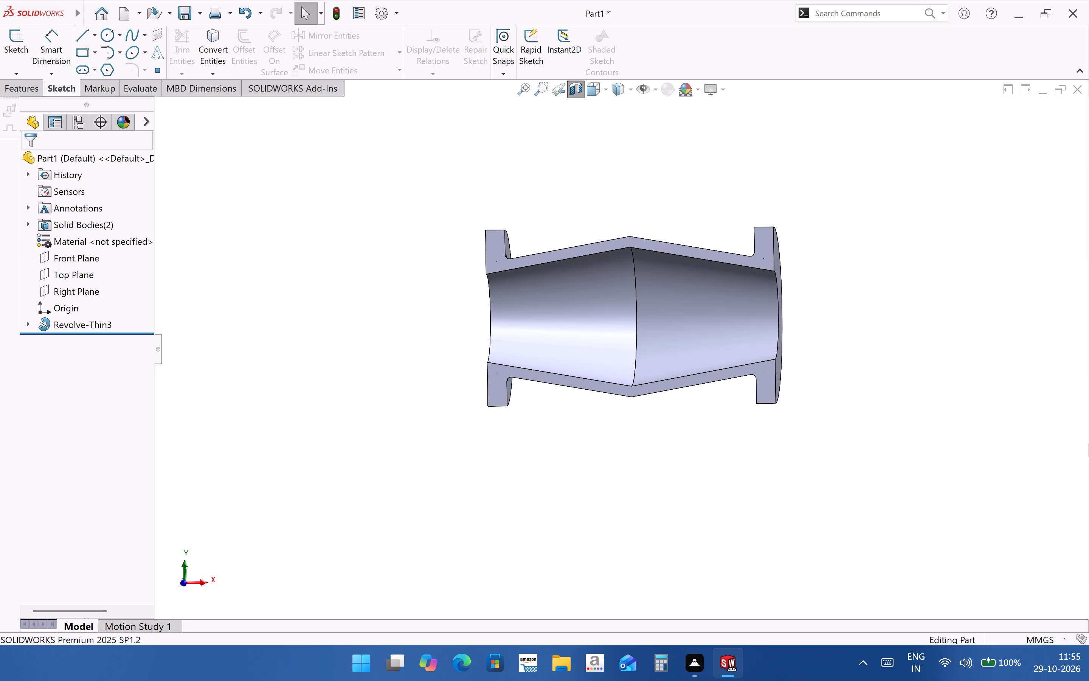
{"action": "scroll", "coordinate": [604, 424], "scroll_direction": "up", "scroll_amount": 2}
{"action": "scroll", "coordinate": [613, 318], "scroll_direction": "down", "scroll_amount": 2}
{"action": "middle_click_drag", "start_coordinate": [616, 340], "coordinate": [639, 408]}
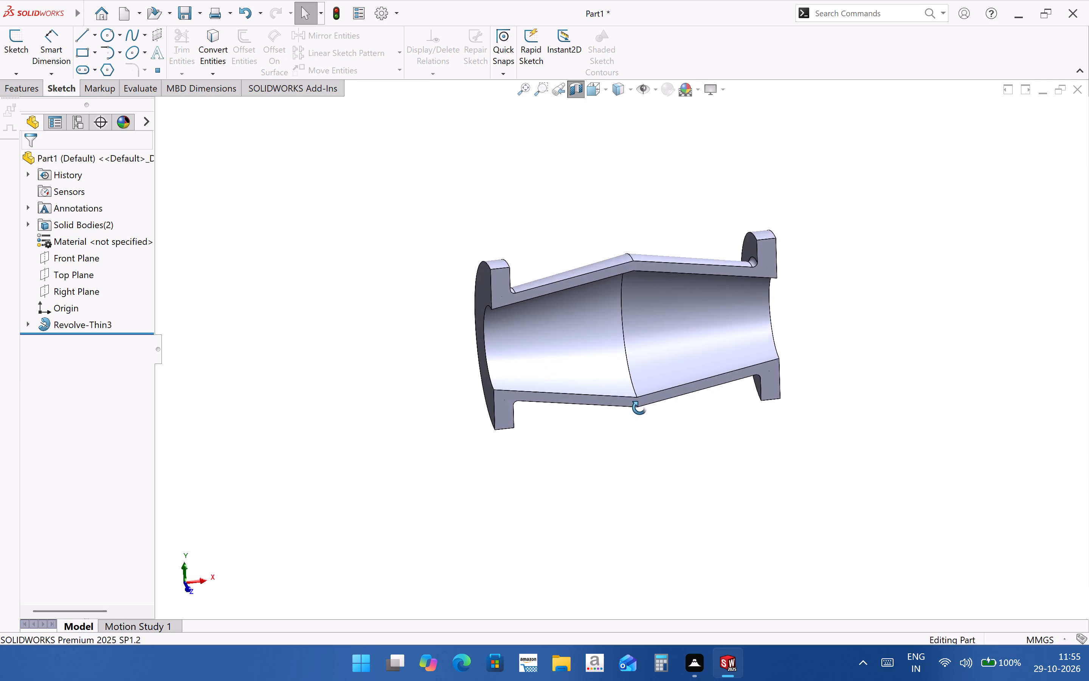
{"action": "middle_click_drag", "start_coordinate": [639, 408], "coordinate": [636, 400]}
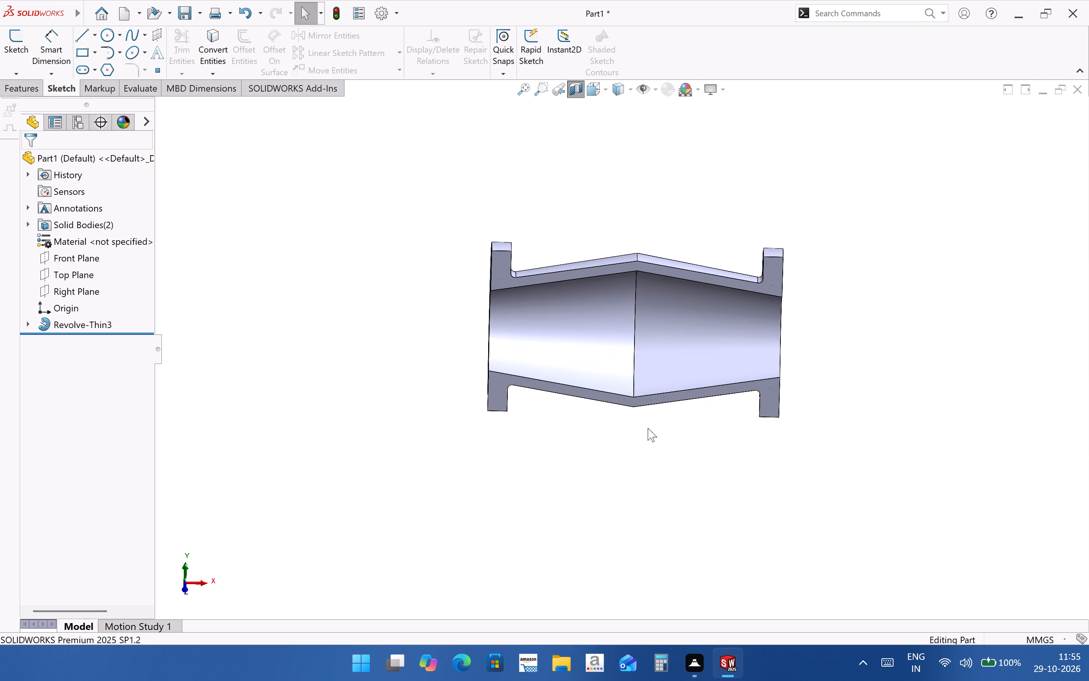
{"action": "scroll", "coordinate": [648, 428], "scroll_direction": "up", "scroll_amount": 1}
{"action": "scroll", "coordinate": [688, 290], "scroll_direction": "down", "scroll_amount": 3}
{"action": "scroll", "coordinate": [708, 436], "scroll_direction": "up", "scroll_amount": 3}
{"action": "scroll", "coordinate": [521, 403], "scroll_direction": "down", "scroll_amount": 2}
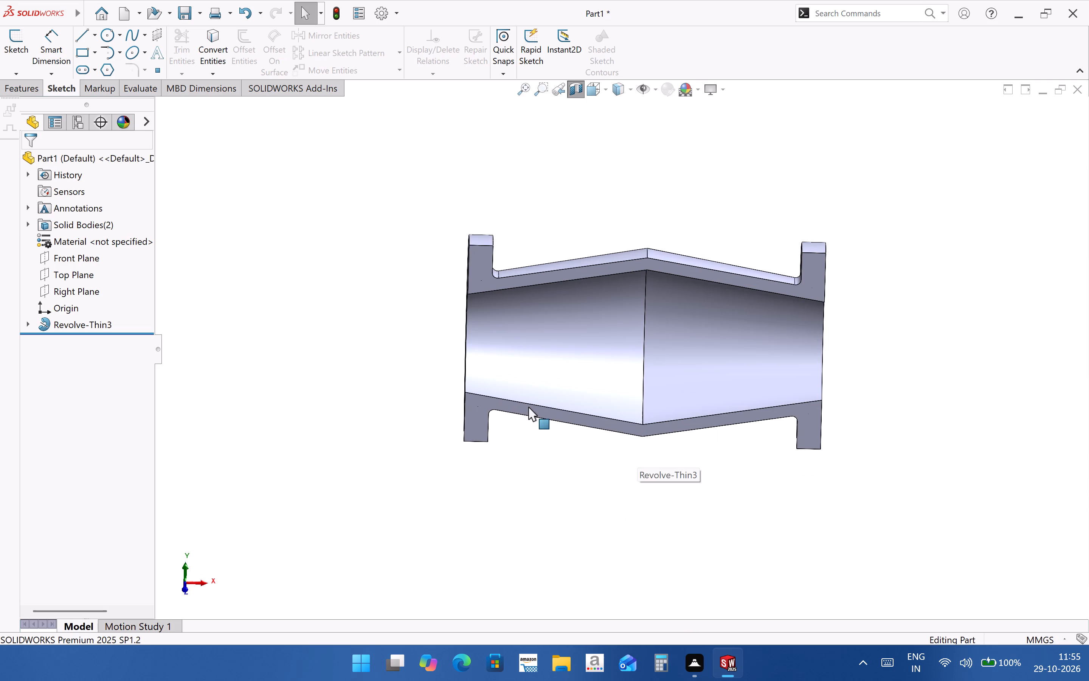
{"action": "middle_click_drag", "start_coordinate": [528, 407], "coordinate": [525, 304]}
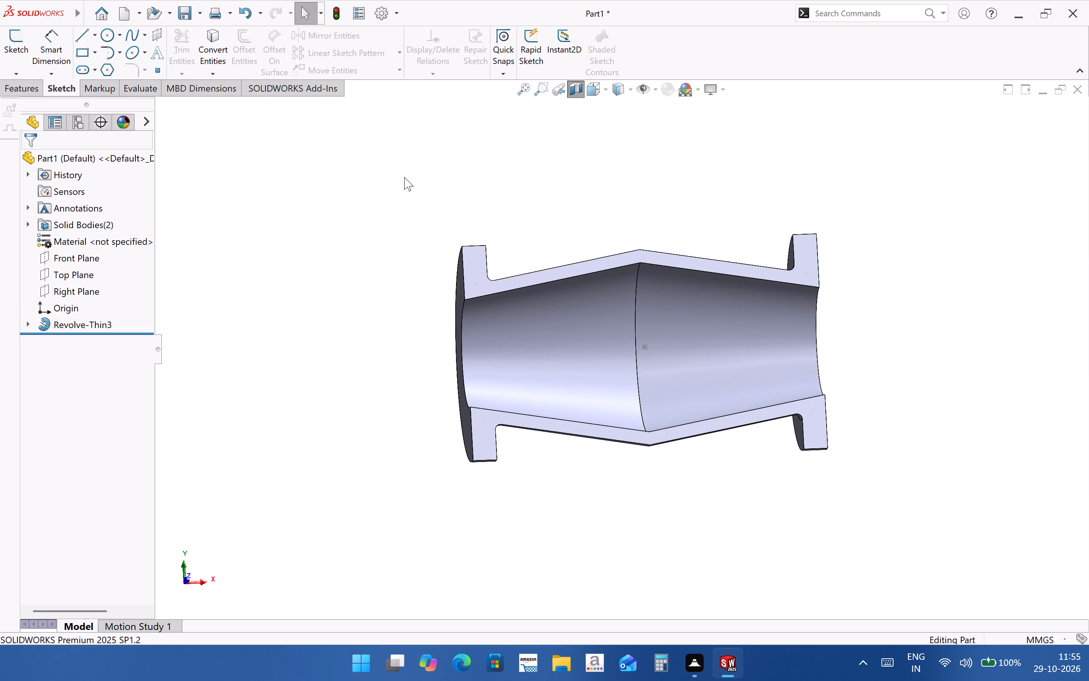
Turn off the section view to show the complete flanged body.
{"action": "left_click", "coordinate": [578, 92]}
{"action": "left_click", "coordinate": [924, 304]}
Create a reference plane offset 150 mm above the Top Plane.
{"action": "middle_click_drag", "start_coordinate": [586, 468], "coordinate": [704, 545]}
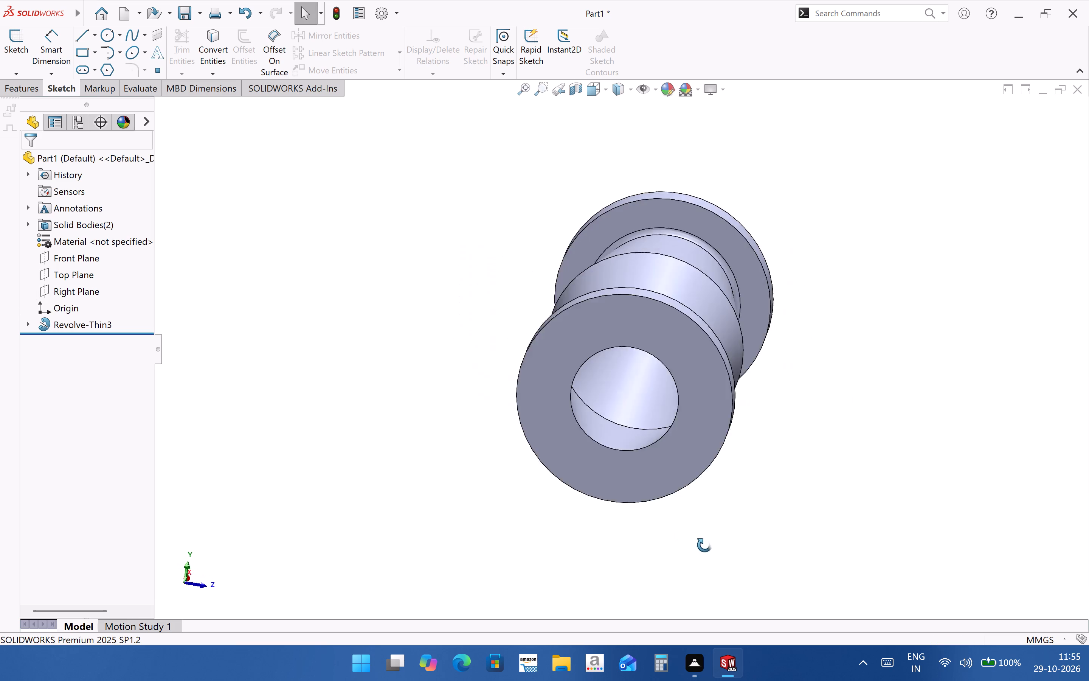
{"action": "middle_click_drag", "start_coordinate": [704, 545], "coordinate": [611, 511]}
{"action": "left_click", "coordinate": [62, 282]}
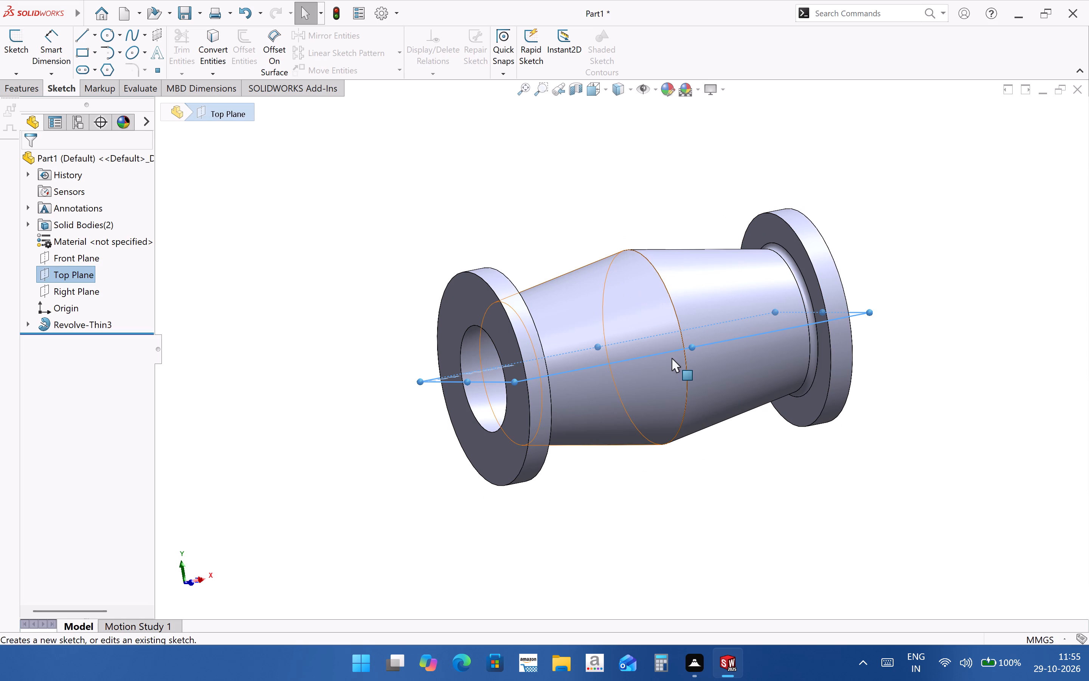
{"action": "left_click", "coordinate": [28, 83]}
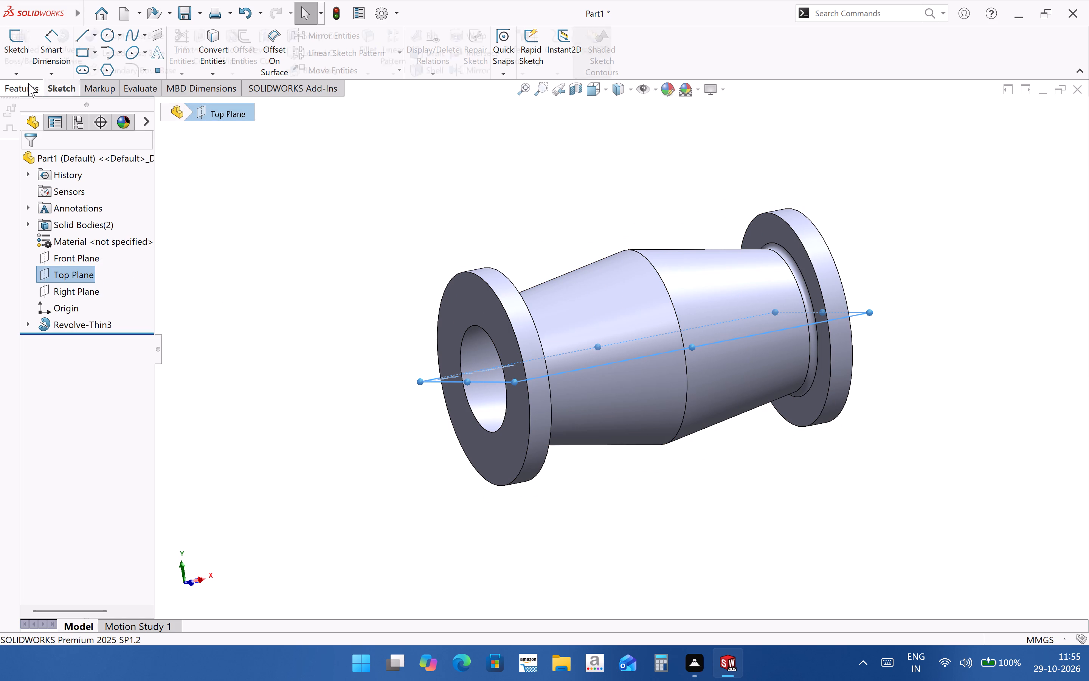
{"action": "left_click", "coordinate": [498, 76]}
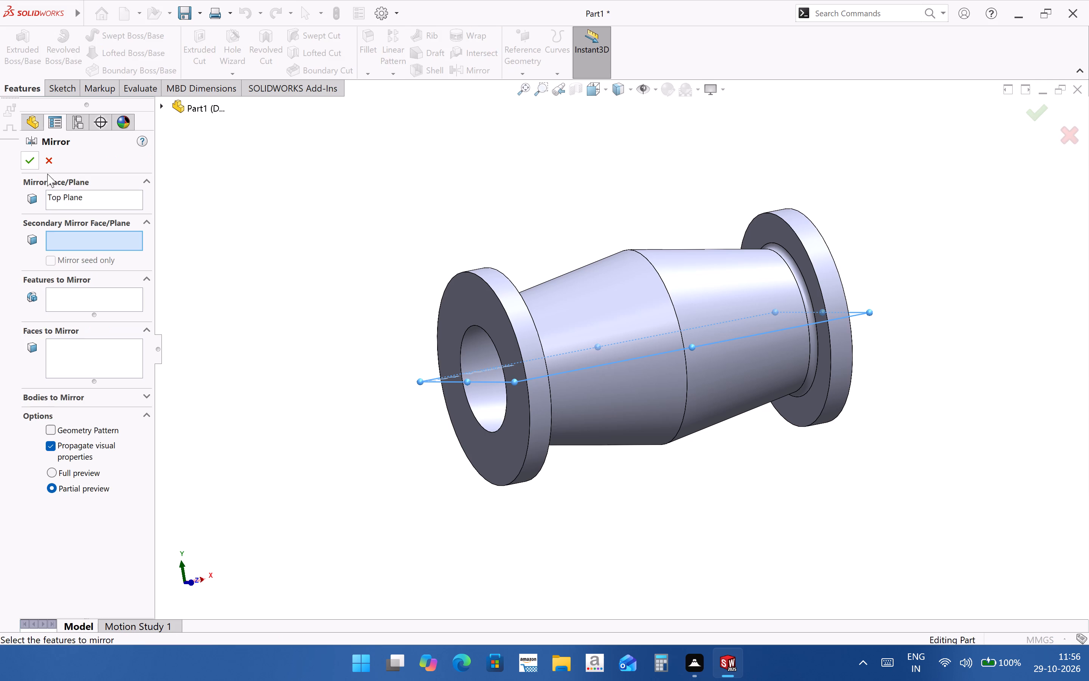
{"action": "left_click", "coordinate": [52, 163]}
{"action": "left_click", "coordinate": [529, 76]}
{"action": "left_click", "coordinate": [522, 92]}
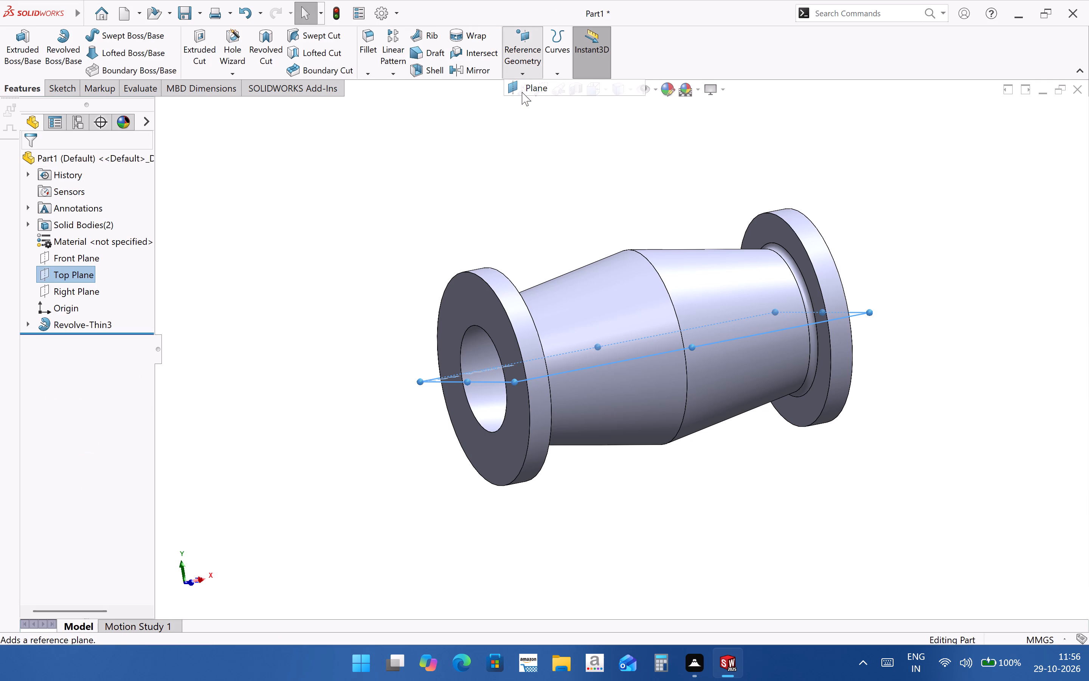
{"action": "middle_click_drag", "start_coordinate": [618, 394], "coordinate": [682, 410]}
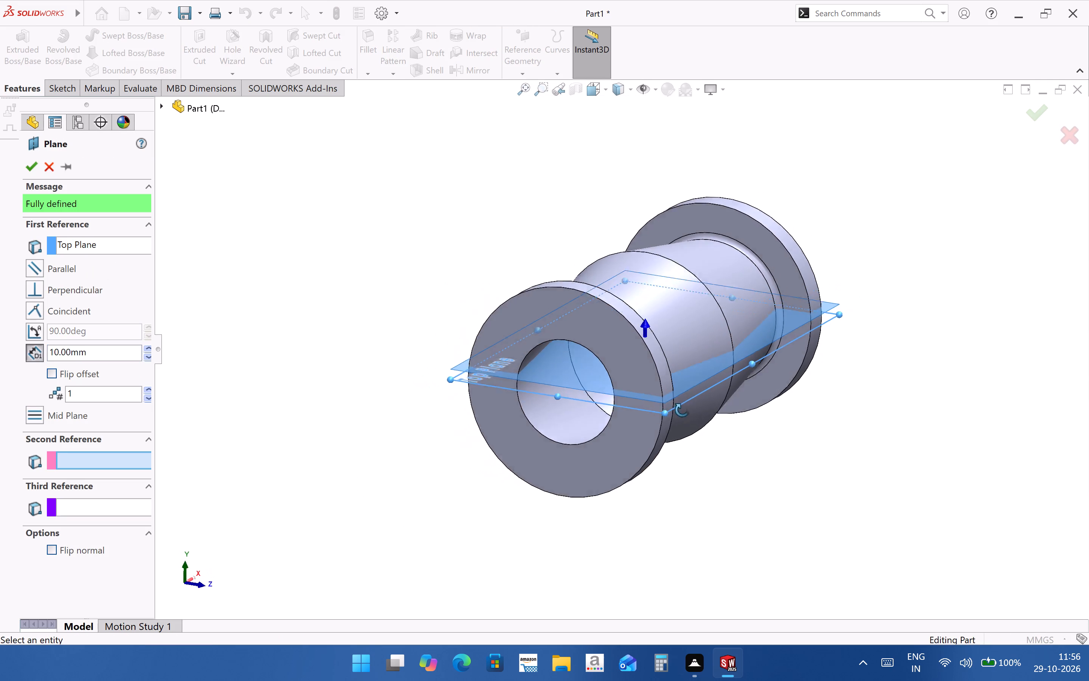
{"action": "middle_click_drag", "start_coordinate": [682, 410], "coordinate": [683, 406]}
{"action": "left_click_drag", "start_coordinate": [92, 351], "coordinate": [3, 338]}
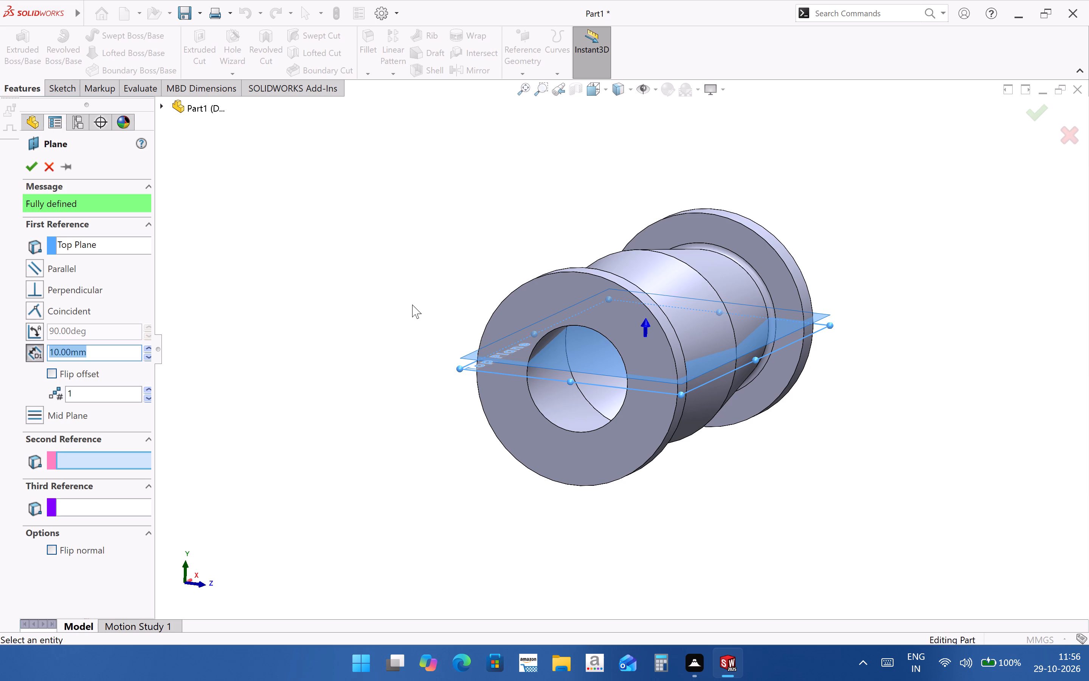
{"action": "type", "text": "150"}
{"action": "key", "text": "Return"}
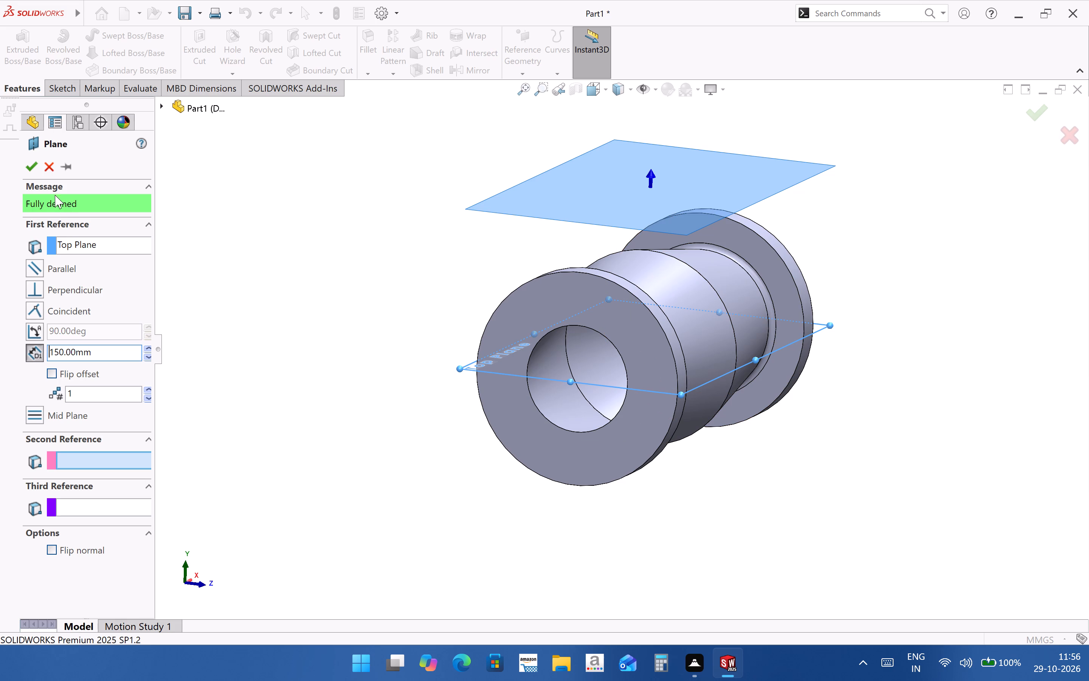
{"action": "left_click", "coordinate": [35, 168]}
Start a sketch on the new offset plane, viewed face-on.
{"action": "middle_click_drag", "start_coordinate": [847, 463], "coordinate": [779, 422]}
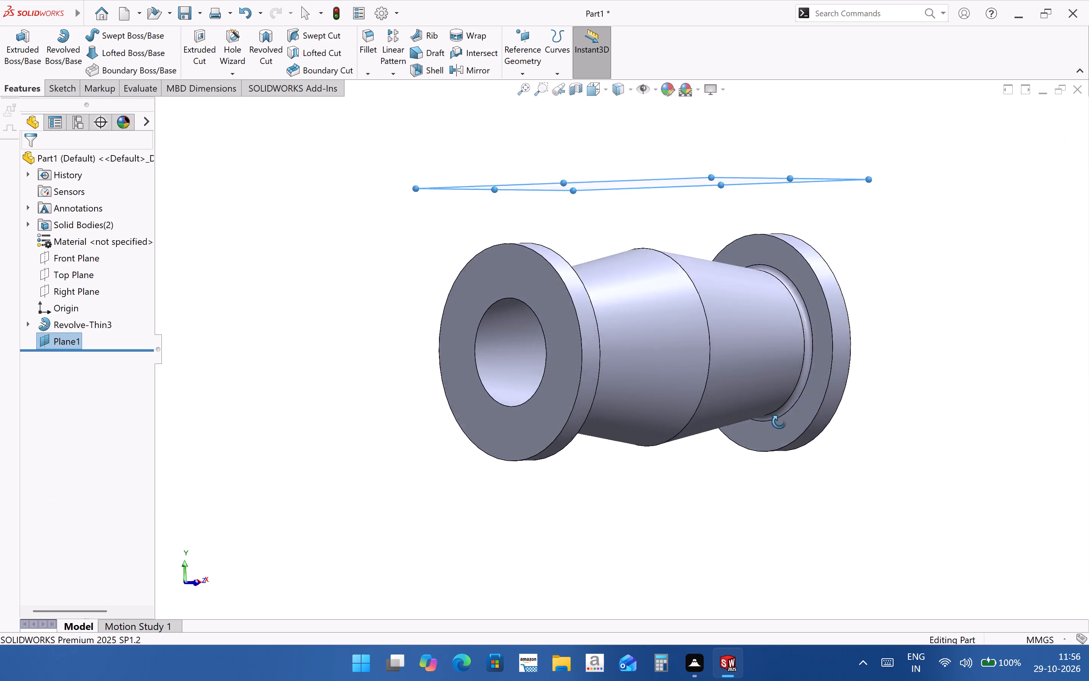
{"action": "middle_click_drag", "start_coordinate": [779, 422], "coordinate": [756, 521]}
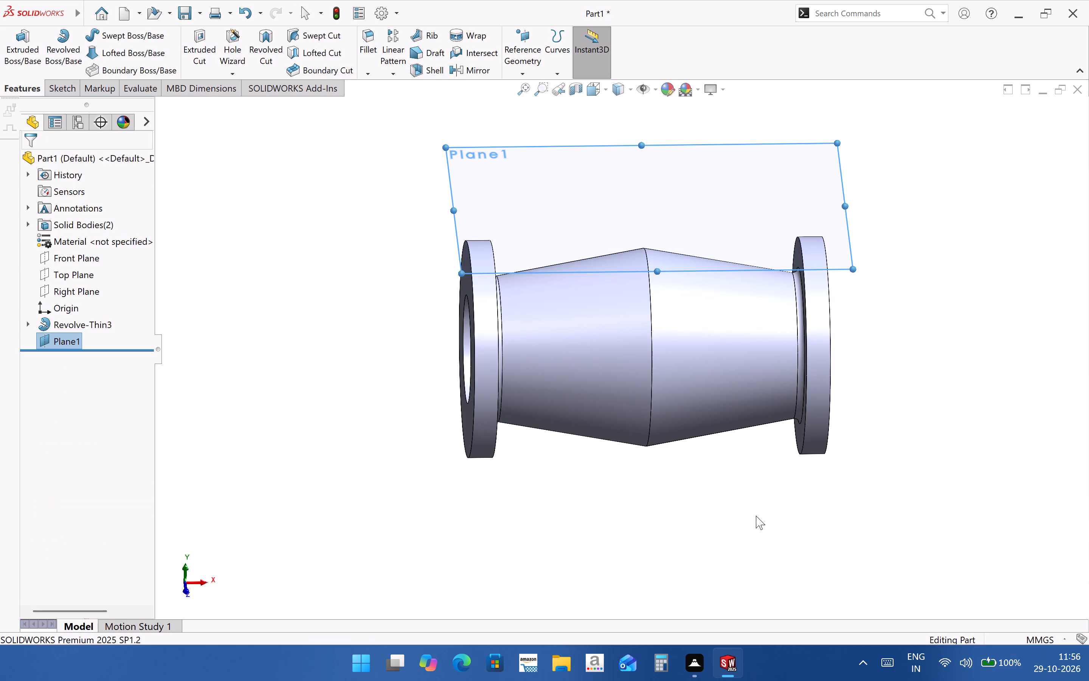
{"action": "left_click", "coordinate": [69, 344]}
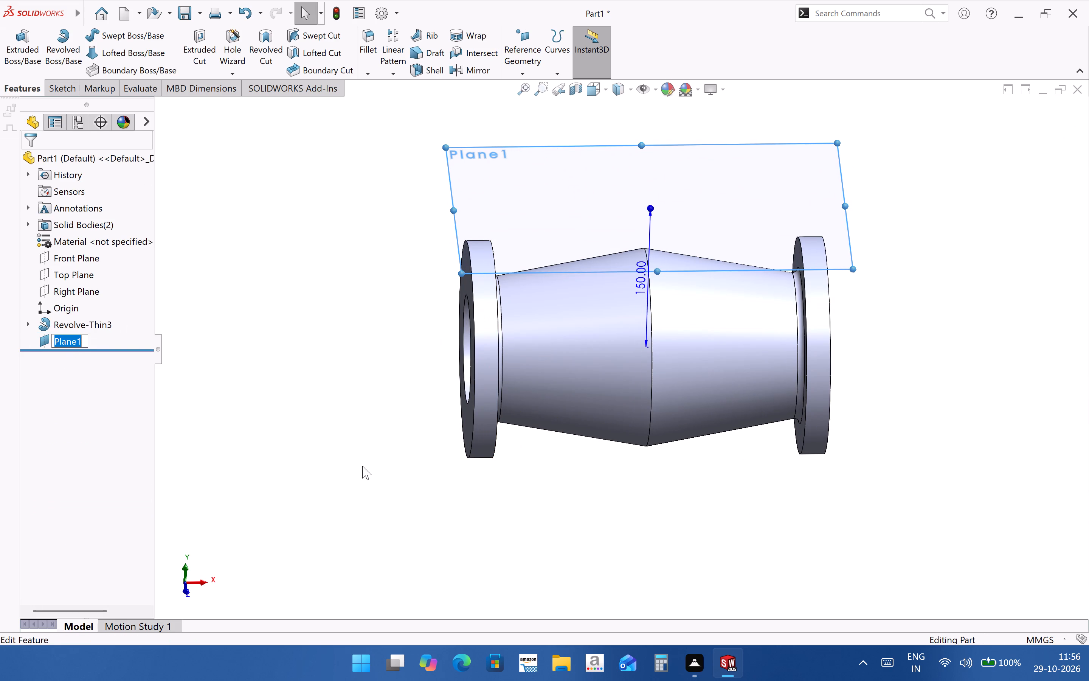
{"action": "left_click", "coordinate": [362, 466]}
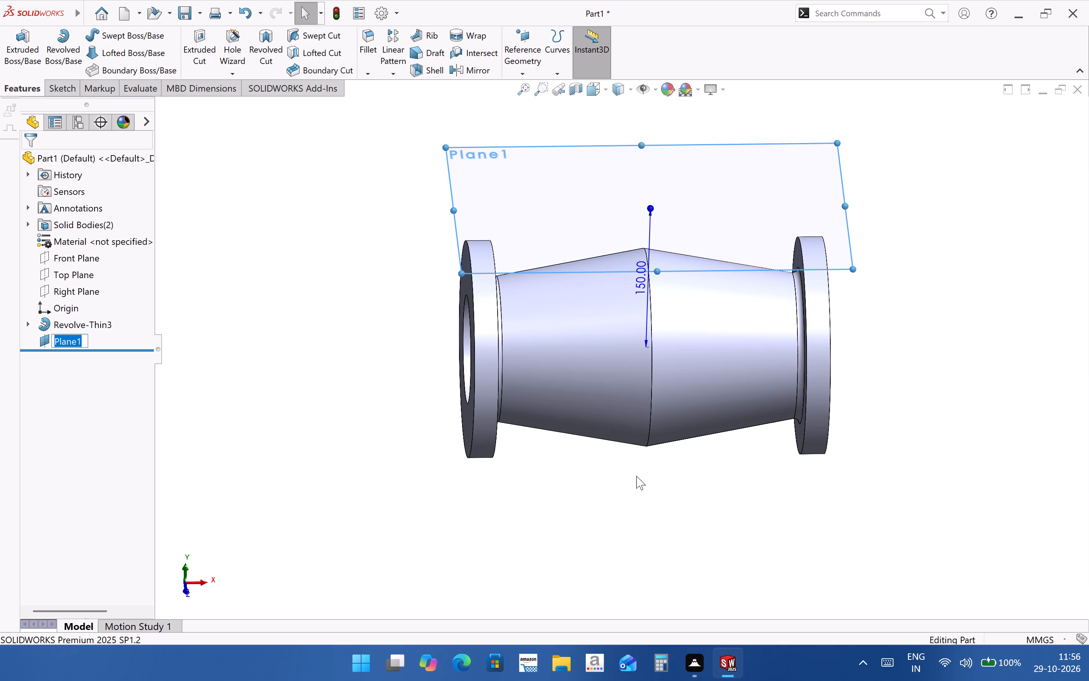
{"action": "key", "text": "ctrl+8"}
{"action": "left_click", "coordinate": [67, 345]}
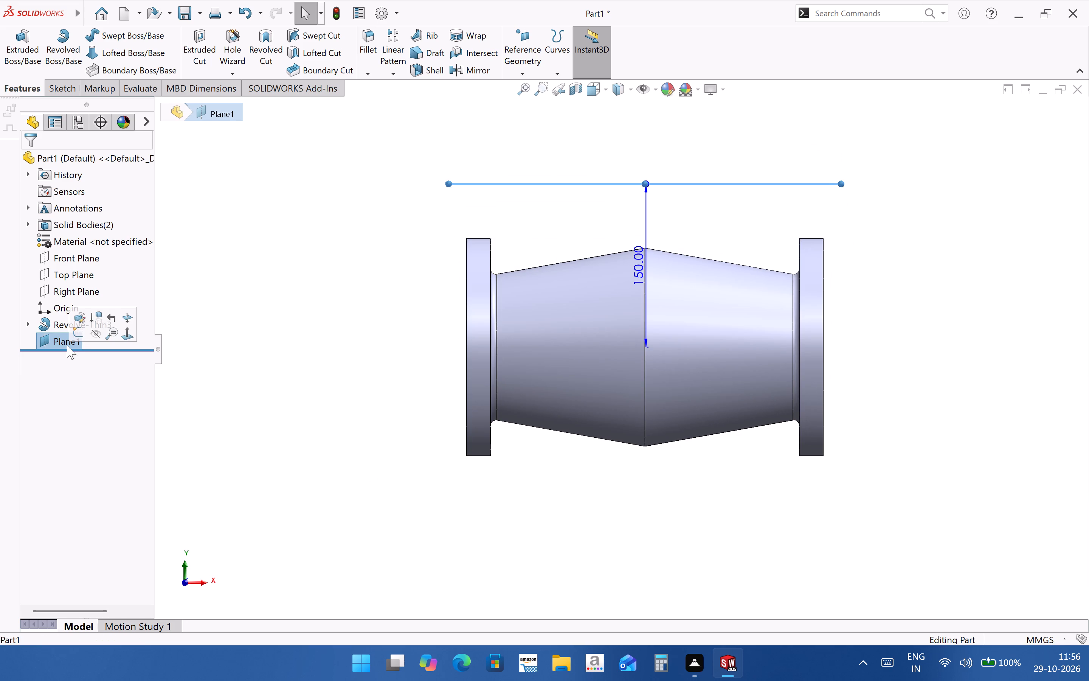
{"action": "key", "text": "ctrl+8"}
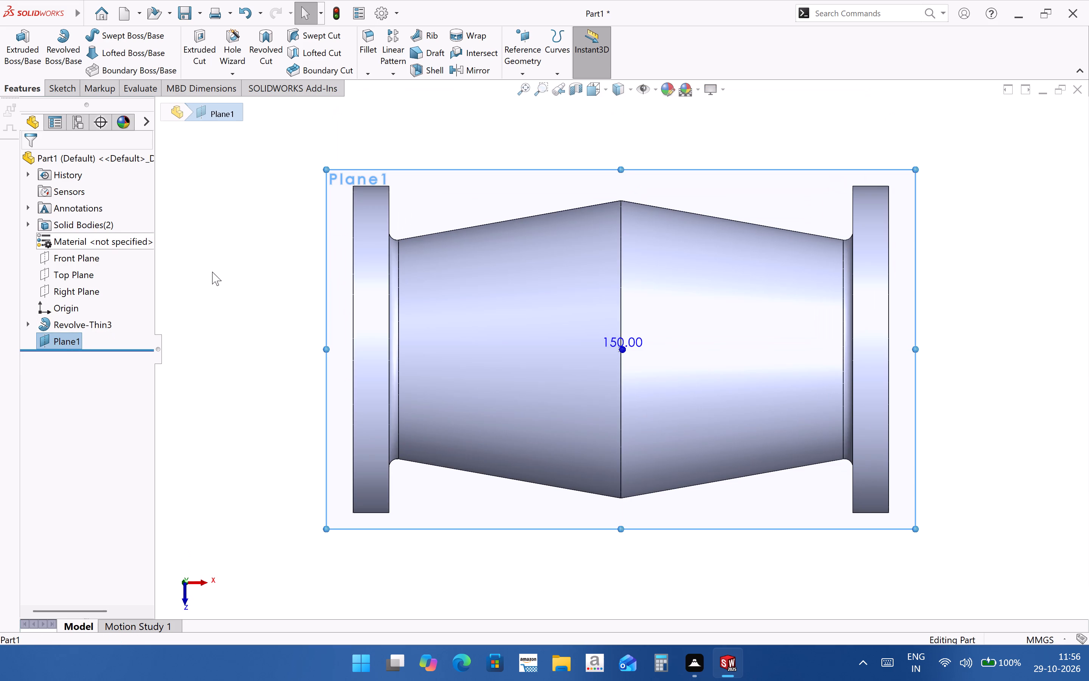
{"action": "scroll", "coordinate": [414, 356], "scroll_direction": "up", "scroll_amount": 2}
{"action": "left_click", "coordinate": [51, 345]}
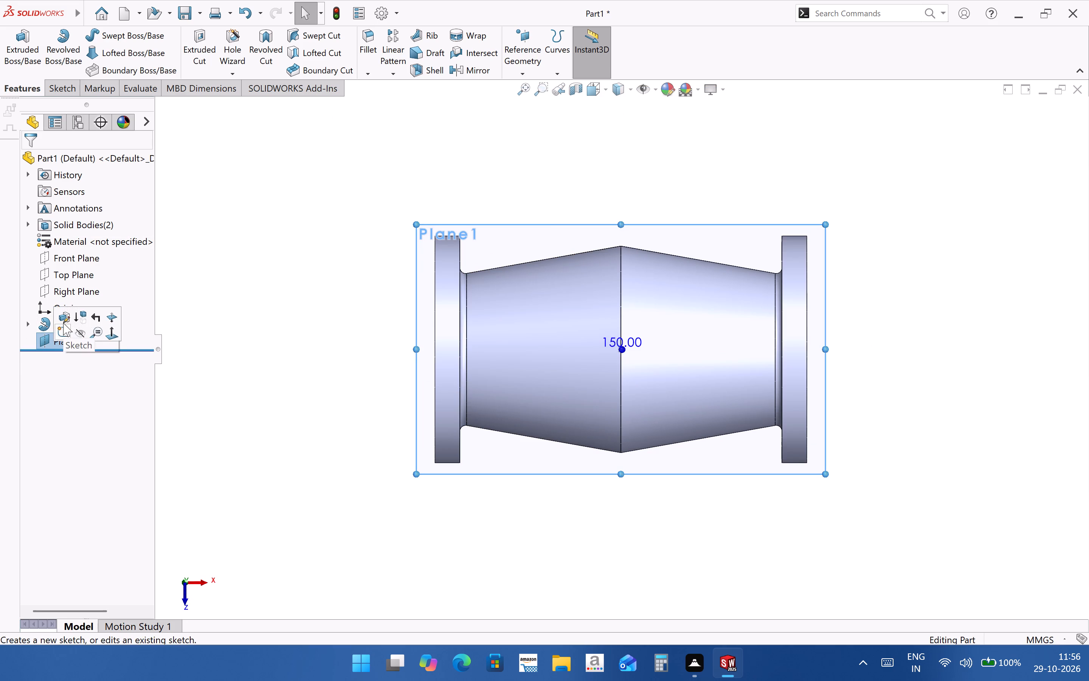
{"action": "left_click", "coordinate": [62, 335]}
{"action": "scroll", "coordinate": [629, 415], "scroll_direction": "up", "scroll_amount": 1}
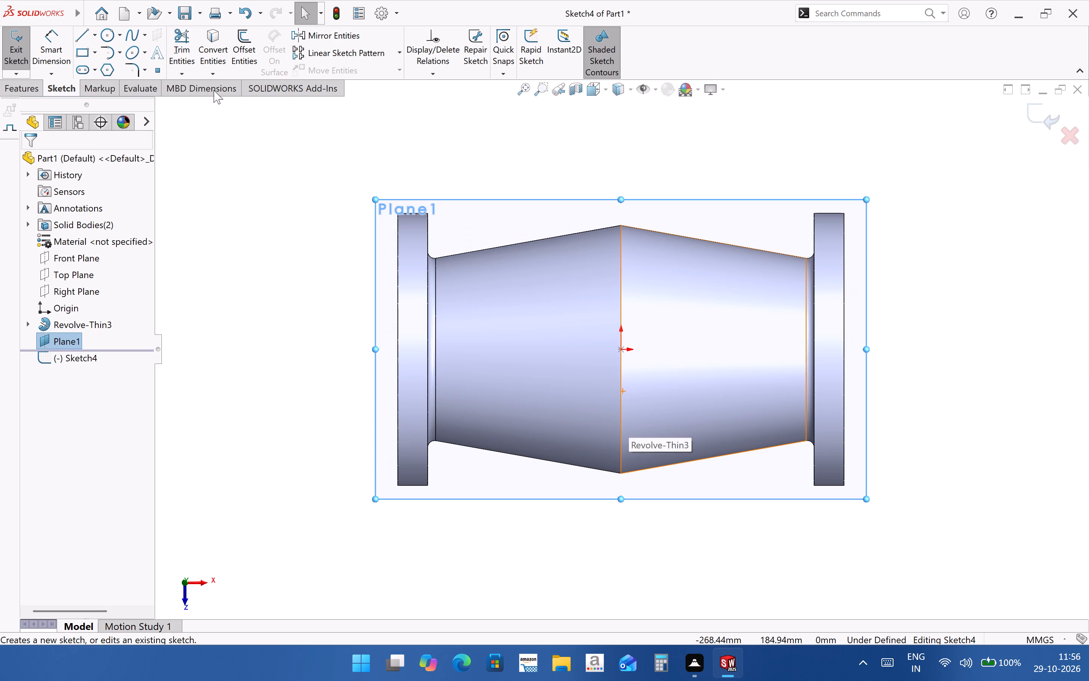
Sketch two concentric circles centred on the origin, with radii of about 32 mm and 41 mm.
{"action": "left_click", "coordinate": [106, 36]}
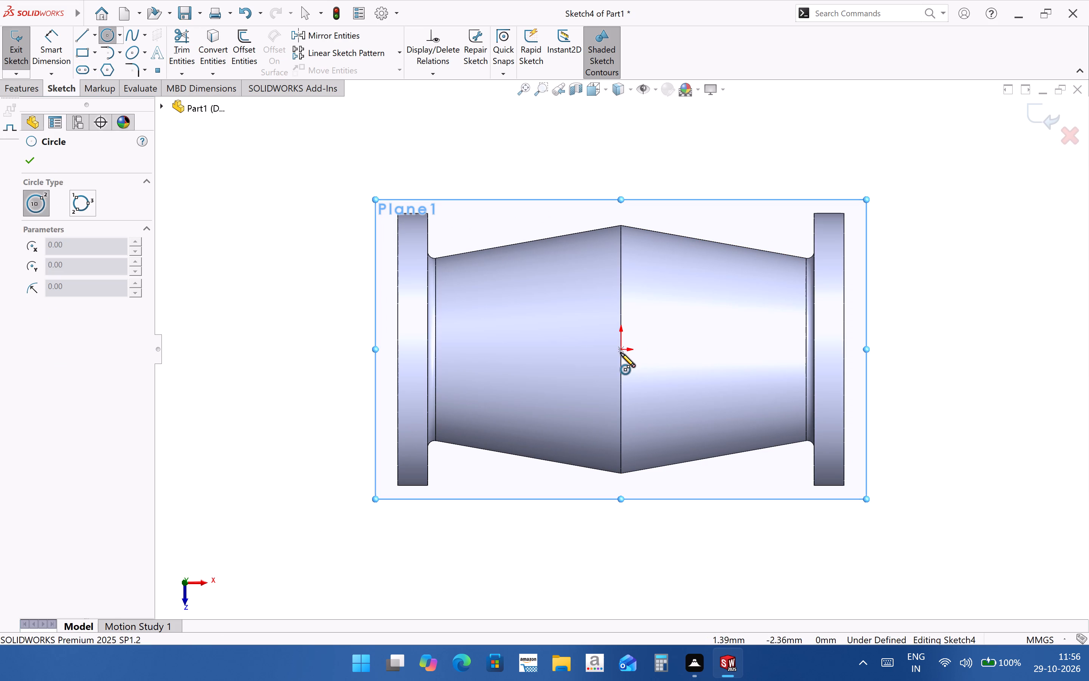
{"action": "left_click", "coordinate": [620, 349]}
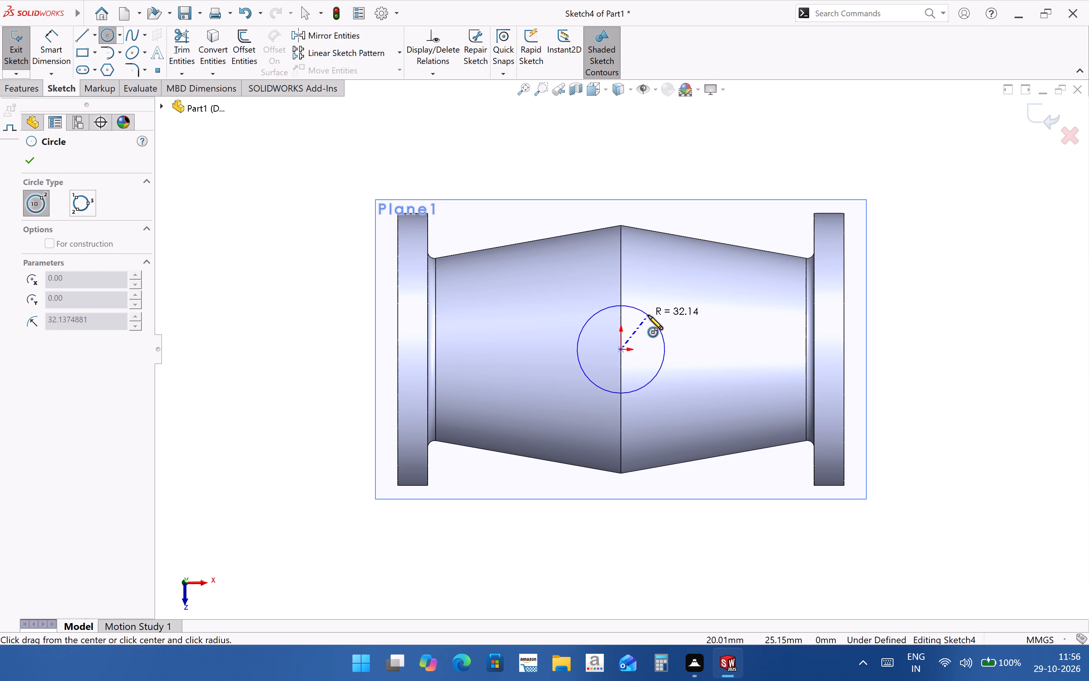
{"action": "left_click", "coordinate": [648, 315]}
{"action": "left_click", "coordinate": [622, 350]}
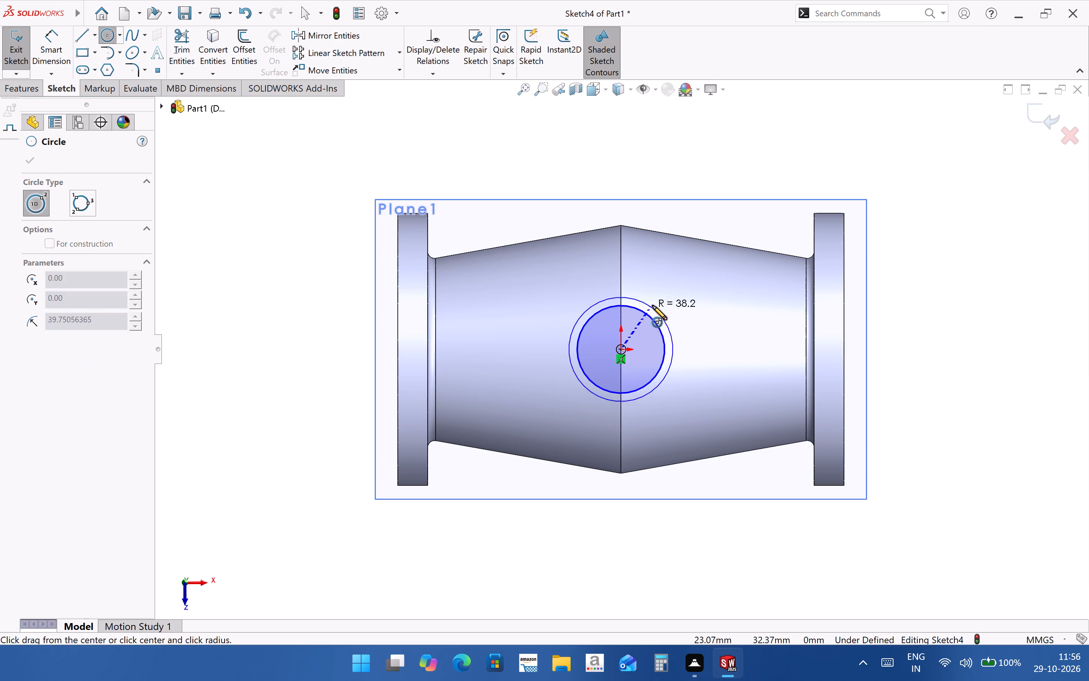
{"action": "left_click", "coordinate": [653, 304]}
{"action": "scroll", "coordinate": [612, 348], "scroll_direction": "down", "scroll_amount": 8}
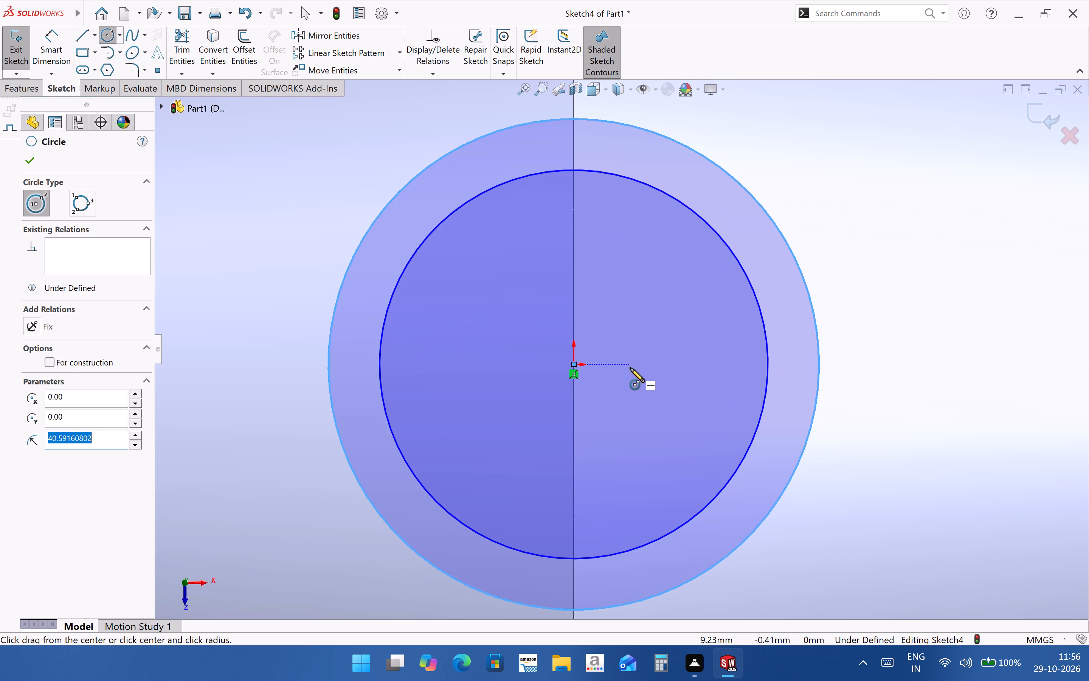
{"action": "scroll", "coordinate": [576, 363], "scroll_direction": "down", "scroll_amount": 3}
{"action": "scroll", "coordinate": [584, 373], "scroll_direction": "up", "scroll_amount": 3}
{"action": "key", "text": "Escape"}
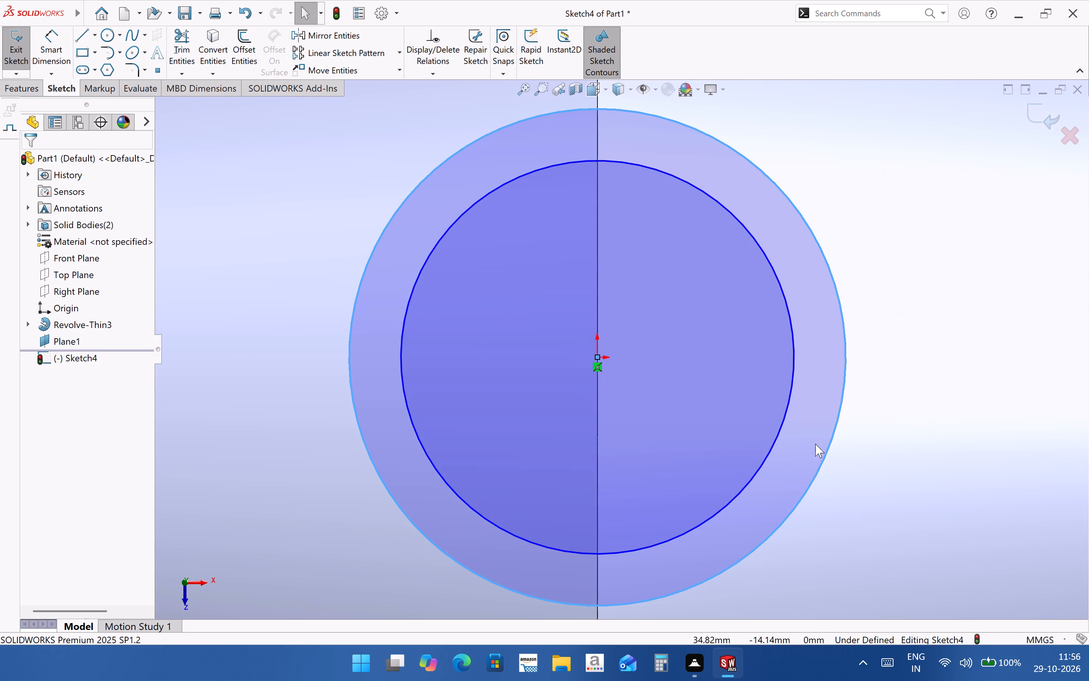
Replace the outer circle with a new origin-centred circle, drawn with a radius of about 38 mm.
{"action": "left_click", "coordinate": [829, 440]}
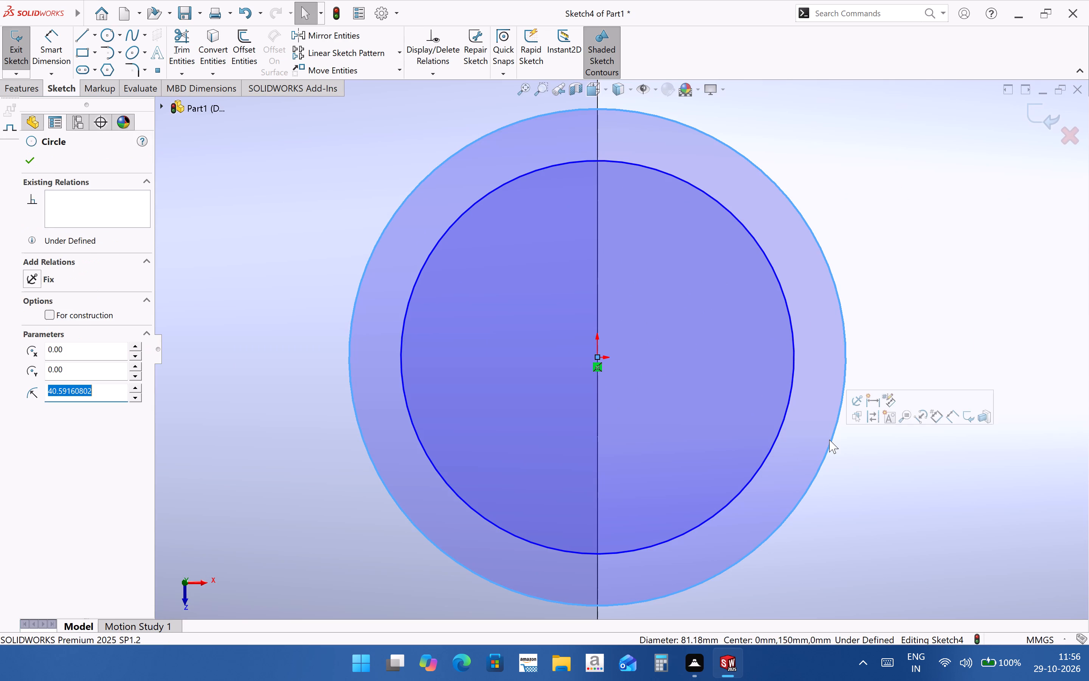
{"action": "key", "text": "Delete"}
{"action": "left_click", "coordinate": [108, 34]}
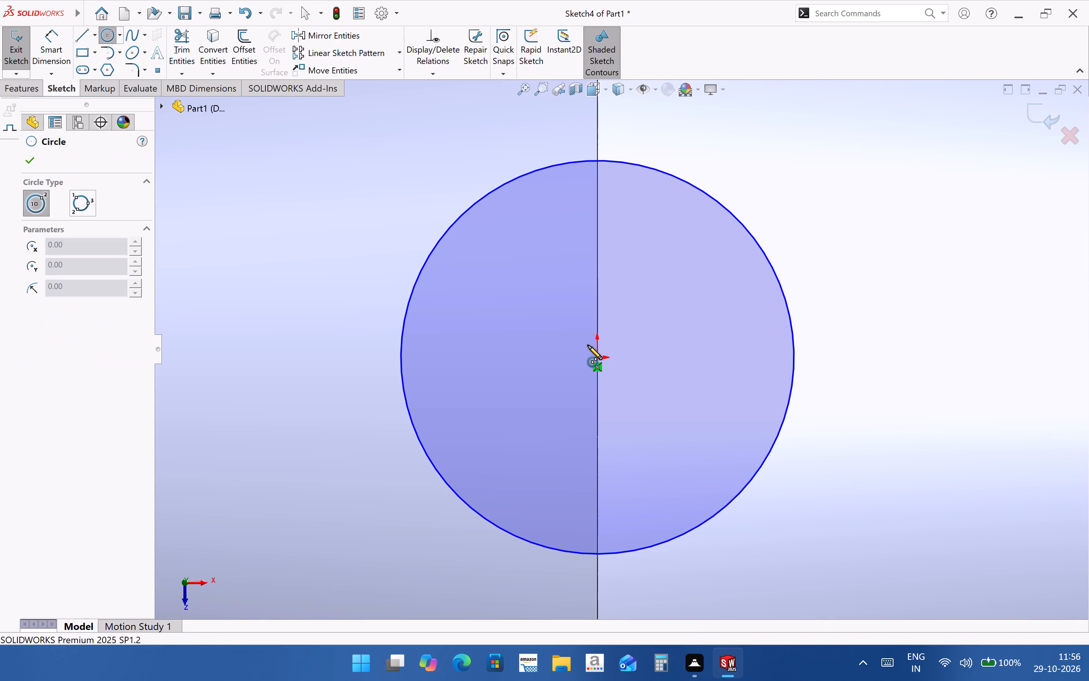
{"action": "left_click", "coordinate": [597, 358]}
{"action": "left_click", "coordinate": [784, 214]}
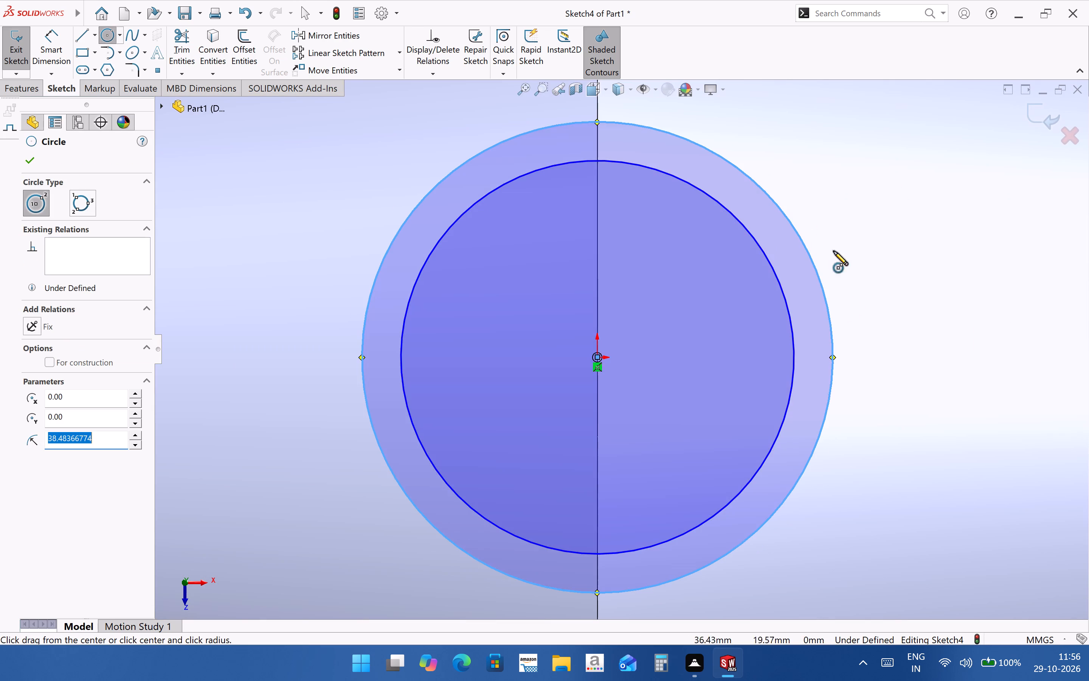
Dimension the outer circle's diameter as 80 mm.
{"action": "scroll", "coordinate": [653, 338], "scroll_direction": "down", "scroll_amount": 2}
{"action": "scroll", "coordinate": [668, 365], "scroll_direction": "up", "scroll_amount": 7}
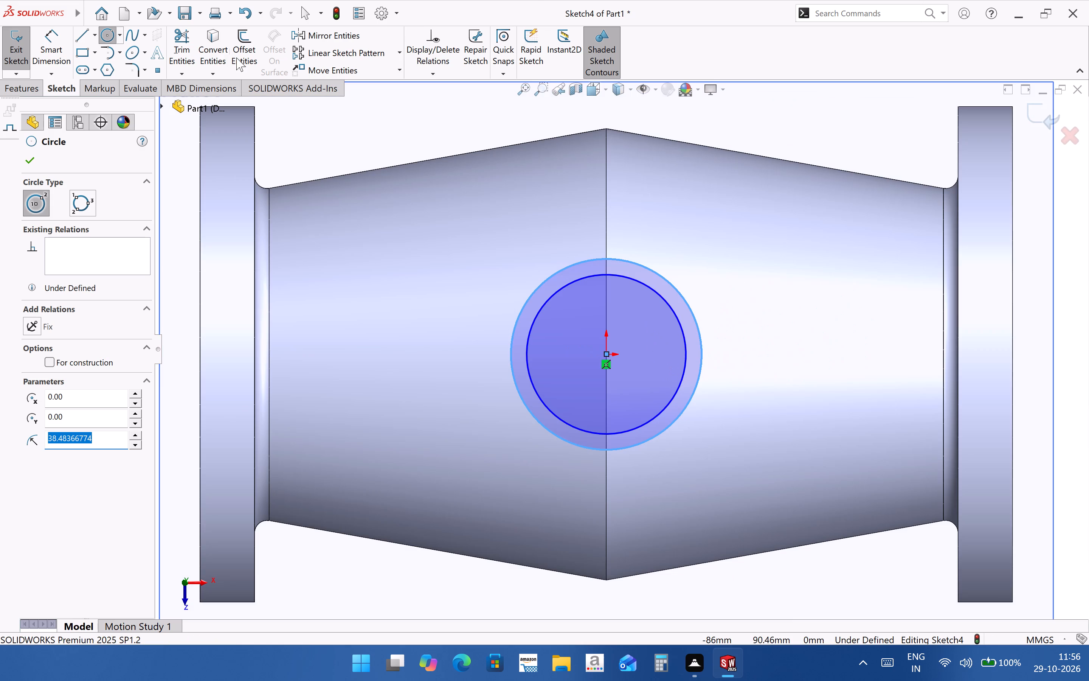
{"action": "left_click", "coordinate": [51, 40]}
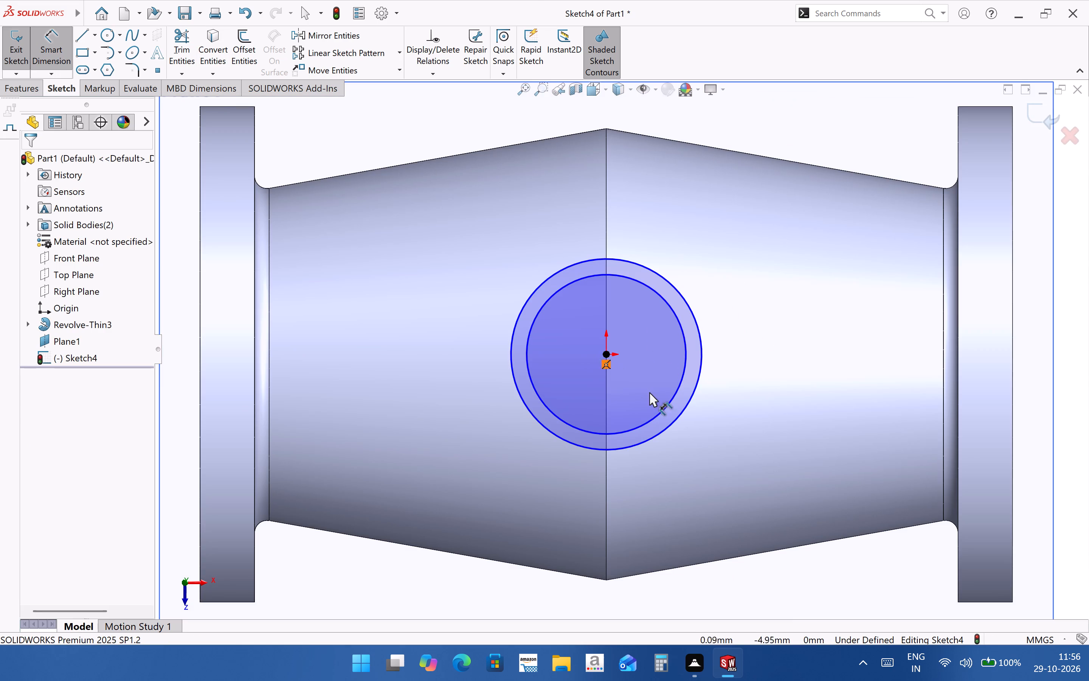
{"action": "left_click", "coordinate": [689, 404]}
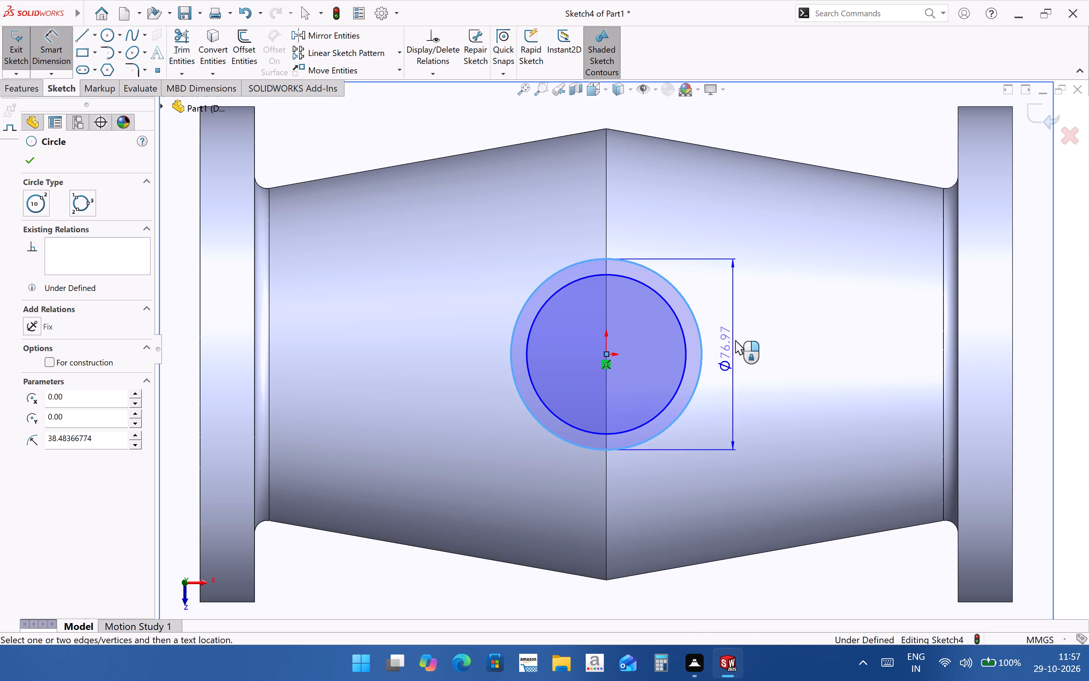
{"action": "left_click", "coordinate": [756, 193]}
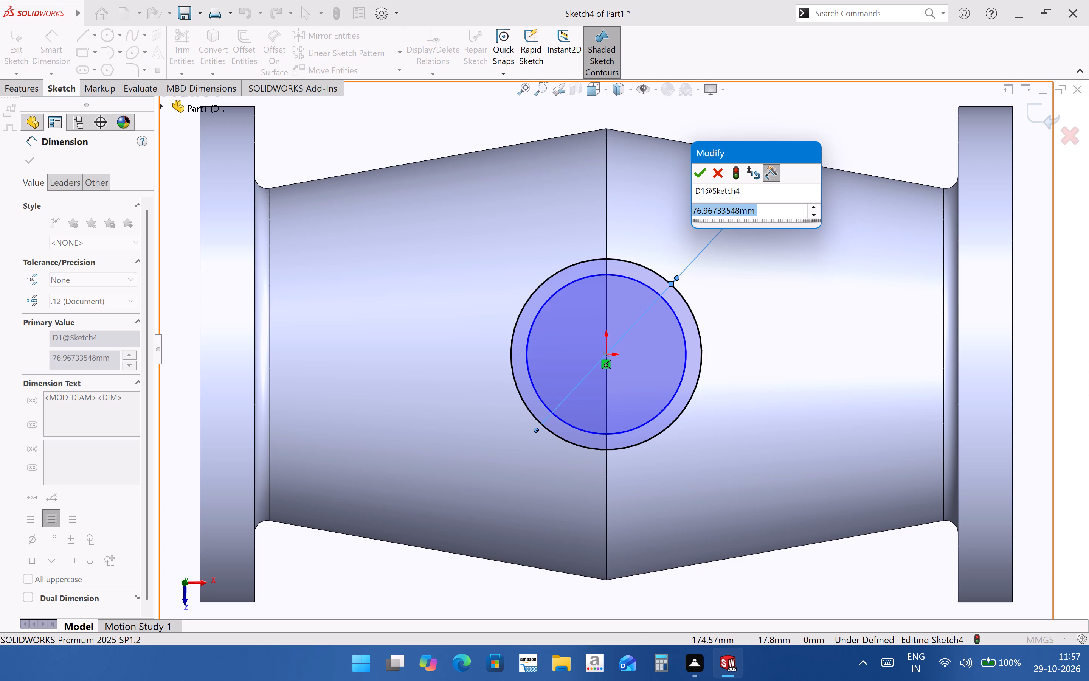
{"action": "key", "text": "8"}
{"action": "key", "text": "0"}
{"action": "key", "text": "Return"}
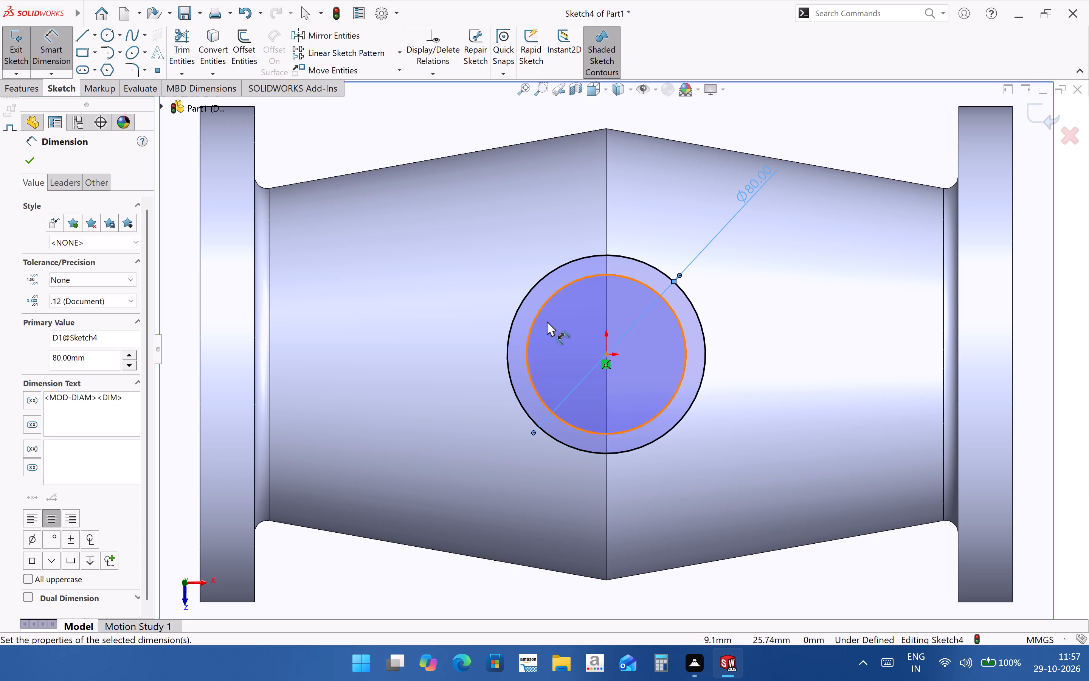
Delete the inner circle so the neck sketch holds only the 80 mm circle.
{"action": "scroll", "coordinate": [662, 403], "scroll_direction": "up", "scroll_amount": 3}
{"action": "left_click", "coordinate": [653, 378]}
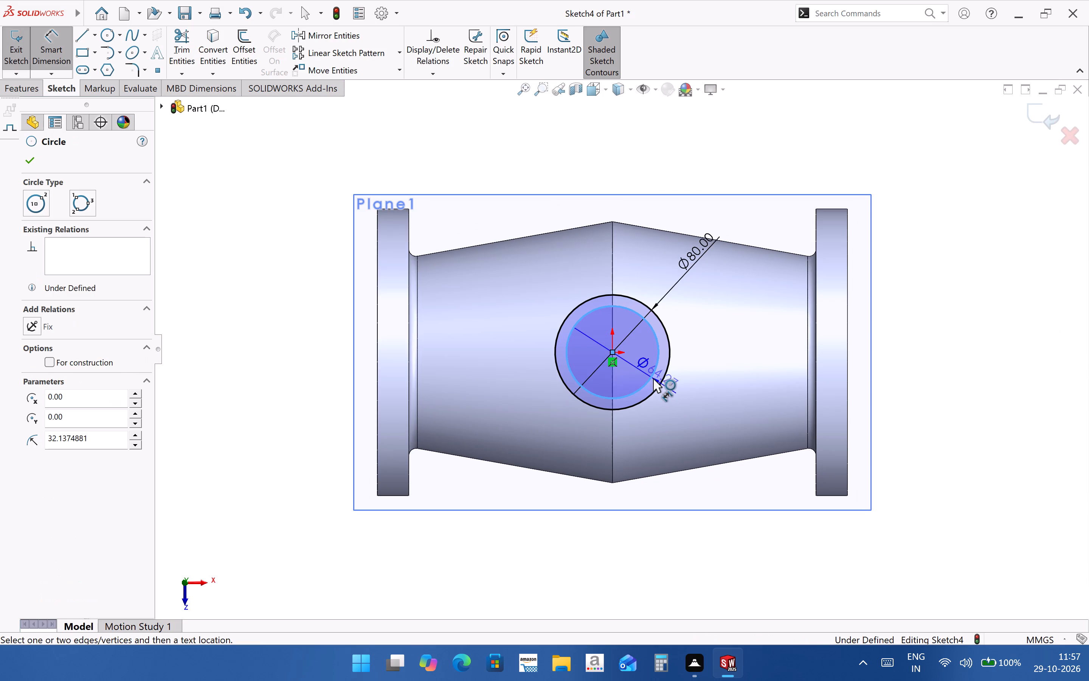
{"action": "key", "text": "Escape"}
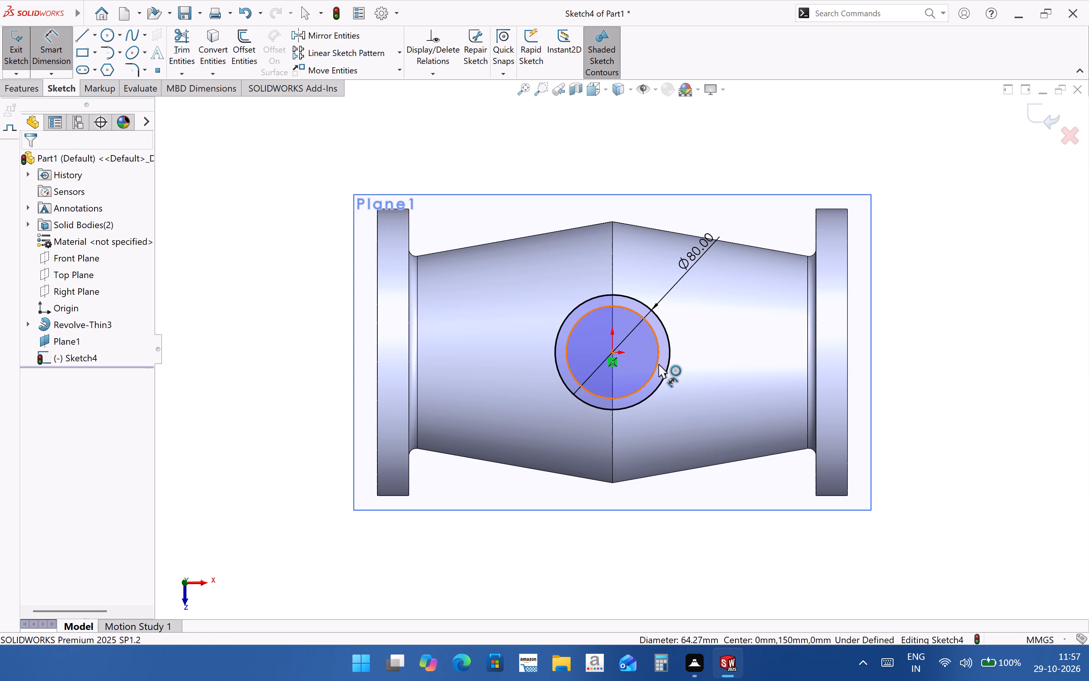
{"action": "key", "text": "Escape"}
{"action": "left_click", "coordinate": [658, 363]}
{"action": "key", "text": "Delete"}
Extrude the 80 mm circle with reversed direction Up To Next onto the tapered body, with Merge result on.
{"action": "middle_click_drag", "start_coordinate": [663, 406], "coordinate": [663, 268]}
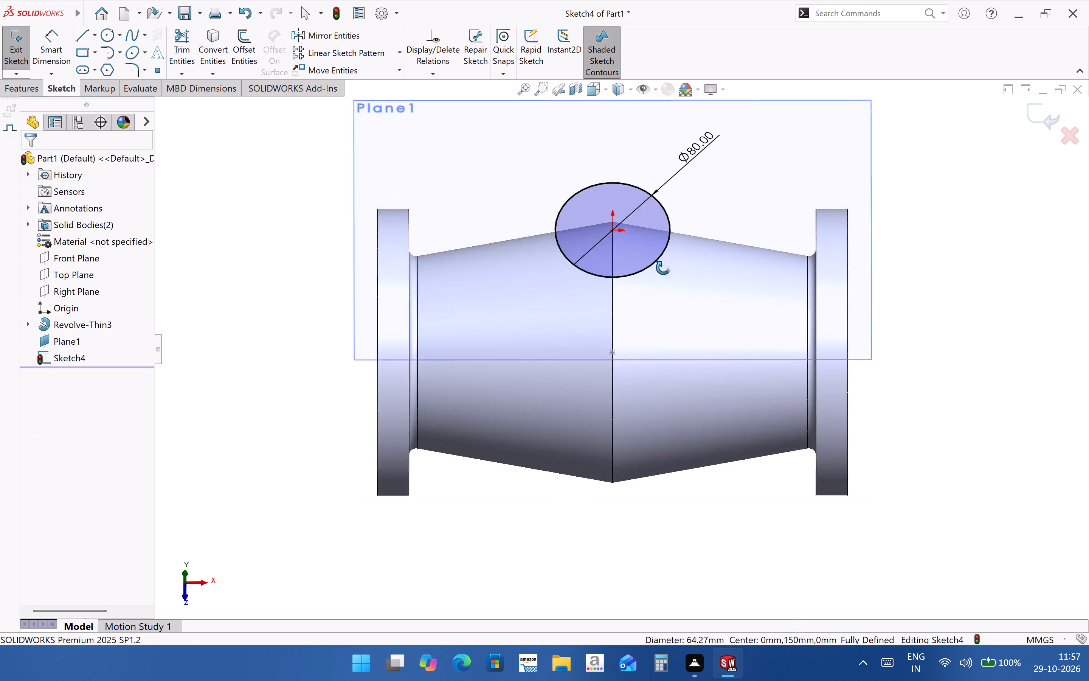
{"action": "middle_click_drag", "start_coordinate": [663, 268], "coordinate": [660, 187]}
{"action": "scroll", "coordinate": [706, 352], "scroll_direction": "up", "scroll_amount": 2}
{"action": "left_click", "coordinate": [26, 88]}
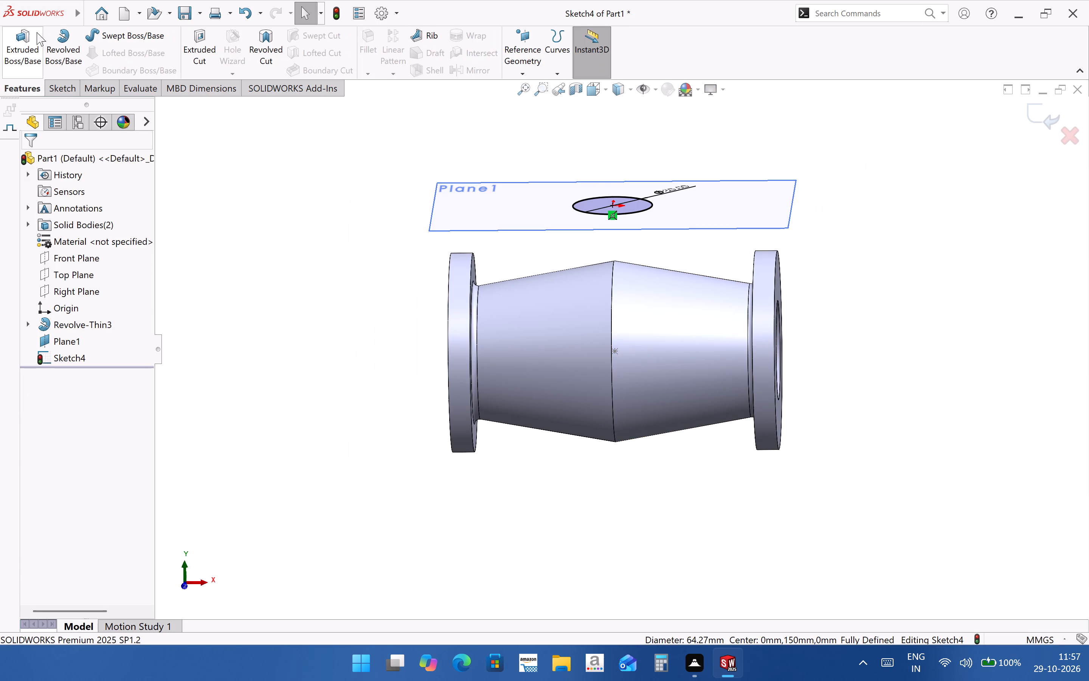
{"action": "left_click", "coordinate": [23, 32]}
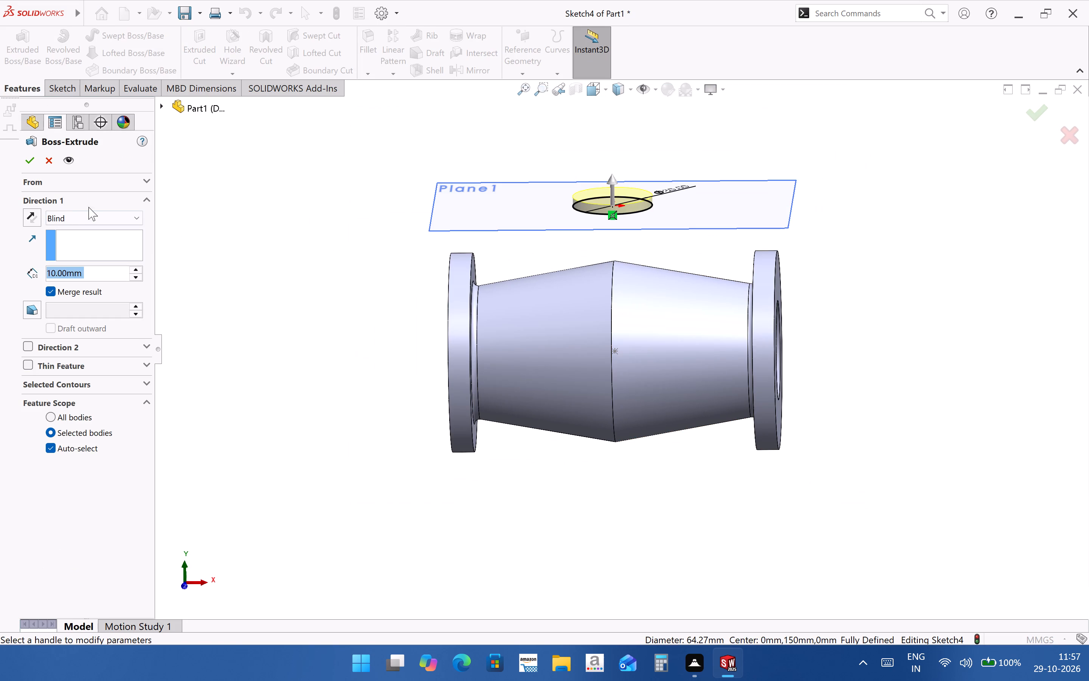
{"action": "left_click", "coordinate": [37, 213]}
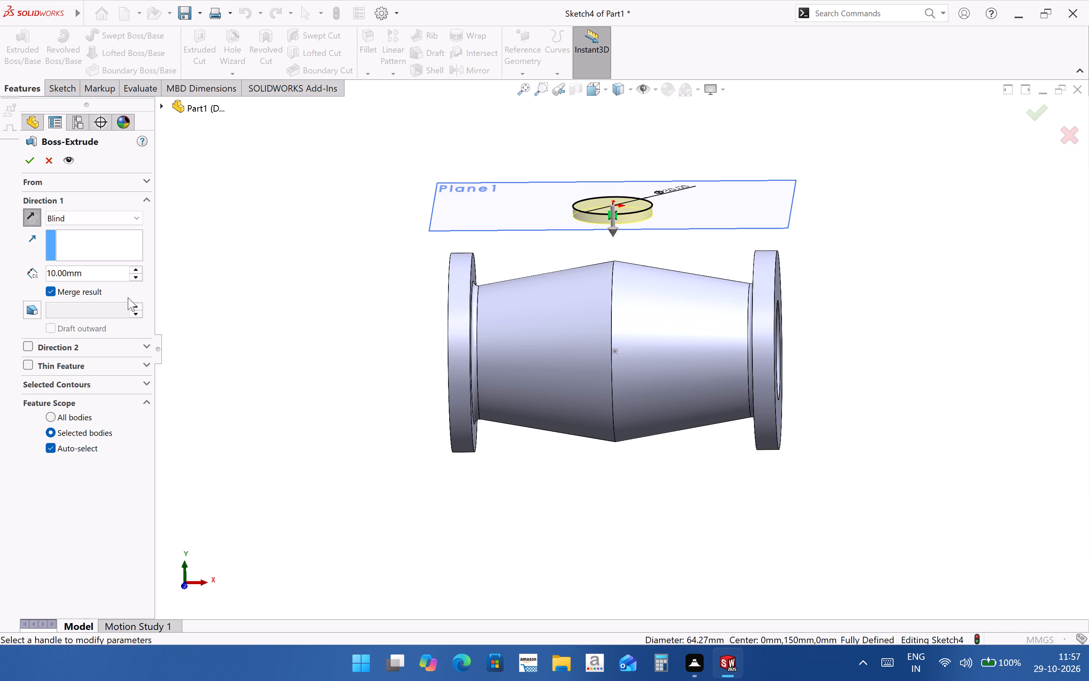
{"action": "left_click", "coordinate": [119, 218]}
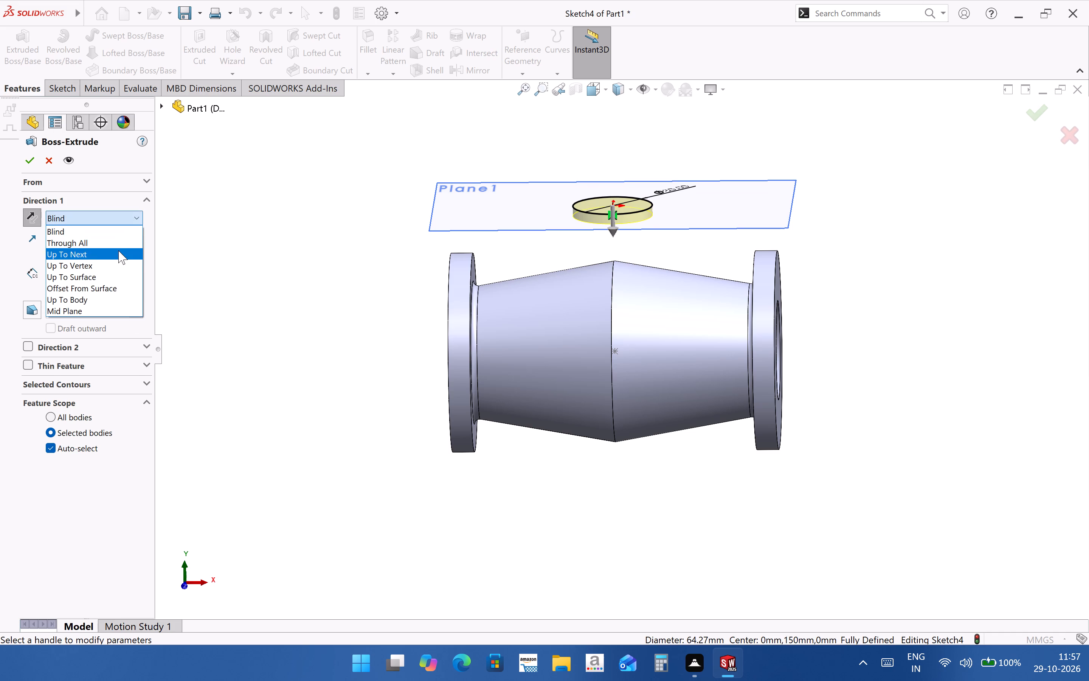
{"action": "left_click", "coordinate": [118, 250]}
{"action": "scroll", "coordinate": [641, 236], "scroll_direction": "down", "scroll_amount": 5}
{"action": "middle_click_drag", "start_coordinate": [605, 335], "coordinate": [608, 322]}
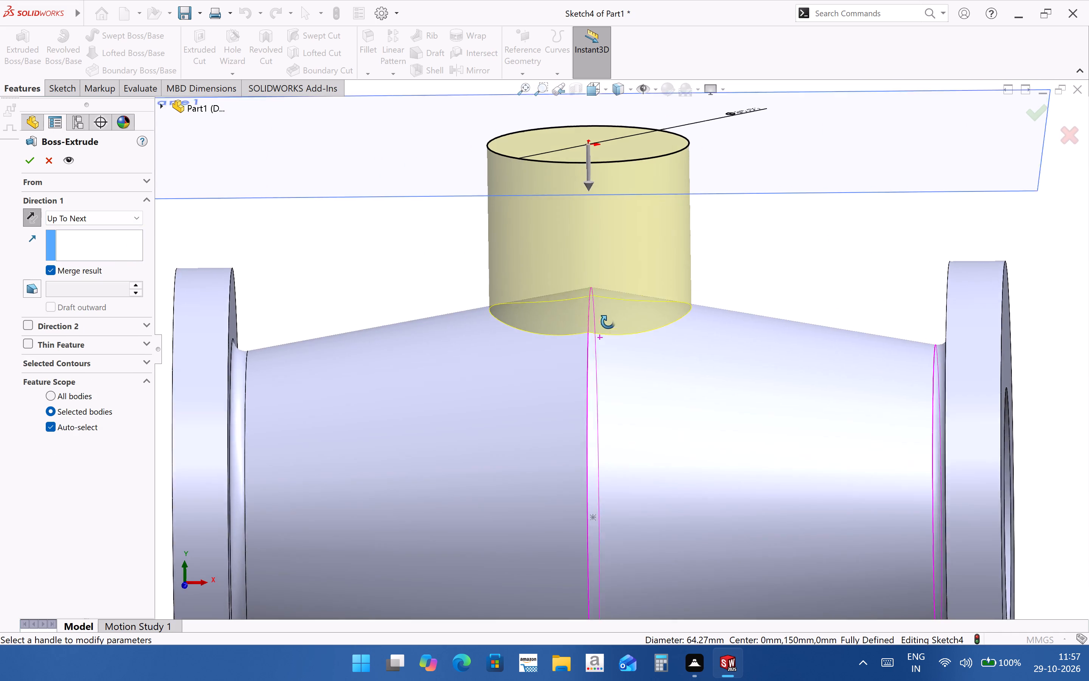
{"action": "middle_click_drag", "start_coordinate": [608, 322], "coordinate": [618, 314]}
{"action": "left_click", "coordinate": [31, 166]}
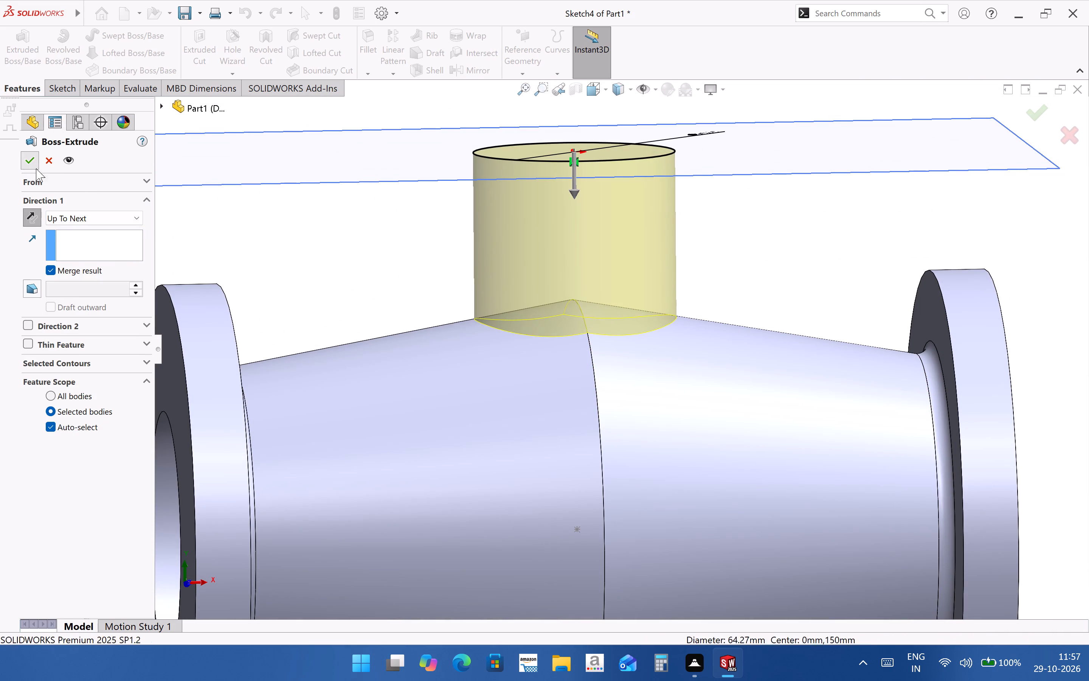
Hide all item types in the view, including the offset reference plane.
{"action": "scroll", "coordinate": [726, 368], "scroll_direction": "up", "scroll_amount": 4}
{"action": "left_click", "coordinate": [960, 405]}
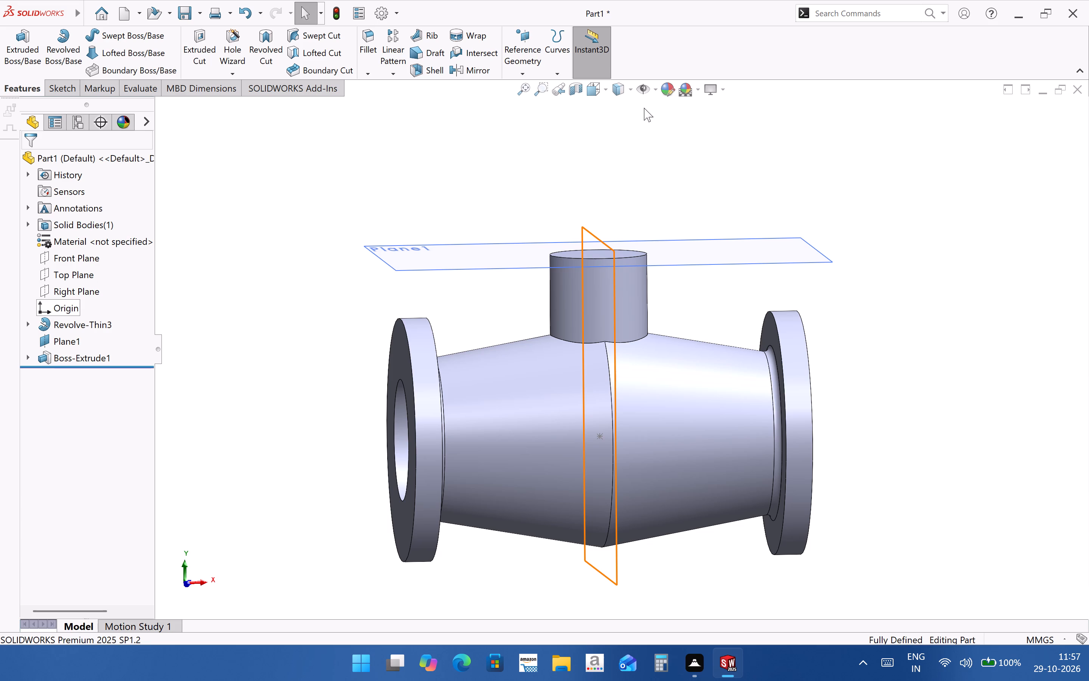
{"action": "left_click", "coordinate": [642, 90]}
{"action": "left_click", "coordinate": [1037, 341]}
Start a sketch on the flat end face of the cylindrical branch neck.
{"action": "scroll", "coordinate": [631, 274], "scroll_direction": "down", "scroll_amount": 2}
{"action": "middle_click_drag", "start_coordinate": [655, 340], "coordinate": [634, 448]}
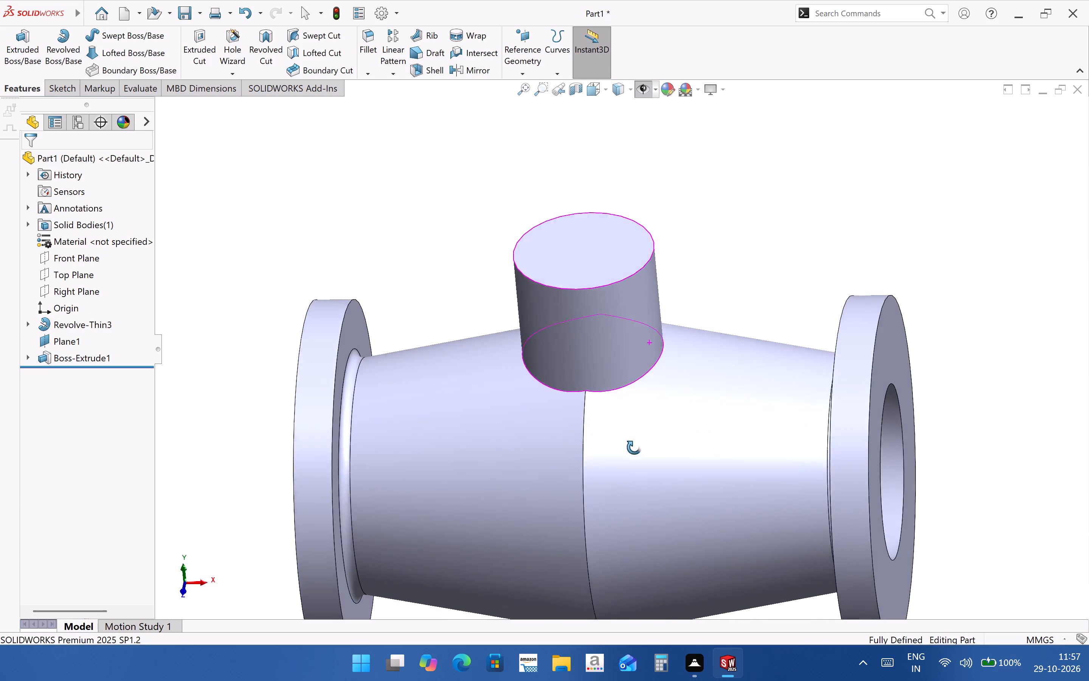
{"action": "middle_click_drag", "start_coordinate": [634, 448], "coordinate": [611, 349]}
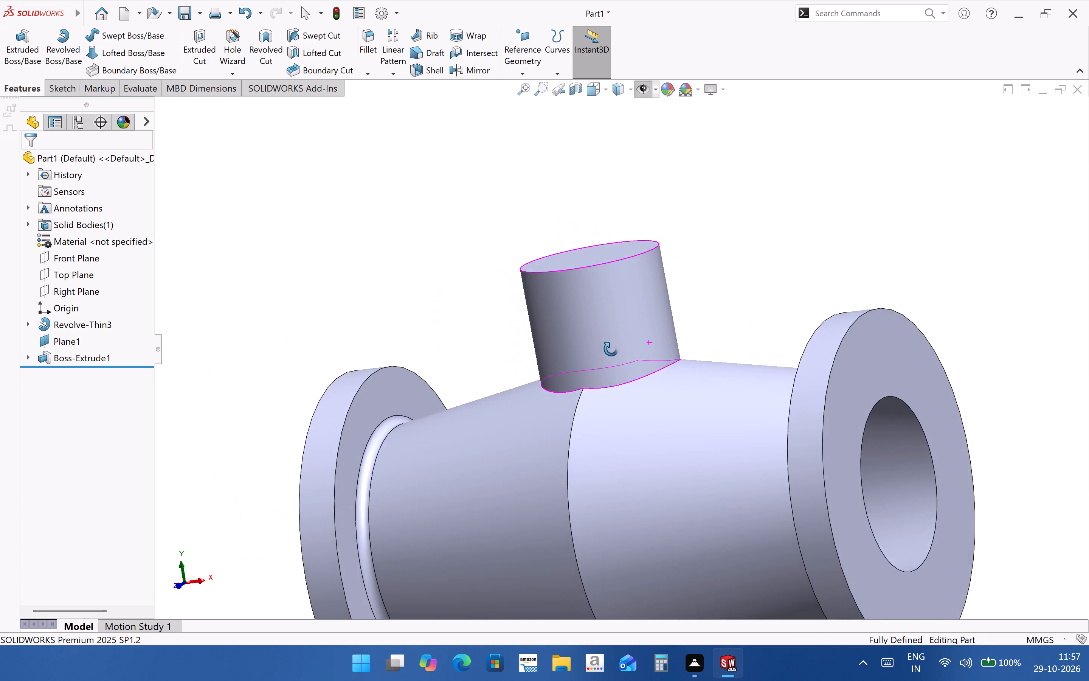
{"action": "middle_click_drag", "start_coordinate": [611, 349], "coordinate": [623, 383]}
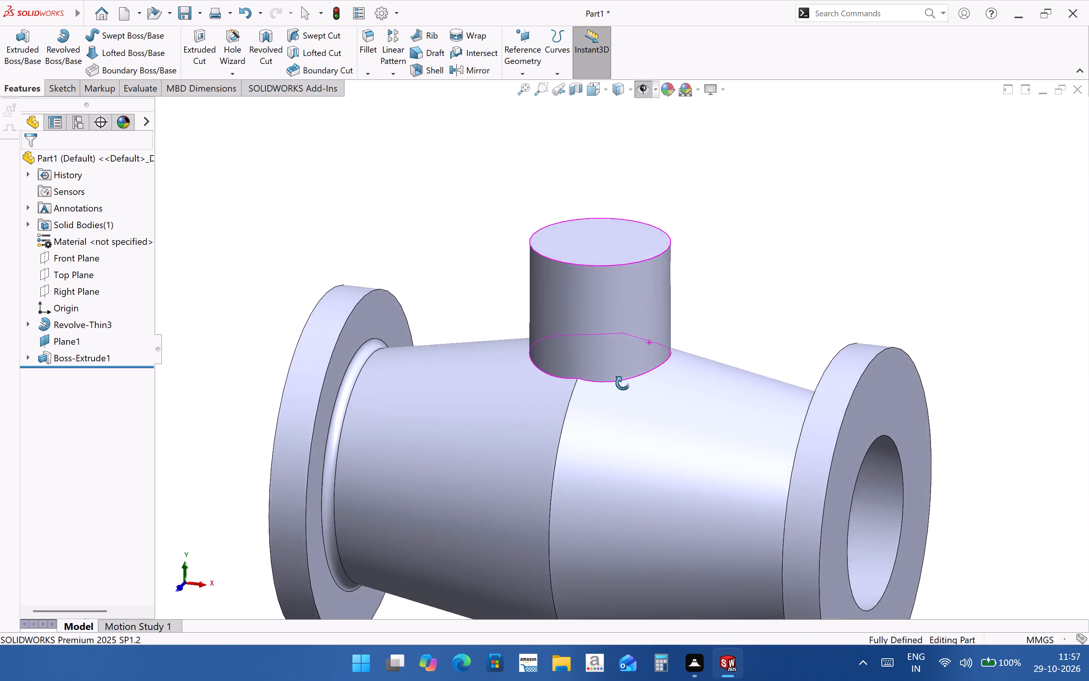
{"action": "middle_click_drag", "start_coordinate": [623, 383], "coordinate": [645, 293]}
{"action": "scroll", "coordinate": [690, 391], "scroll_direction": "up", "scroll_amount": 5}
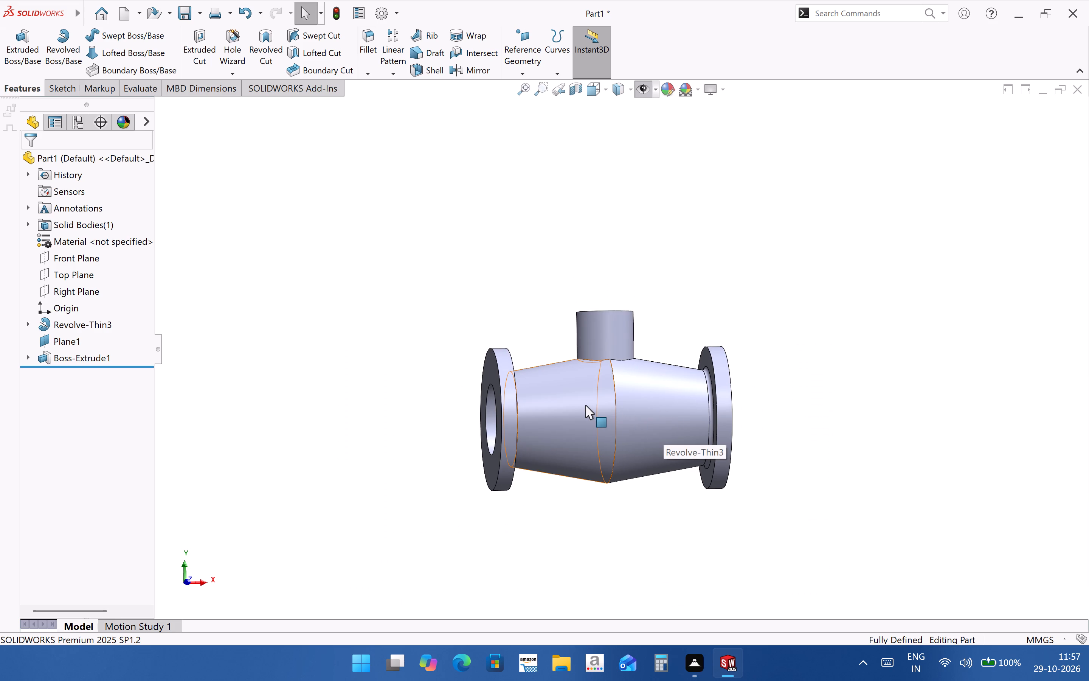
{"action": "middle_click_drag", "start_coordinate": [607, 376], "coordinate": [590, 545]}
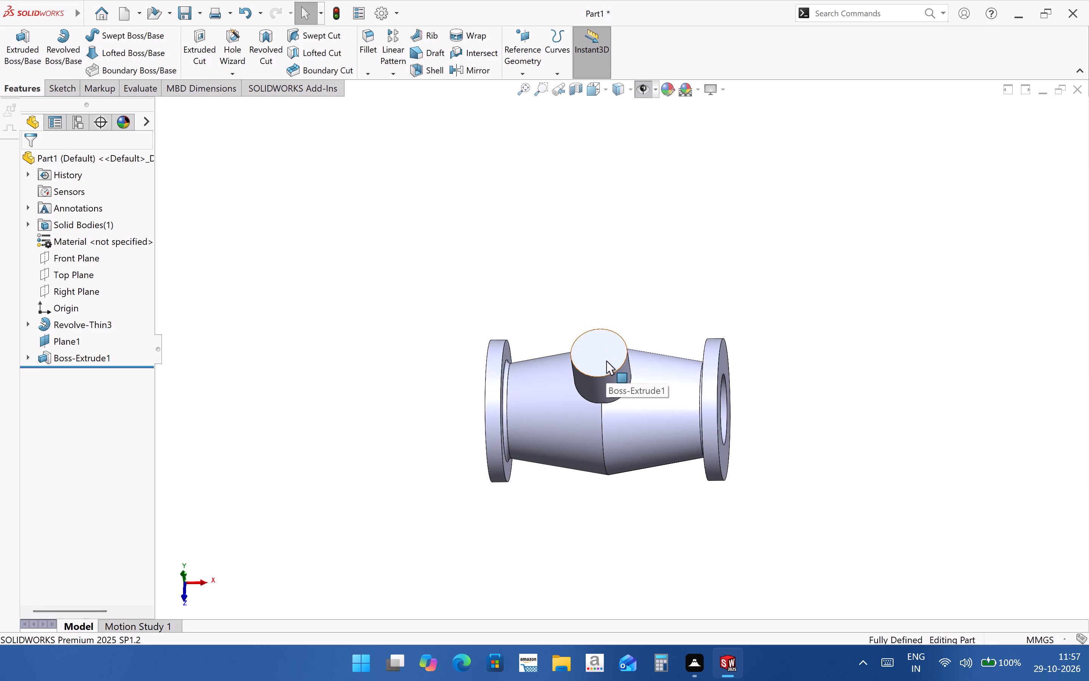
{"action": "left_click", "coordinate": [606, 361]}
{"action": "left_click", "coordinate": [643, 337]}
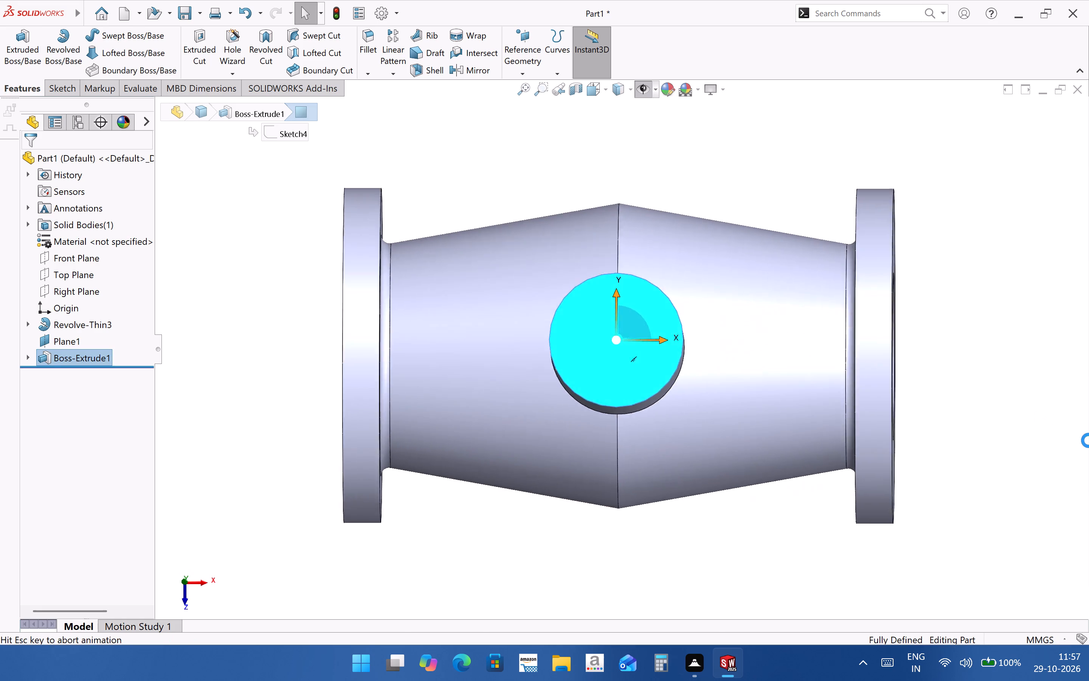
Sketch a center rectangle on the origin around the neck, about 141 mm wide and 119 mm high.
{"action": "scroll", "coordinate": [580, 380], "scroll_direction": "up", "scroll_amount": 2}
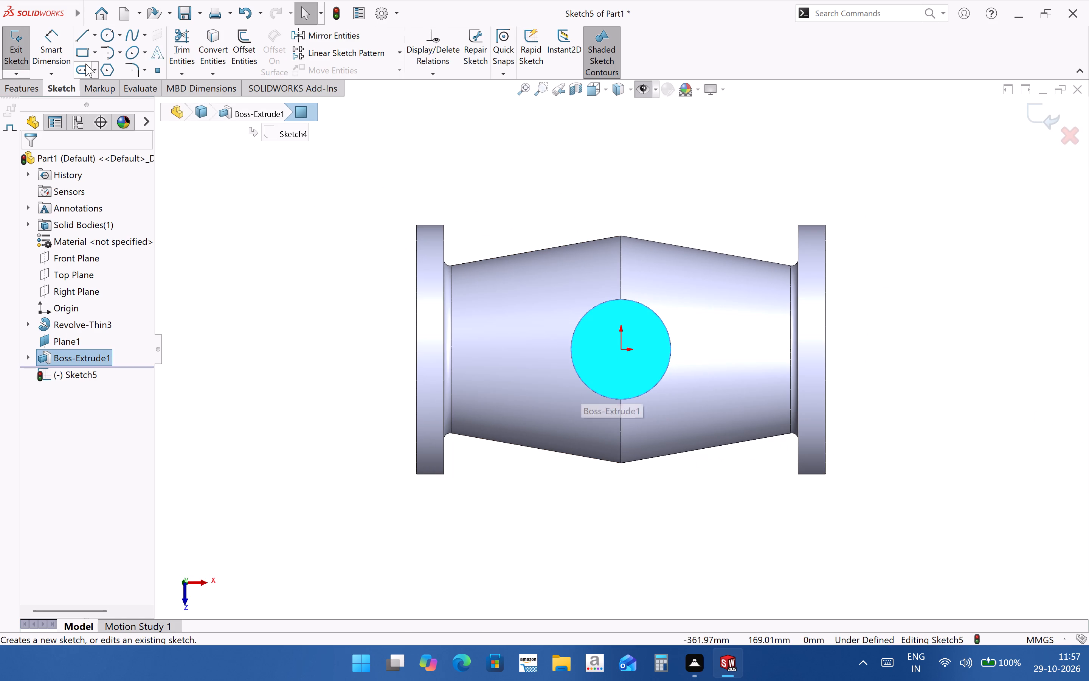
{"action": "left_click", "coordinate": [98, 50]}
{"action": "left_click", "coordinate": [96, 89]}
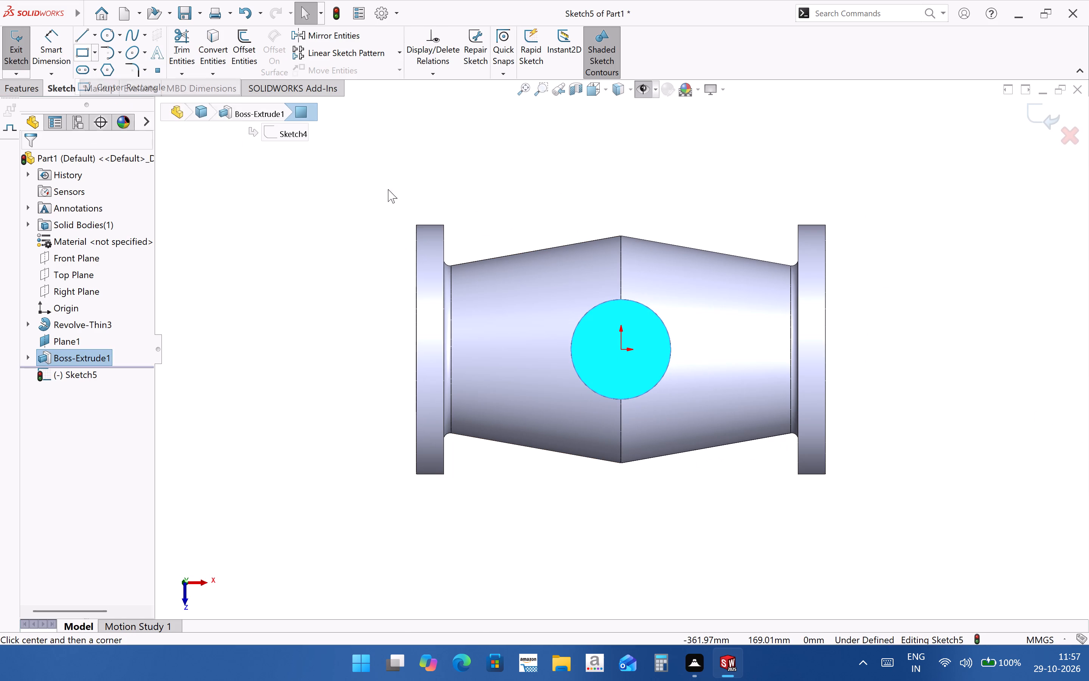
{"action": "left_click", "coordinate": [620, 348]}
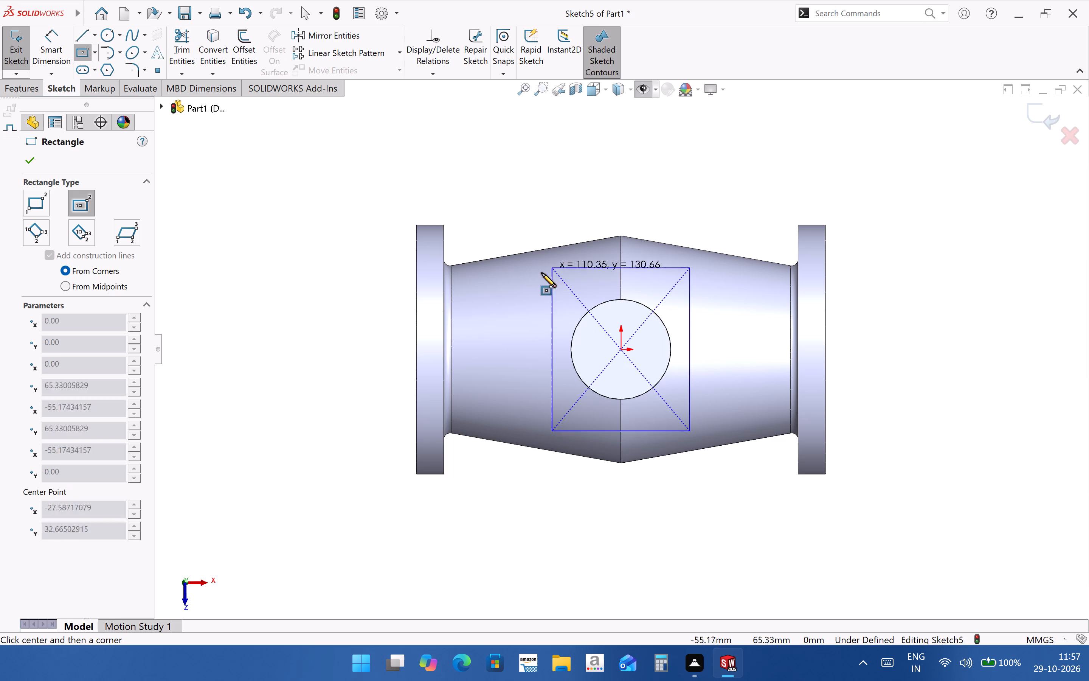
{"action": "left_click", "coordinate": [533, 275]}
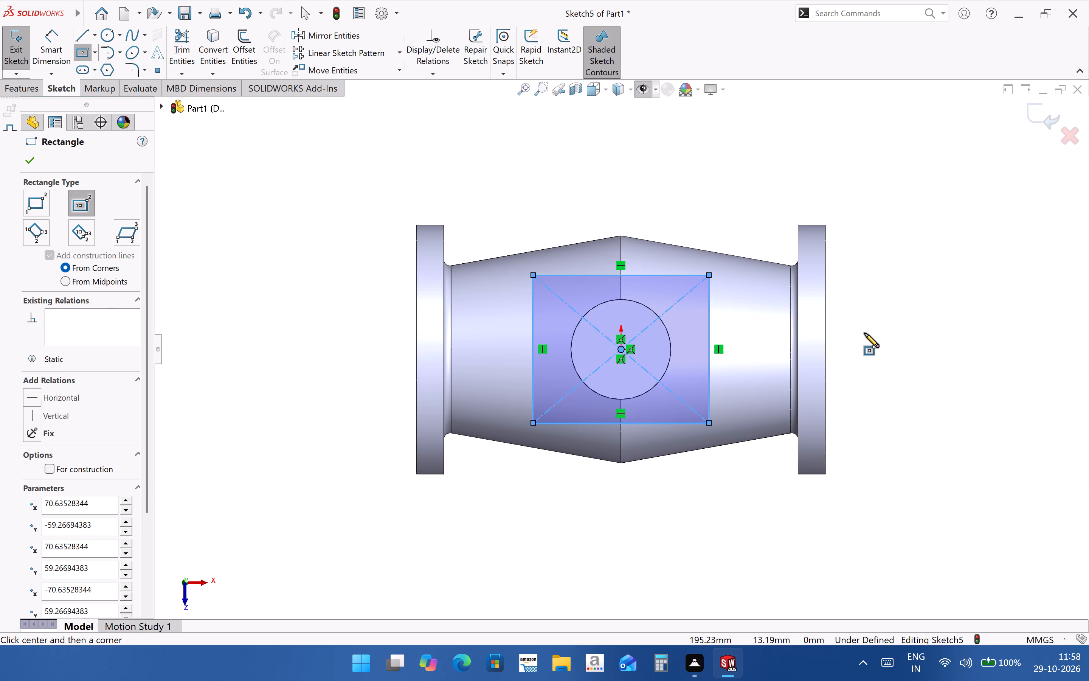
Dimension the rectangle's horizontal and vertical sides as 200 mm each.
{"action": "left_click", "coordinate": [59, 33]}
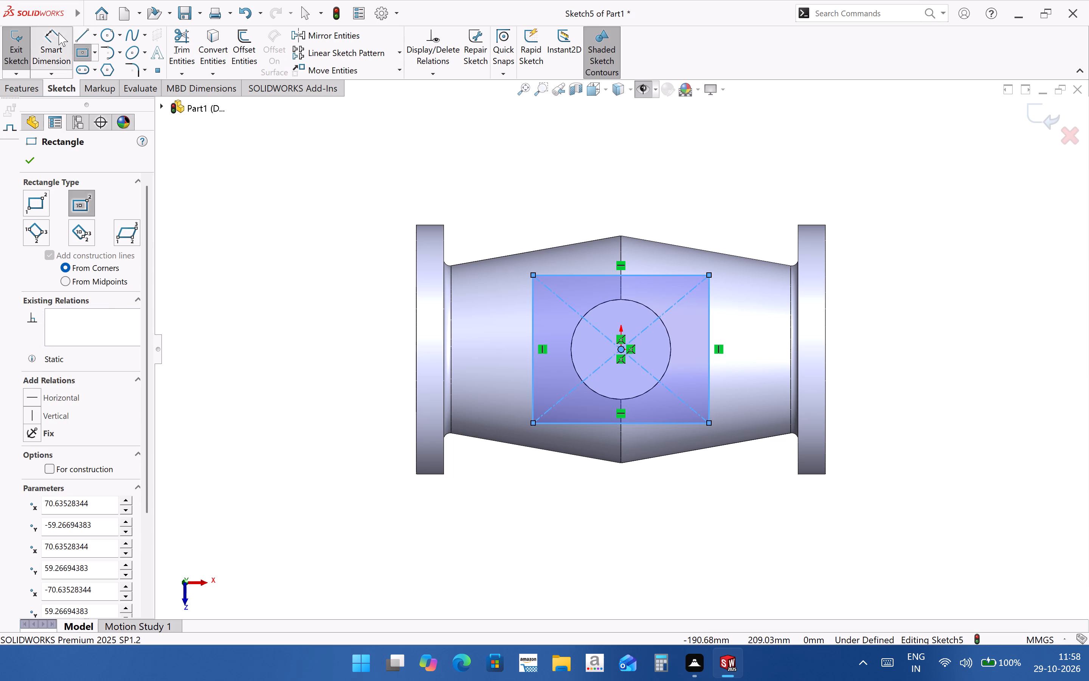
{"action": "left_click", "coordinate": [656, 274]}
{"action": "left_click", "coordinate": [656, 232]}
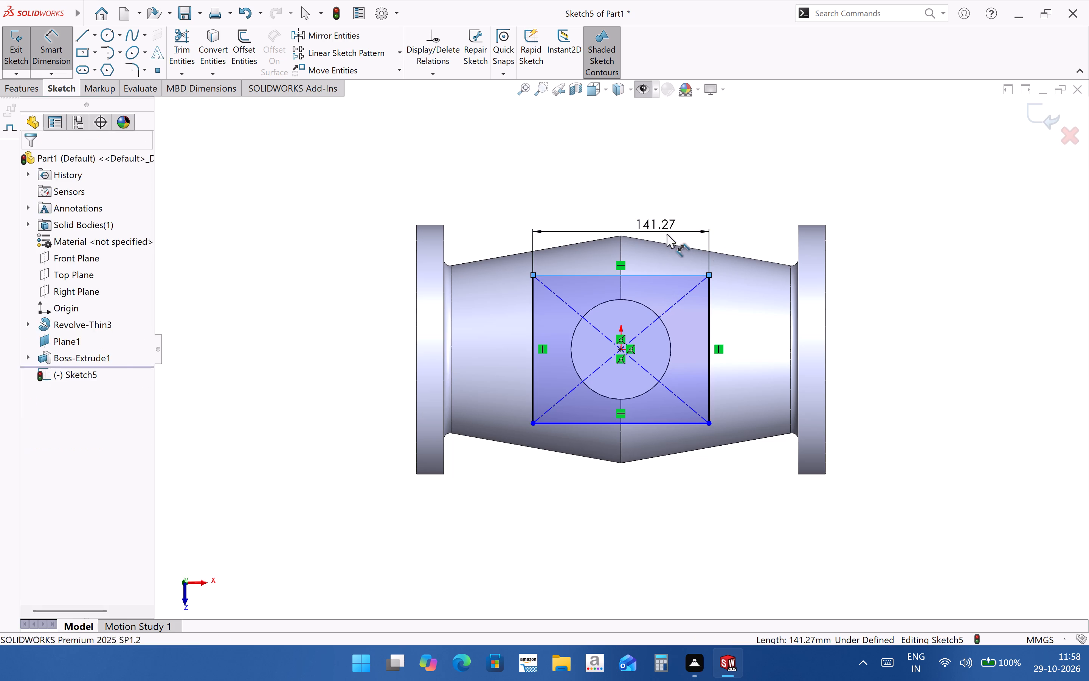
{"action": "type", "text": "200"}
{"action": "key", "text": "Return"}
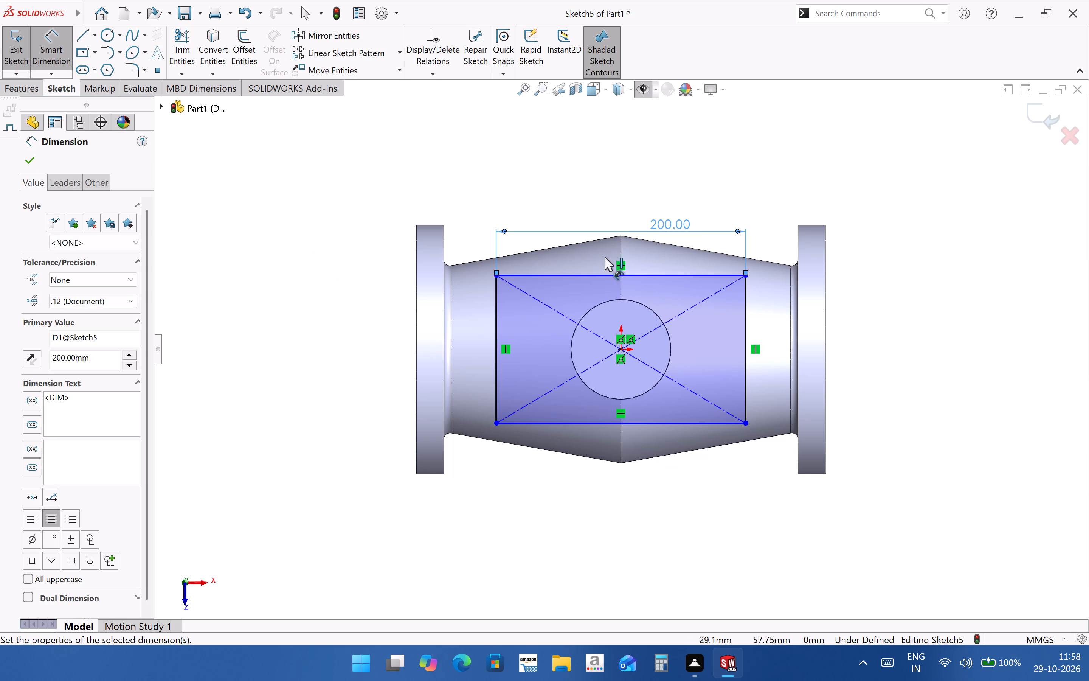
{"action": "left_click", "coordinate": [495, 369]}
{"action": "left_click", "coordinate": [488, 368]}
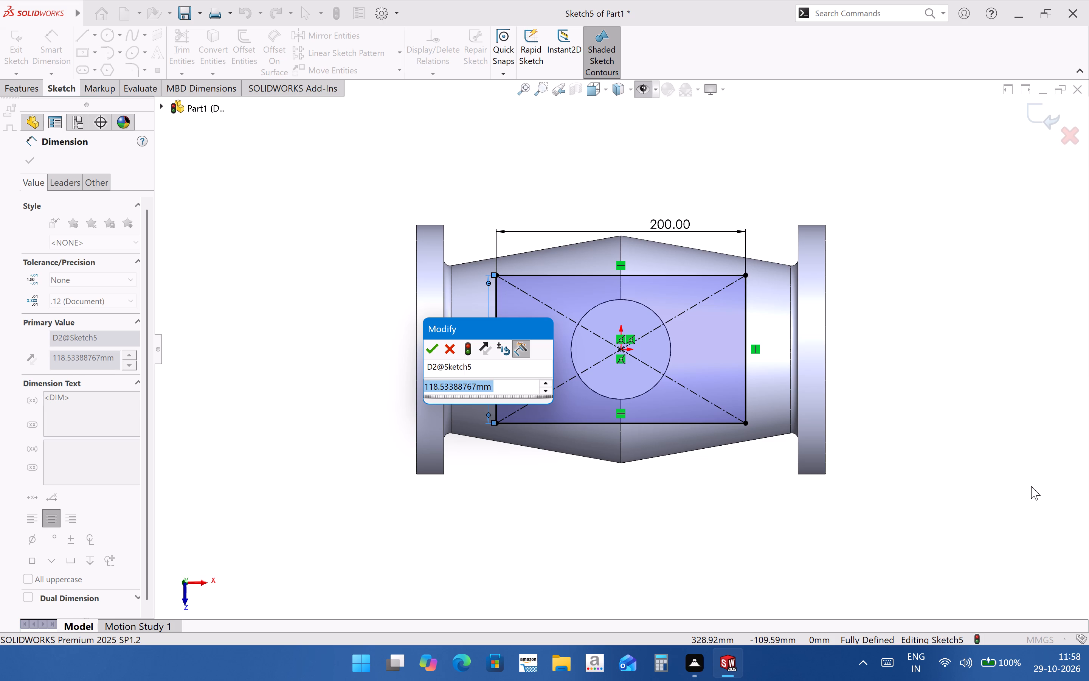
{"action": "key", "text": "2"}
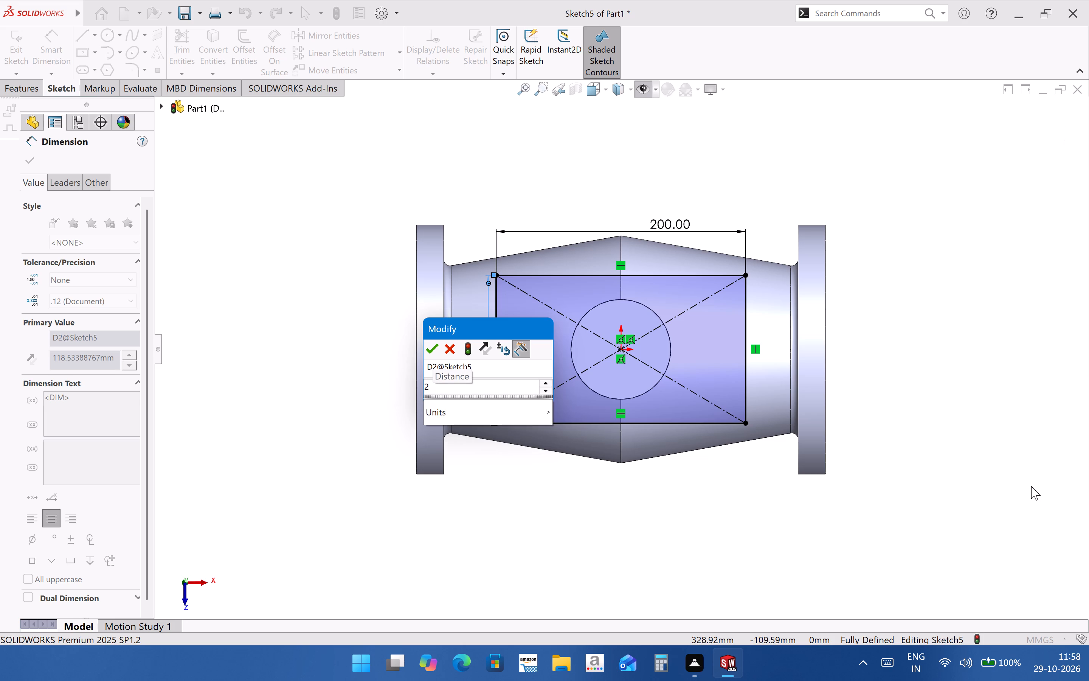
{"action": "type", "text": "00"}
{"action": "key", "text": "Return"}
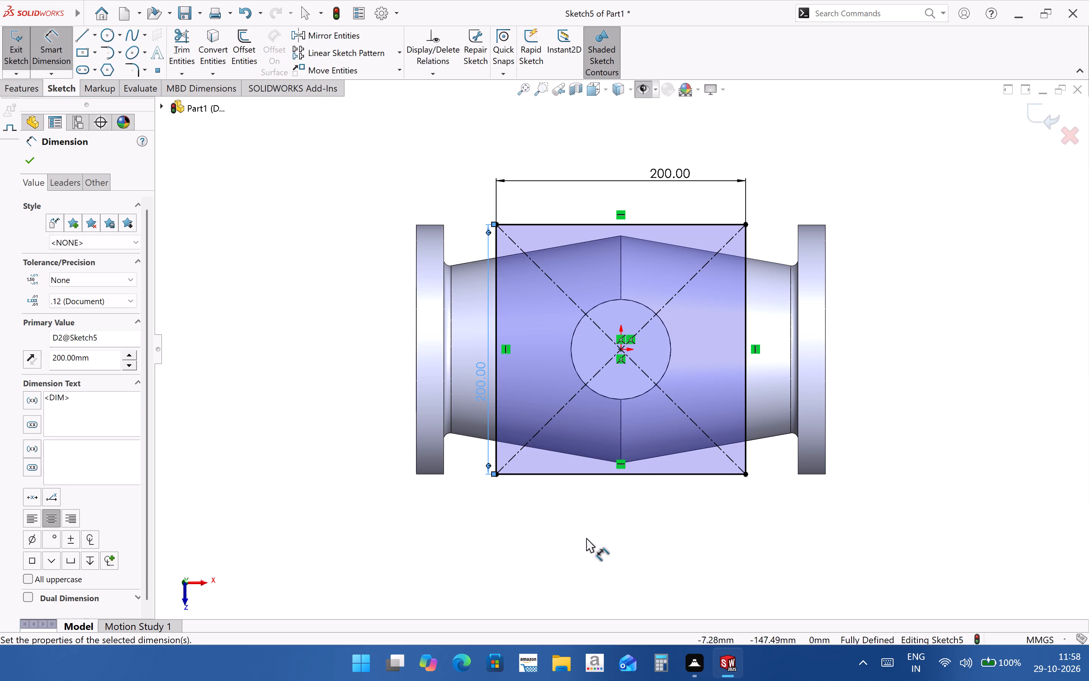
{"action": "middle_click_drag", "start_coordinate": [585, 538], "coordinate": [580, 437]}
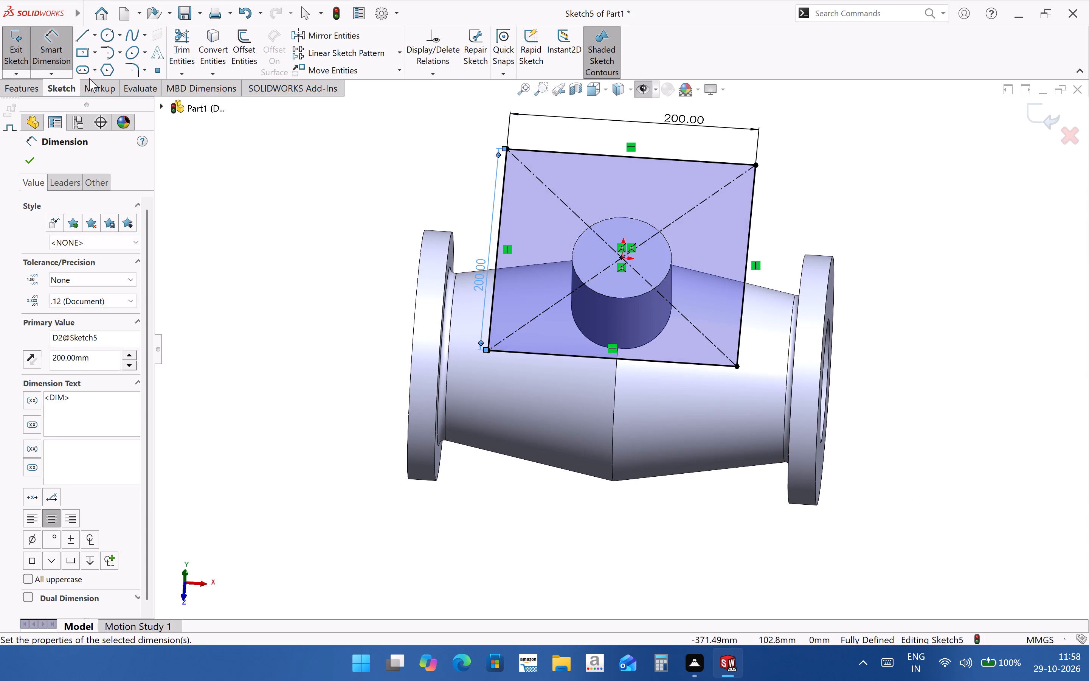
Extrude the 200 mm square sketch 35 mm outward from the neck's end, merging it with the body.
{"action": "left_click", "coordinate": [20, 85]}
{"action": "left_click", "coordinate": [24, 59]}
{"action": "middle_click_drag", "start_coordinate": [636, 398], "coordinate": [655, 274]}
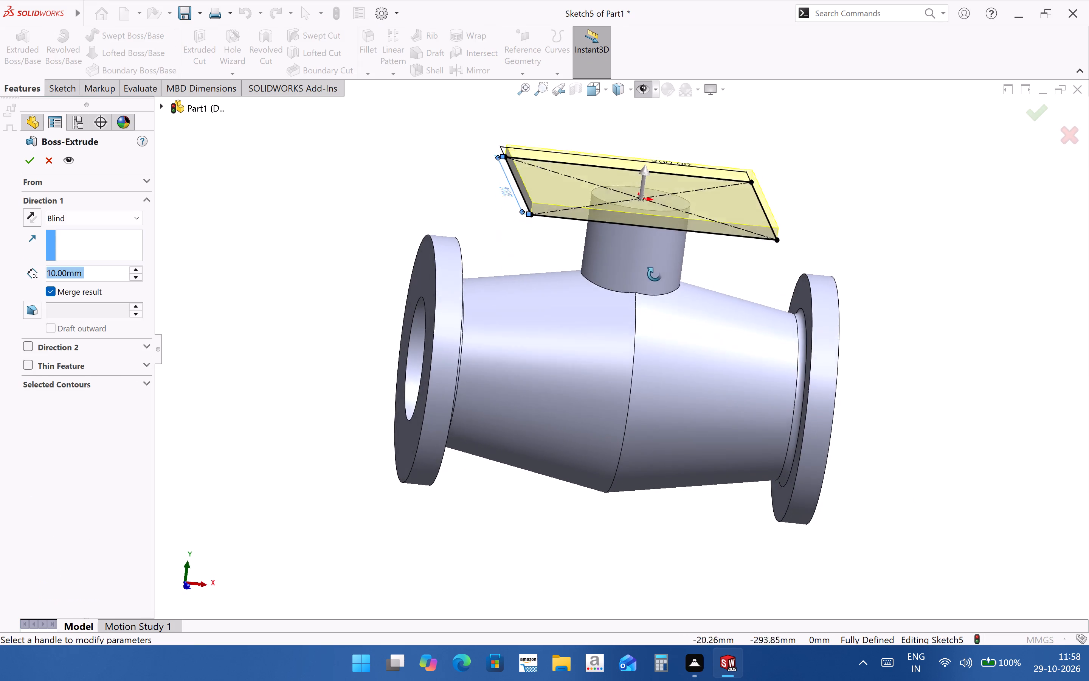
{"action": "middle_click_drag", "start_coordinate": [655, 274], "coordinate": [659, 249]}
{"action": "left_click", "coordinate": [107, 269]}
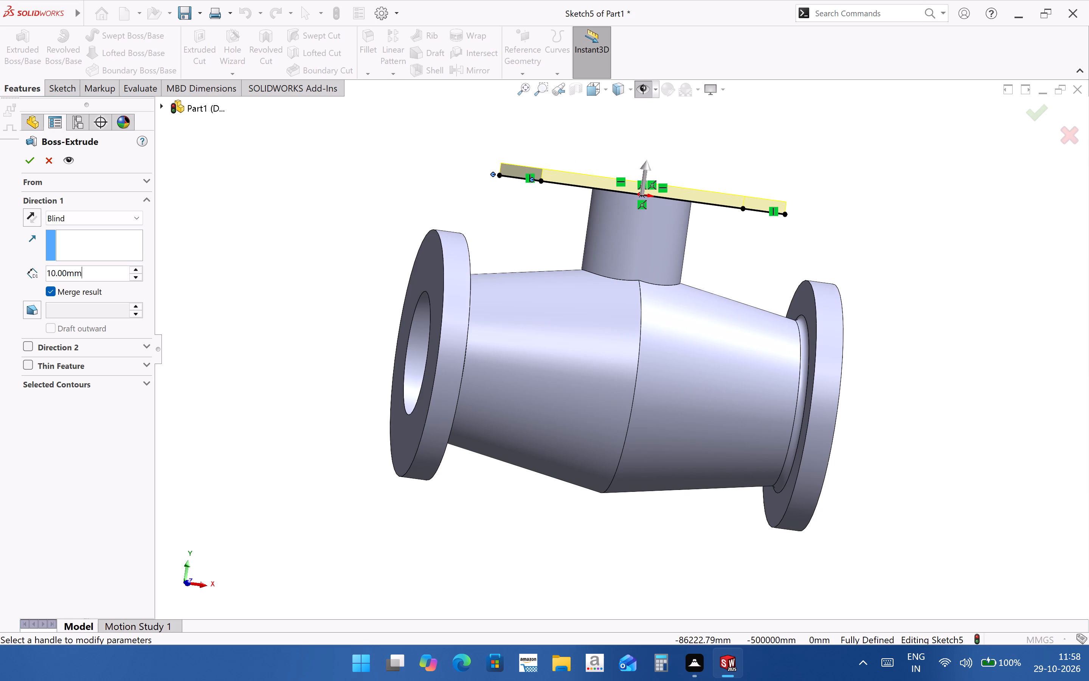
{"action": "left_click_drag", "start_coordinate": [107, 271], "coordinate": [29, 269]}
{"action": "key", "text": "BackSpace"}
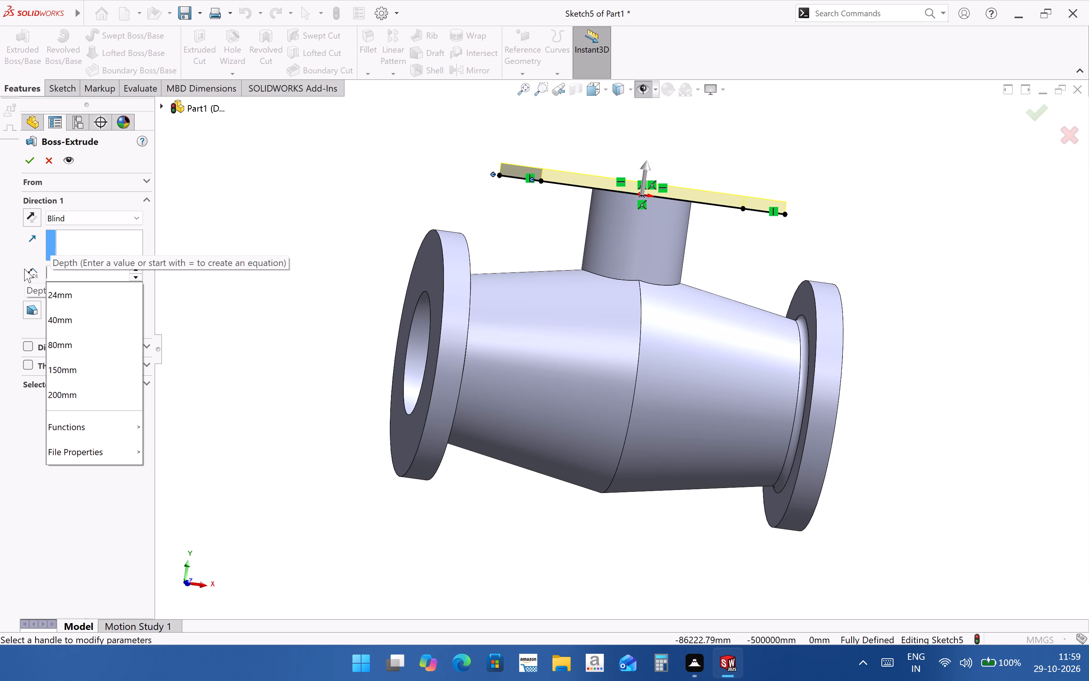
{"action": "type", "text": "35"}
{"action": "key", "text": "Return"}
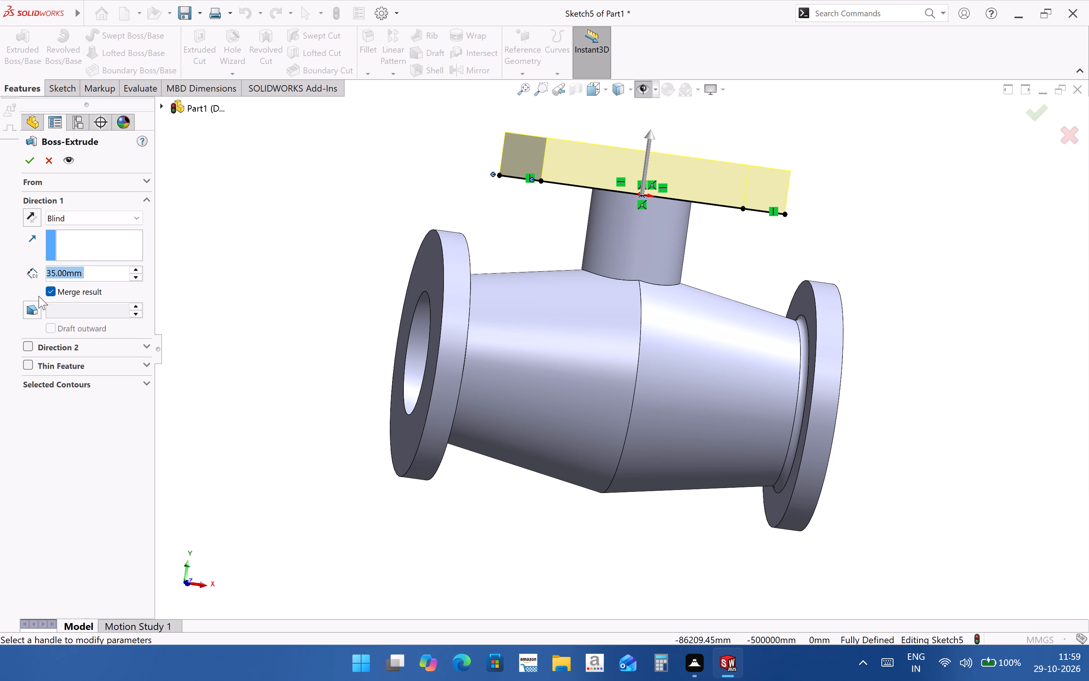
{"action": "scroll", "coordinate": [646, 361], "scroll_direction": "up", "scroll_amount": 1}
{"action": "left_click", "coordinate": [1048, 117]}
{"action": "middle_click_drag", "start_coordinate": [661, 281], "coordinate": [661, 287]}
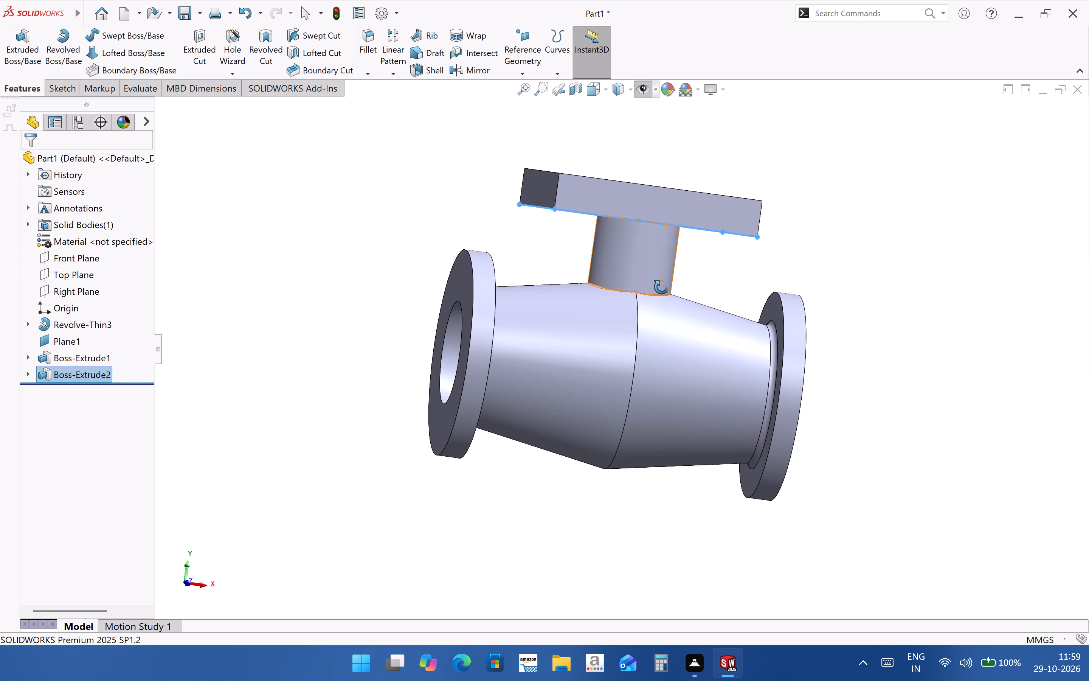
{"action": "middle_click_drag", "start_coordinate": [661, 287], "coordinate": [662, 381]}
{"action": "left_click", "coordinate": [1088, 470]}
Reopen the sketch of the square flange for editing.
{"action": "middle_click_drag", "start_coordinate": [695, 457], "coordinate": [679, 409]}
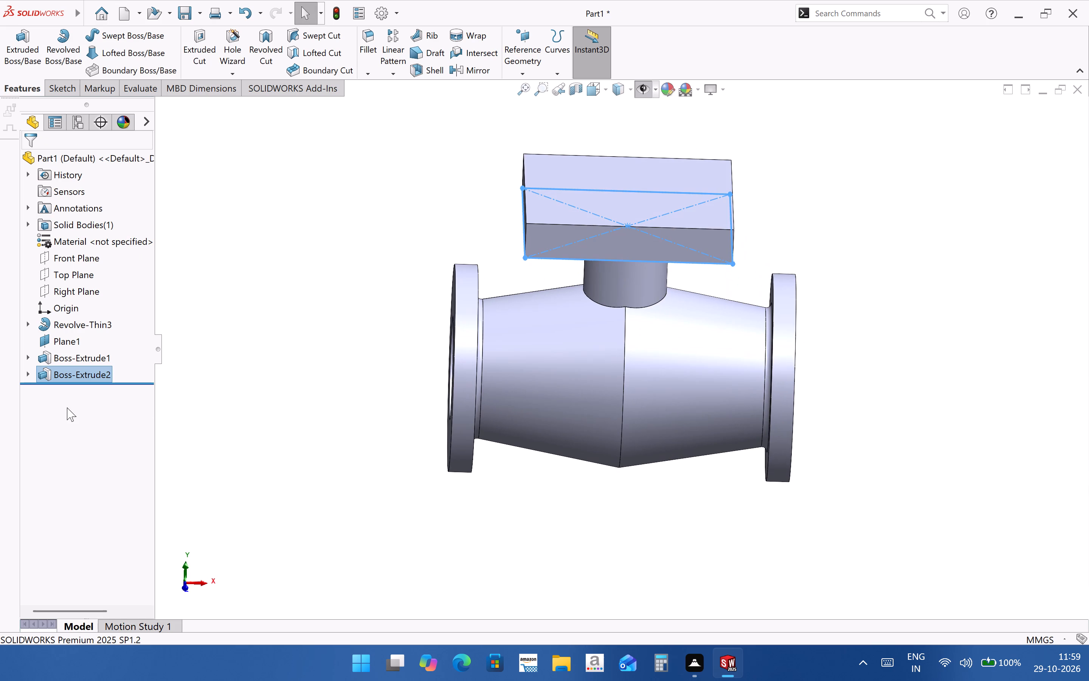
{"action": "left_click", "coordinate": [28, 374]}
{"action": "left_click", "coordinate": [85, 395]}
{"action": "left_click", "coordinate": [92, 361]}
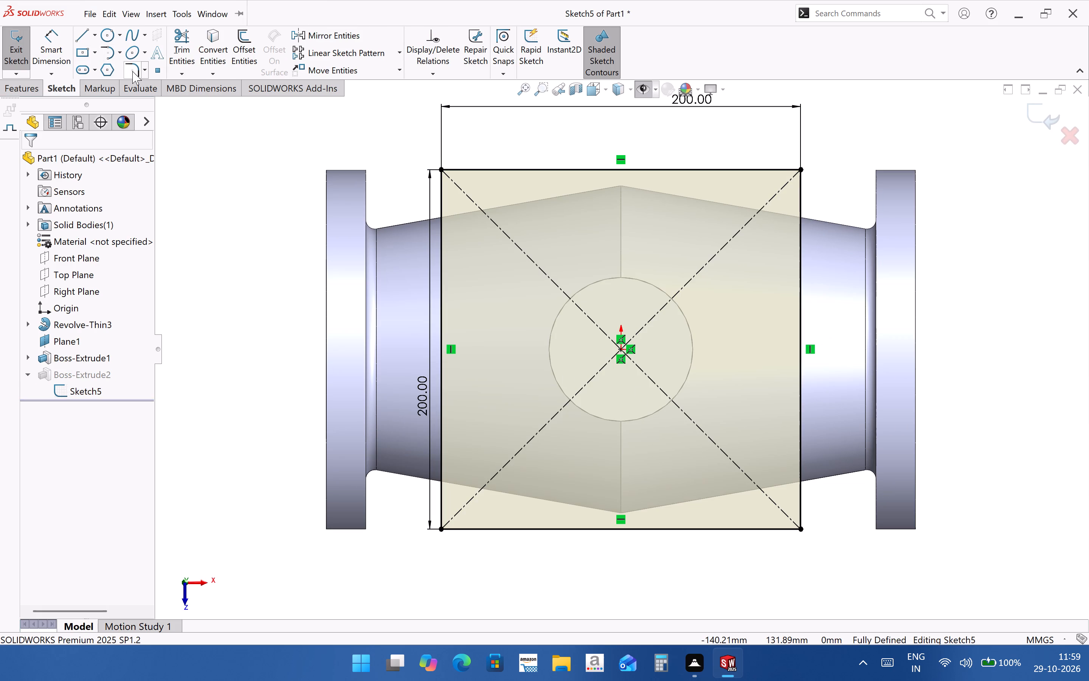
Try to add sketch fillets with a 20 mm radius to all four corners of the square.
{"action": "left_click", "coordinate": [132, 71]}
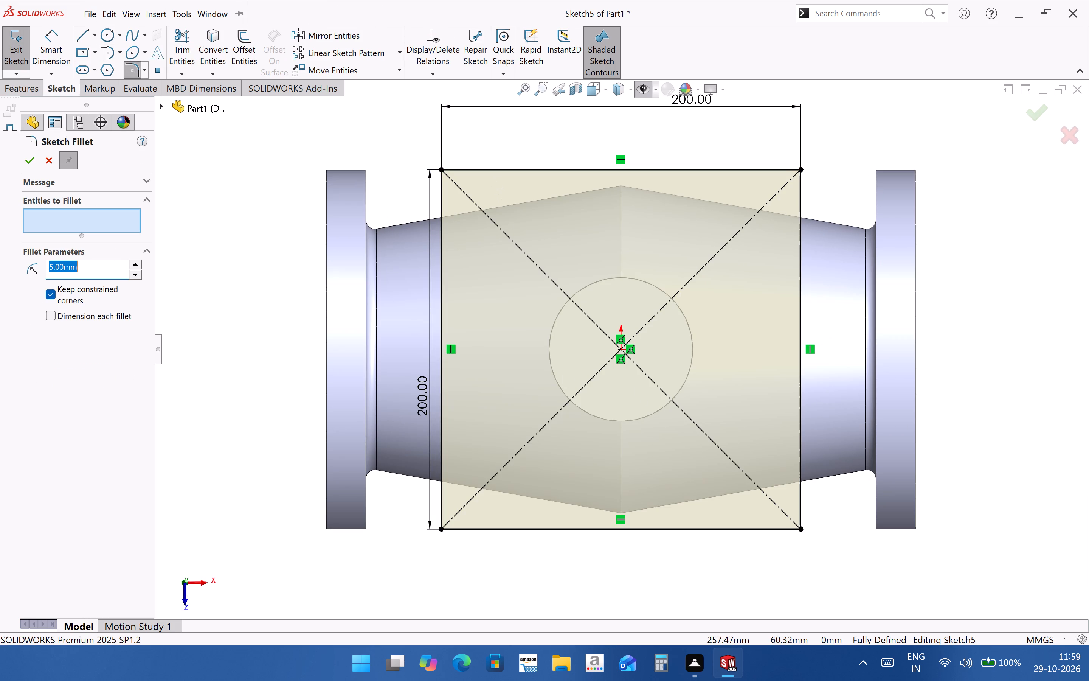
{"action": "type", "text": "20"}
{"action": "key", "text": "Return"}
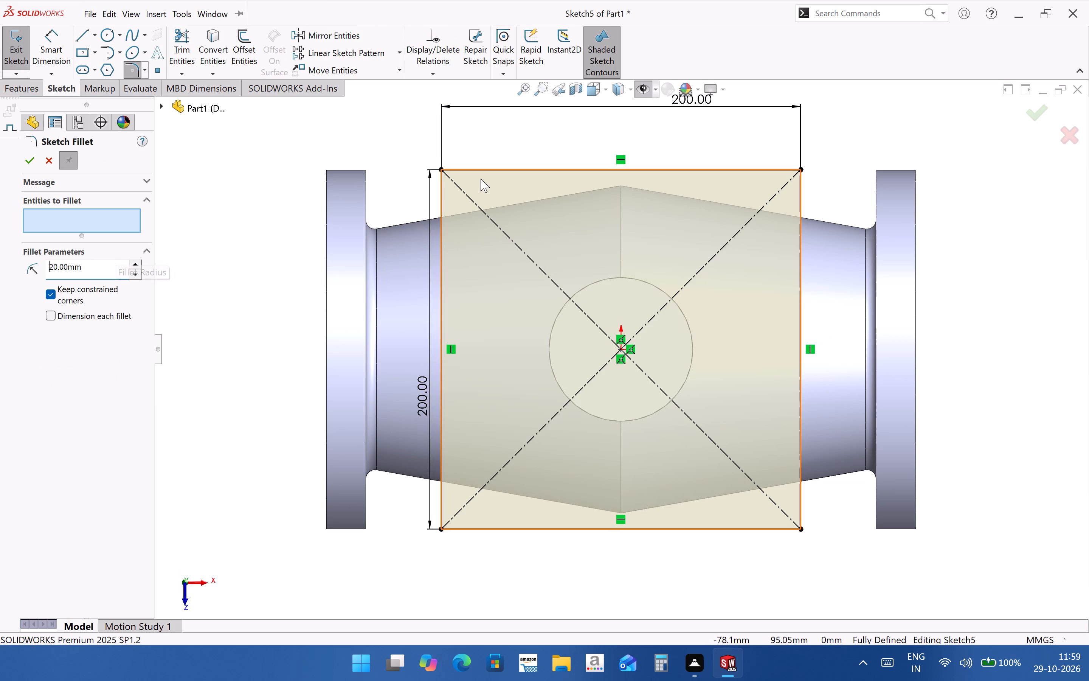
{"action": "left_click", "coordinate": [481, 172]}
{"action": "left_click", "coordinate": [441, 205]}
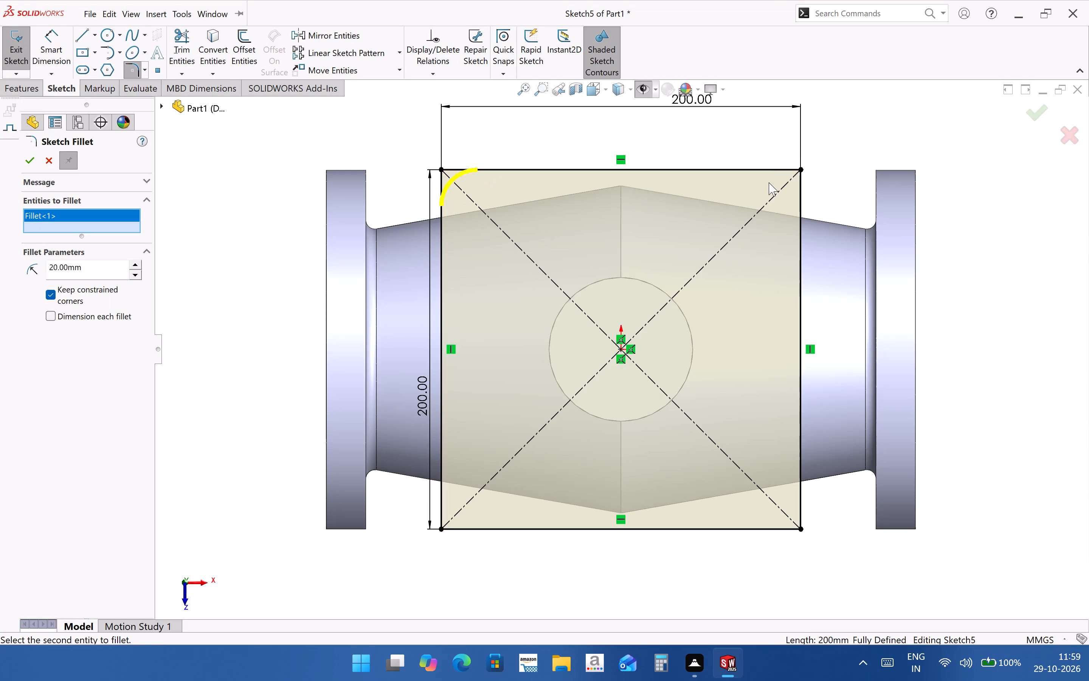
{"action": "left_click", "coordinate": [772, 170]}
{"action": "left_click", "coordinate": [802, 208]}
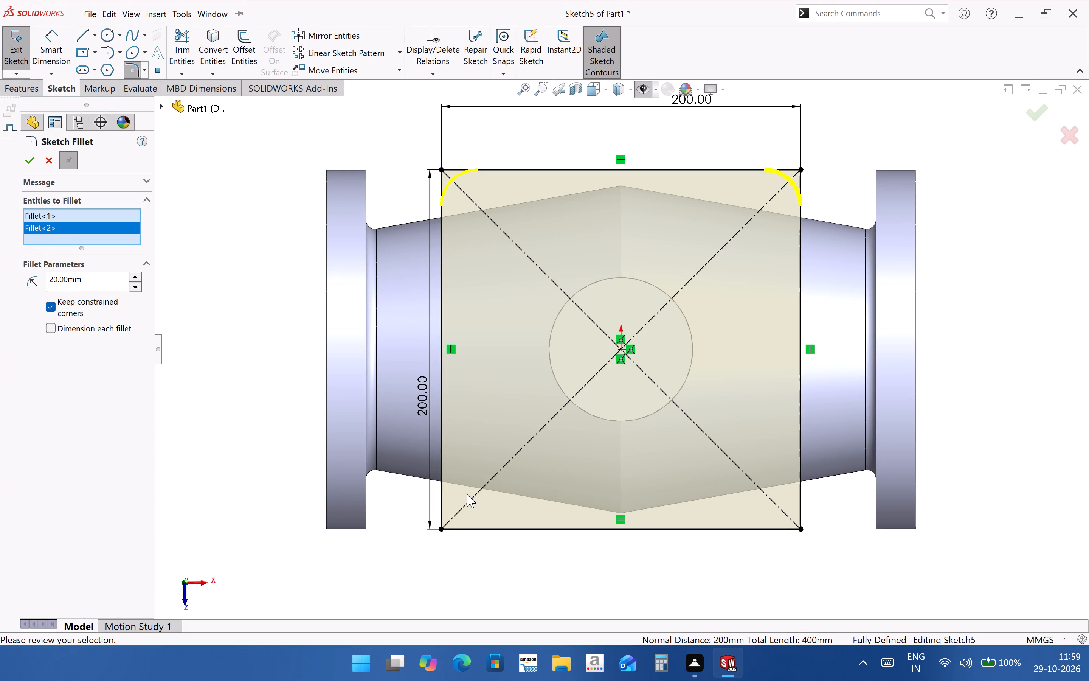
{"action": "left_click", "coordinate": [442, 494]}
{"action": "left_click", "coordinate": [470, 527]}
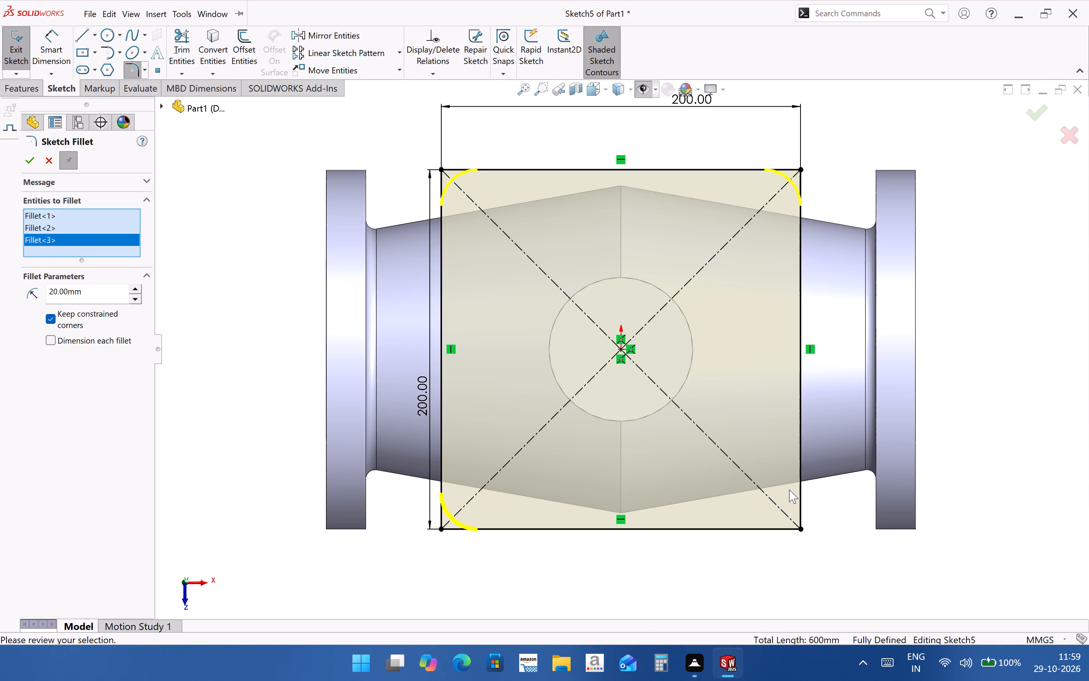
{"action": "left_click", "coordinate": [798, 485]}
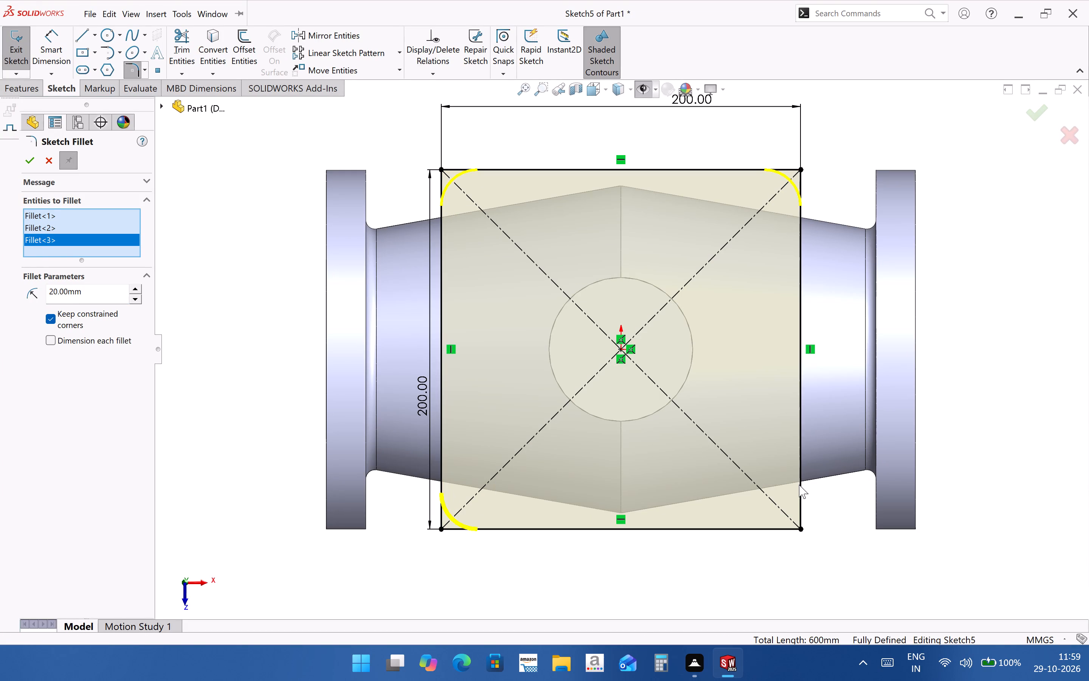
{"action": "left_click", "coordinate": [799, 485]}
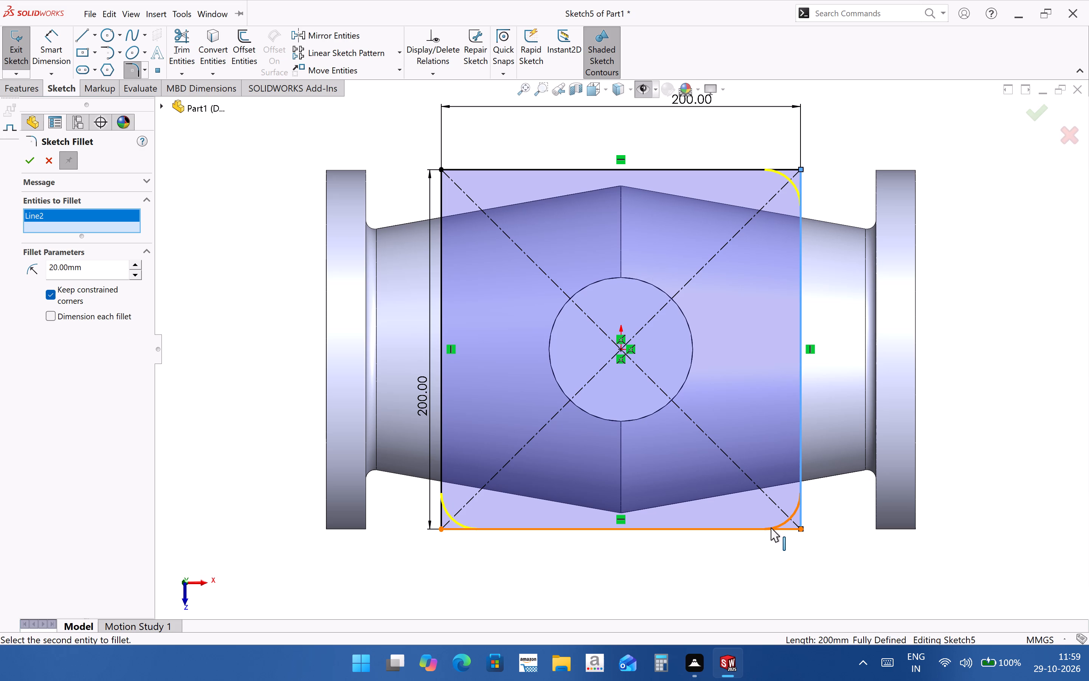
{"action": "left_click", "coordinate": [771, 527]}
{"action": "left_click", "coordinate": [1038, 118]}
{"action": "left_click", "coordinate": [1024, 247]}
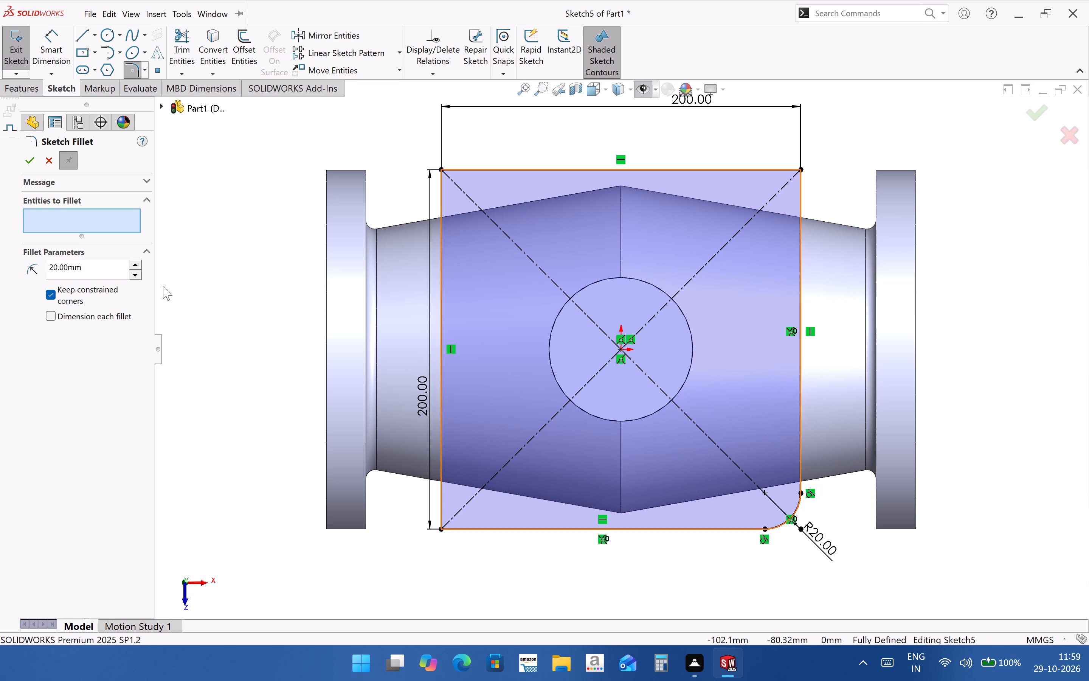
Add 20 mm sketch fillets to the three remaining sharp corners of the square and finish the fillet command.
{"action": "left_click", "coordinate": [504, 530]}
{"action": "left_click", "coordinate": [440, 502]}
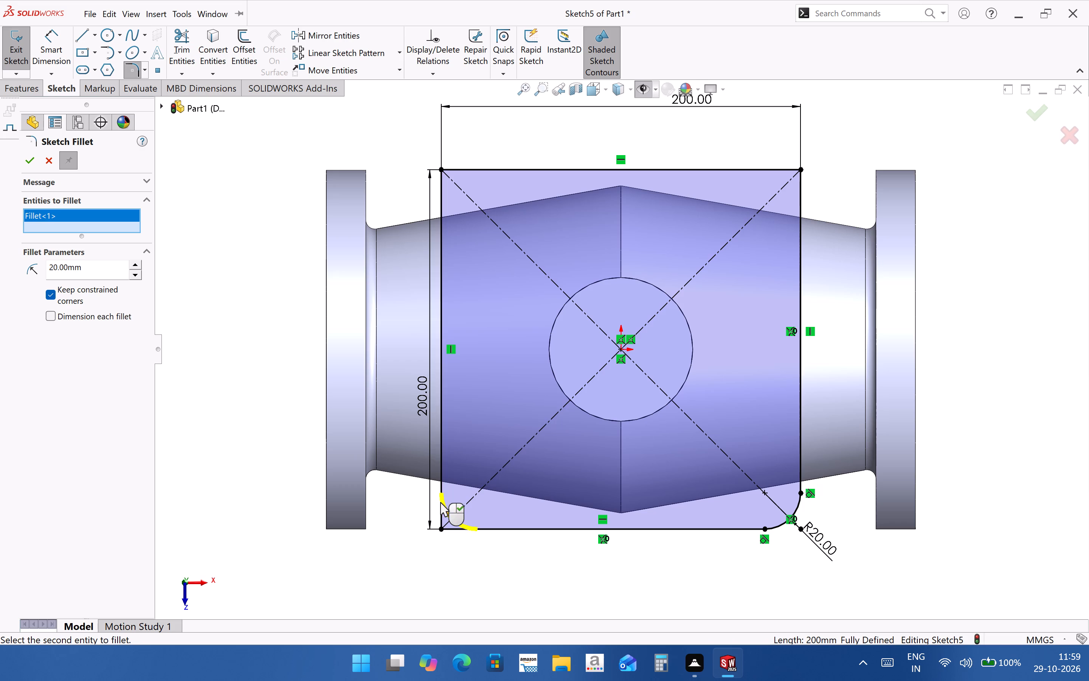
{"action": "left_click", "coordinate": [766, 169]}
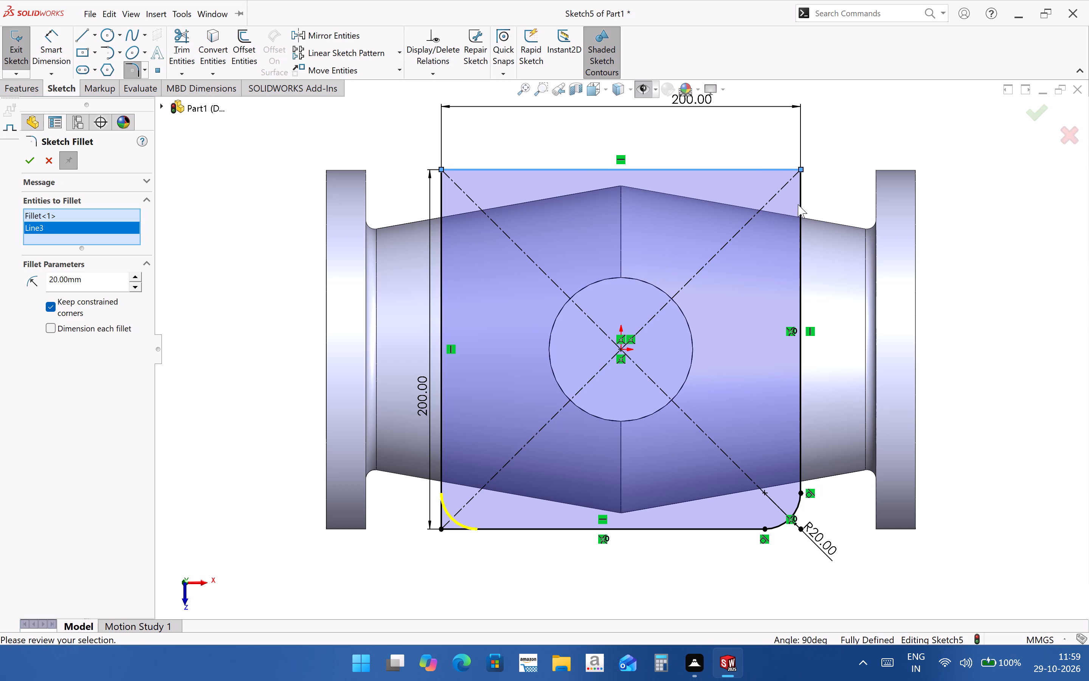
{"action": "left_click", "coordinate": [799, 205]}
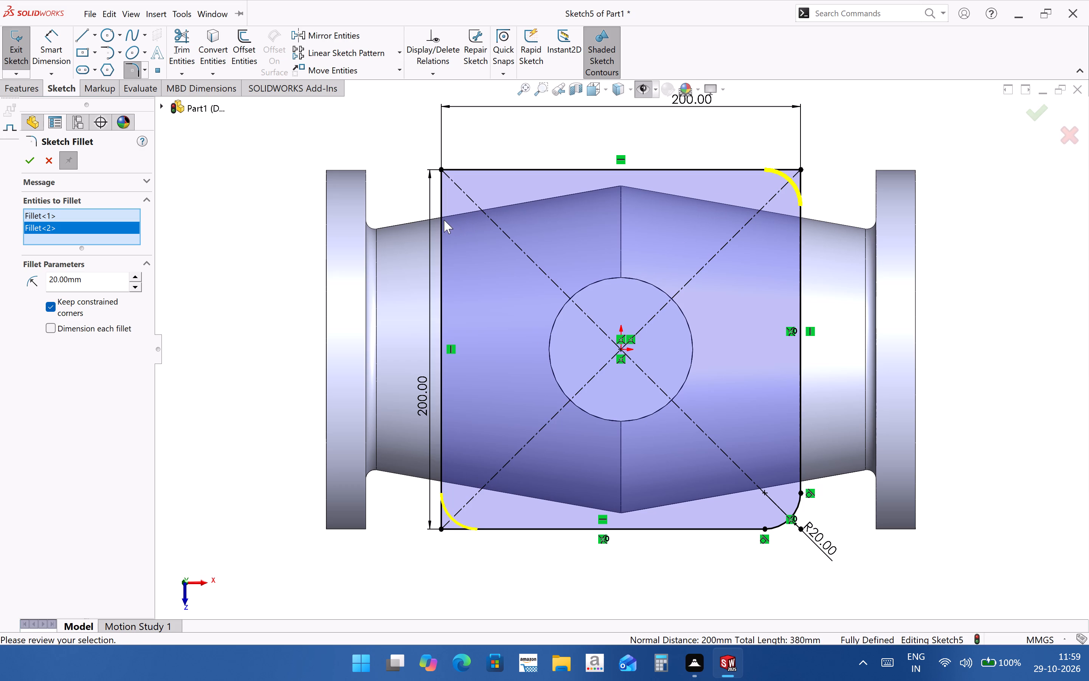
{"action": "left_click", "coordinate": [442, 219]}
{"action": "left_click", "coordinate": [481, 171]}
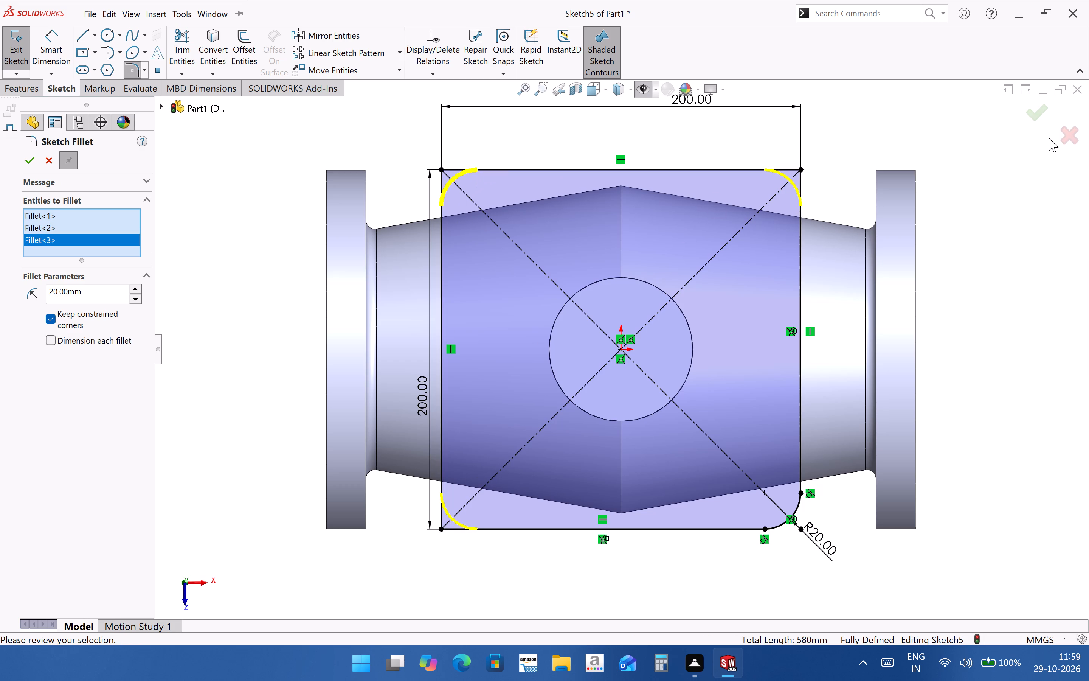
{"action": "left_click", "coordinate": [1041, 117]}
{"action": "left_click", "coordinate": [1042, 328]}
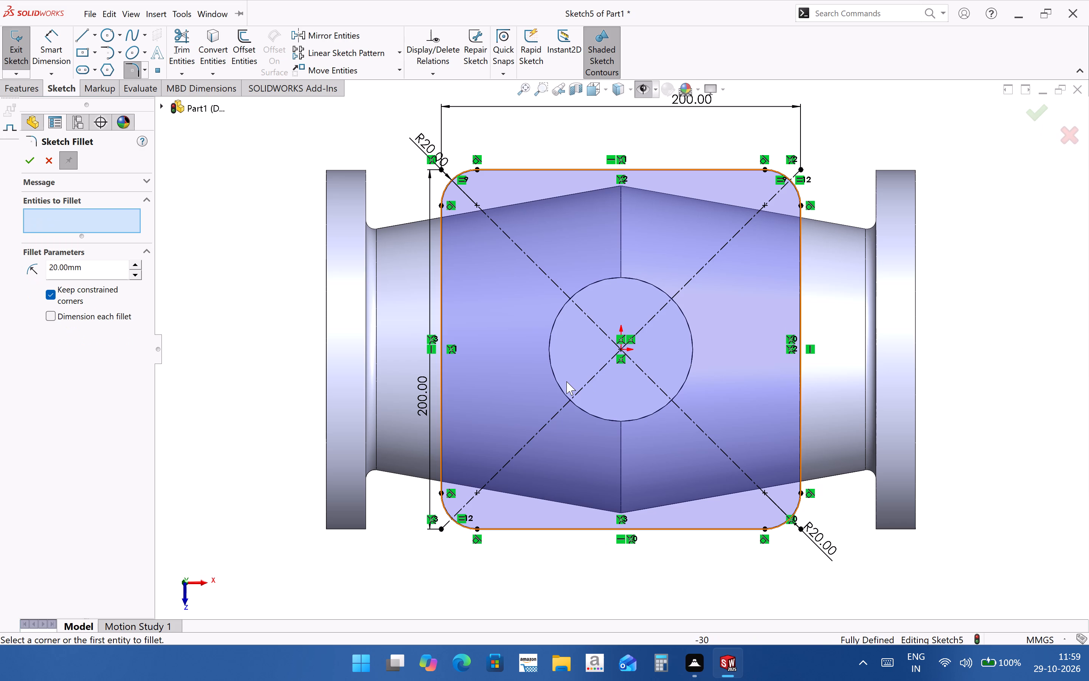
{"action": "scroll", "coordinate": [494, 500], "scroll_direction": "up", "scroll_amount": 2}
{"action": "middle_click_drag", "start_coordinate": [542, 495], "coordinate": [551, 383]}
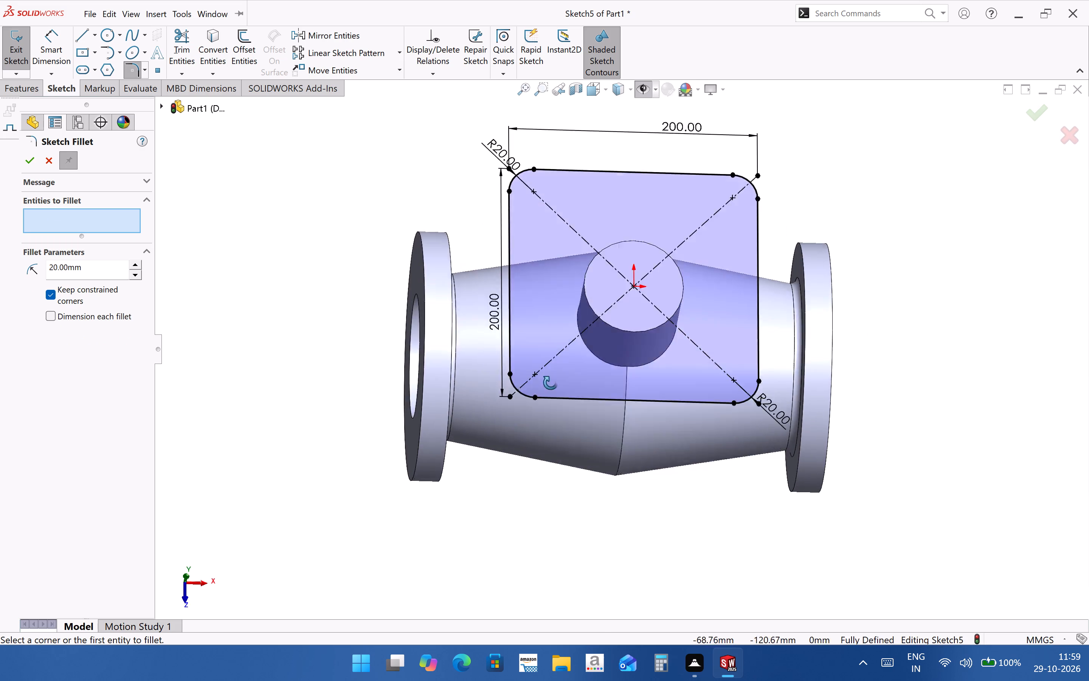
{"action": "middle_click_drag", "start_coordinate": [551, 383], "coordinate": [568, 260]}
{"action": "left_click", "coordinate": [31, 152]}
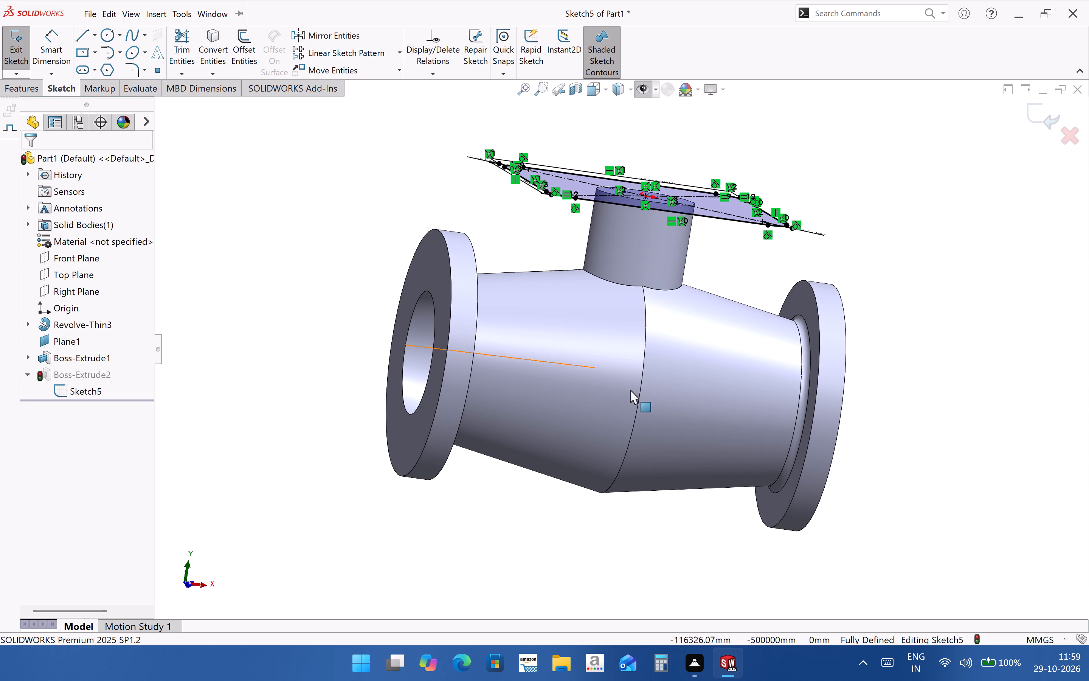
Exit the edited sketch to rebuild the square flange with its rounded corners.
{"action": "scroll", "coordinate": [640, 391], "scroll_direction": "up", "scroll_amount": 2}
{"action": "middle_click_drag", "start_coordinate": [692, 358], "coordinate": [659, 513]}
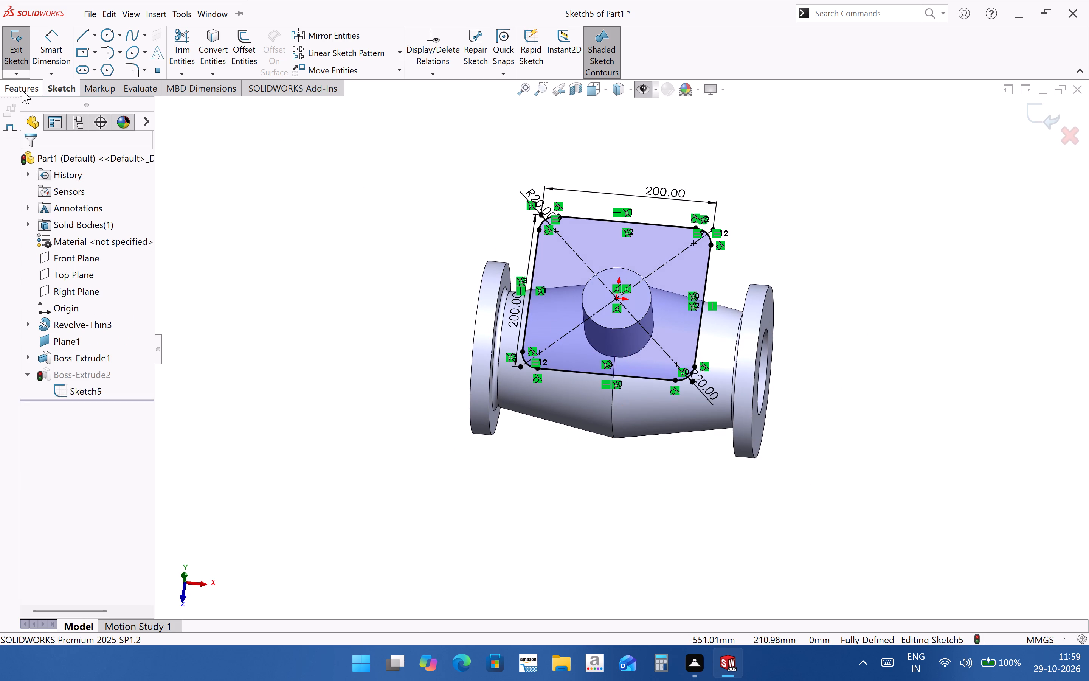
{"action": "left_click", "coordinate": [22, 90]}
{"action": "left_click", "coordinate": [944, 262]}
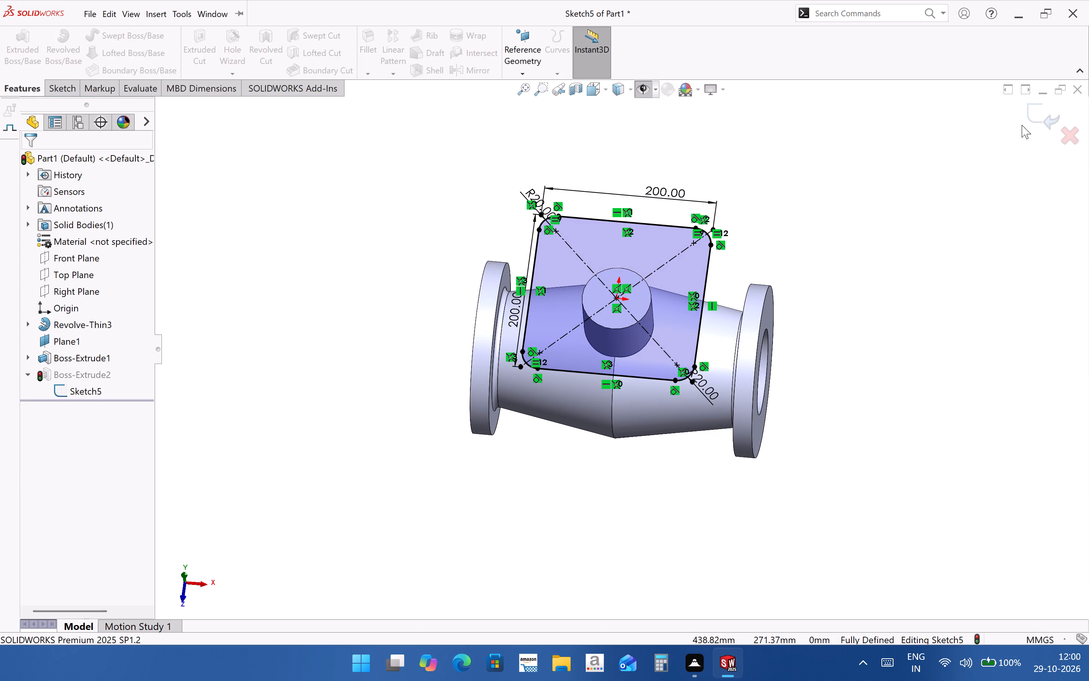
{"action": "scroll", "coordinate": [734, 389], "scroll_direction": "down", "scroll_amount": 2}
{"action": "middle_click_drag", "start_coordinate": [695, 391], "coordinate": [710, 310]}
{"action": "scroll", "coordinate": [732, 412], "scroll_direction": "up", "scroll_amount": 3}
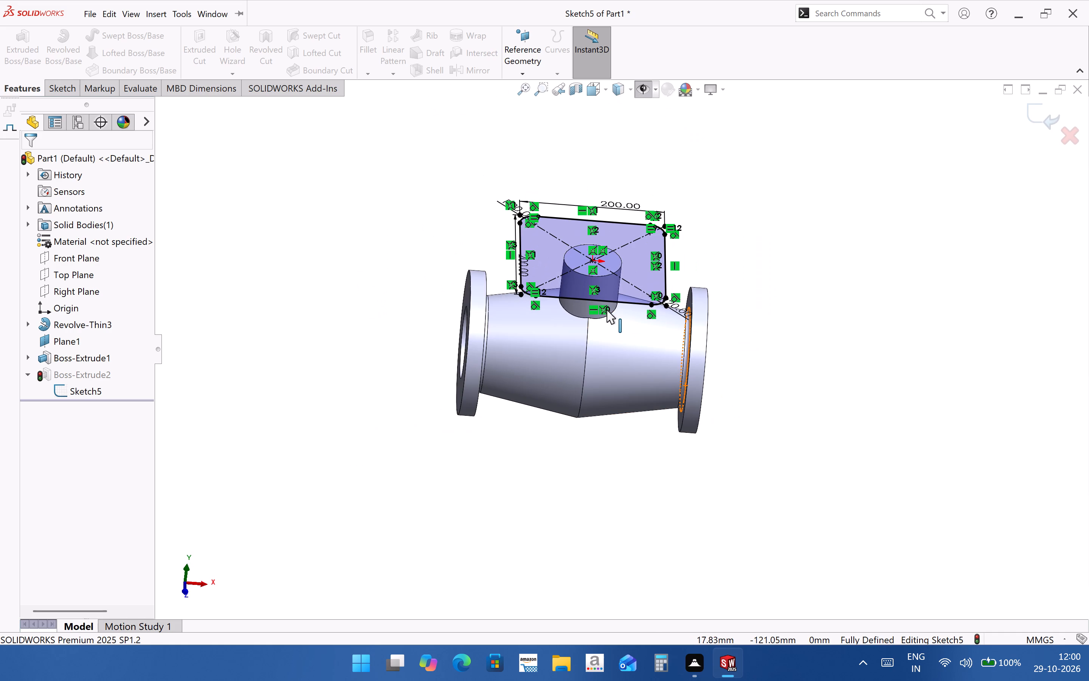
{"action": "left_click", "coordinate": [1035, 121]}
{"action": "left_click", "coordinate": [906, 387]}
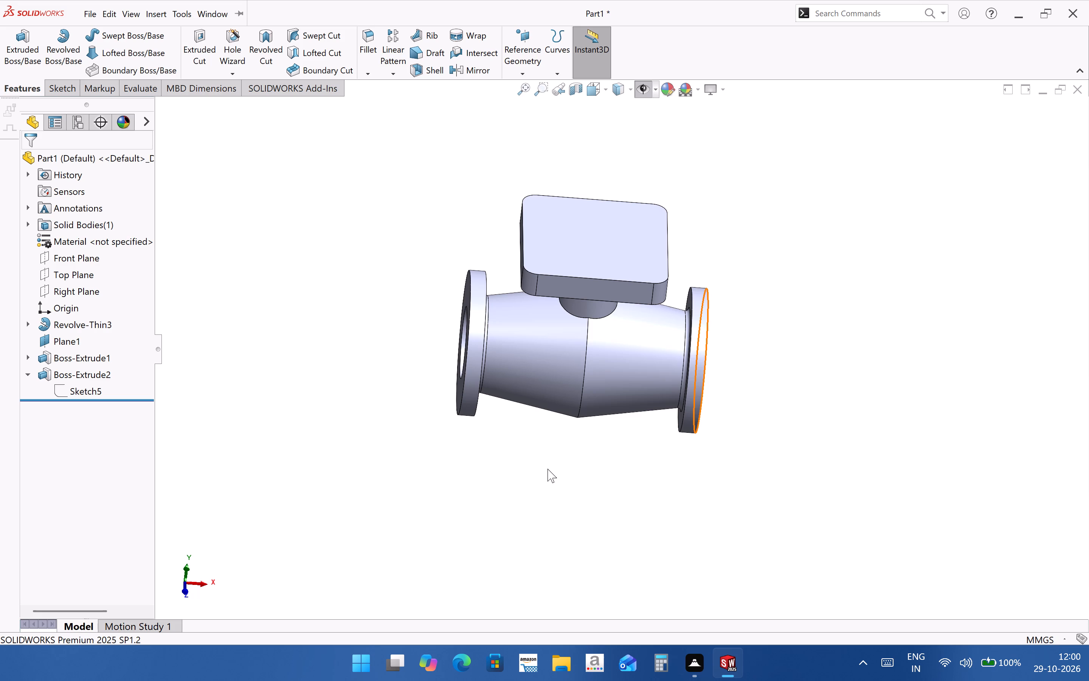
Measure the distance between the square flange's outer face and the tapered inner surface of the main body's bore.
{"action": "middle_click_drag", "start_coordinate": [596, 454], "coordinate": [565, 555]}
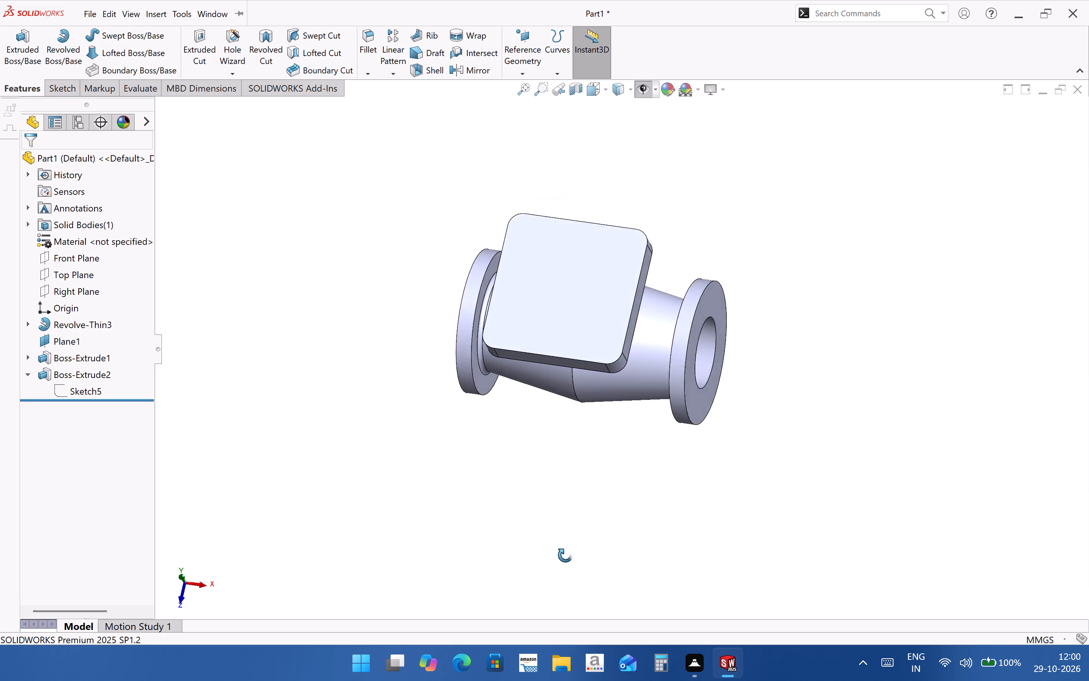
{"action": "middle_click_drag", "start_coordinate": [565, 555], "coordinate": [518, 680]}
{"action": "middle_click_drag", "start_coordinate": [767, 392], "coordinate": [681, 647]}
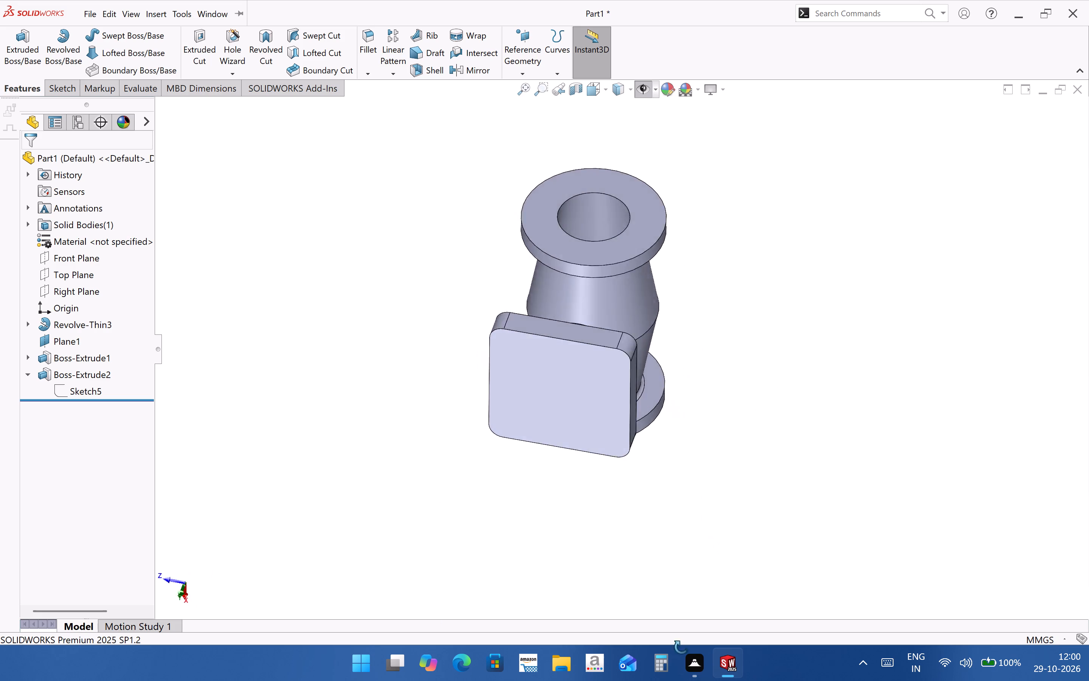
{"action": "middle_click_drag", "start_coordinate": [681, 647], "coordinate": [518, 443]}
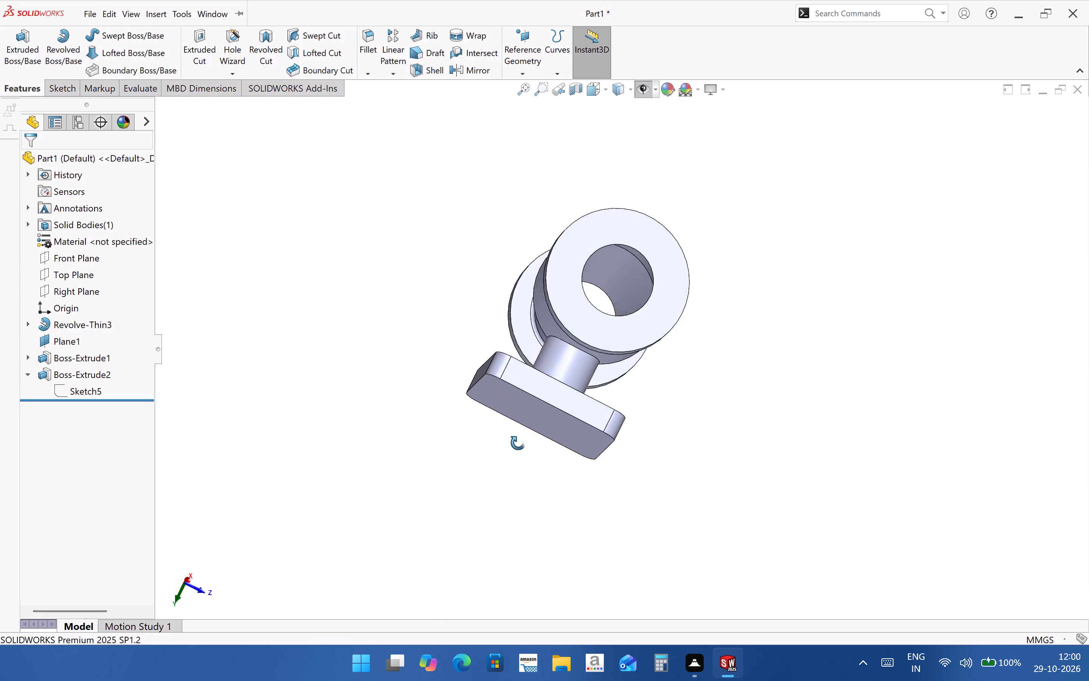
{"action": "middle_click_drag", "start_coordinate": [518, 443], "coordinate": [564, 490]}
{"action": "left_click", "coordinate": [588, 426]}
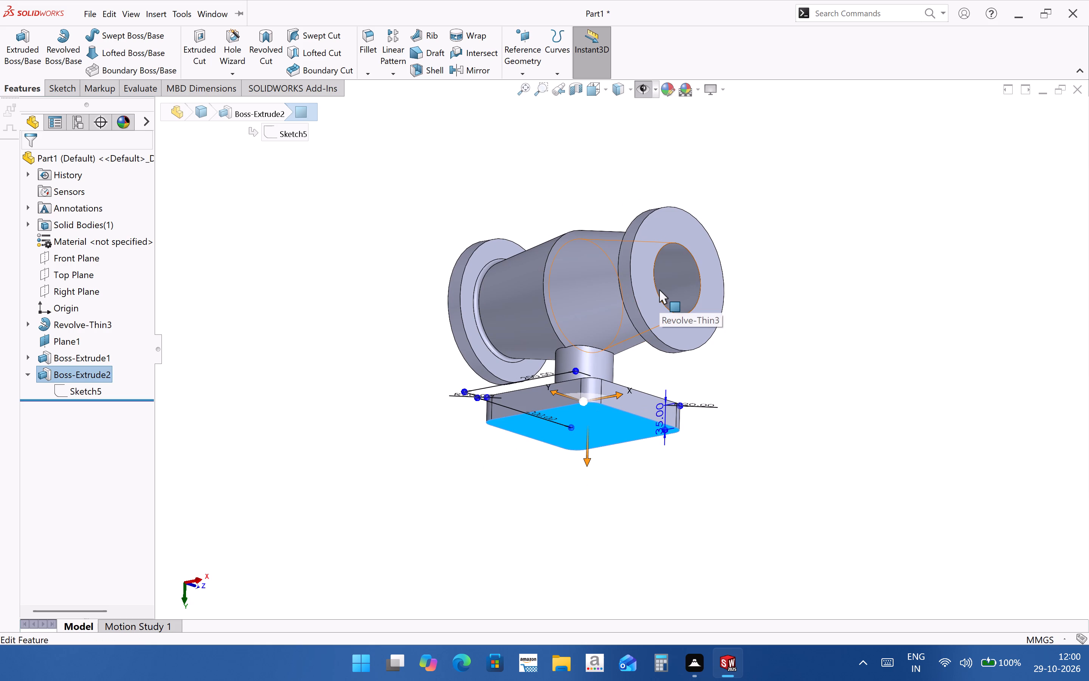
{"action": "left_click", "coordinate": [689, 278], "text": "ctrl"}
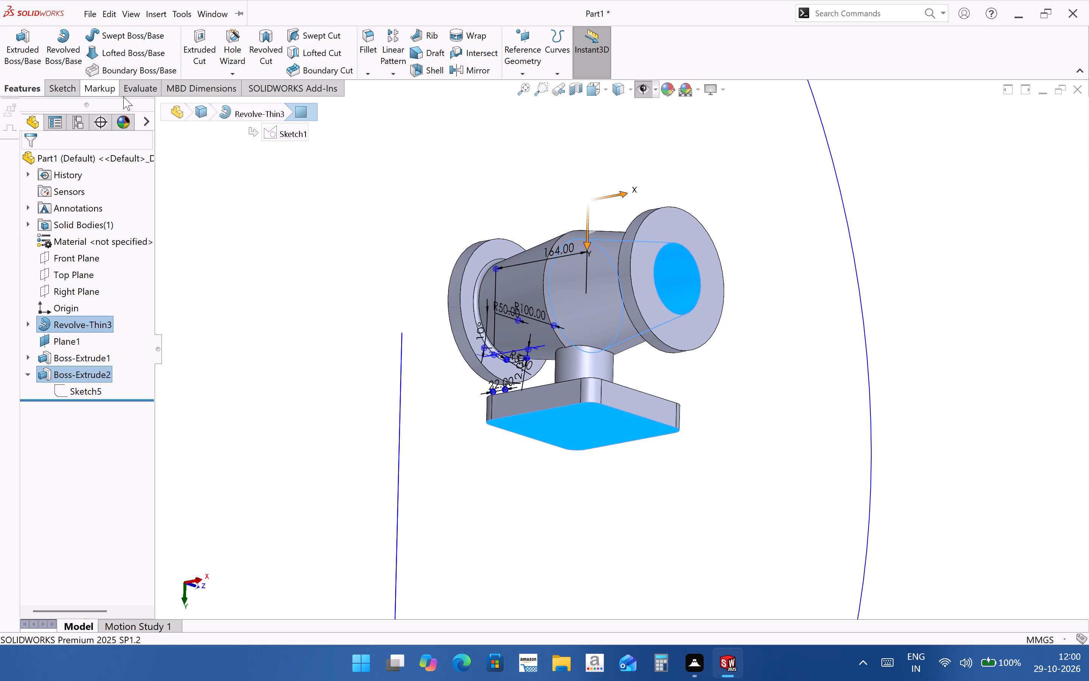
{"action": "left_click", "coordinate": [129, 95]}
{"action": "left_click", "coordinate": [143, 43]}
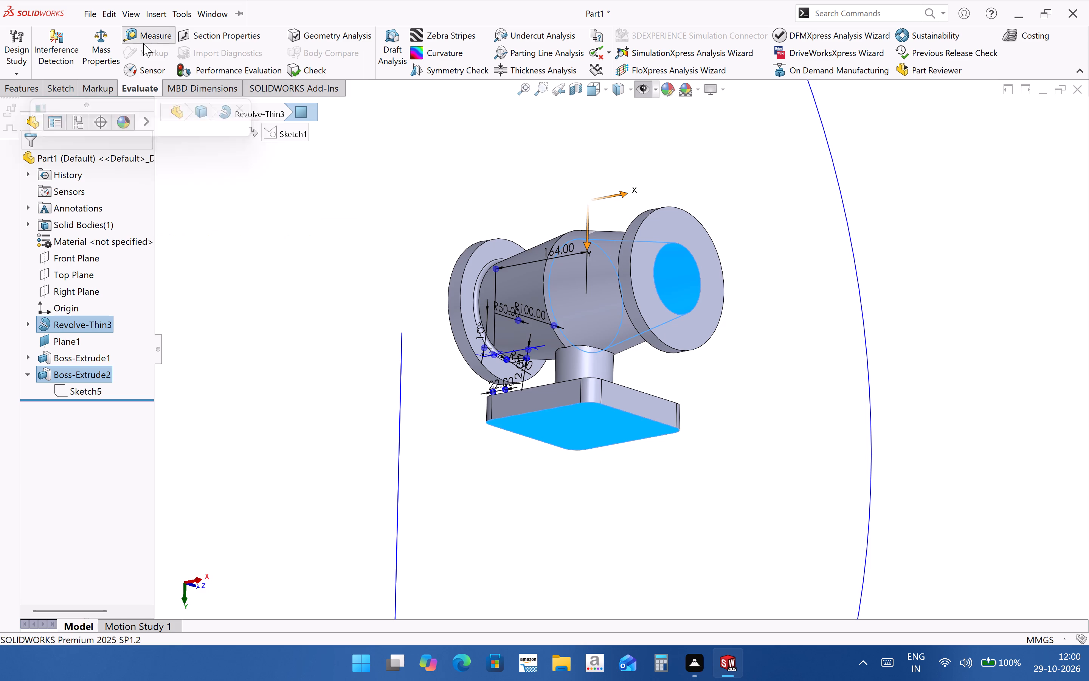
{"action": "middle_click_drag", "start_coordinate": [641, 454], "coordinate": [752, 522]}
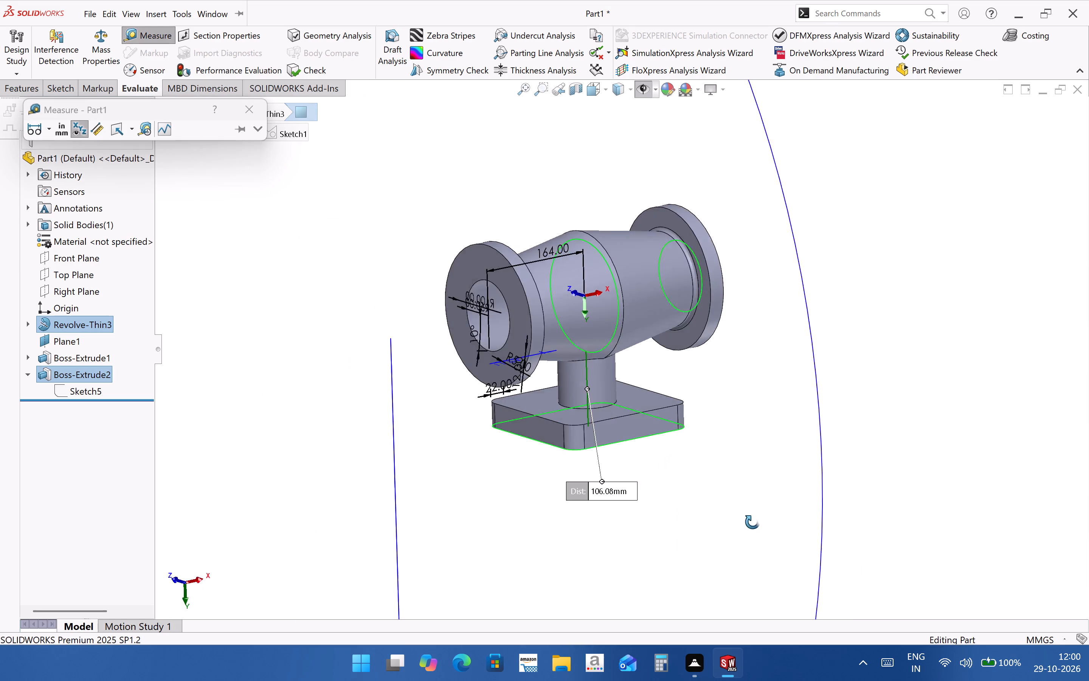
{"action": "middle_click_drag", "start_coordinate": [752, 522], "coordinate": [693, 473]}
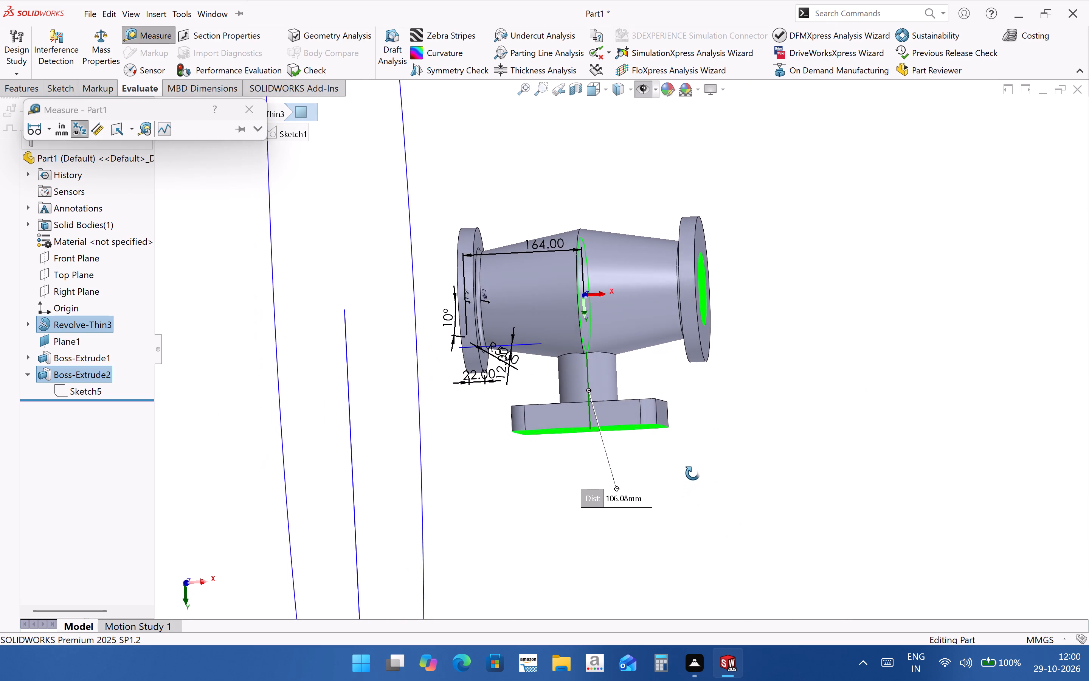
{"action": "middle_click_drag", "start_coordinate": [693, 473], "coordinate": [695, 474]}
{"action": "middle_click_drag", "start_coordinate": [700, 485], "coordinate": [714, 486]}
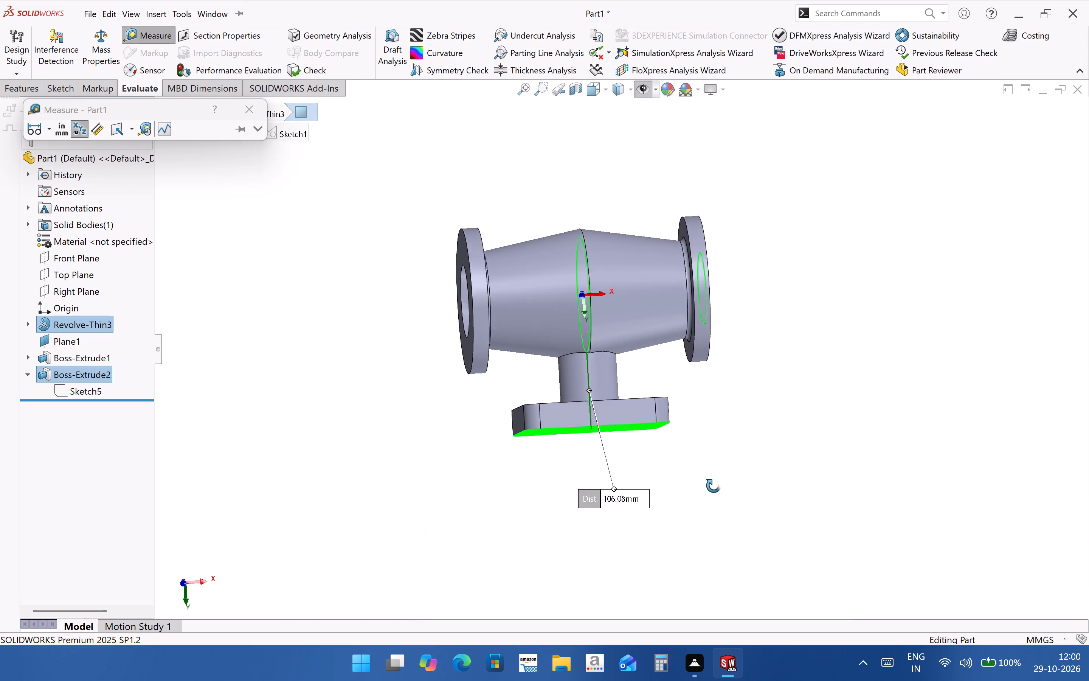
Examine the measured distance between the square flange's outer face and the tapered bore from several sides, and close the measurement.
{"action": "middle_click_drag", "start_coordinate": [714, 486], "coordinate": [482, 337]}
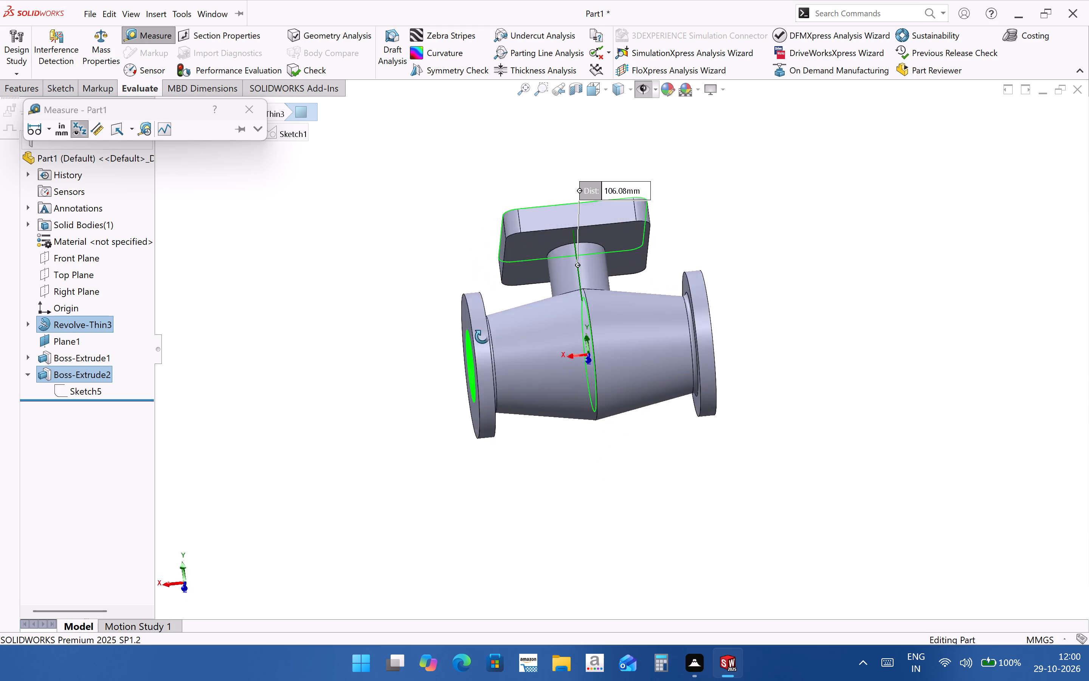
{"action": "middle_click_drag", "start_coordinate": [482, 337], "coordinate": [546, 417]}
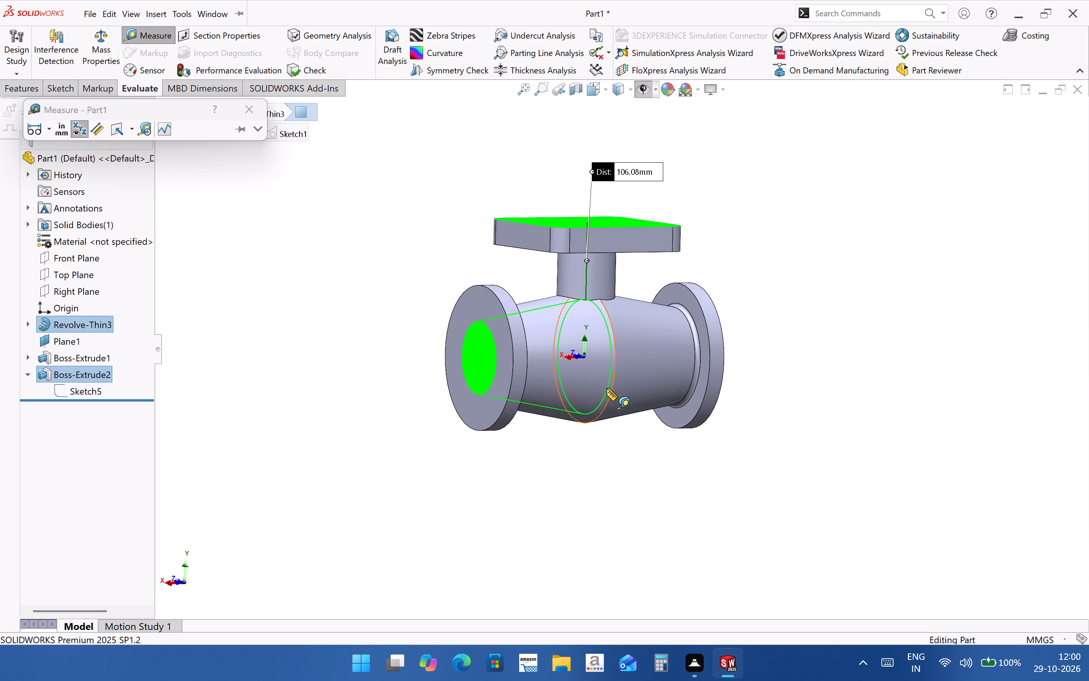
{"action": "scroll", "coordinate": [604, 296], "scroll_direction": "down", "scroll_amount": 2}
{"action": "middle_click_drag", "start_coordinate": [609, 427], "coordinate": [593, 362]}
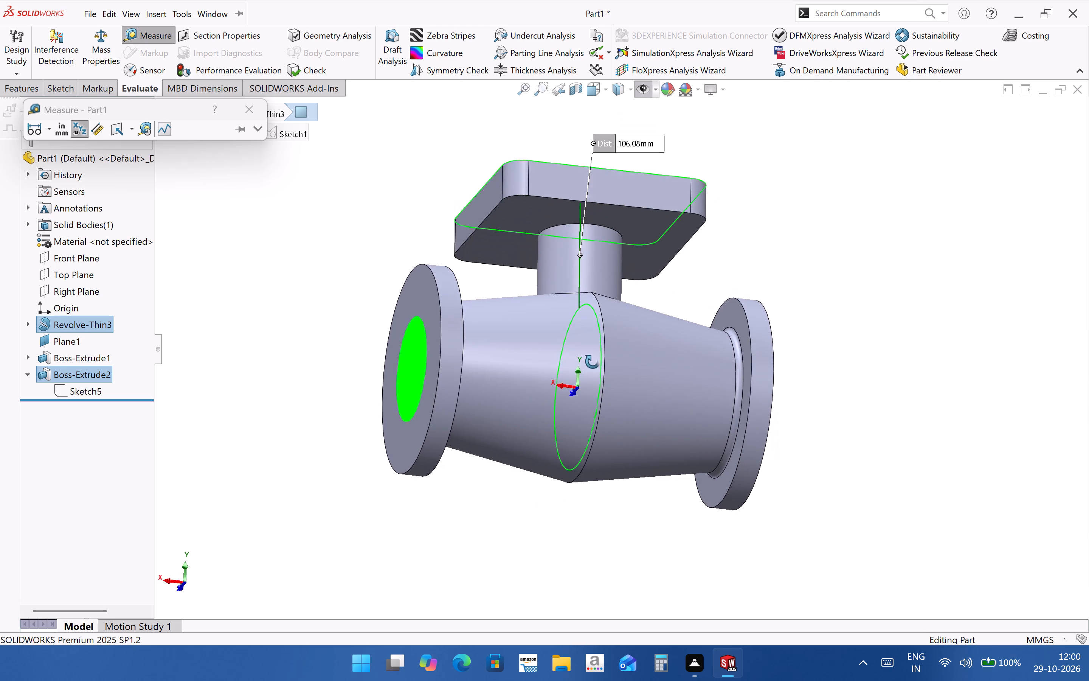
{"action": "middle_click_drag", "start_coordinate": [593, 362], "coordinate": [605, 529]}
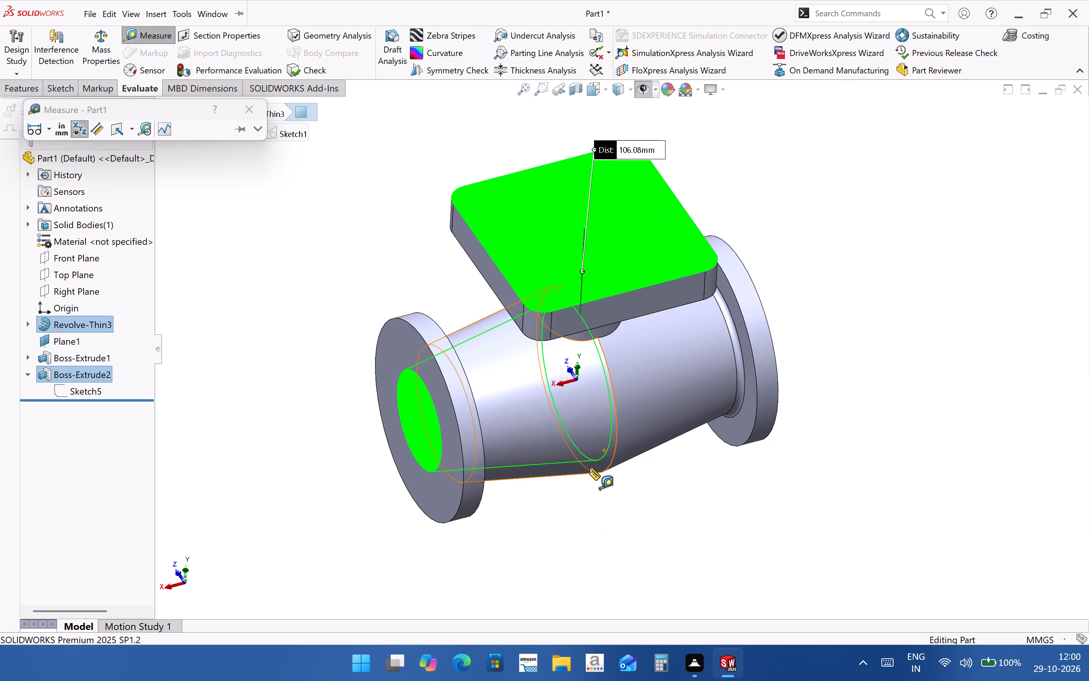
{"action": "middle_click_drag", "start_coordinate": [593, 476], "coordinate": [591, 382]}
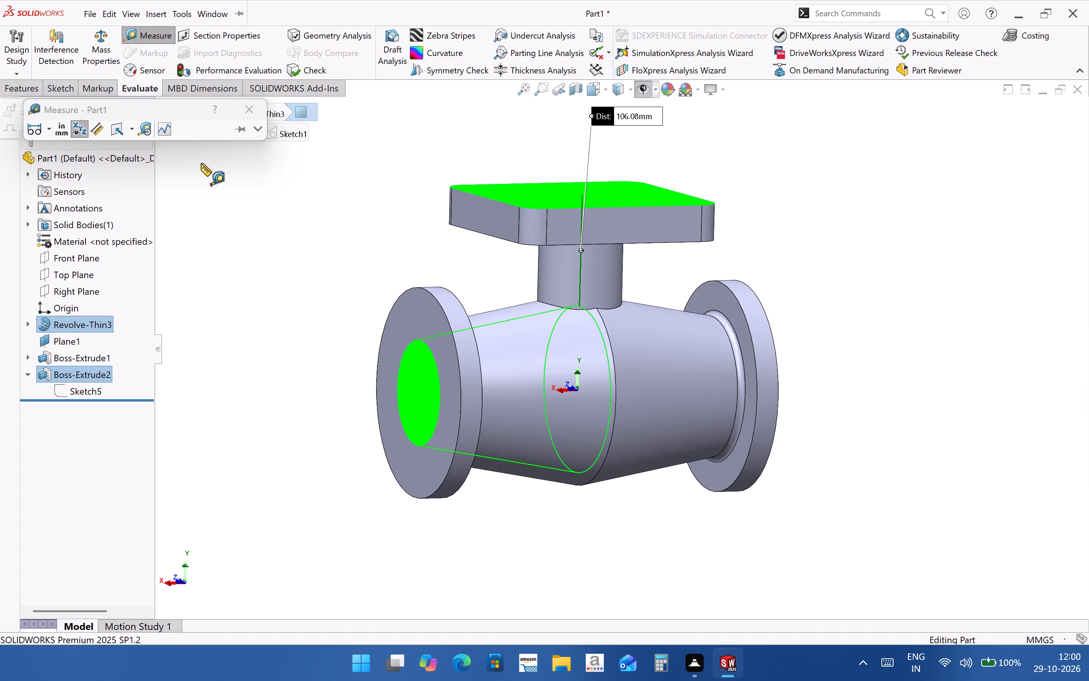
{"action": "left_click", "coordinate": [264, 107]}
{"action": "left_click", "coordinate": [712, 526]}
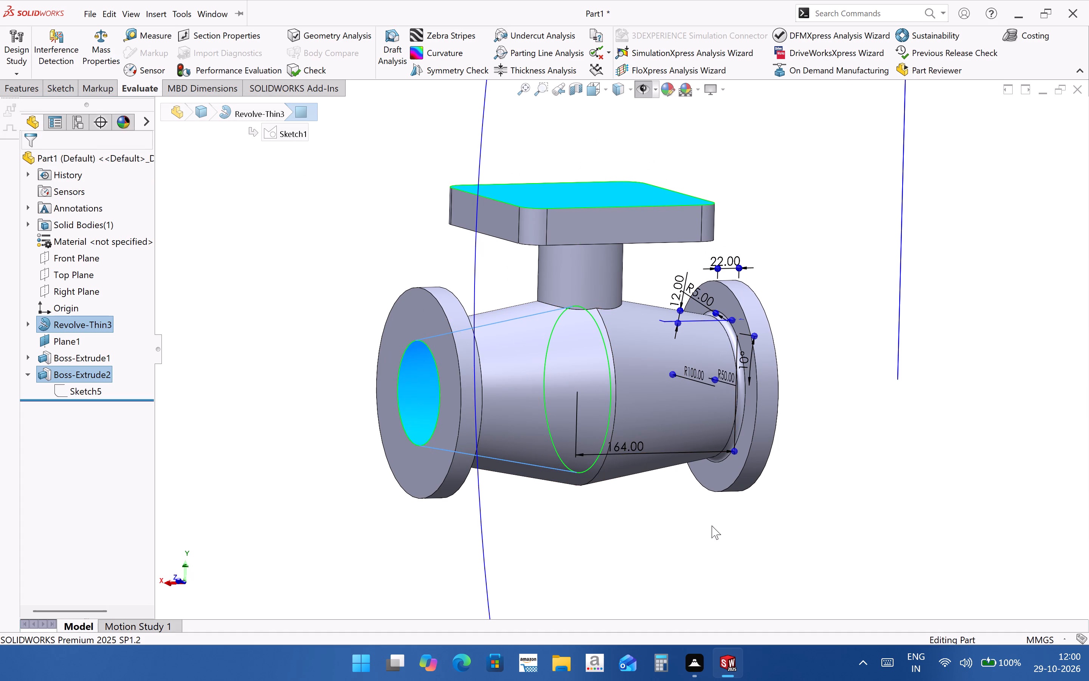
Measure the distance between the square flange's outer face and the bore's tapered inner surface again.
{"action": "middle_click_drag", "start_coordinate": [567, 478], "coordinate": [627, 481]}
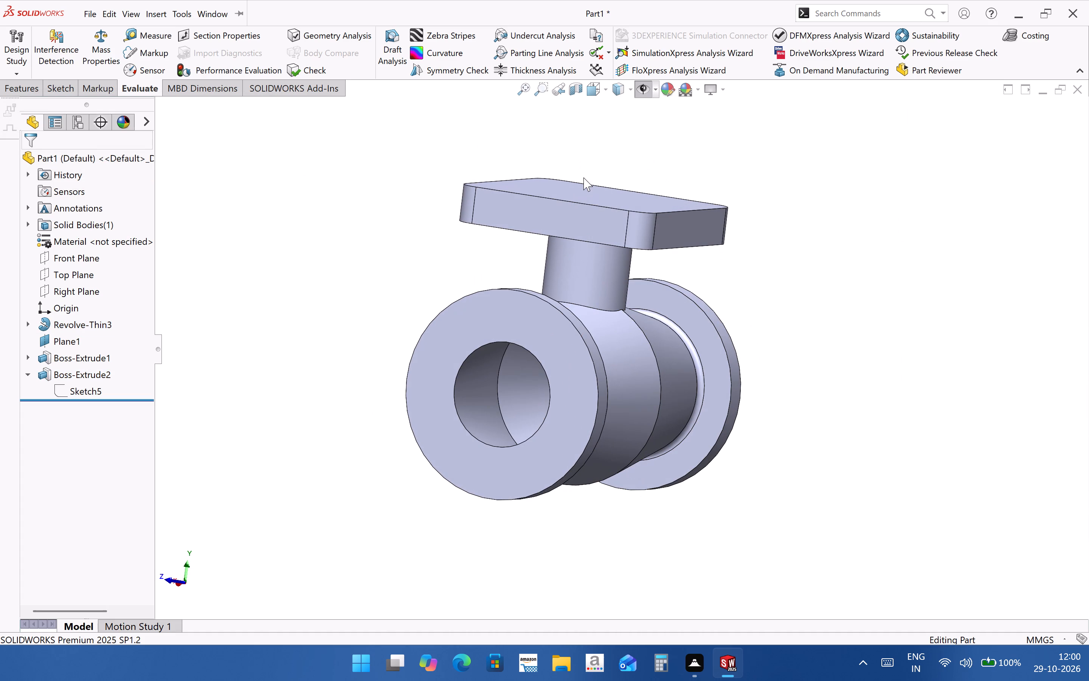
{"action": "left_click", "coordinate": [586, 186]}
{"action": "left_click", "coordinate": [502, 398], "text": "ctrl"}
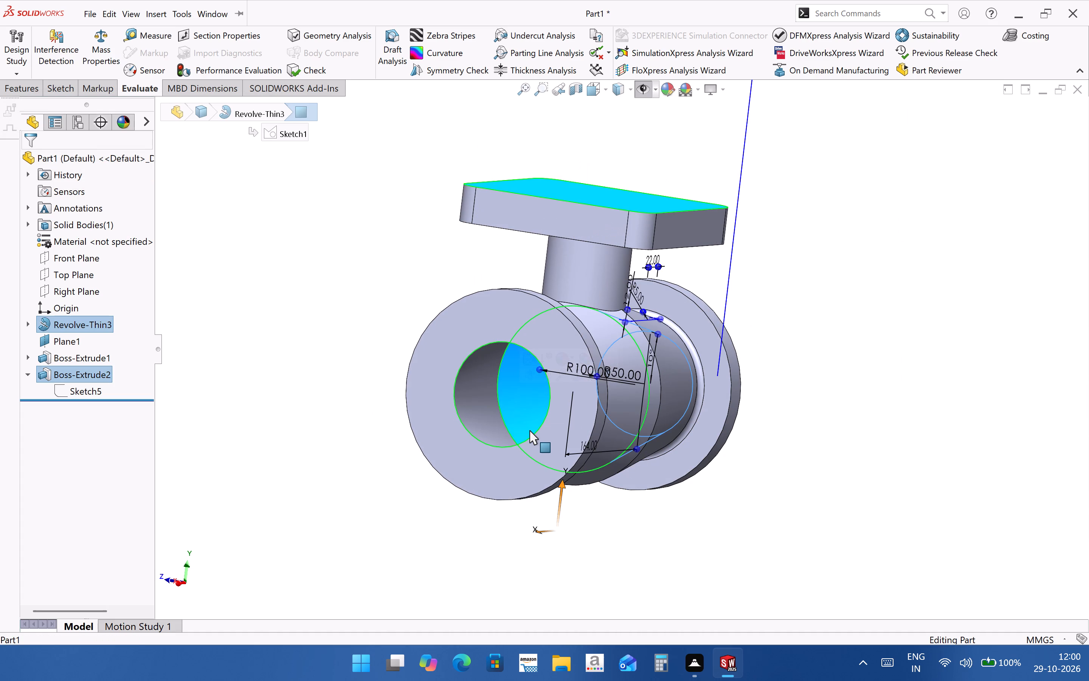
{"action": "key", "text": "m"}
{"action": "scroll", "coordinate": [606, 286], "scroll_direction": "up", "scroll_amount": 6}
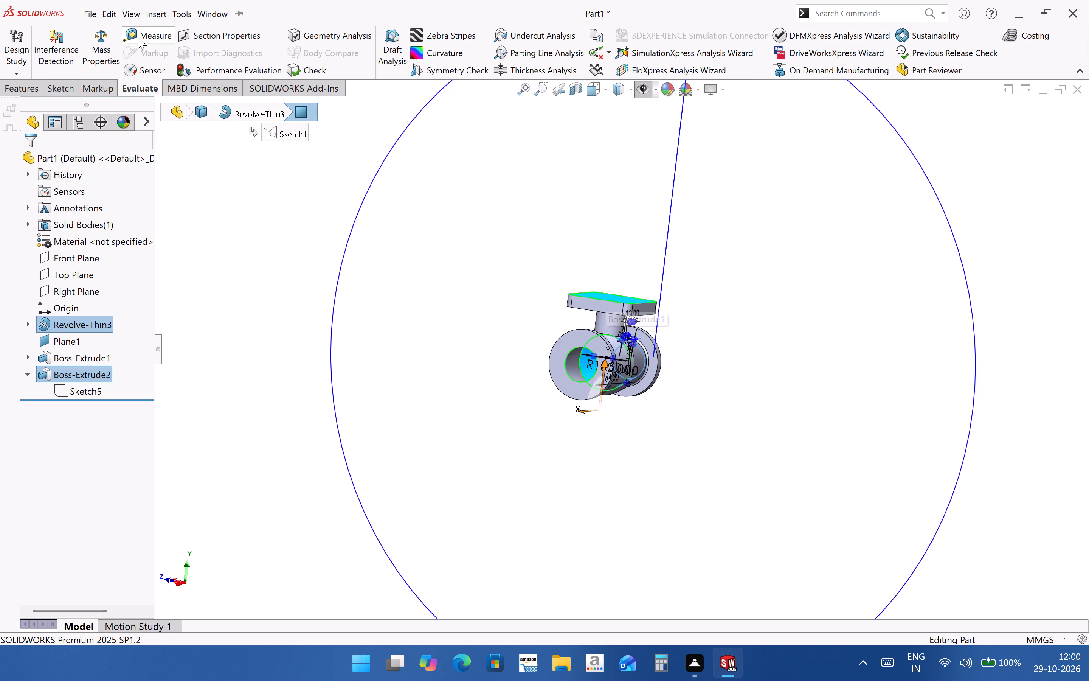
{"action": "left_click", "coordinate": [138, 36]}
{"action": "scroll", "coordinate": [620, 356], "scroll_direction": "down", "scroll_amount": 3}
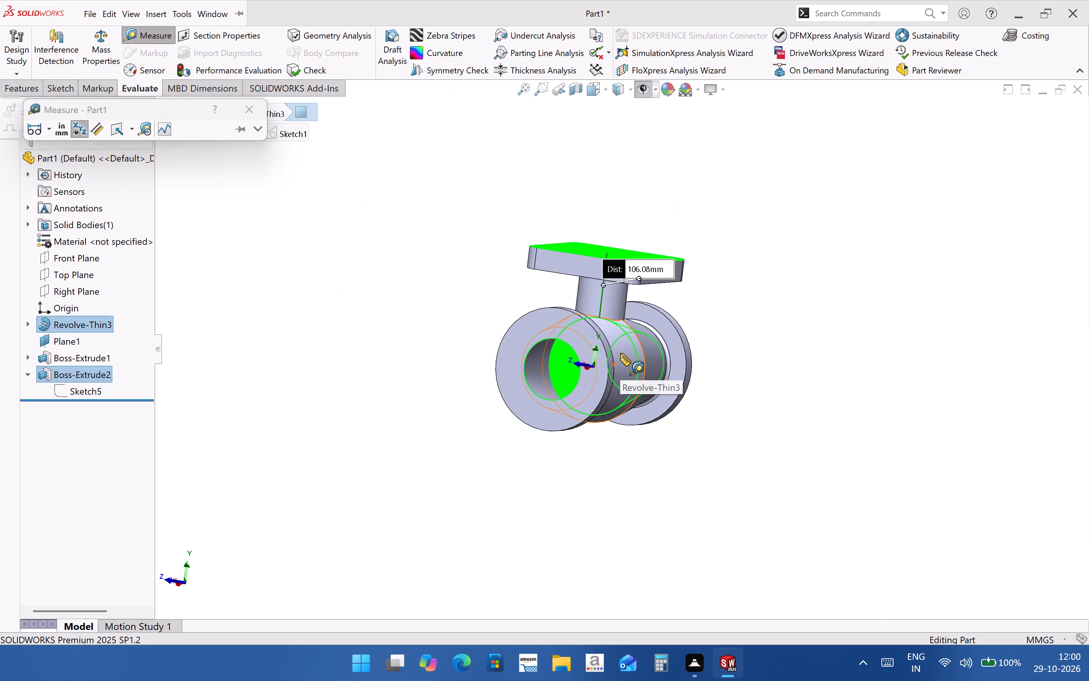
Examine the flange-to-bore measurement from around the body, clear the selected faces and close the measurement.
{"action": "middle_click_drag", "start_coordinate": [568, 425], "coordinate": [718, 401]}
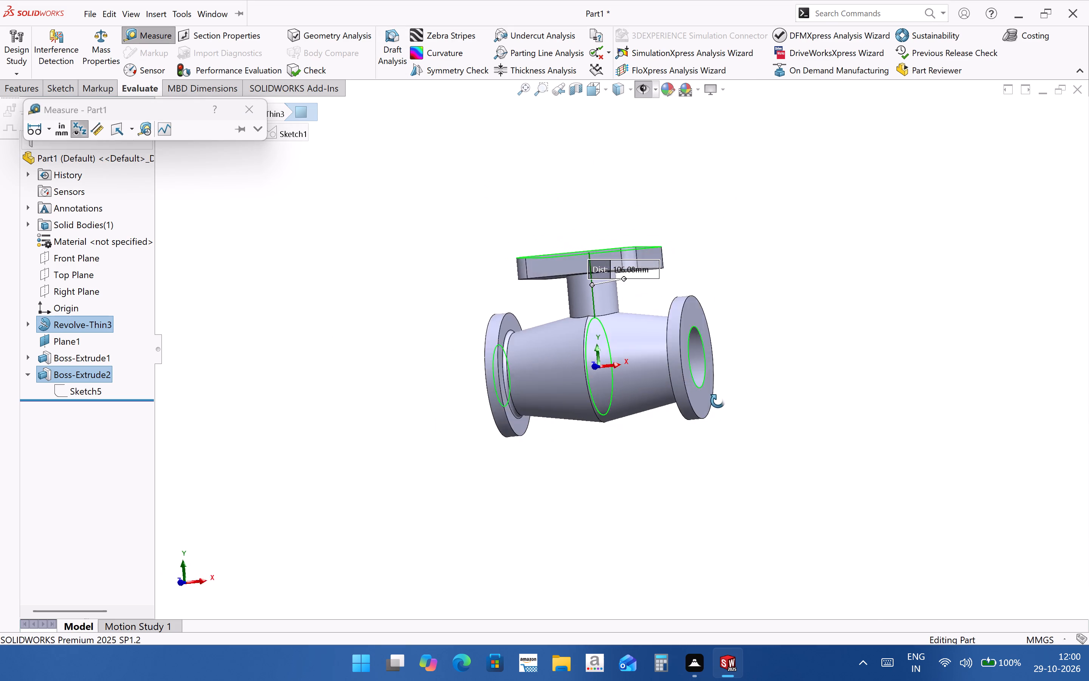
{"action": "middle_click_drag", "start_coordinate": [718, 401], "coordinate": [643, 436]}
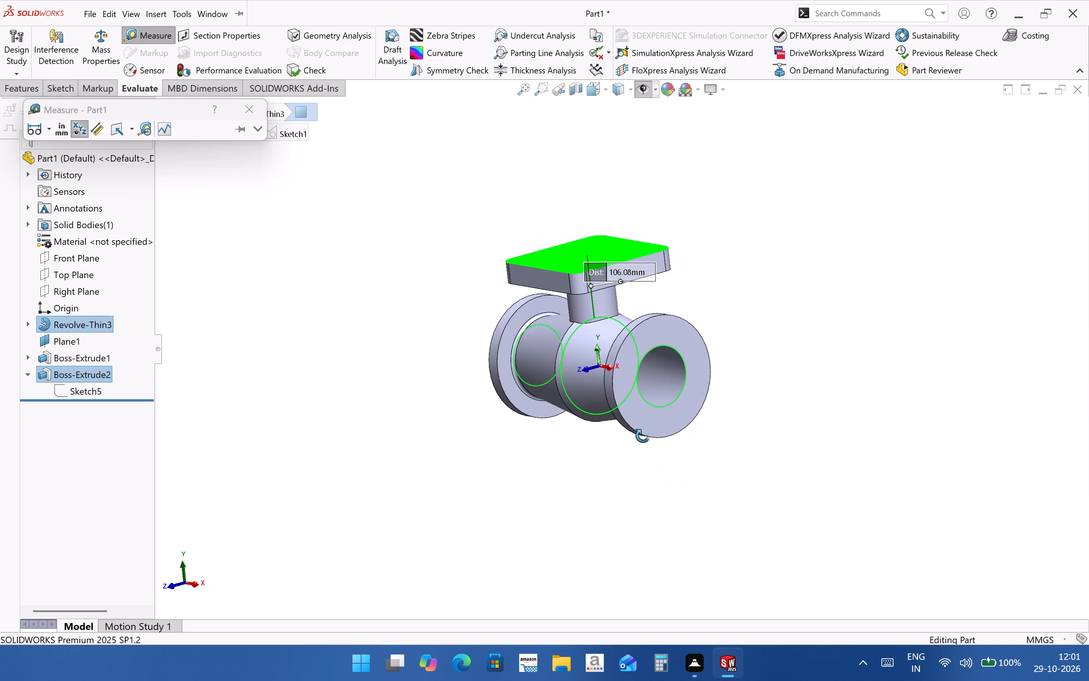
{"action": "middle_click_drag", "start_coordinate": [643, 436], "coordinate": [602, 426]}
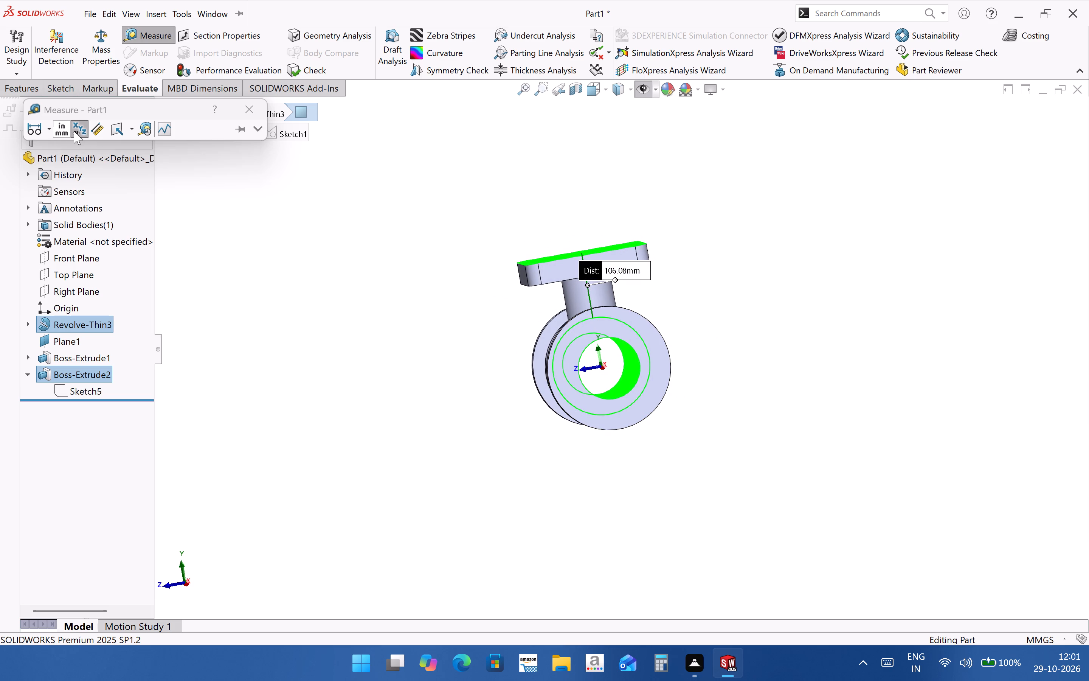
{"action": "left_click", "coordinate": [607, 270]}
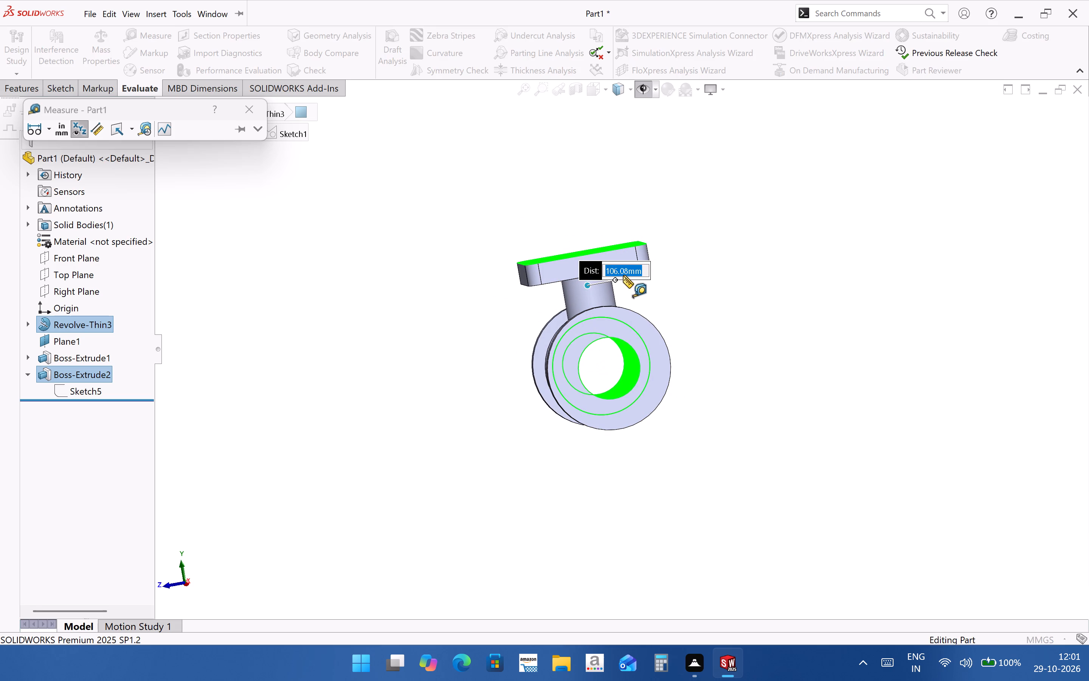
{"action": "left_click", "coordinate": [594, 272]}
{"action": "middle_click_drag", "start_coordinate": [587, 367], "coordinate": [565, 342]}
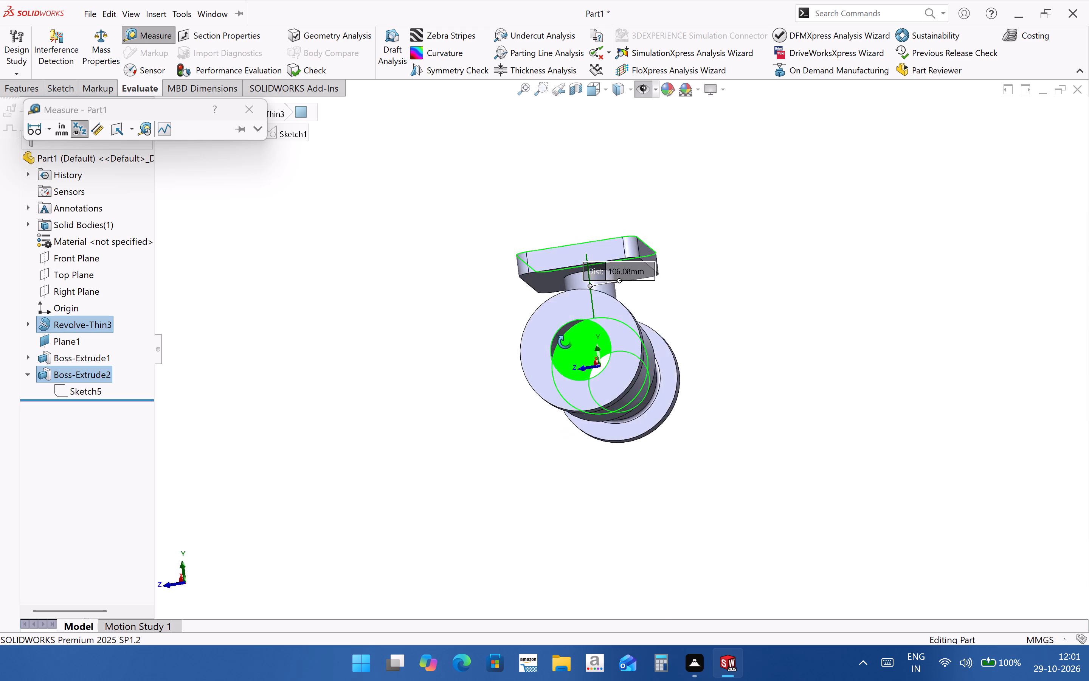
{"action": "middle_click_drag", "start_coordinate": [565, 342], "coordinate": [389, 442]}
{"action": "left_click", "coordinate": [862, 510]}
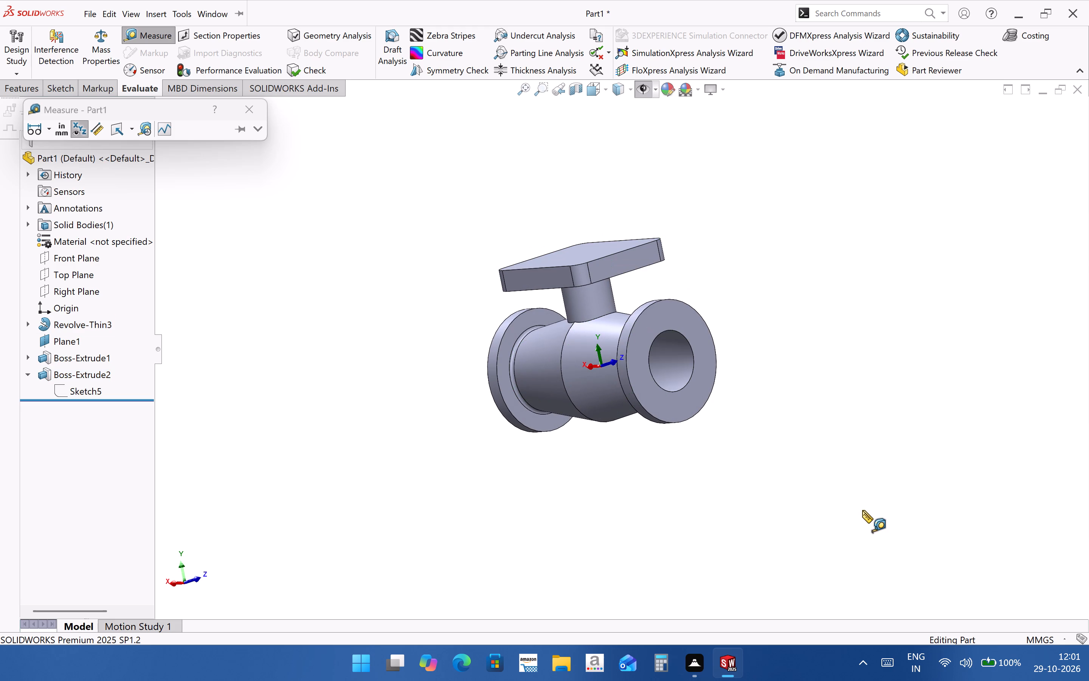
{"action": "key", "text": "Escape"}
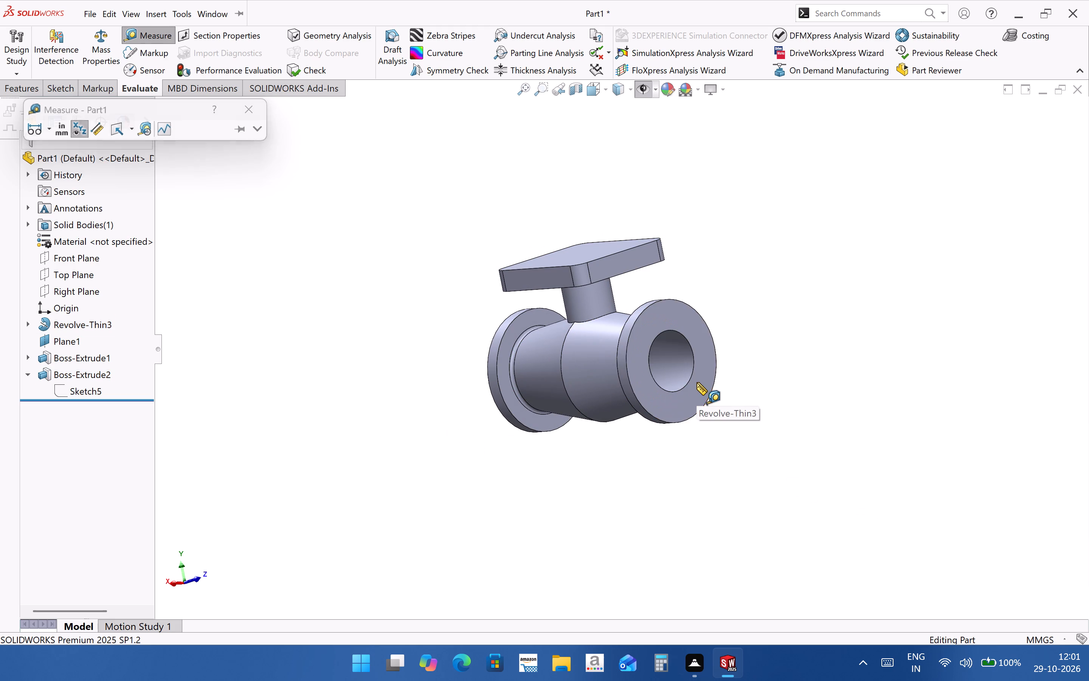
{"action": "key", "text": "Escape"}
Open a temporary sketch on the Front Plane and check the distance from the origin to the square flange's outer edge.
{"action": "middle_click_drag", "start_coordinate": [636, 419], "coordinate": [494, 480]}
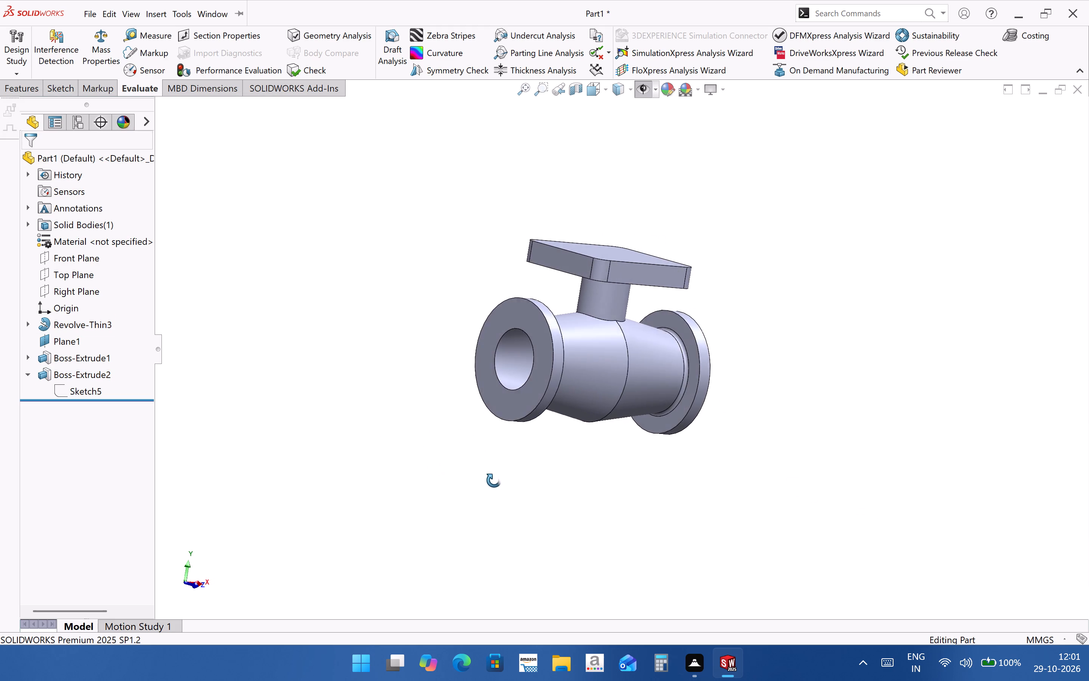
{"action": "middle_click_drag", "start_coordinate": [494, 480], "coordinate": [488, 480]}
{"action": "left_click", "coordinate": [81, 262]}
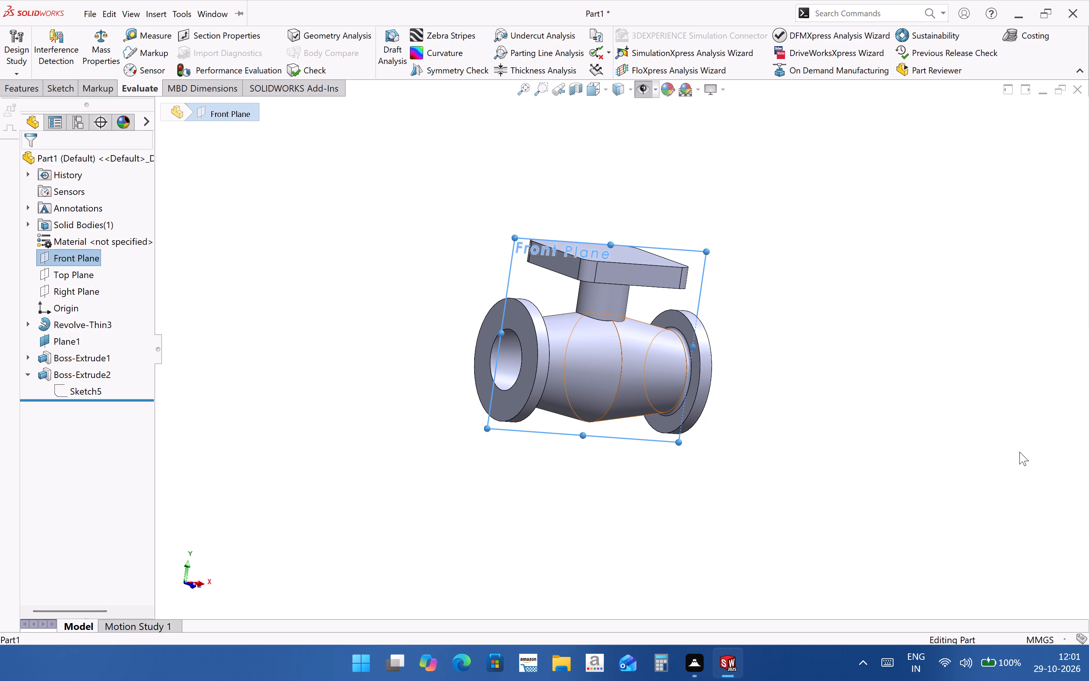
{"action": "key", "text": "ctrl+8"}
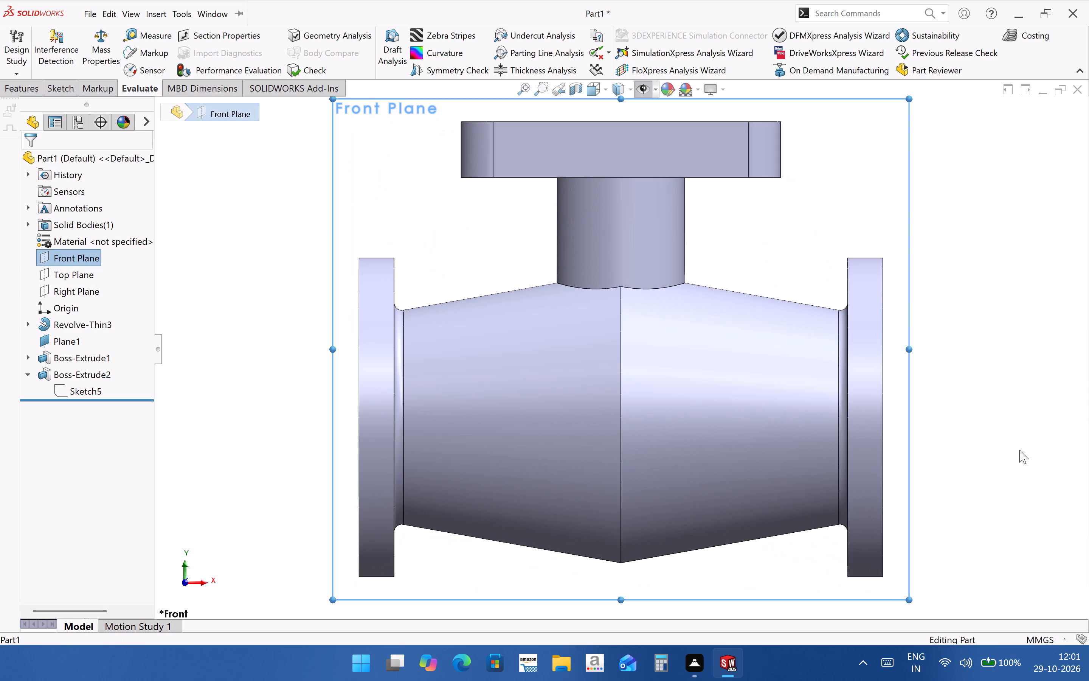
{"action": "left_click", "coordinate": [75, 260]}
{"action": "left_click", "coordinate": [226, 285]}
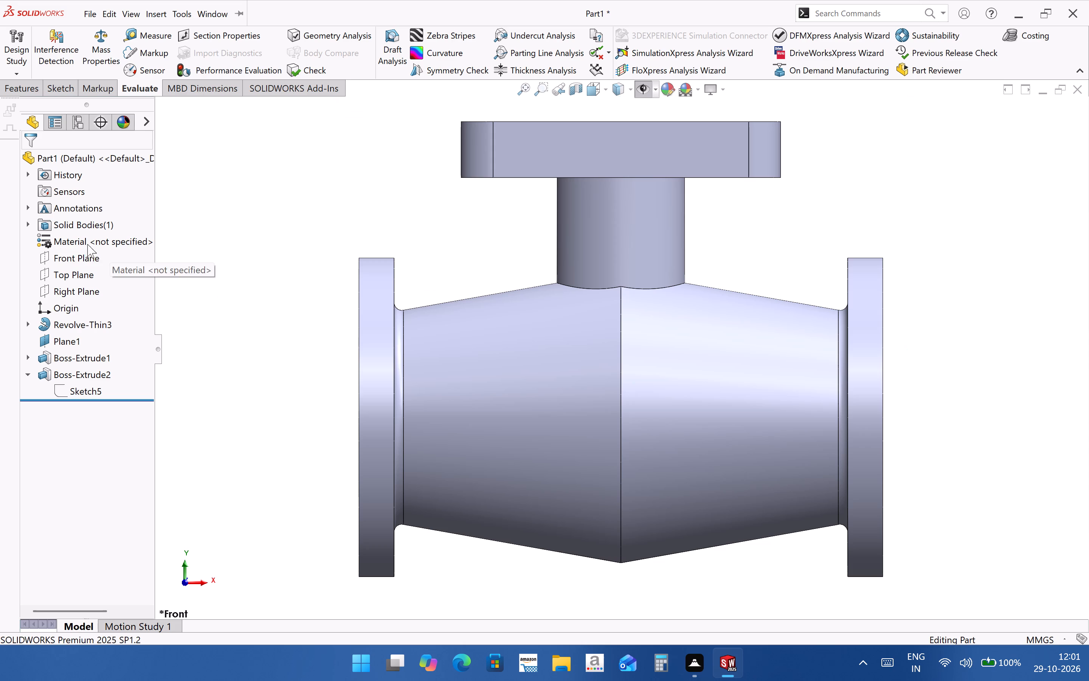
{"action": "left_click", "coordinate": [88, 255]}
{"action": "left_click", "coordinate": [103, 238]}
{"action": "scroll", "coordinate": [481, 358], "scroll_direction": "up", "scroll_amount": 3}
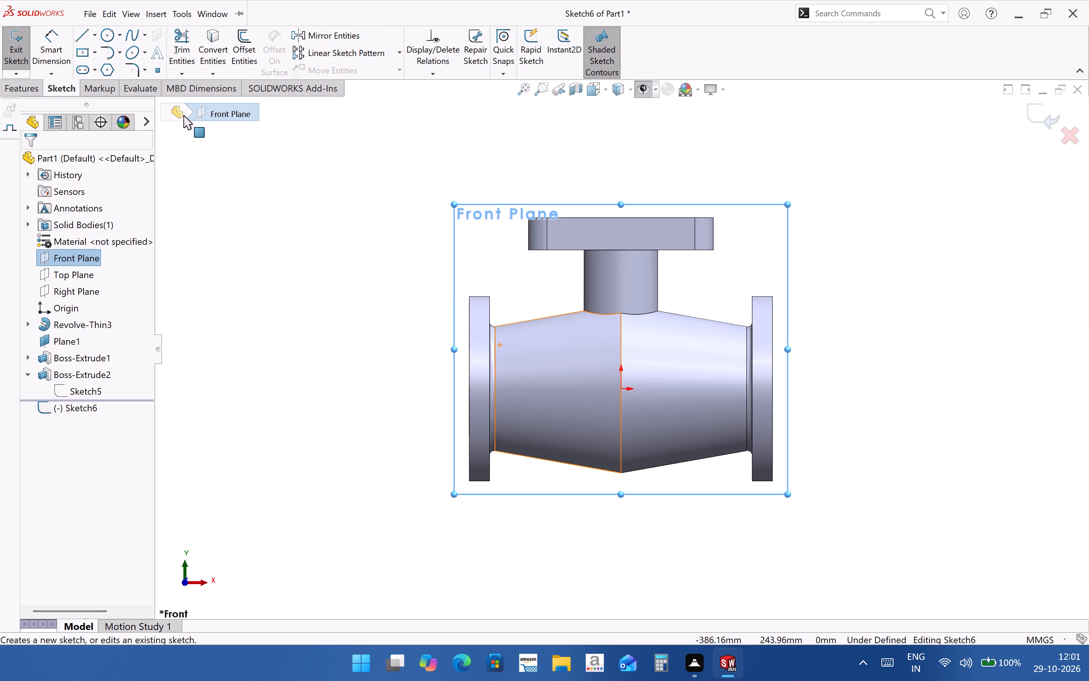
{"action": "left_click", "coordinate": [48, 58]}
{"action": "left_click", "coordinate": [621, 390]}
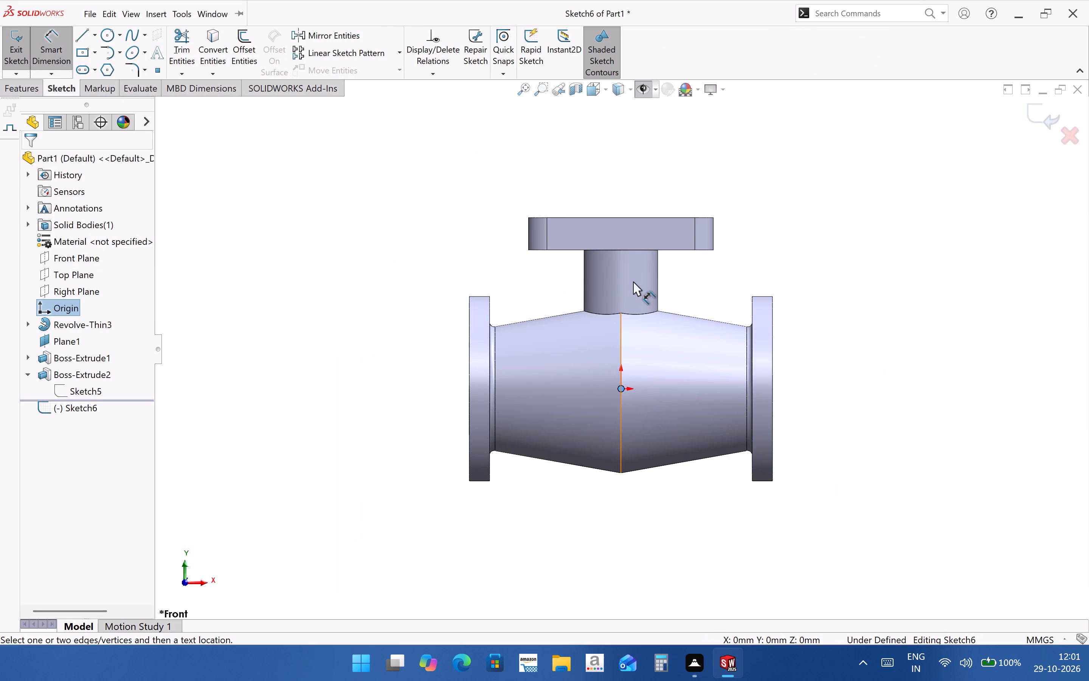
{"action": "left_click", "coordinate": [625, 218]}
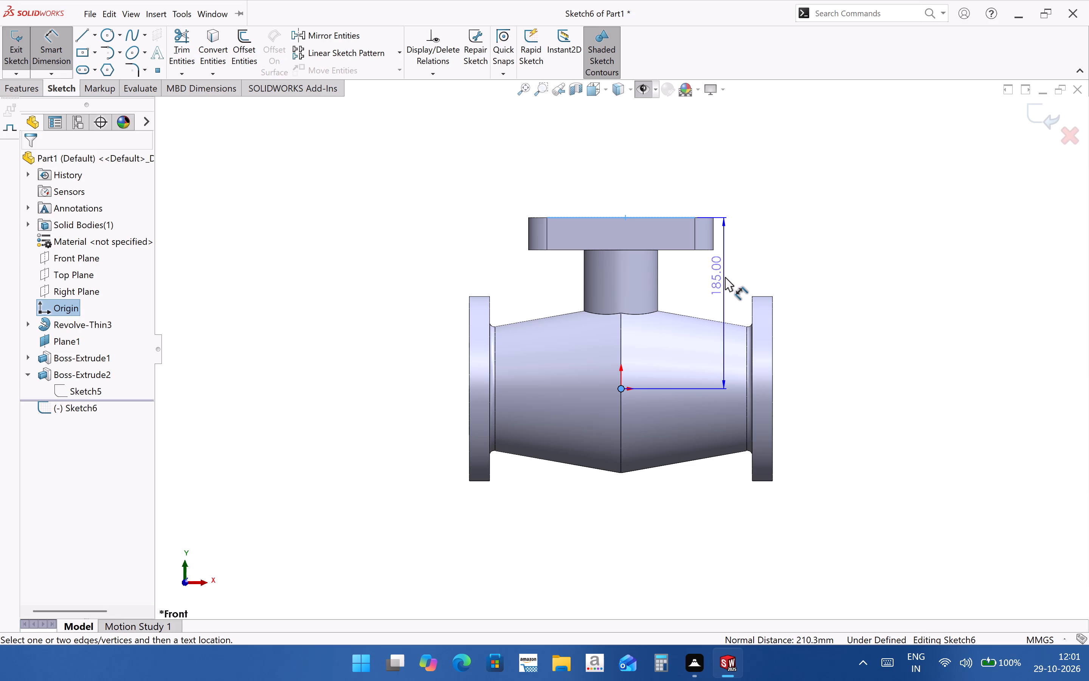
{"action": "key", "text": "Escape"}
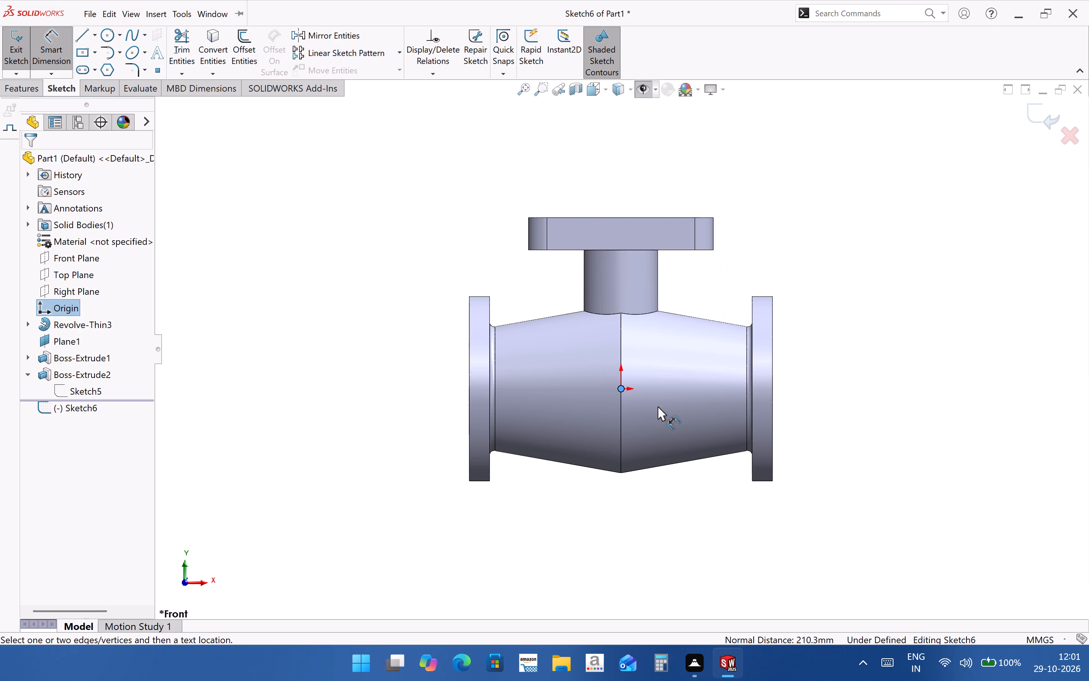
Check the distance from the origin to the square flange's underside edge and leave the temporary sketch.
{"action": "left_click", "coordinate": [621, 387]}
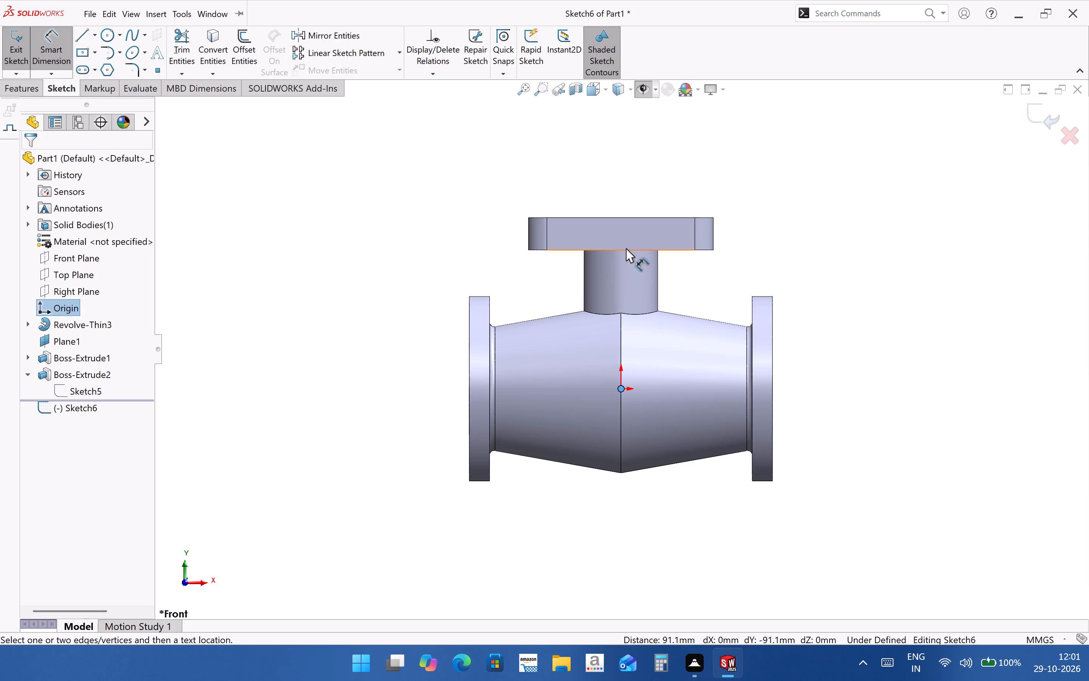
{"action": "left_click", "coordinate": [630, 249]}
{"action": "key", "text": "Escape"}
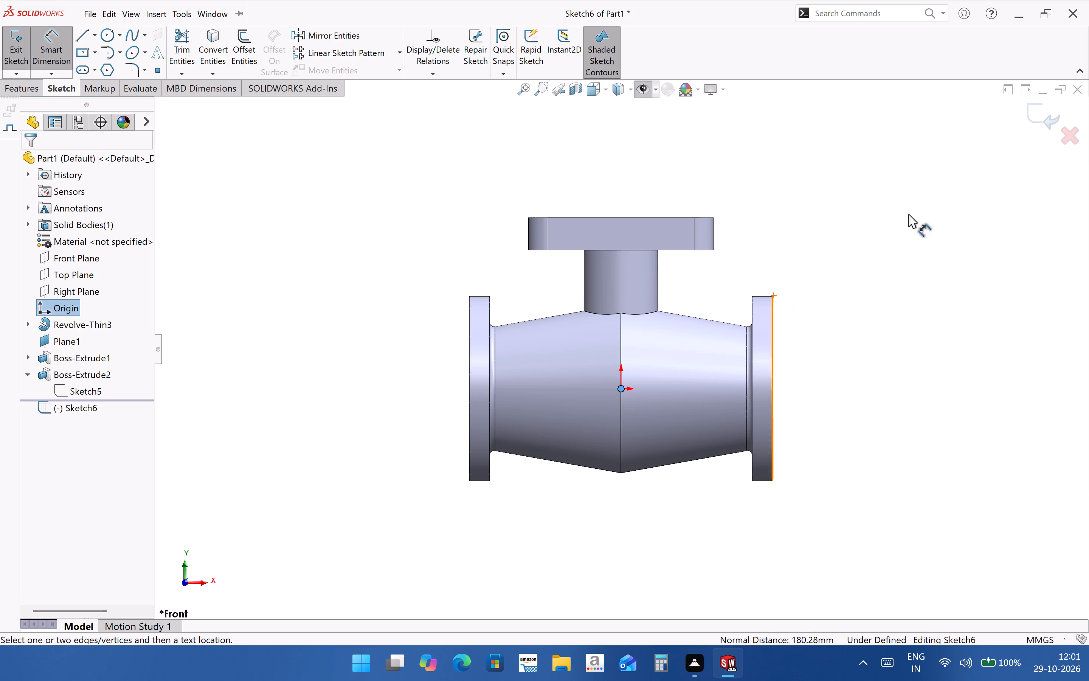
{"action": "left_click", "coordinate": [1046, 124]}
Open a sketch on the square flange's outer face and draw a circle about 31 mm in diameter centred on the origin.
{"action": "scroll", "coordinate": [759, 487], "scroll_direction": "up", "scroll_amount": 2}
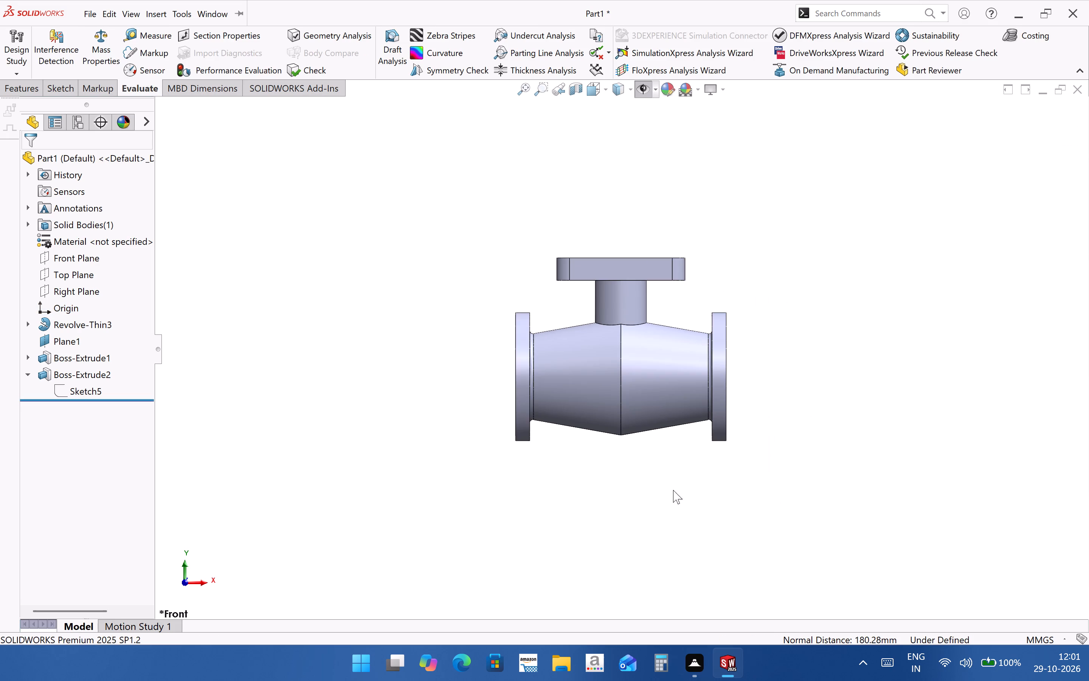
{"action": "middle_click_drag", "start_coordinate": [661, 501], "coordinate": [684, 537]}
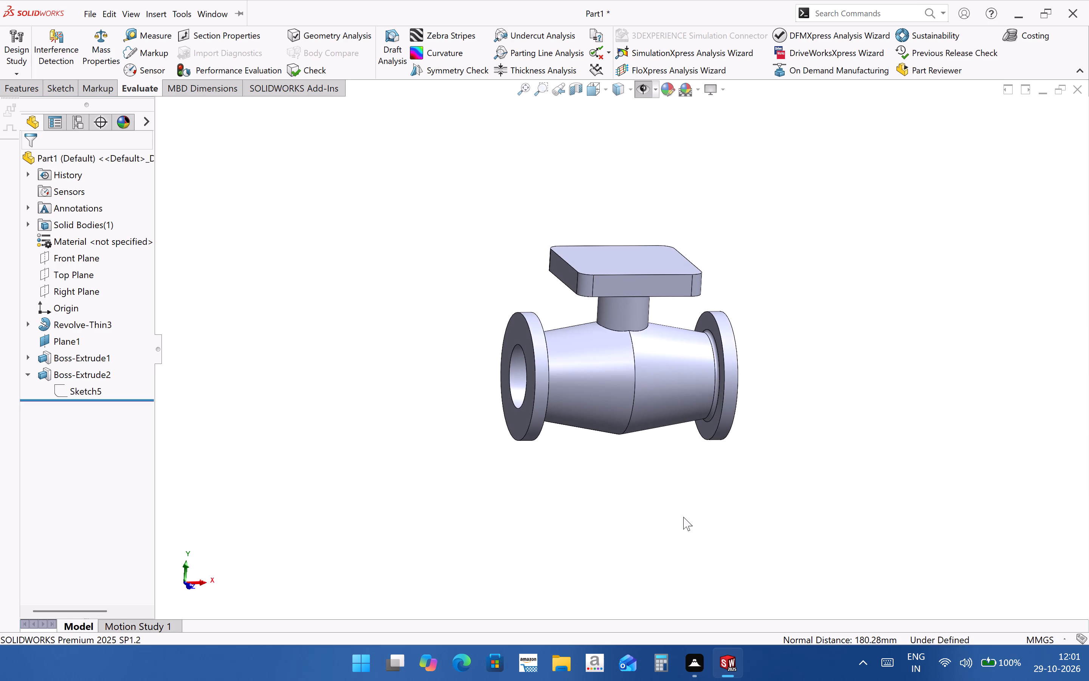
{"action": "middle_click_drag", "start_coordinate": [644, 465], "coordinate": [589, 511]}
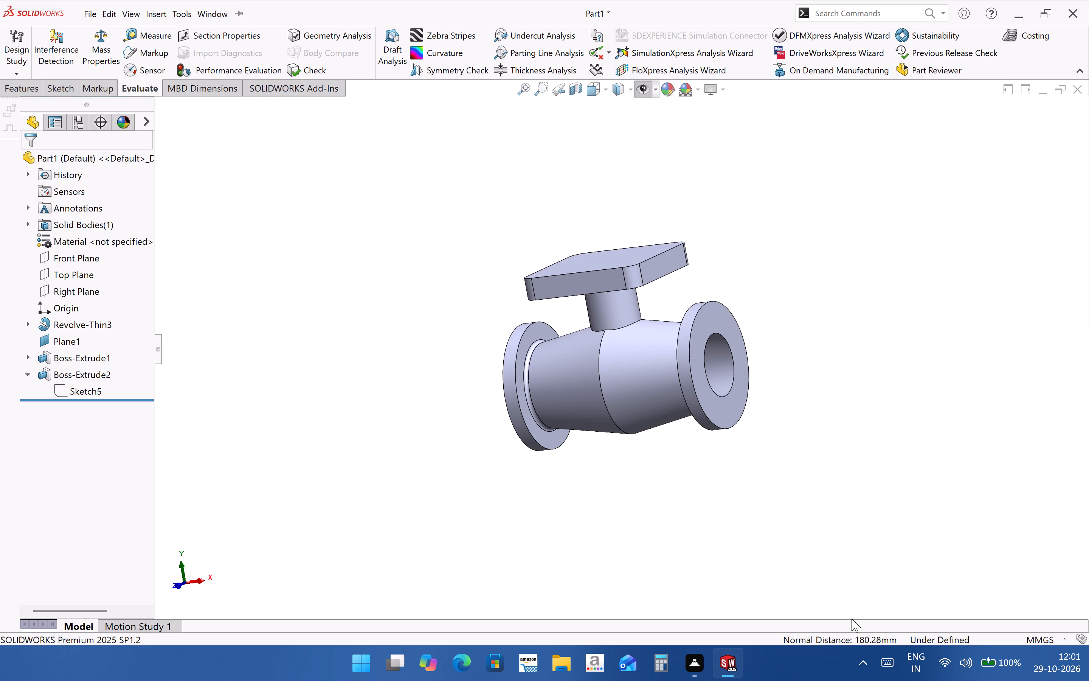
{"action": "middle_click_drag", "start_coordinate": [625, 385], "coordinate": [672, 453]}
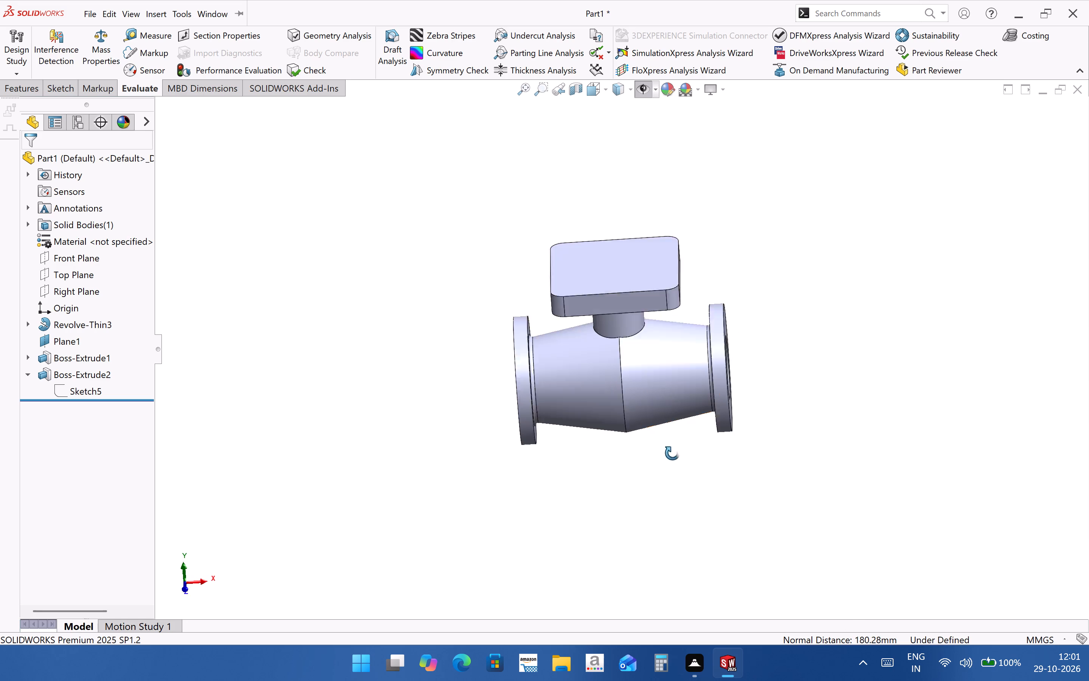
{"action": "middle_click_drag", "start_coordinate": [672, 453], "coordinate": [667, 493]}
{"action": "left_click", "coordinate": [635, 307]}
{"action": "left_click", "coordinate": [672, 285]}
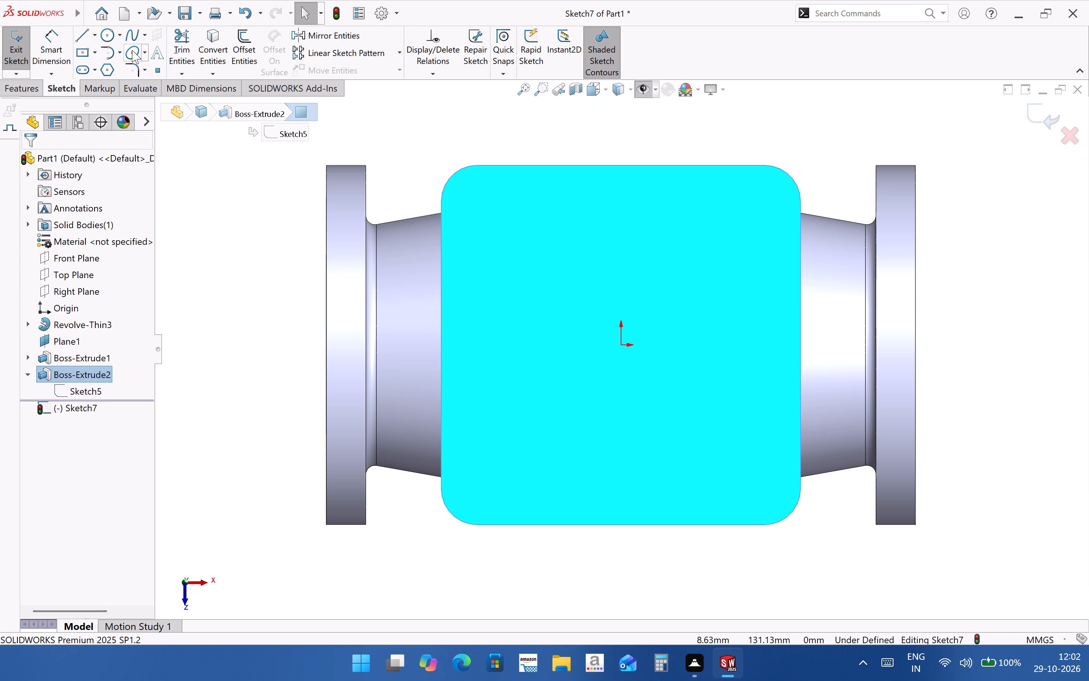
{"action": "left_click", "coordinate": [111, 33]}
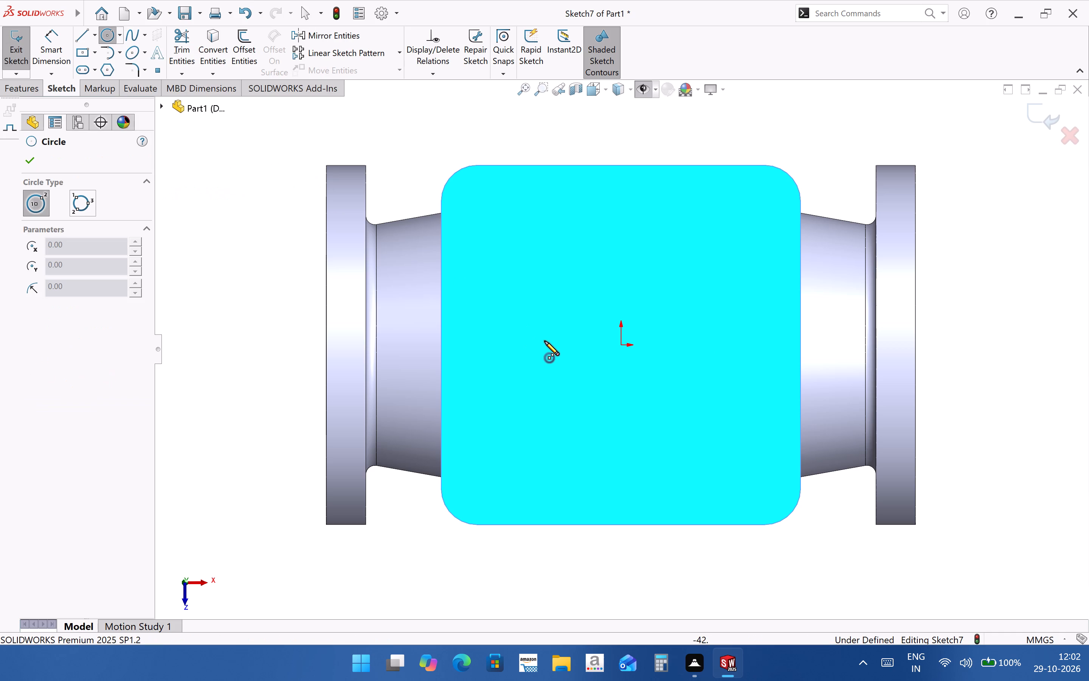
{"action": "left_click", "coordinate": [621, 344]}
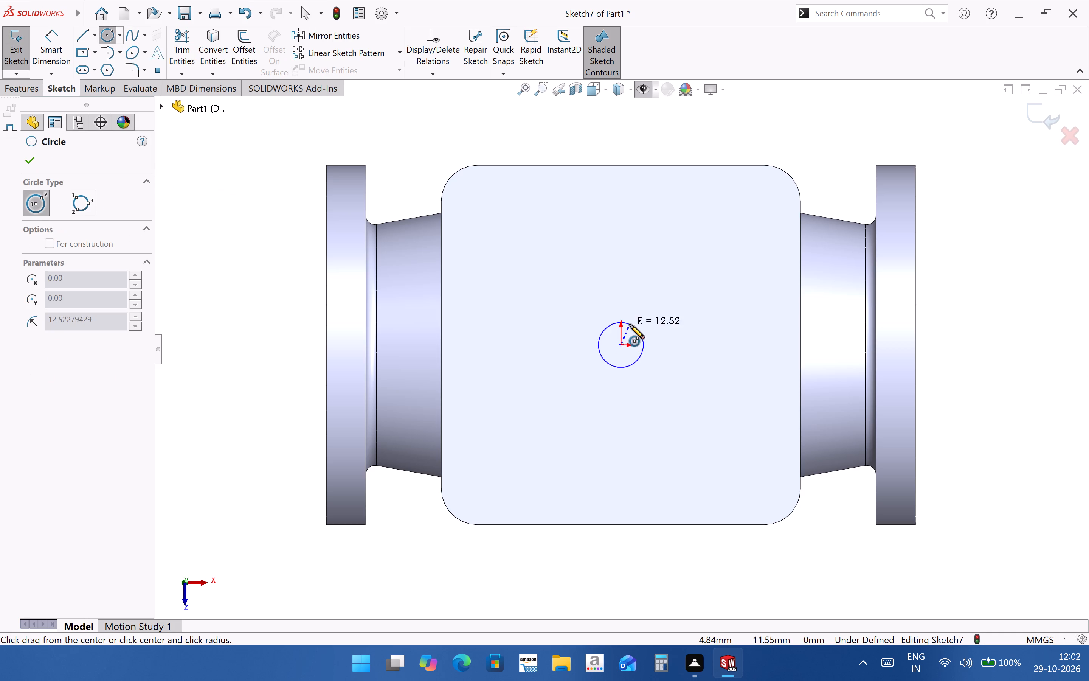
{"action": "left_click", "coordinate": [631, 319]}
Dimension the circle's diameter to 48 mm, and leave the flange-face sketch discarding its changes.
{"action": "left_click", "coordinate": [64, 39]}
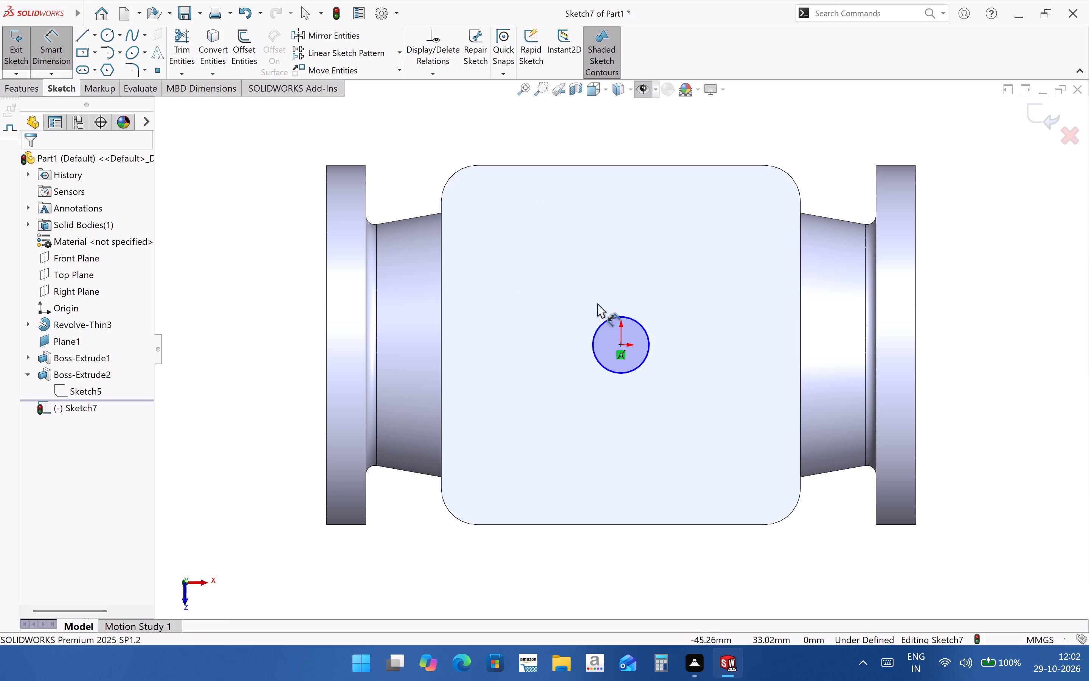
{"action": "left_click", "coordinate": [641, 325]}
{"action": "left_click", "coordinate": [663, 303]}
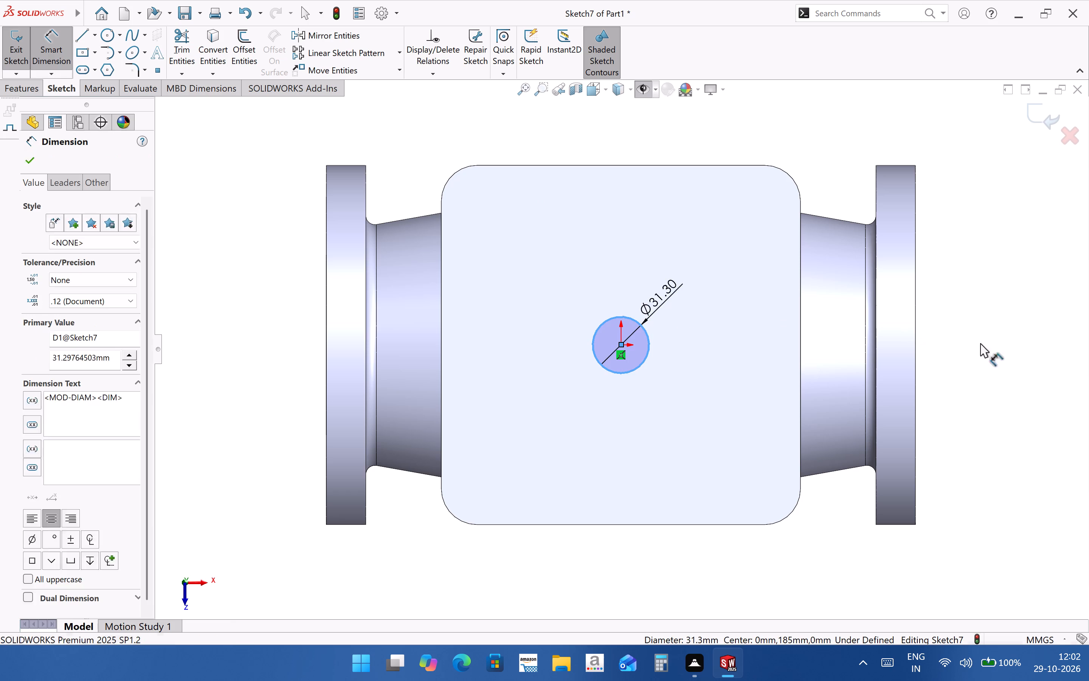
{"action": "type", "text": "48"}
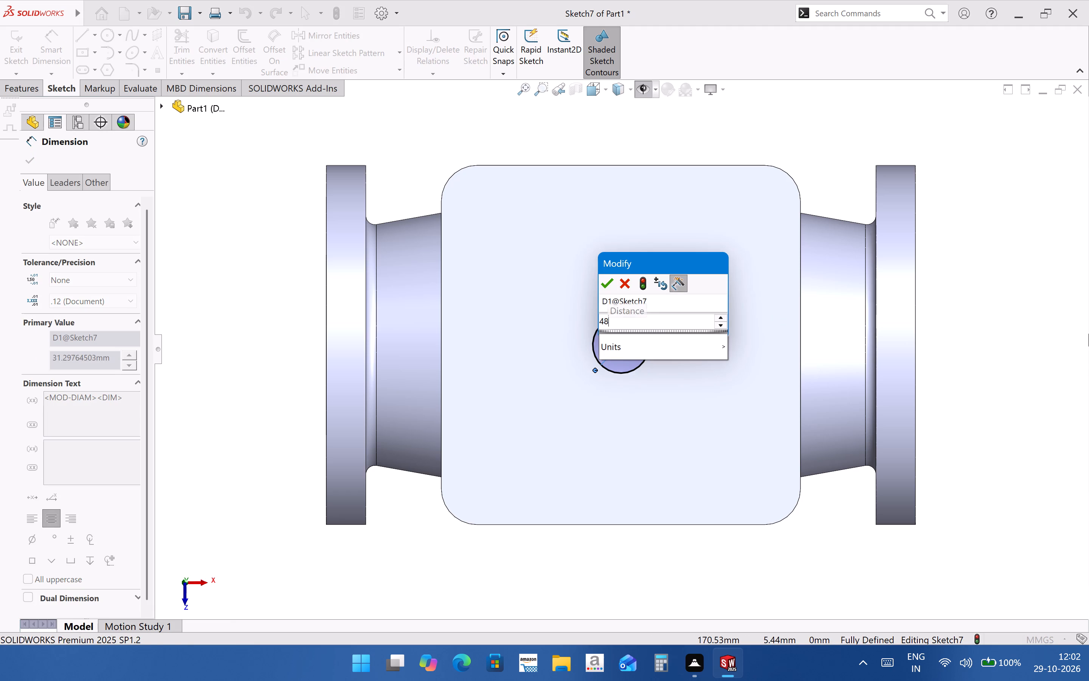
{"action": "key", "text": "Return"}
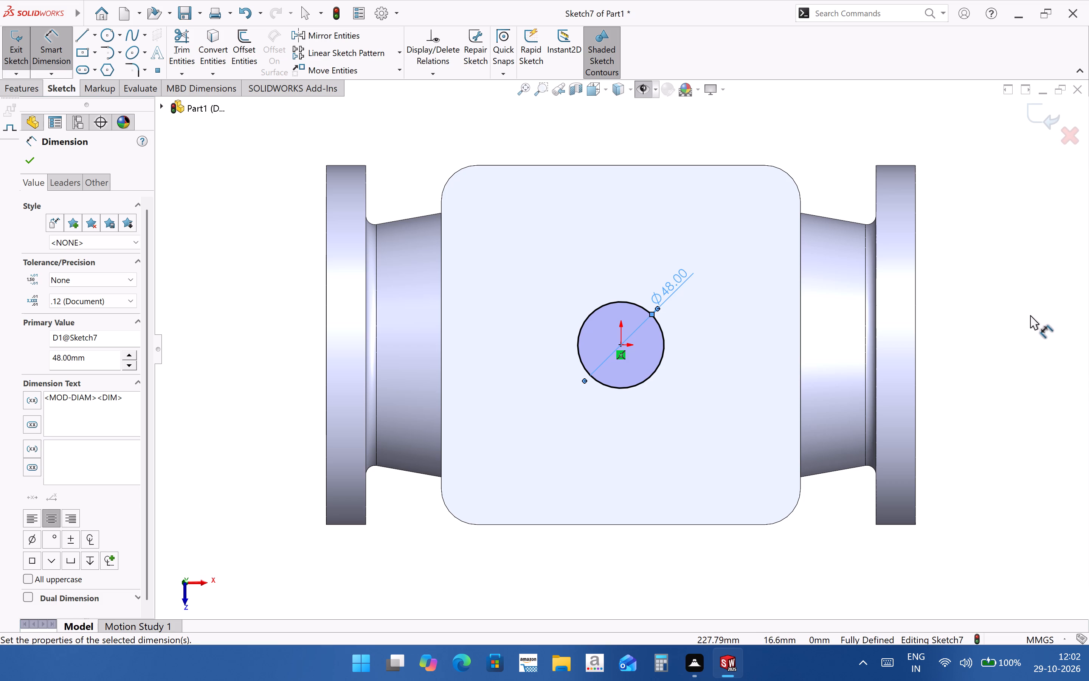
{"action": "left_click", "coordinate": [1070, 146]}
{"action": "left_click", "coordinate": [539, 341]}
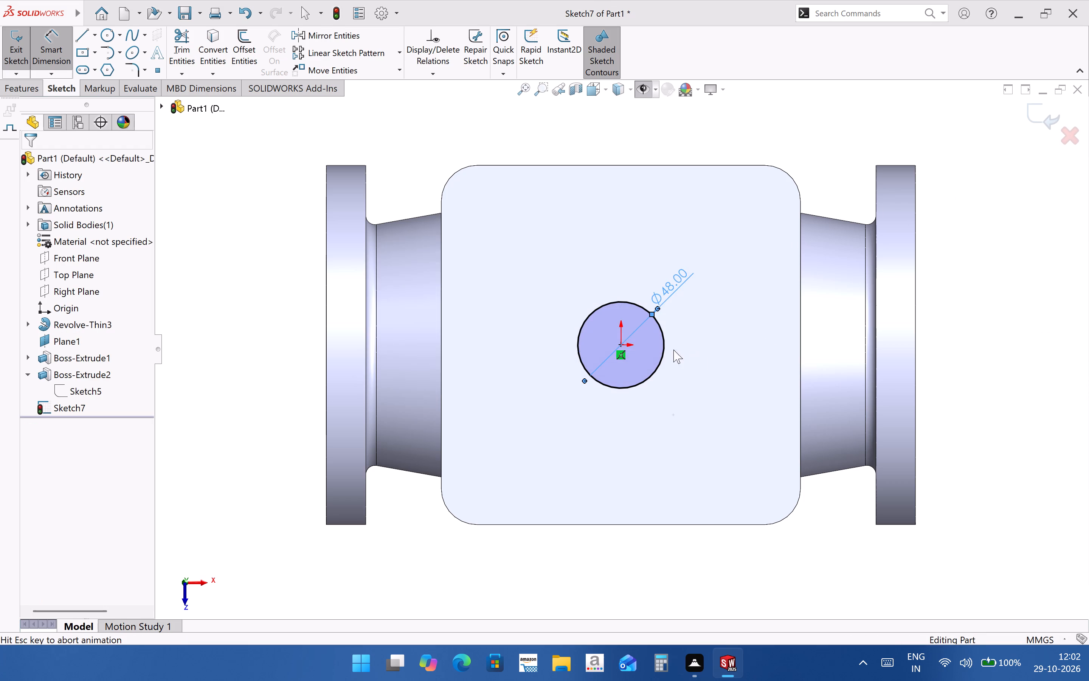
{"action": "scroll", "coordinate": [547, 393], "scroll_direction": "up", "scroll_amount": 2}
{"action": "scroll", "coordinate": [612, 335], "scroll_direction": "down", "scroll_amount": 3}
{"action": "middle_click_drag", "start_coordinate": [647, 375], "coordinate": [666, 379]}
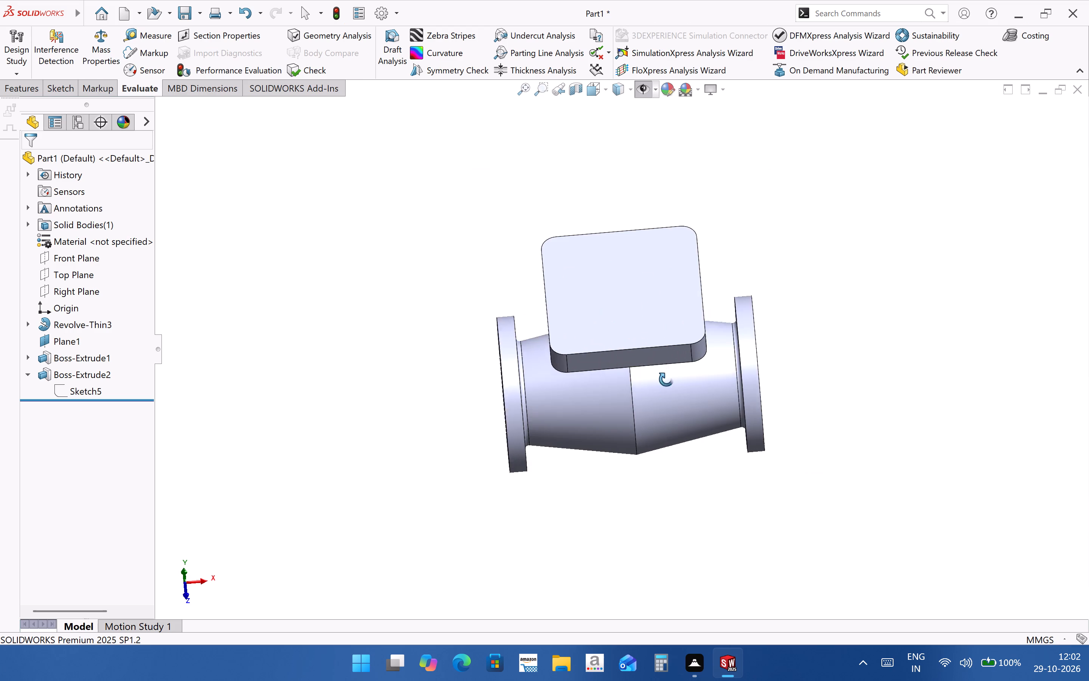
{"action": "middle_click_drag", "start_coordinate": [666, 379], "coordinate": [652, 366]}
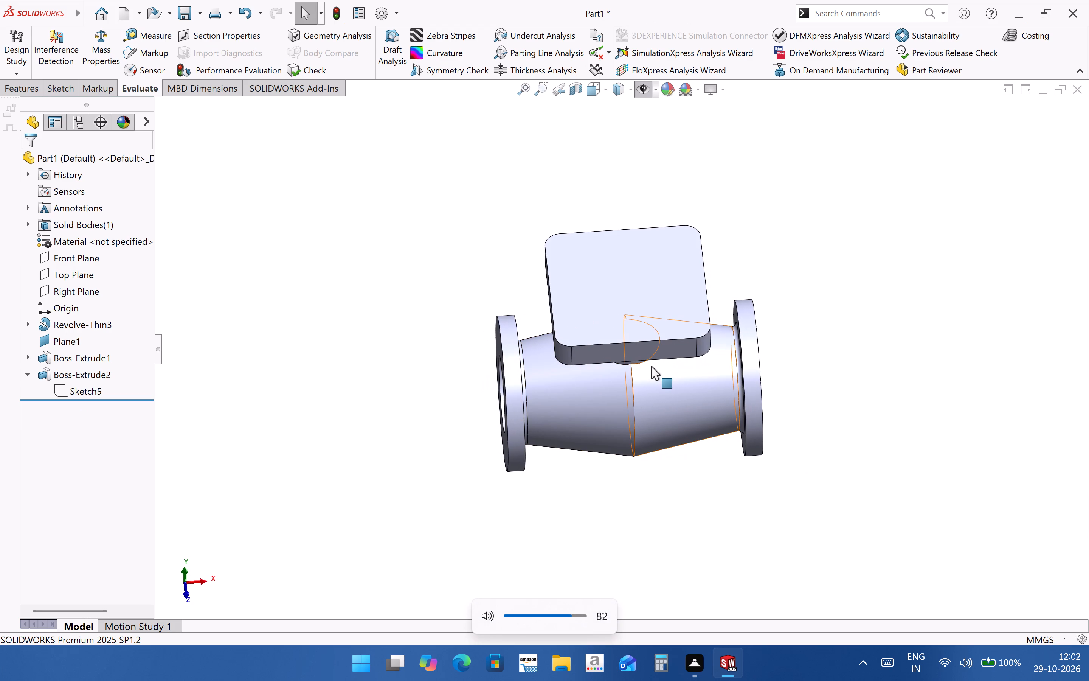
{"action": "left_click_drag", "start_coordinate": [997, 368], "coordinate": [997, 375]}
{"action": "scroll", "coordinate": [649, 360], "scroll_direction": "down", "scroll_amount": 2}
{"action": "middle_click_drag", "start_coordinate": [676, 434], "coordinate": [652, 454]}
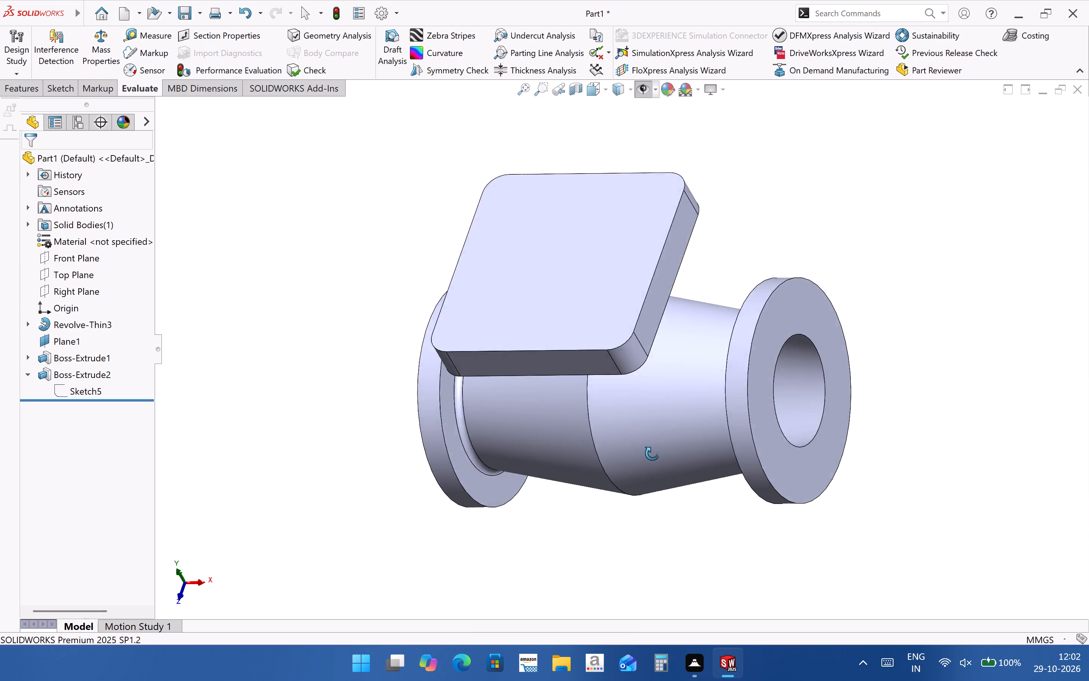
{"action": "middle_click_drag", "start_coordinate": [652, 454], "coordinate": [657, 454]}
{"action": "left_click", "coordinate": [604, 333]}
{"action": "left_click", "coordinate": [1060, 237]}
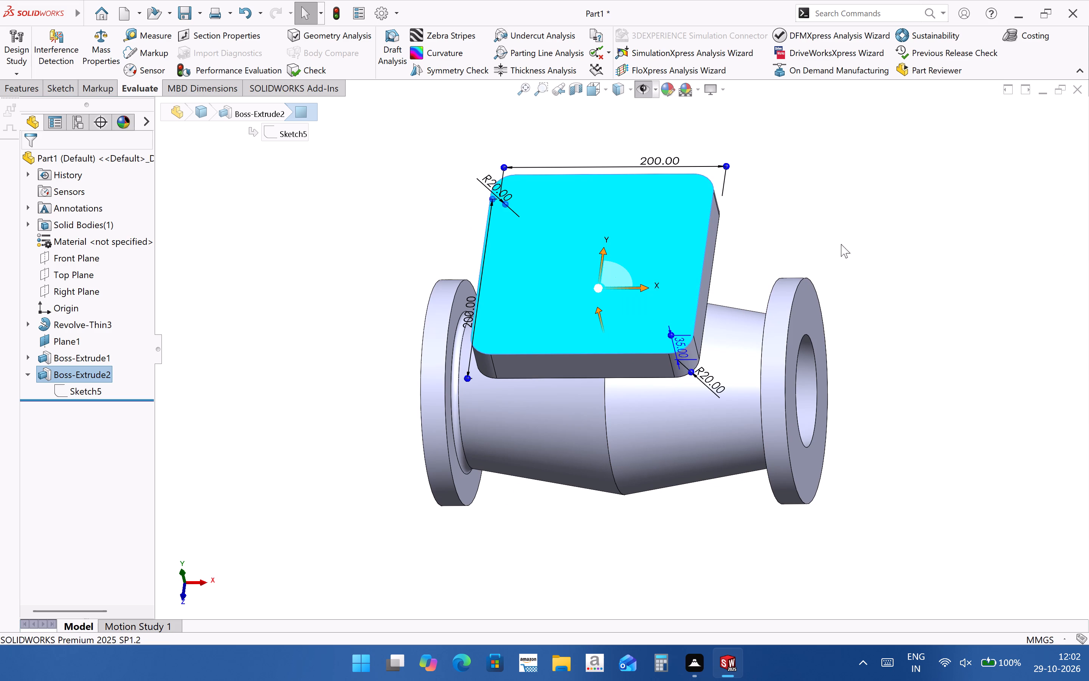
Start a Hole Wizard hole and choose the counterbore hole type, keeping the custom sizing values for the new type.
{"action": "left_click", "coordinate": [0, 91]}
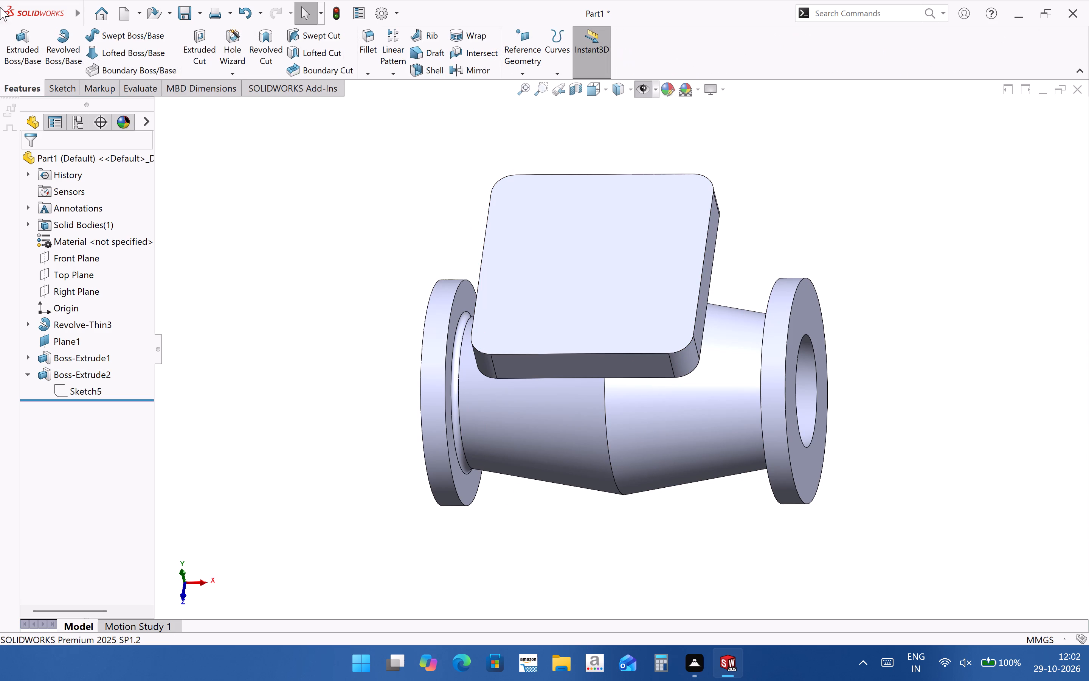
{"action": "left_click", "coordinate": [223, 44]}
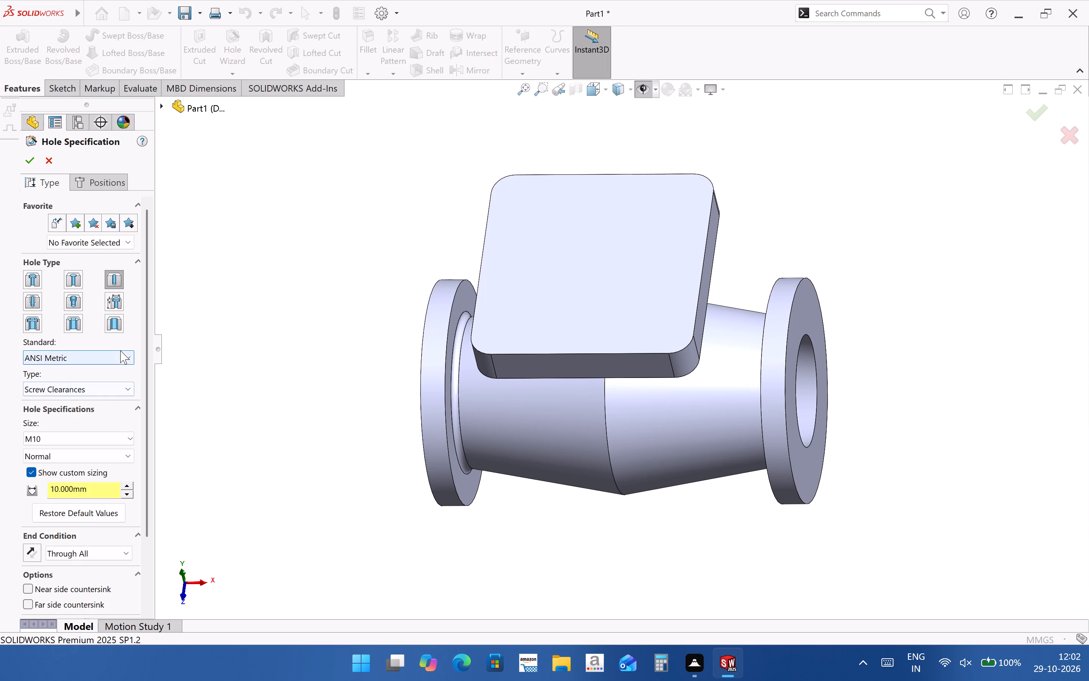
{"action": "left_click", "coordinate": [72, 279]}
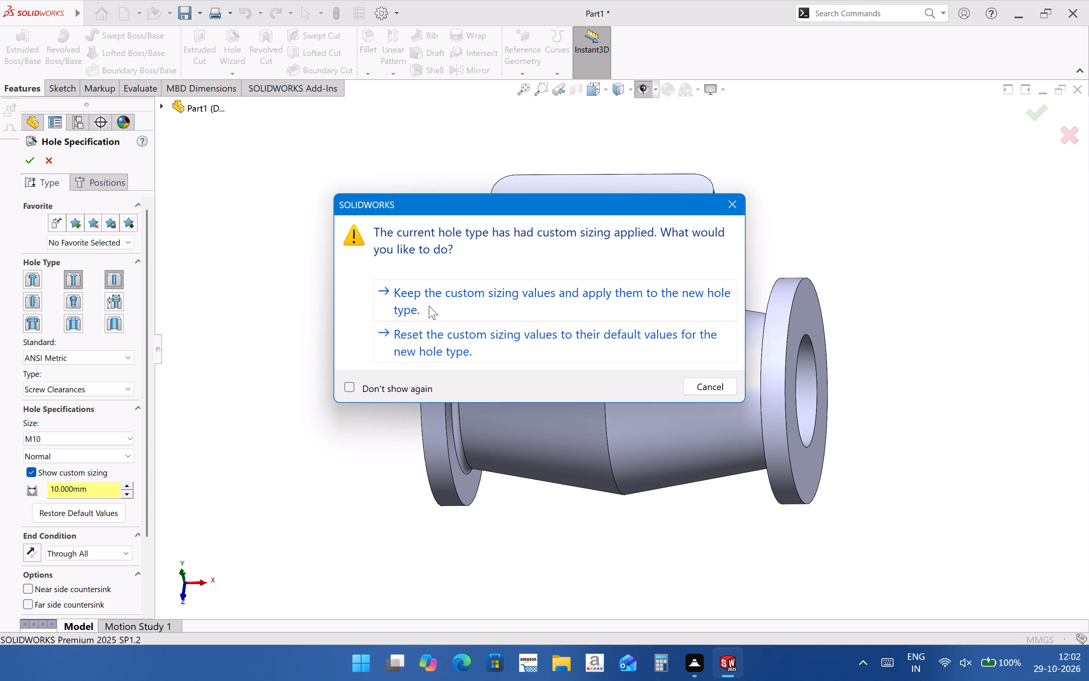
{"action": "left_click", "coordinate": [429, 306]}
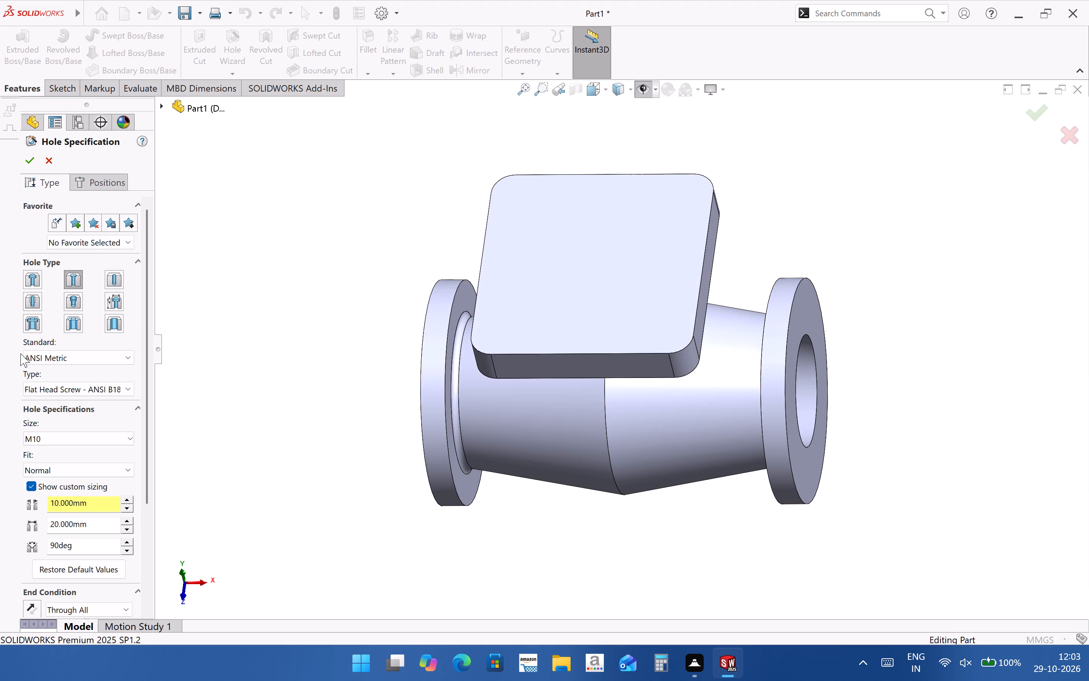
{"action": "left_click", "coordinate": [95, 389]}
{"action": "left_click", "coordinate": [95, 389]}
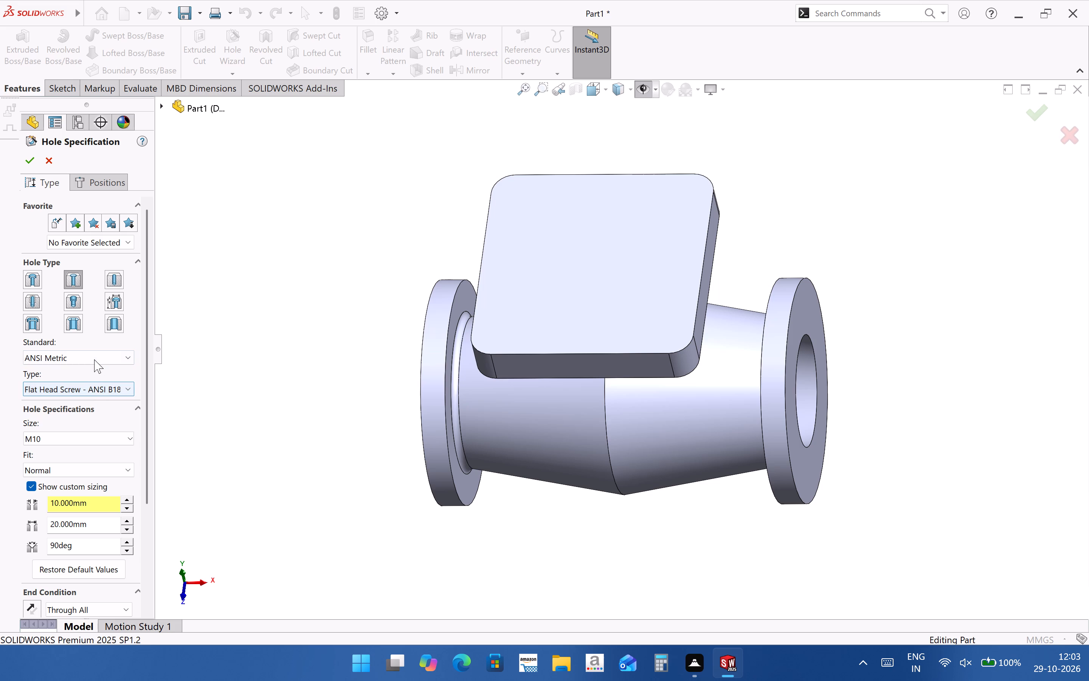
{"action": "left_click", "coordinate": [94, 359]}
{"action": "left_click", "coordinate": [94, 359]}
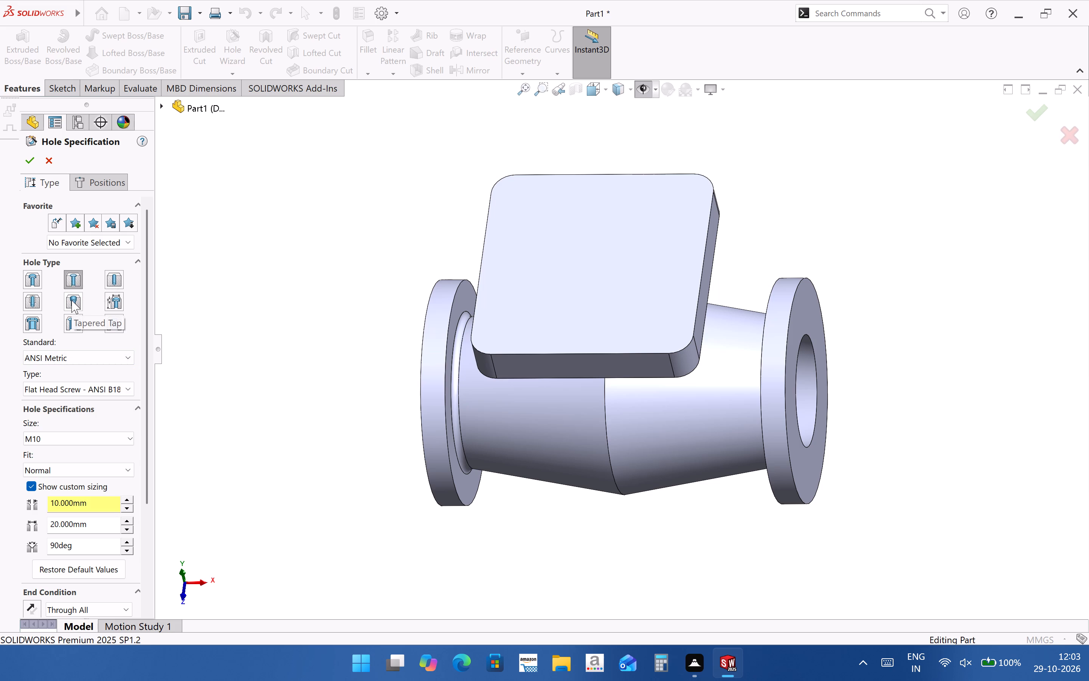
{"action": "left_click", "coordinate": [34, 280]}
{"action": "left_click", "coordinate": [474, 305]}
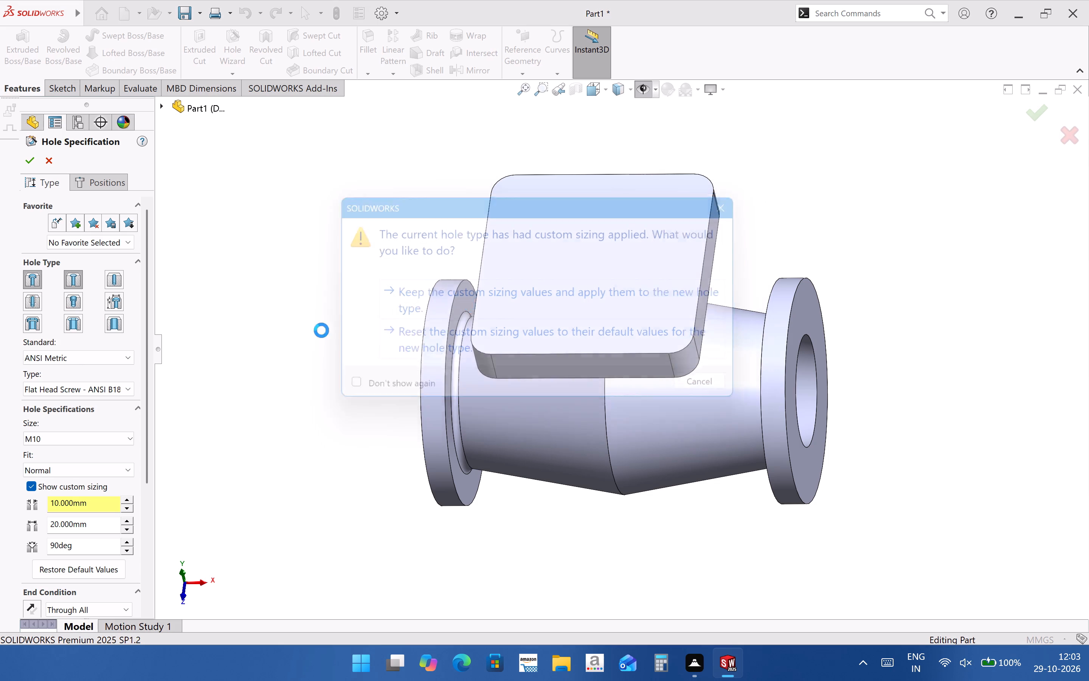
Size the counterbore hole as M48 with a 48 mm through-hole diameter and a 55 mm counterbore diameter.
{"action": "left_click", "coordinate": [73, 434]}
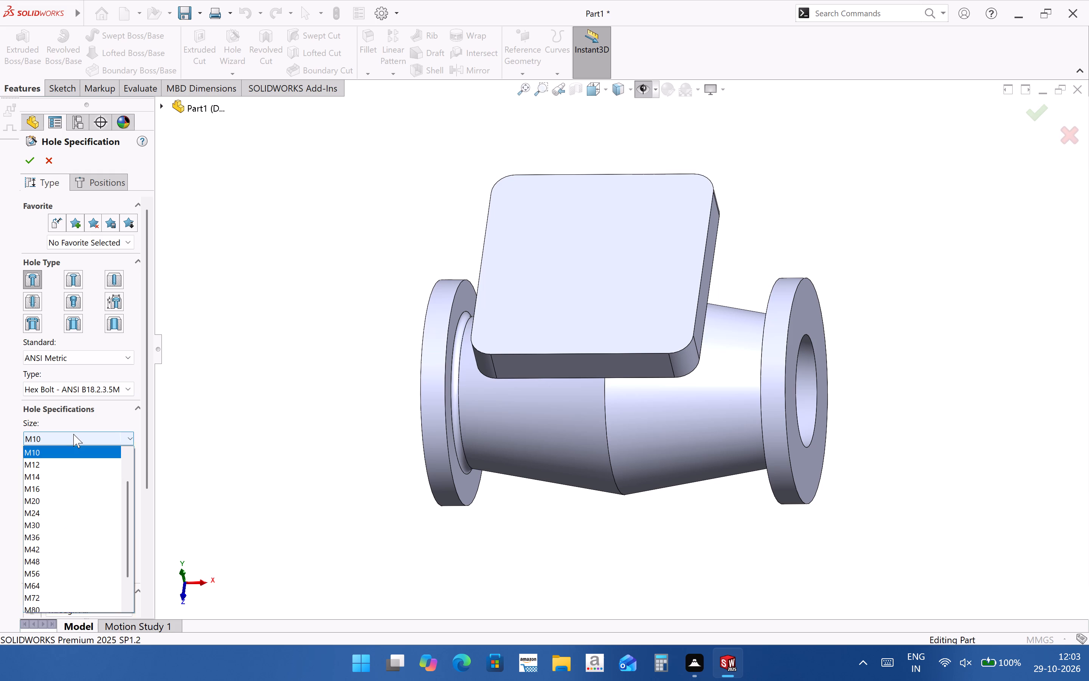
{"action": "left_click", "coordinate": [96, 563]}
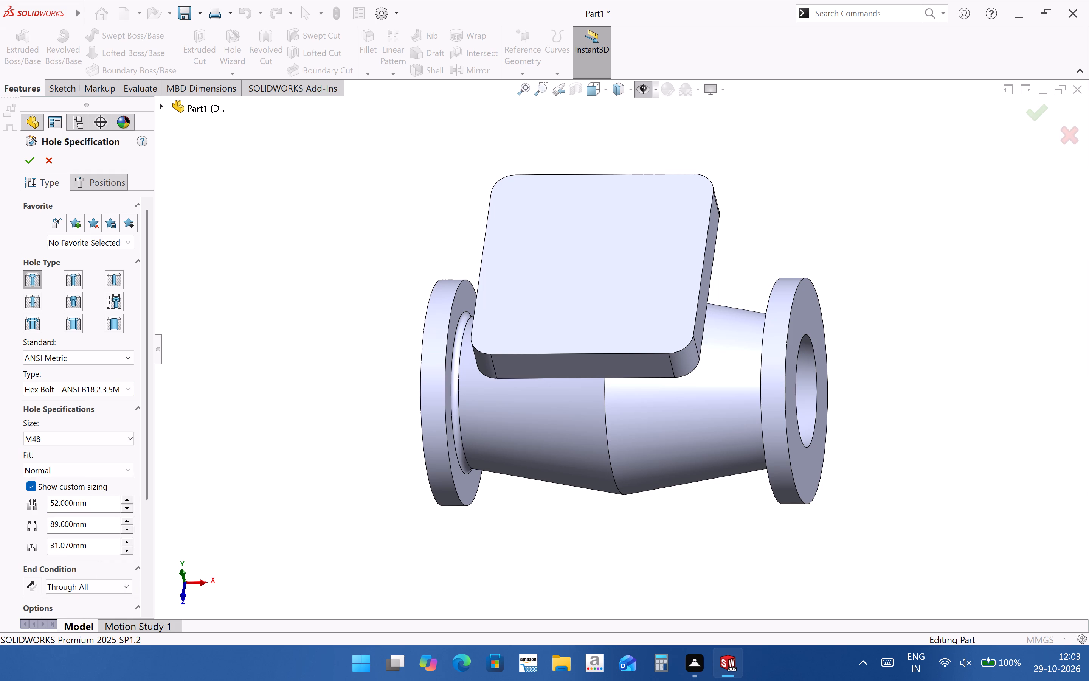
{"action": "left_click", "coordinate": [106, 465]}
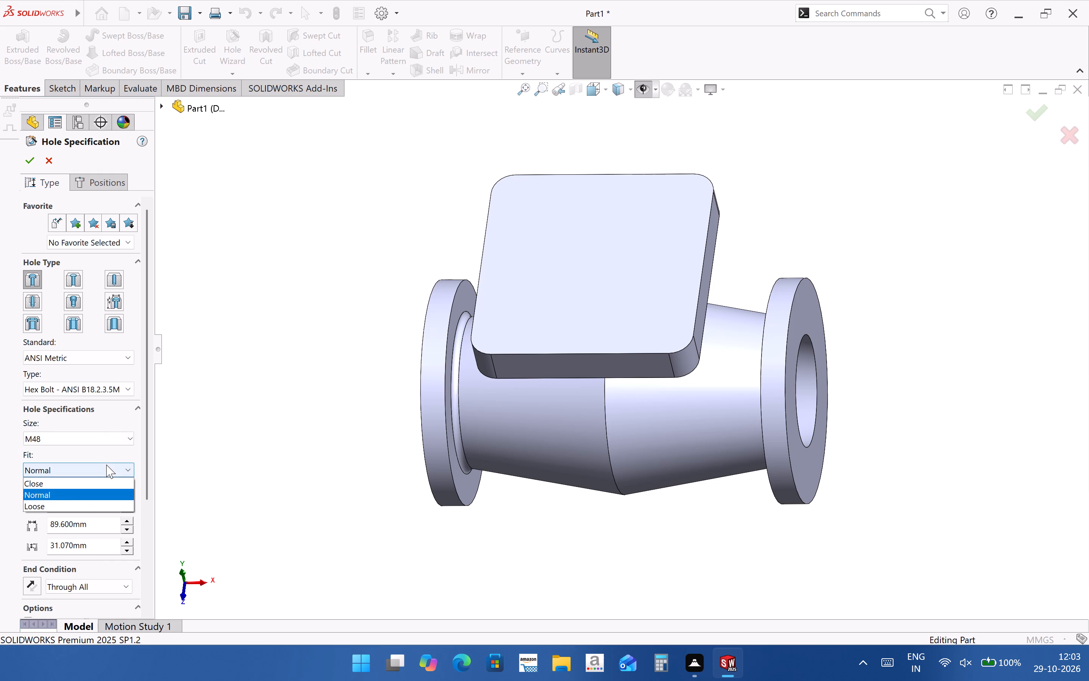
{"action": "left_click", "coordinate": [106, 465]}
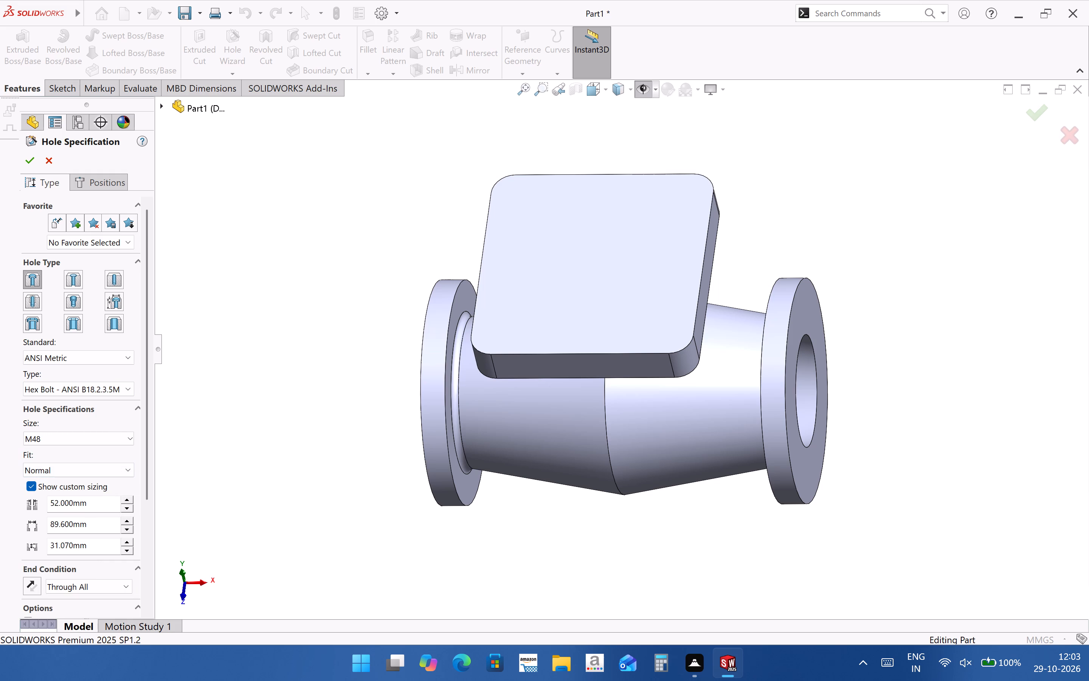
{"action": "left_click_drag", "start_coordinate": [107, 502], "coordinate": [29, 490]}
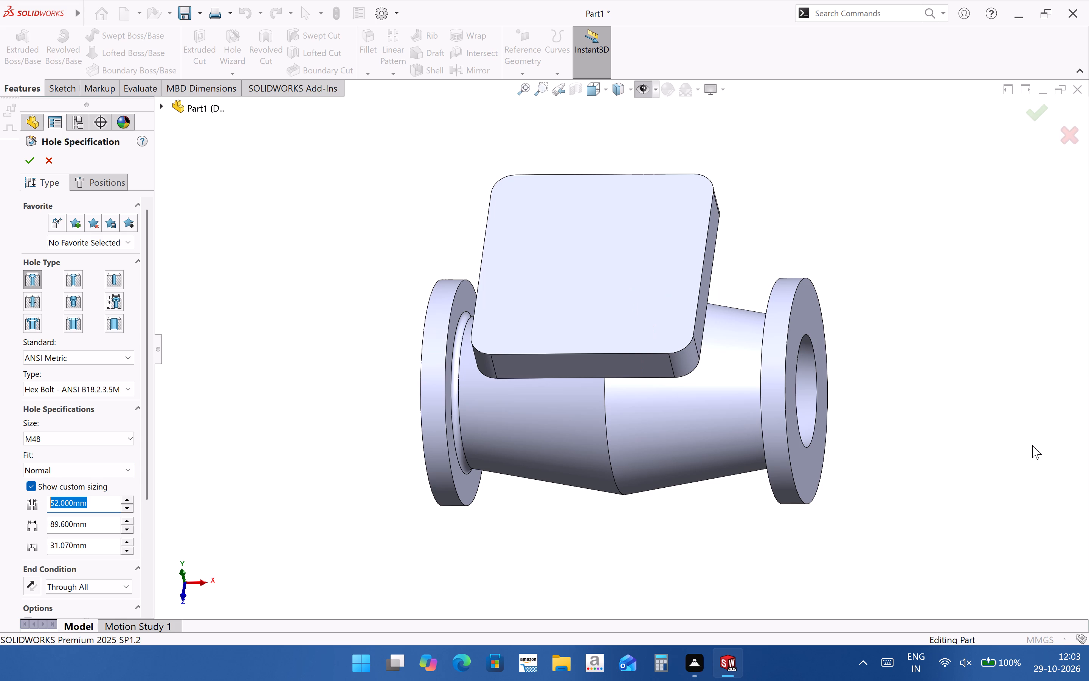
{"action": "key", "text": "4"}
{"action": "key", "text": "8"}
{"action": "key", "text": "Return"}
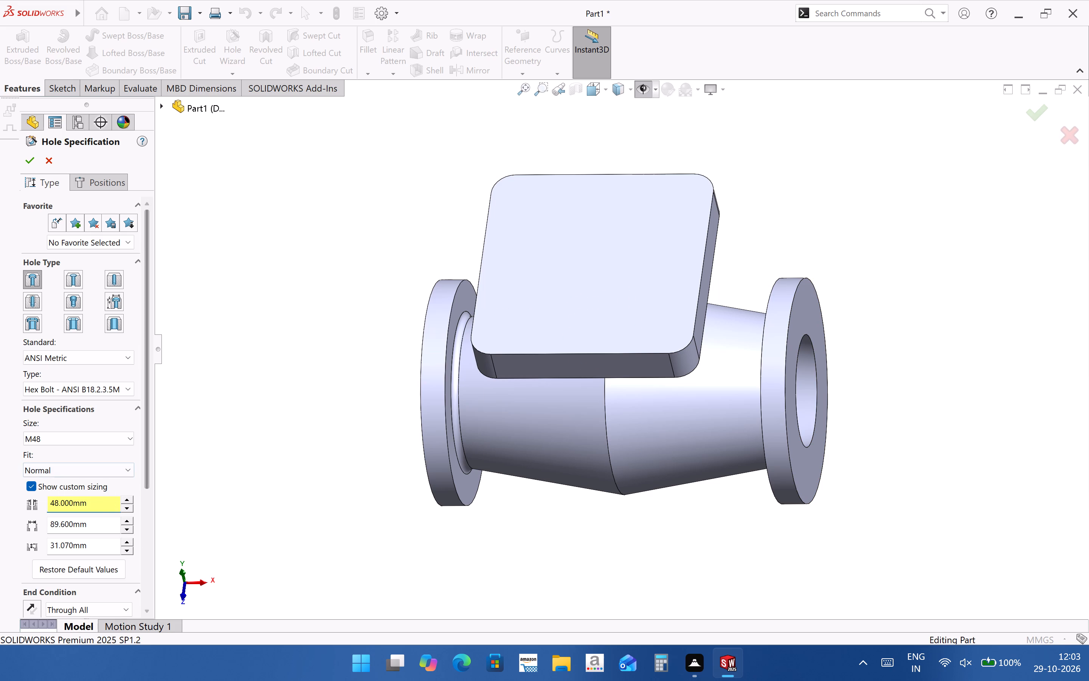
{"action": "left_click_drag", "start_coordinate": [112, 528], "coordinate": [0, 519]}
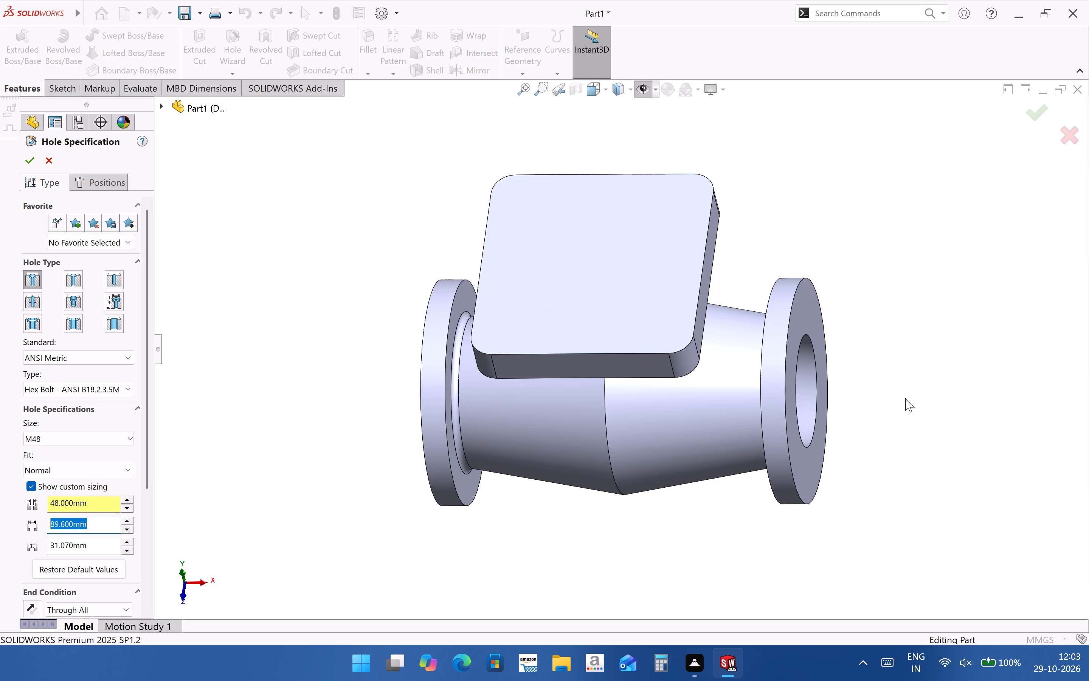
{"action": "type", "text": "55"}
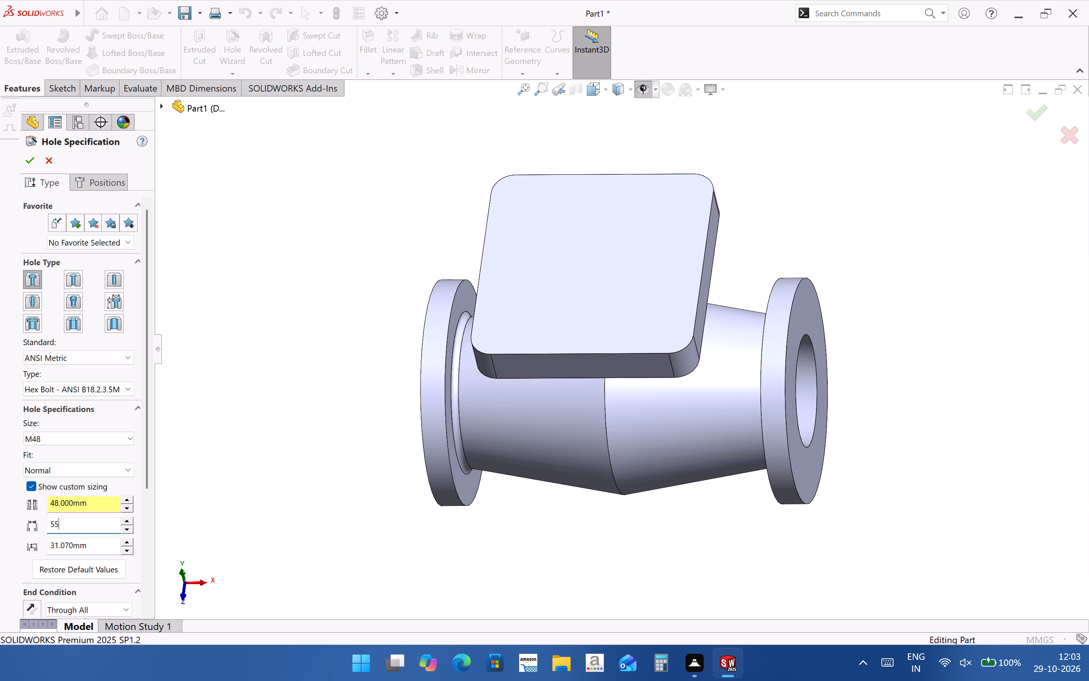
{"action": "key", "text": "Return"}
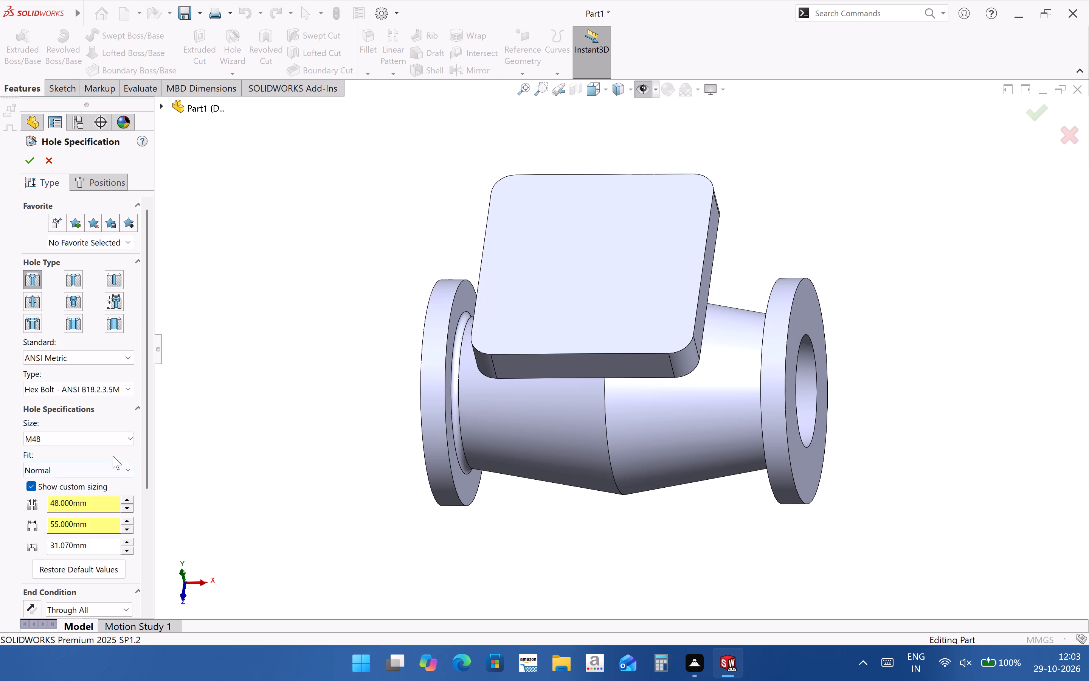
Change the counterbore hole's end condition to Blind.
{"action": "left_click_drag", "start_coordinate": [147, 451], "coordinate": [137, 549]}
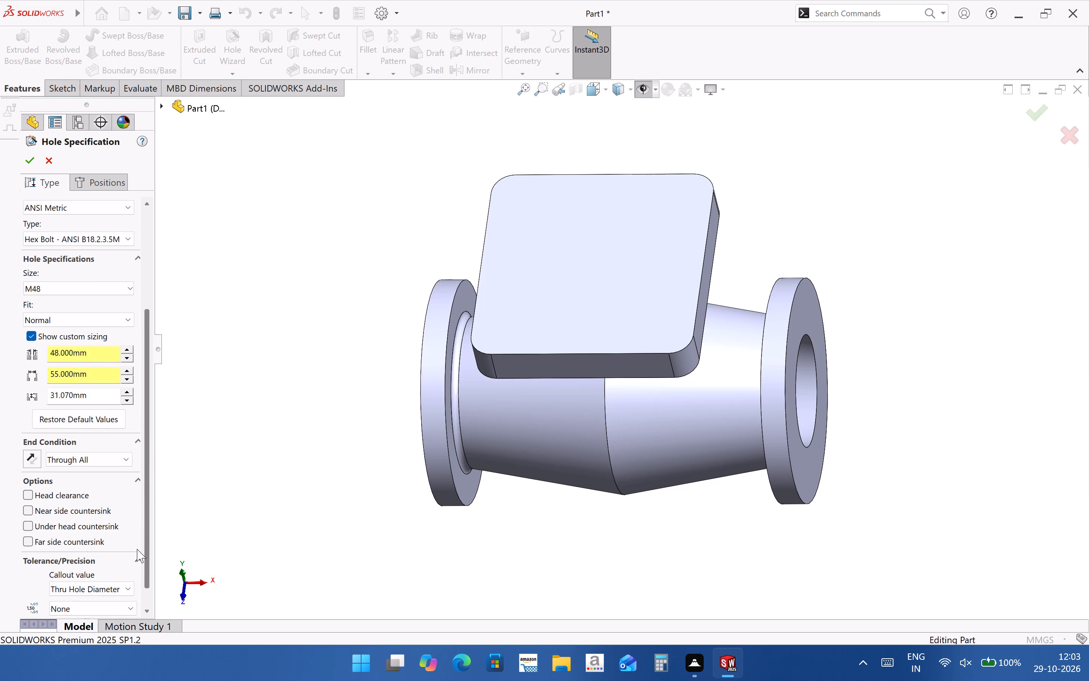
{"action": "left_click_drag", "start_coordinate": [137, 549], "coordinate": [137, 546]}
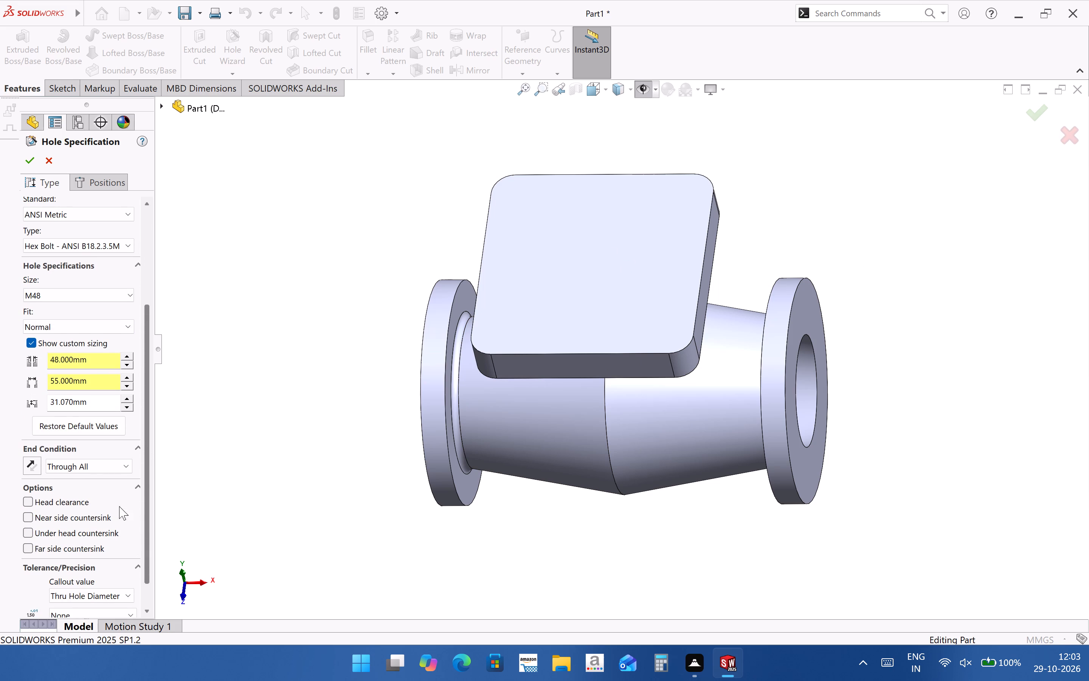
{"action": "left_click", "coordinate": [100, 457]}
{"action": "left_click", "coordinate": [106, 462]}
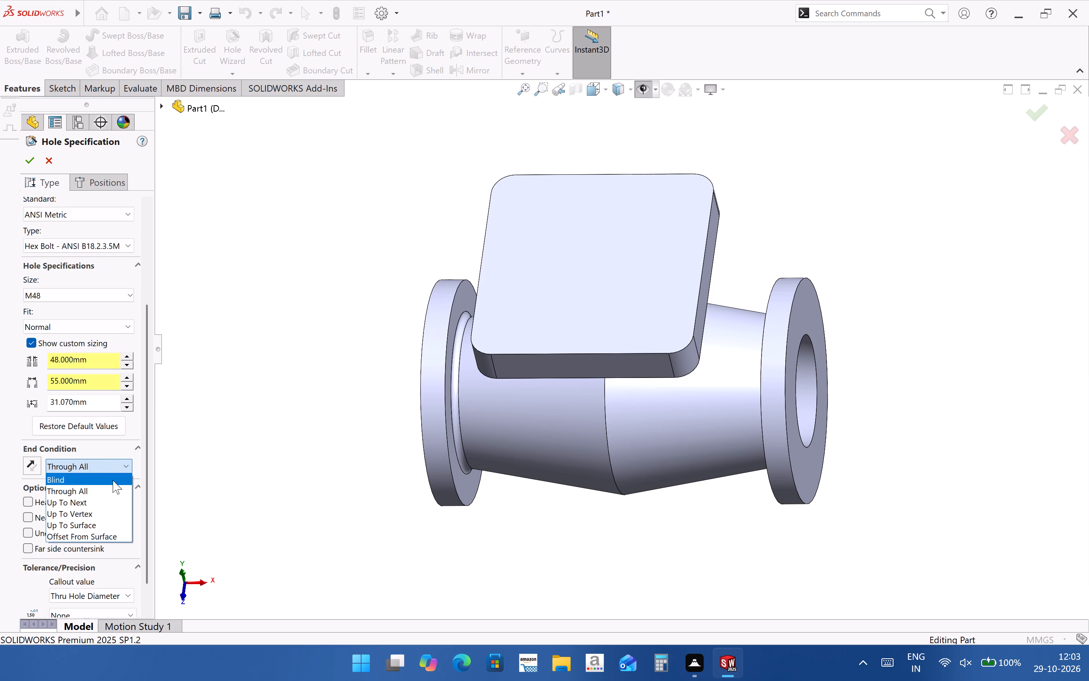
{"action": "left_click", "coordinate": [113, 480]}
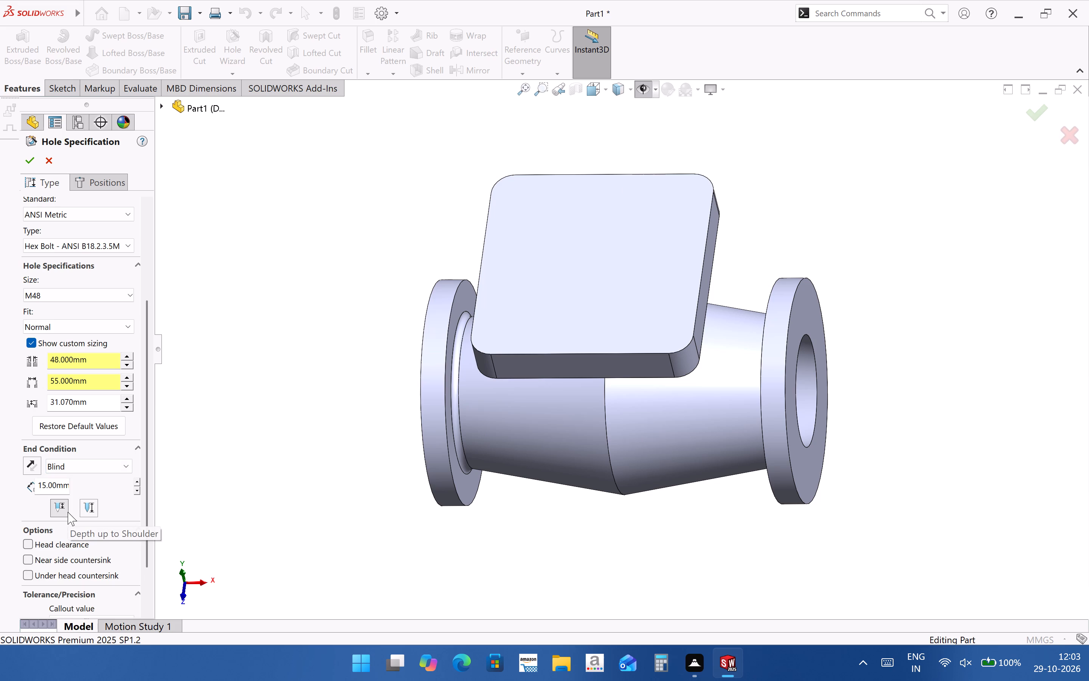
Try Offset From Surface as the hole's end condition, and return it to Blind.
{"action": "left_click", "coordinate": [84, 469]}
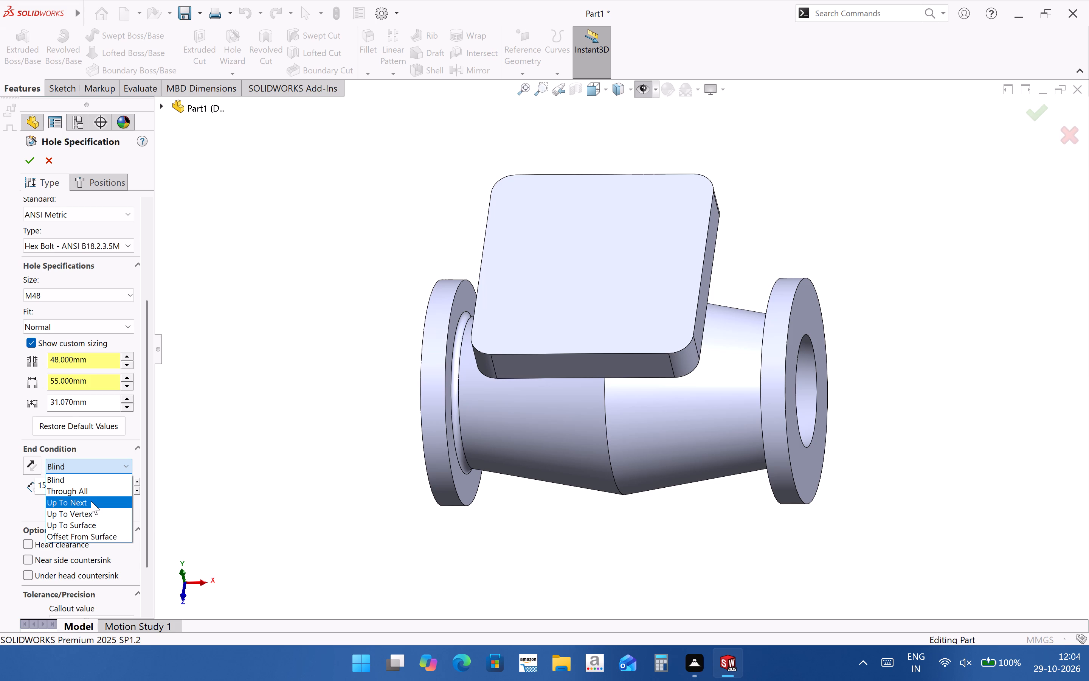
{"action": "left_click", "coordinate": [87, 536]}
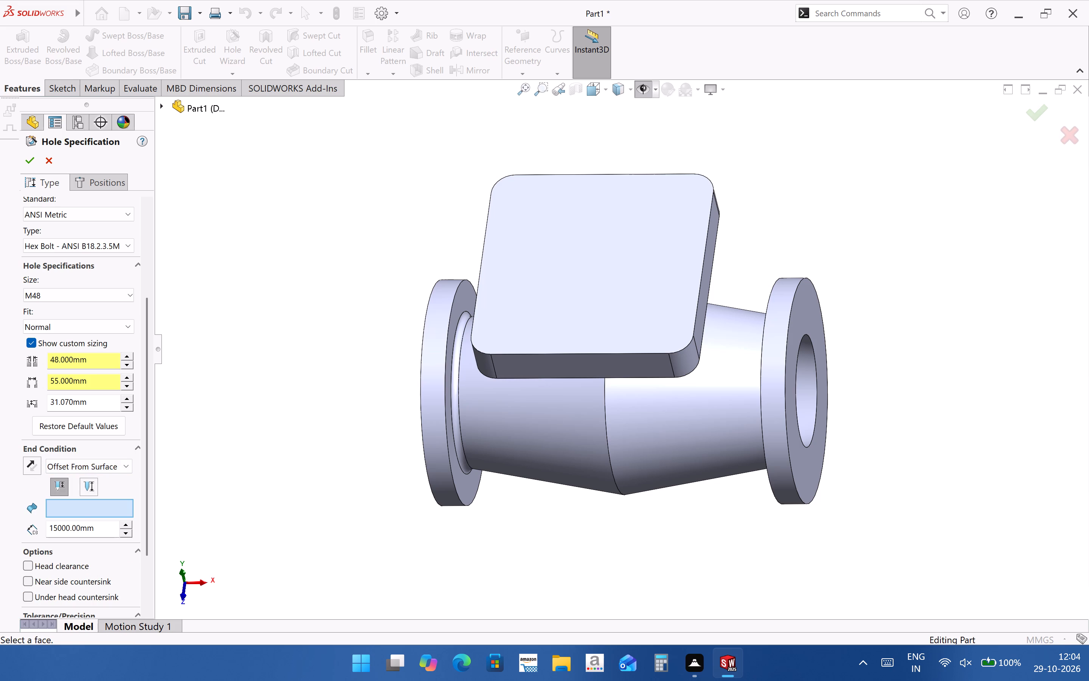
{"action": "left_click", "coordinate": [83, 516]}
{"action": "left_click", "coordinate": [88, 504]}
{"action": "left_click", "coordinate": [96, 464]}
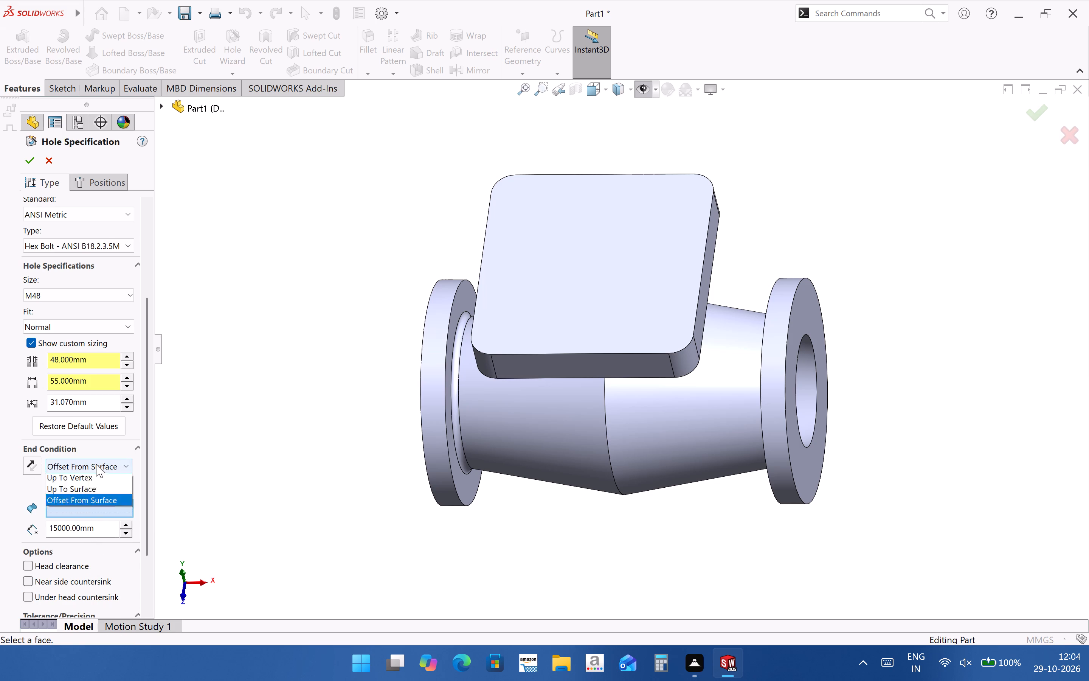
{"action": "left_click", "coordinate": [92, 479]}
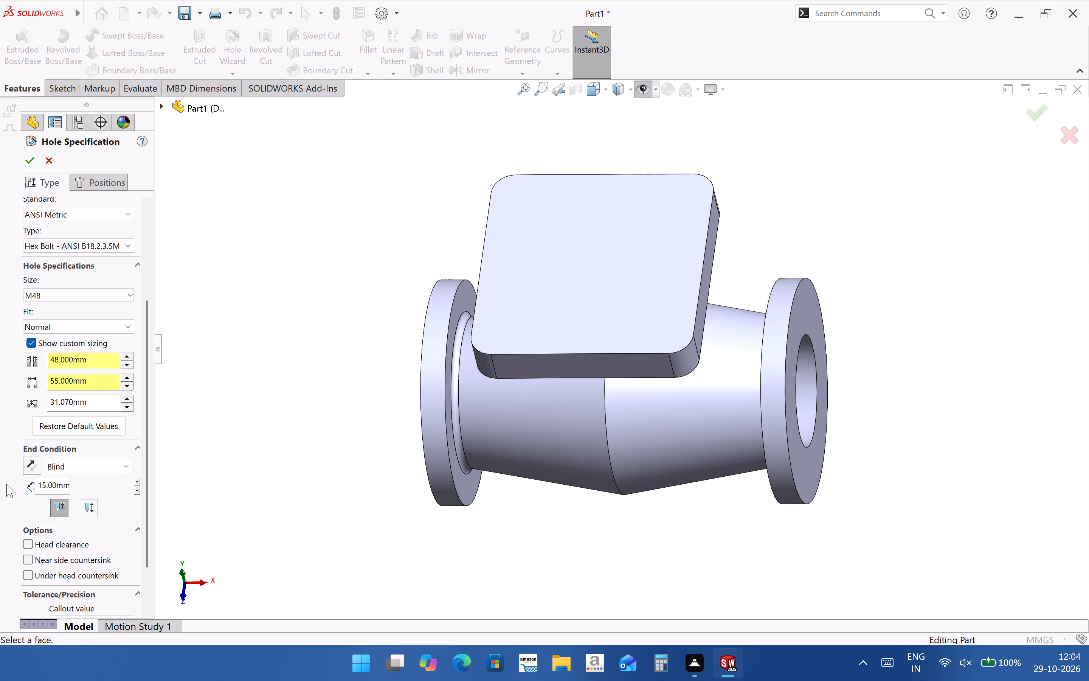
Set the counterbore hole's blind depth to 150 mm.
{"action": "left_click_drag", "start_coordinate": [64, 487], "coordinate": [18, 480]}
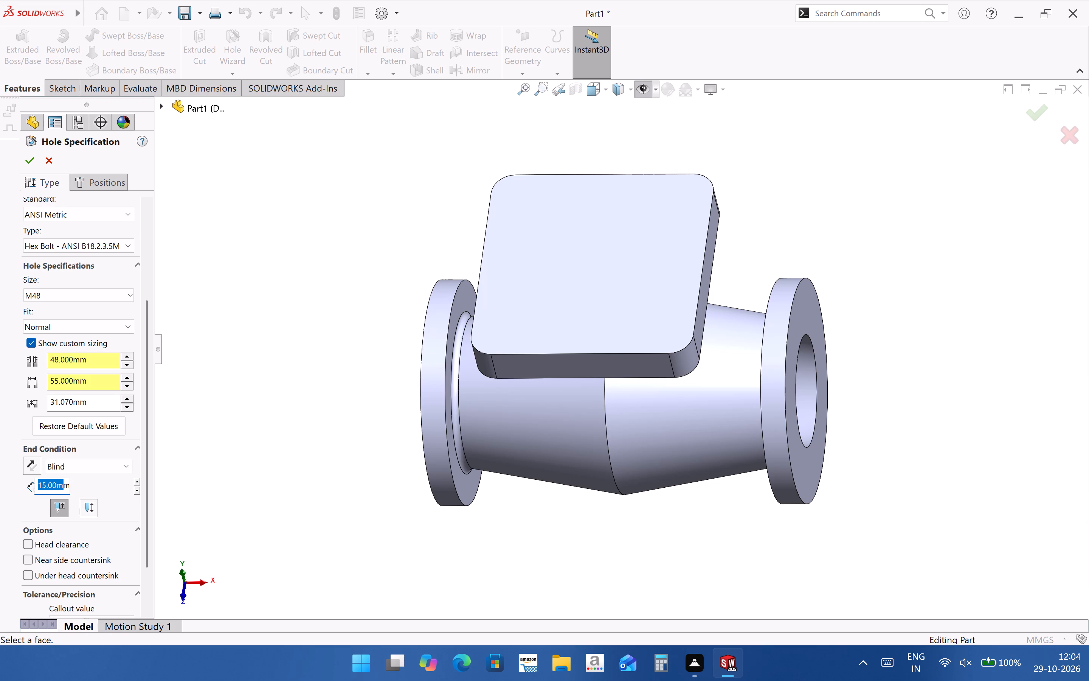
{"action": "left_click_drag", "start_coordinate": [67, 486], "coordinate": [0, 463]}
{"action": "type", "text": "150"}
{"action": "key", "text": "Return"}
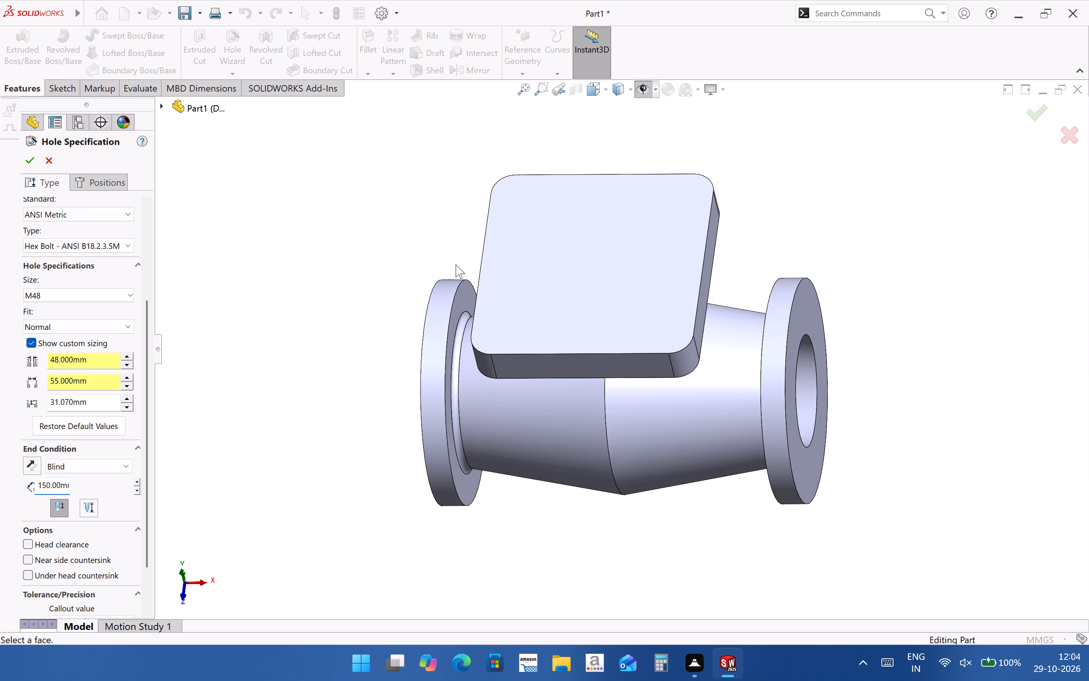
Place the counterbore hole on the square flange's outer face, centred on the origin, and finish the hole.
{"action": "left_click", "coordinate": [576, 267]}
{"action": "left_click", "coordinate": [27, 168]}
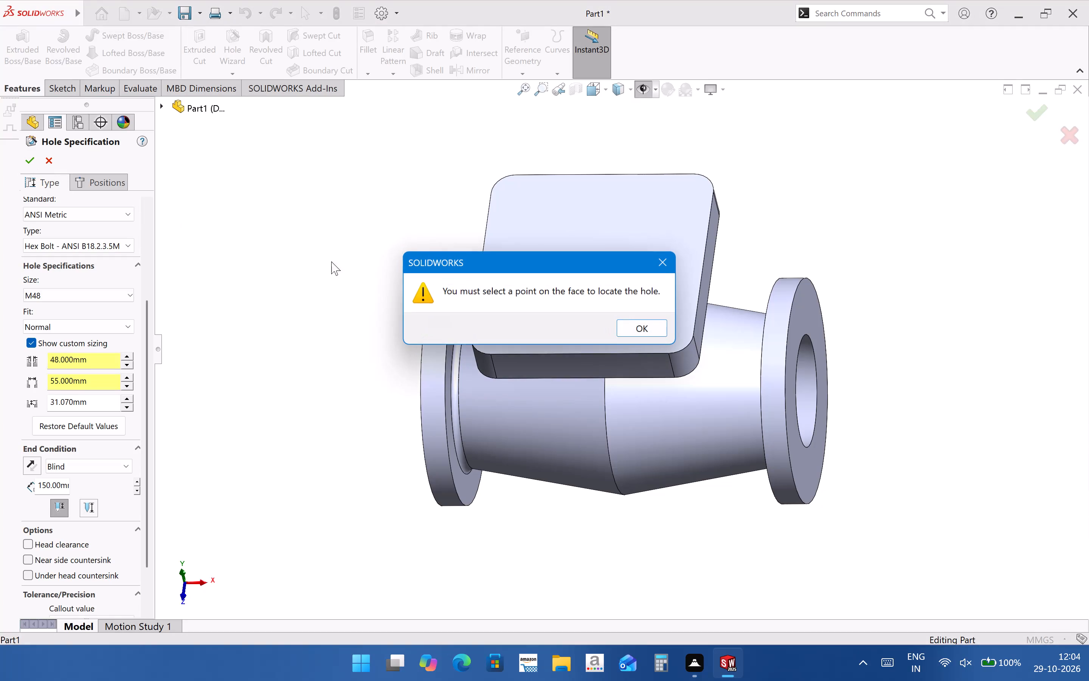
{"action": "left_click", "coordinate": [632, 336]}
{"action": "left_click", "coordinate": [634, 299]}
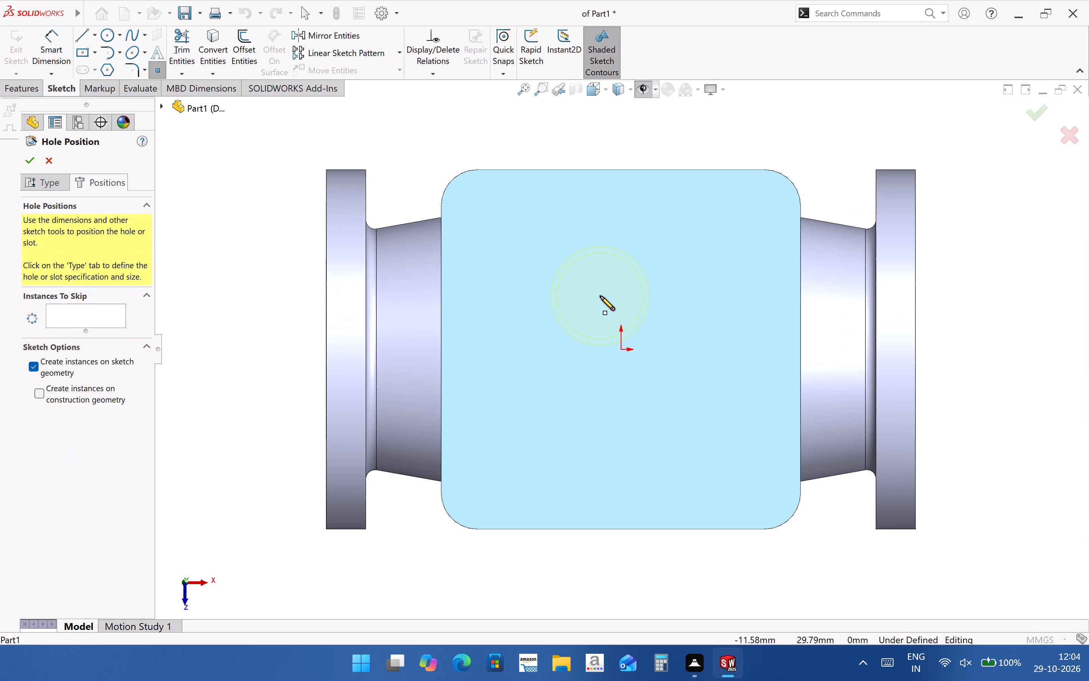
{"action": "left_click", "coordinate": [622, 350]}
{"action": "middle_click_drag", "start_coordinate": [652, 469], "coordinate": [650, 368]}
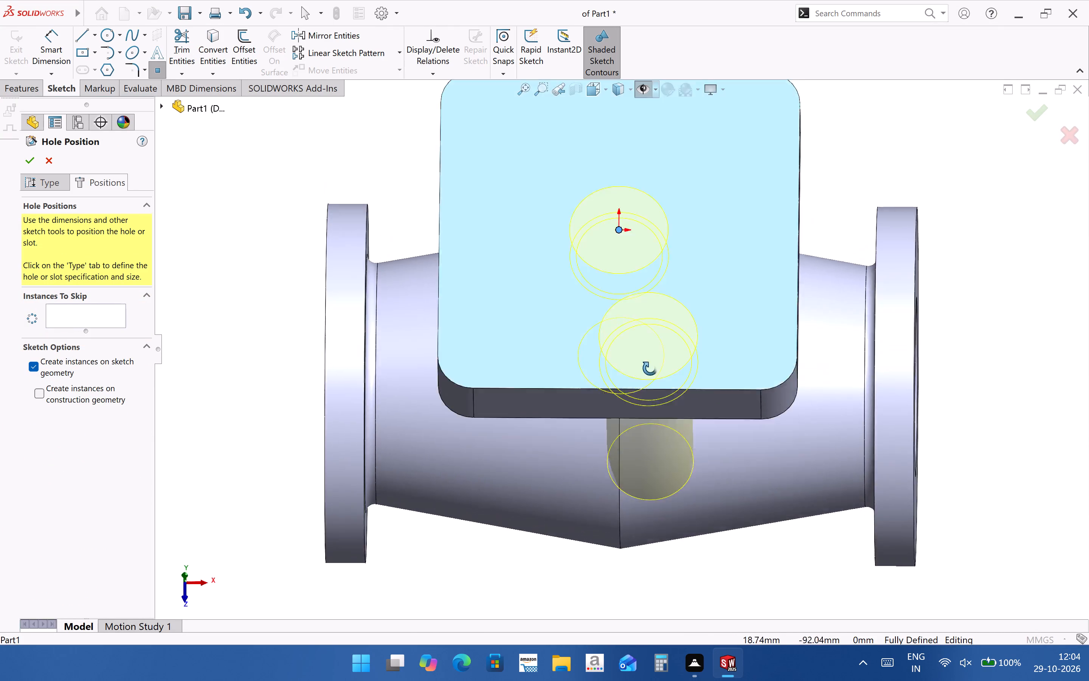
{"action": "middle_click_drag", "start_coordinate": [650, 368], "coordinate": [650, 303]}
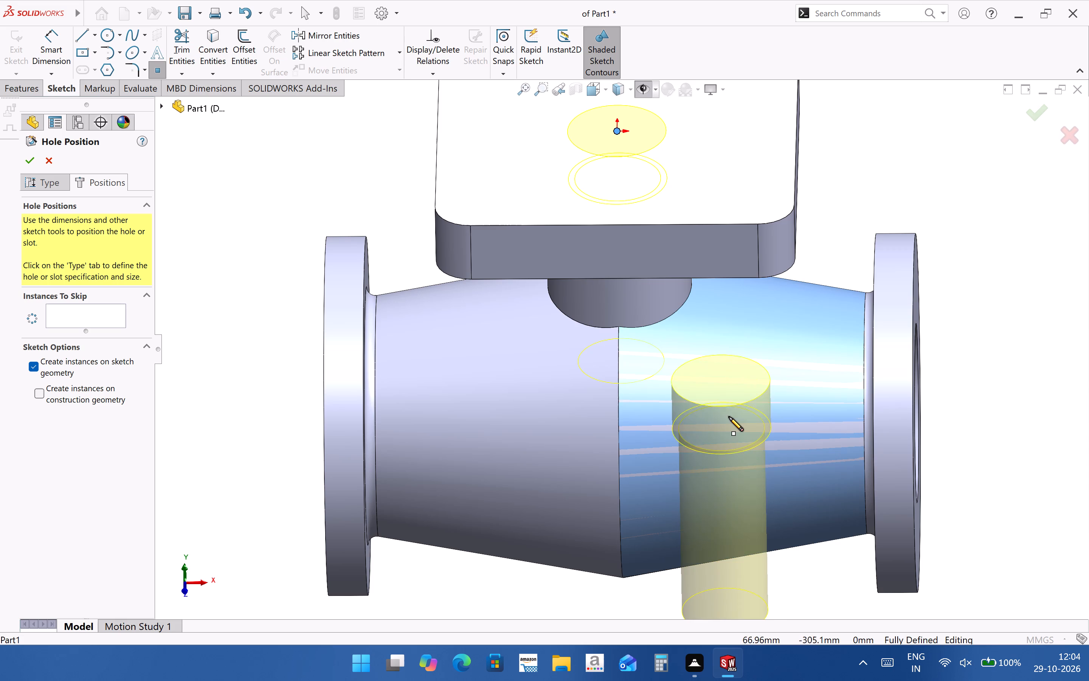
{"action": "left_click", "coordinate": [22, 157]}
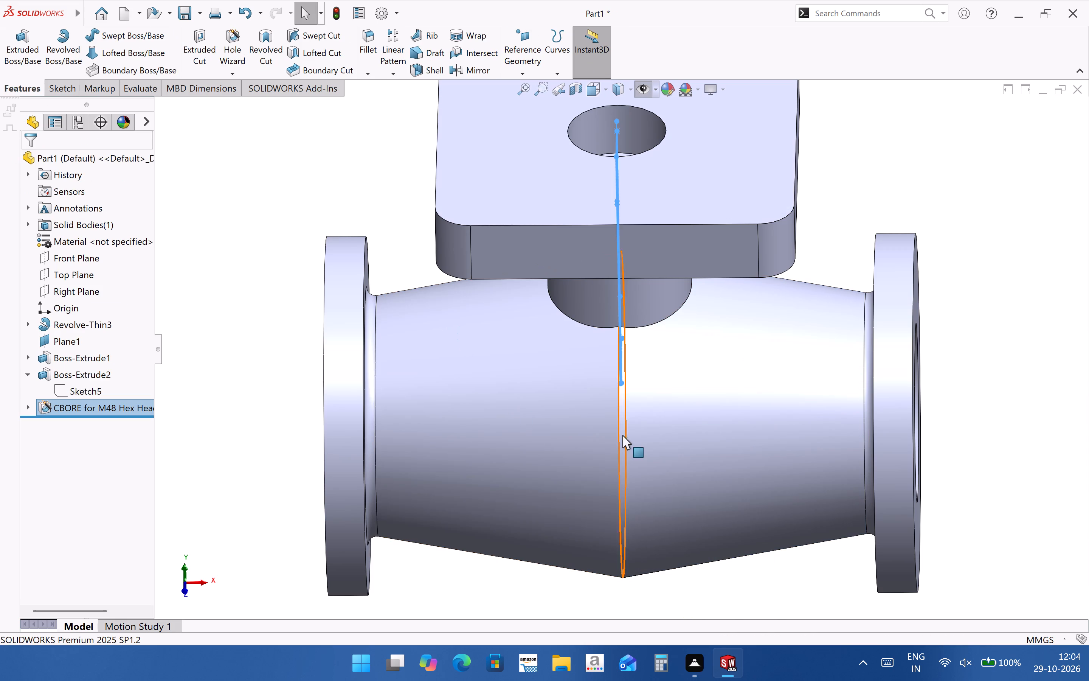
Examine the counterbore hole in the square flange from several angles, looking closely at its inner step.
{"action": "middle_click_drag", "start_coordinate": [624, 435], "coordinate": [821, 511]}
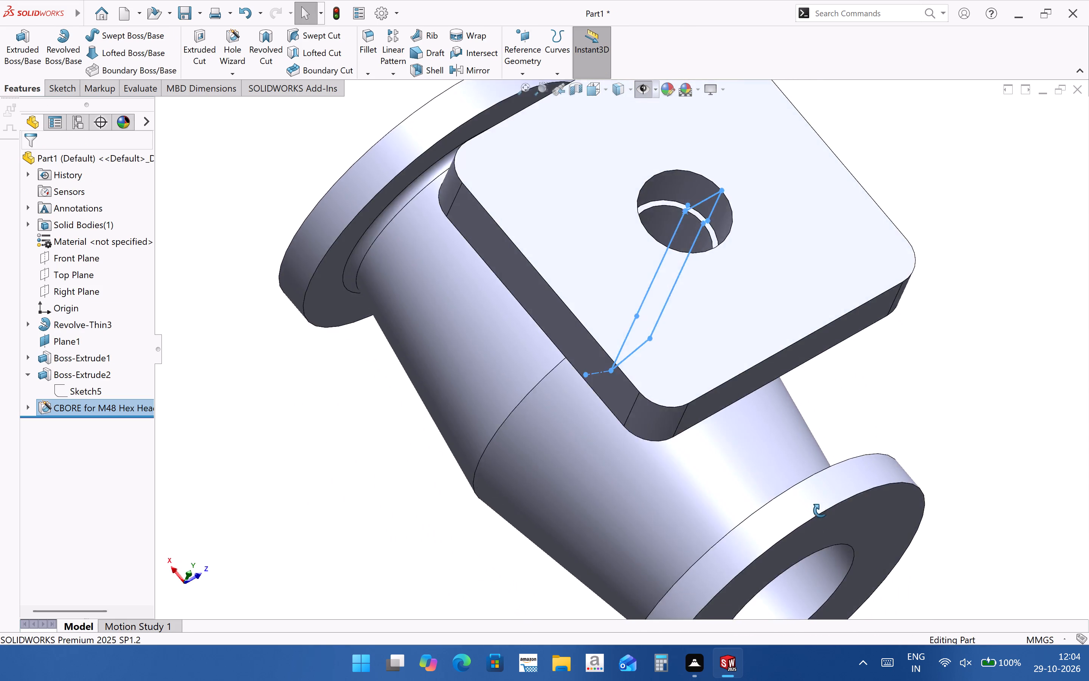
{"action": "middle_click_drag", "start_coordinate": [821, 511], "coordinate": [819, 569]}
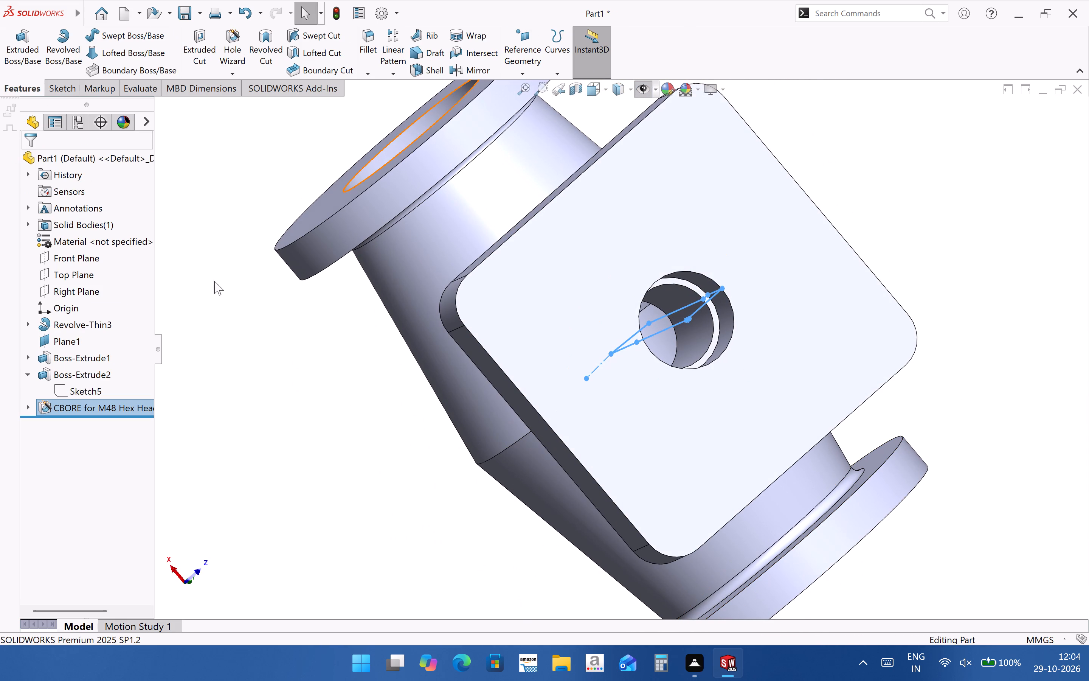
{"action": "left_click", "coordinate": [643, 93]}
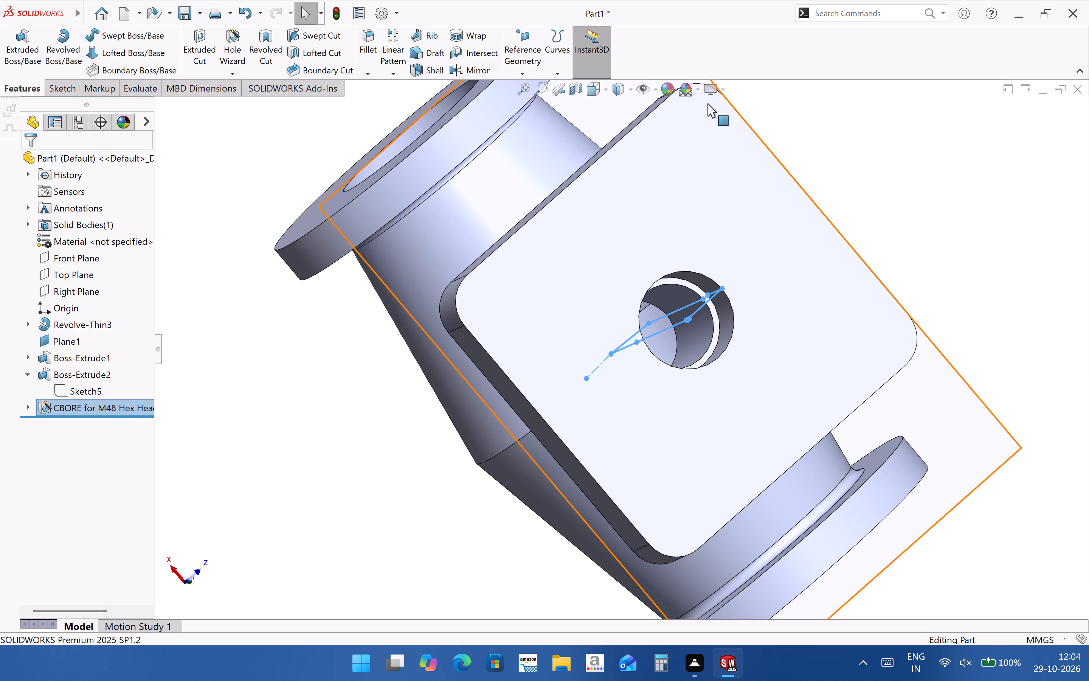
{"action": "left_click", "coordinate": [645, 86]}
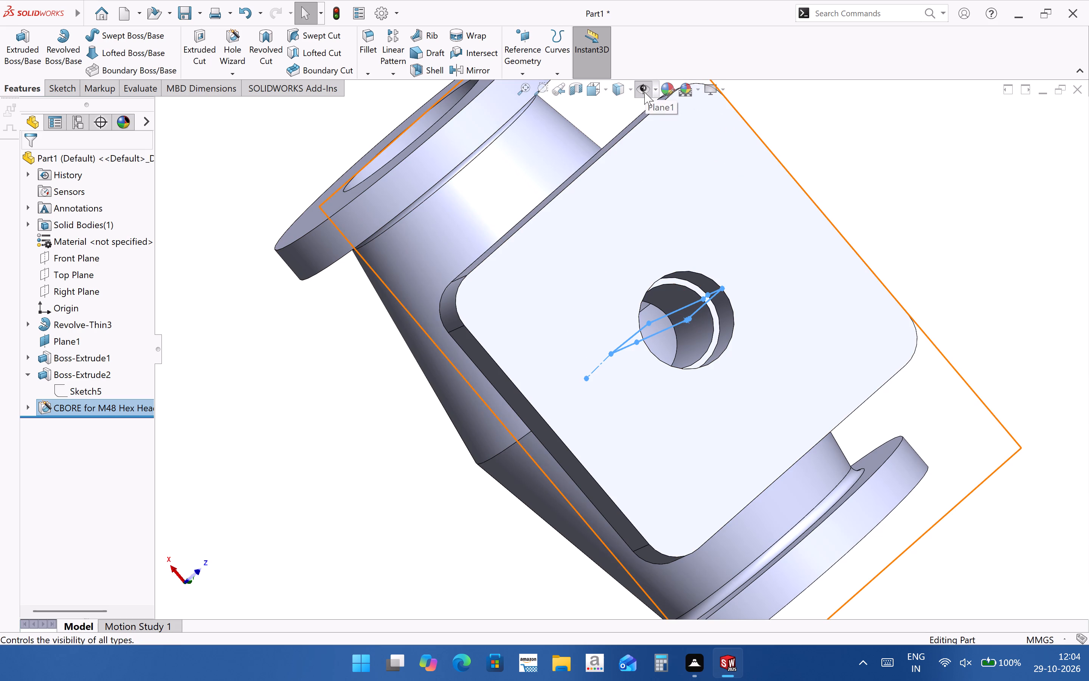
{"action": "scroll", "coordinate": [852, 231], "scroll_direction": "up", "scroll_amount": 3}
{"action": "left_click", "coordinate": [850, 252]}
{"action": "scroll", "coordinate": [550, 448], "scroll_direction": "down", "scroll_amount": 2}
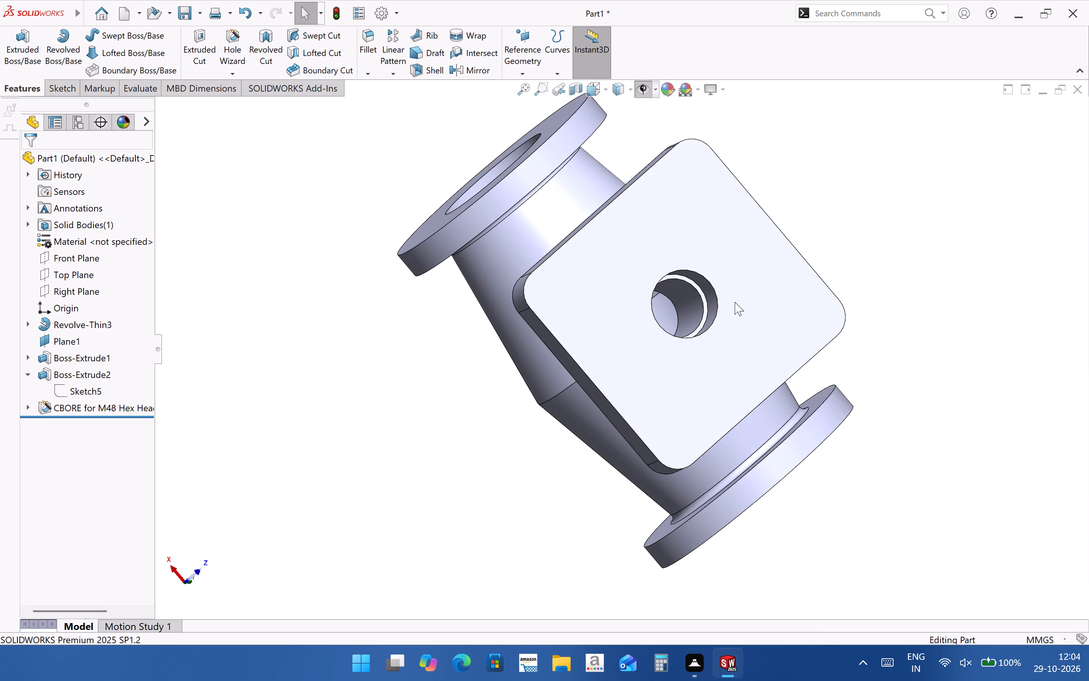
{"action": "scroll", "coordinate": [746, 260], "scroll_direction": "down", "scroll_amount": 3}
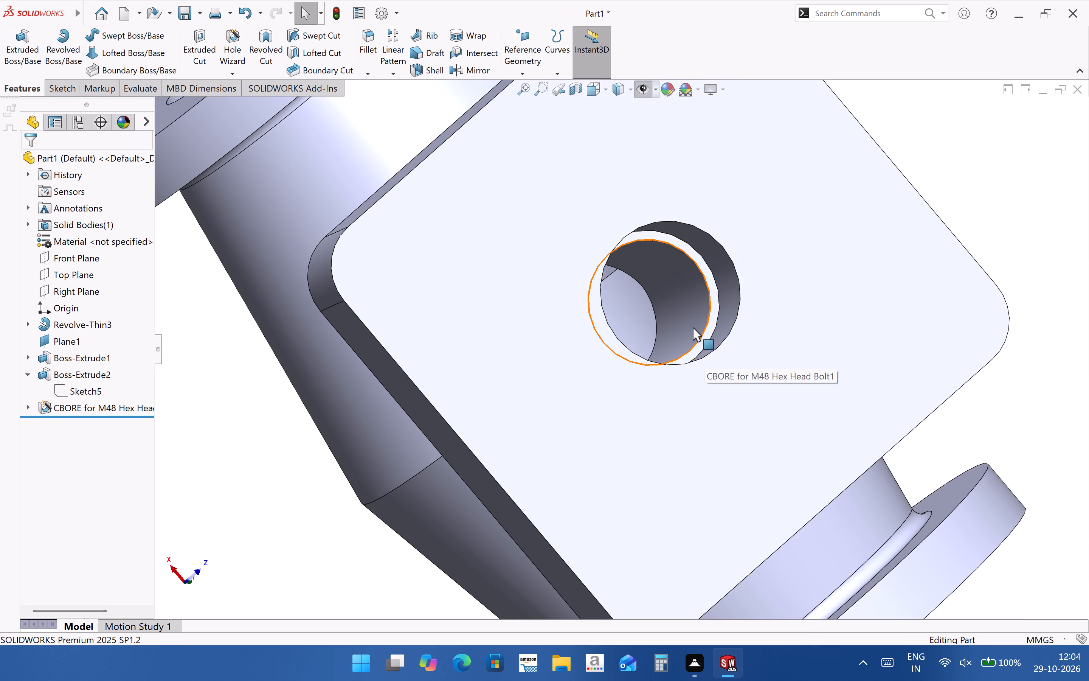
{"action": "middle_click_drag", "start_coordinate": [693, 327], "coordinate": [677, 339]}
{"action": "scroll", "coordinate": [685, 266], "scroll_direction": "down", "scroll_amount": 3}
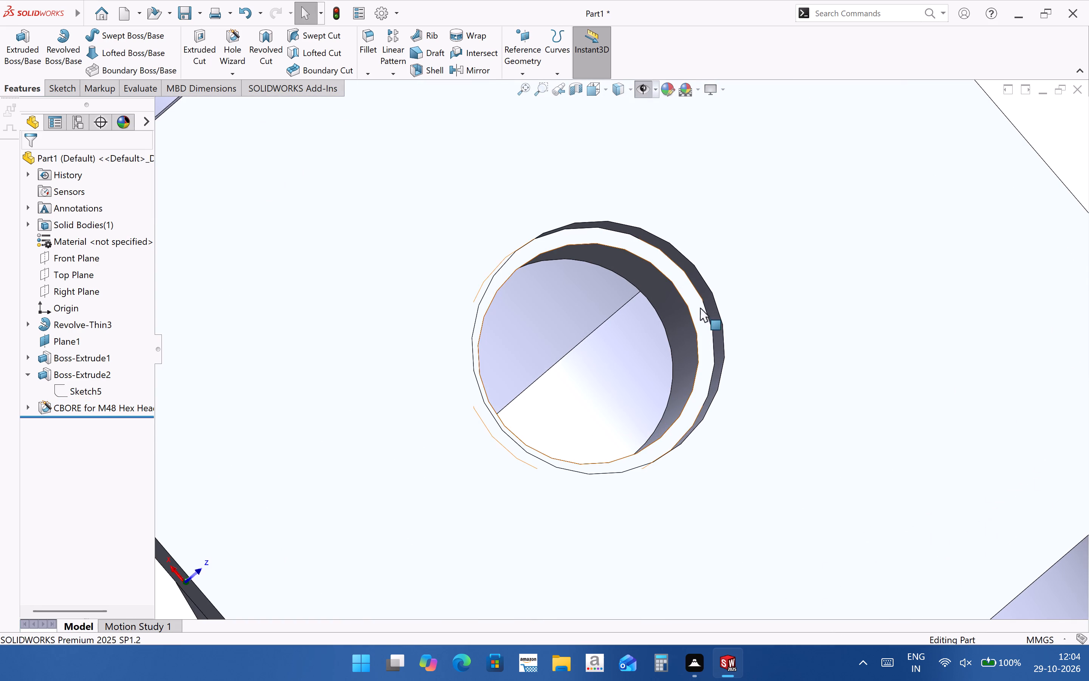
Measure the counterbore's depth between its inner step and the square flange's outer face.
{"action": "left_click", "coordinate": [700, 308]}
{"action": "left_click", "coordinate": [741, 306], "text": "ctrl"}
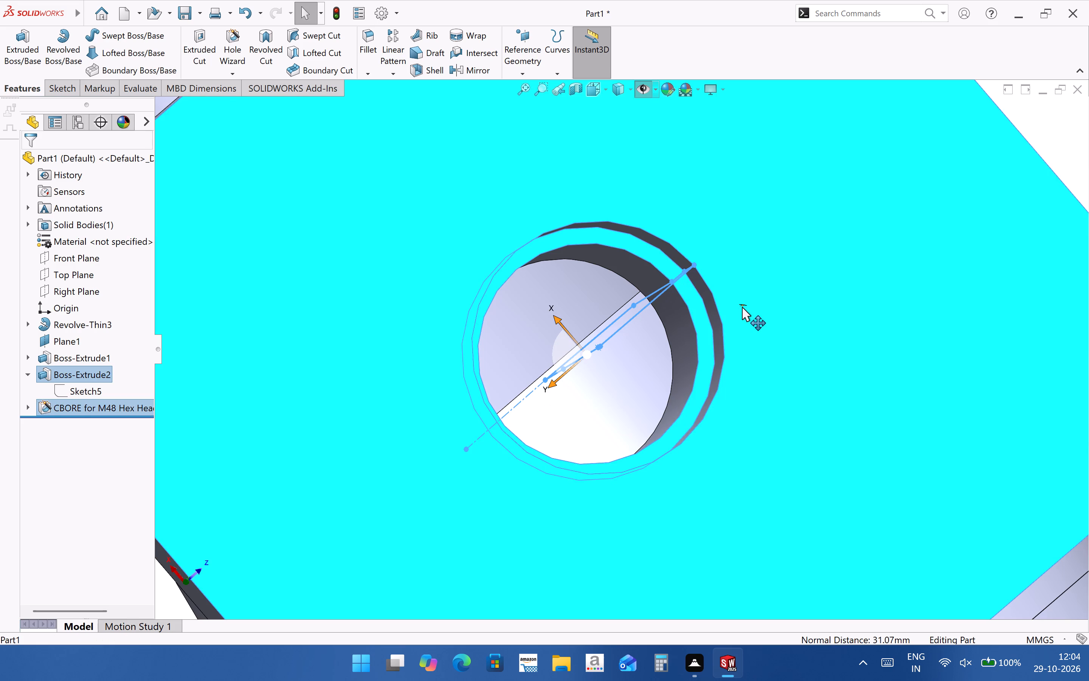
{"action": "middle_click_drag", "start_coordinate": [731, 408], "coordinate": [726, 312]}
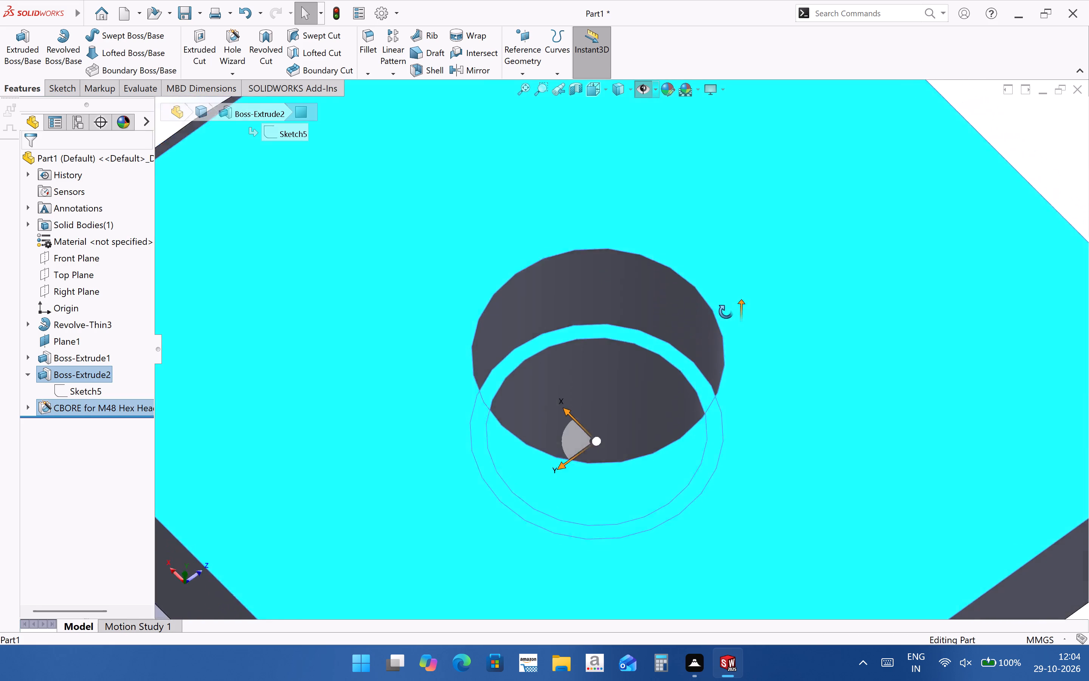
{"action": "middle_click_drag", "start_coordinate": [726, 312], "coordinate": [748, 315]}
{"action": "scroll", "coordinate": [557, 400], "scroll_direction": "up", "scroll_amount": 3}
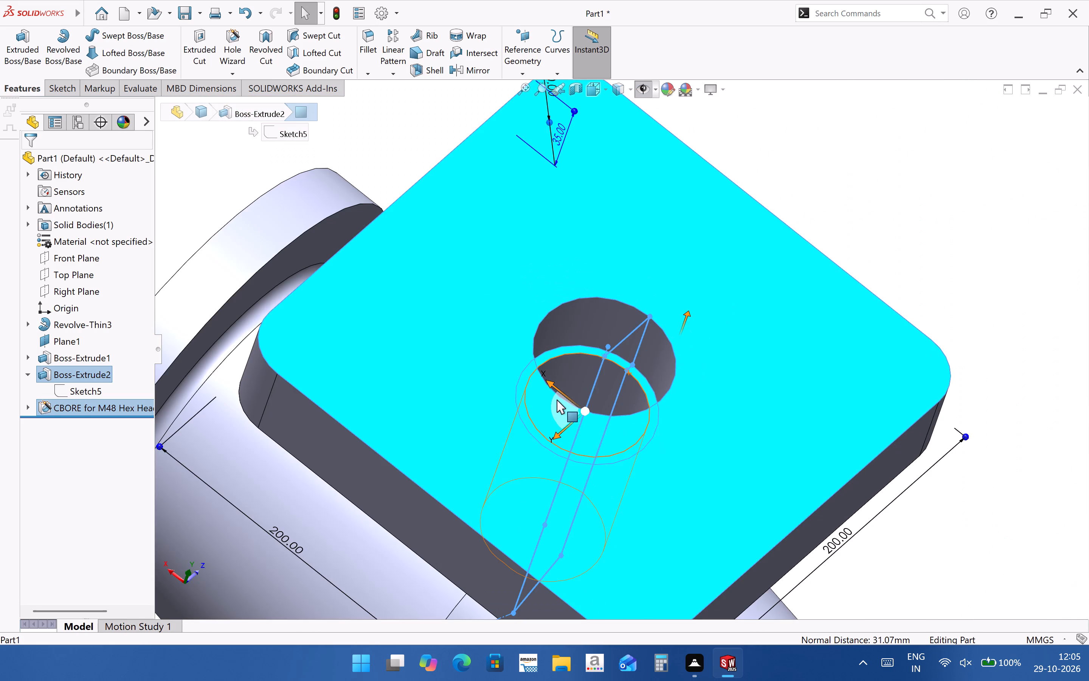
{"action": "key", "text": "Escape"}
{"action": "scroll", "coordinate": [584, 333], "scroll_direction": "down", "scroll_amount": 2}
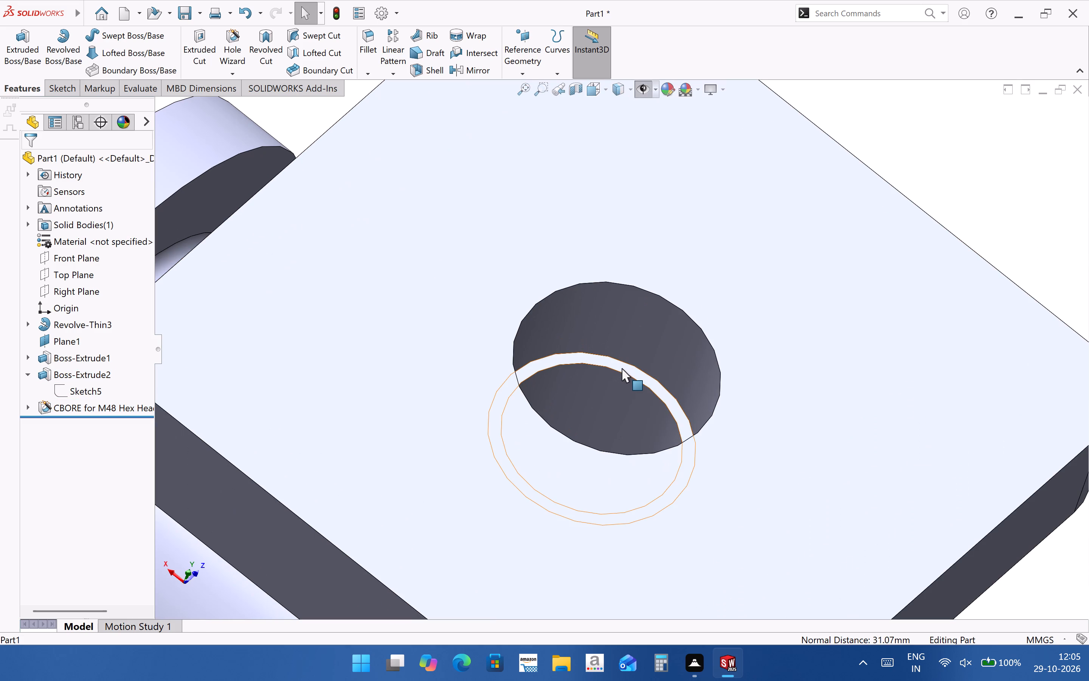
{"action": "left_click", "coordinate": [624, 367]}
{"action": "left_click", "coordinate": [620, 269], "text": "ctrl"}
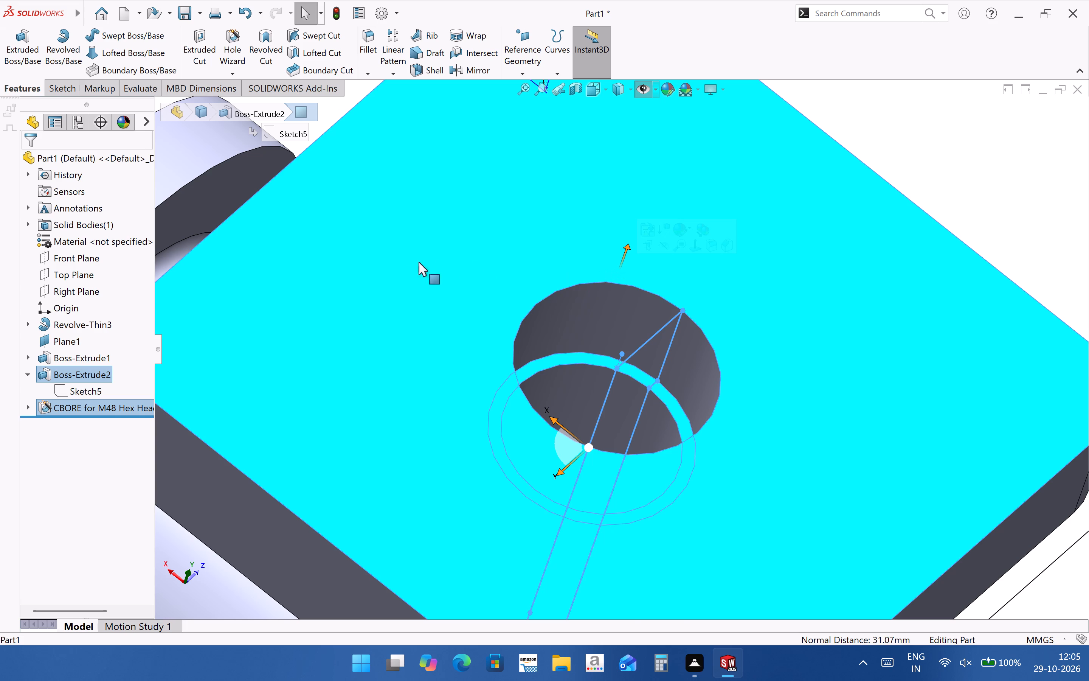
{"action": "key", "text": "Escape"}
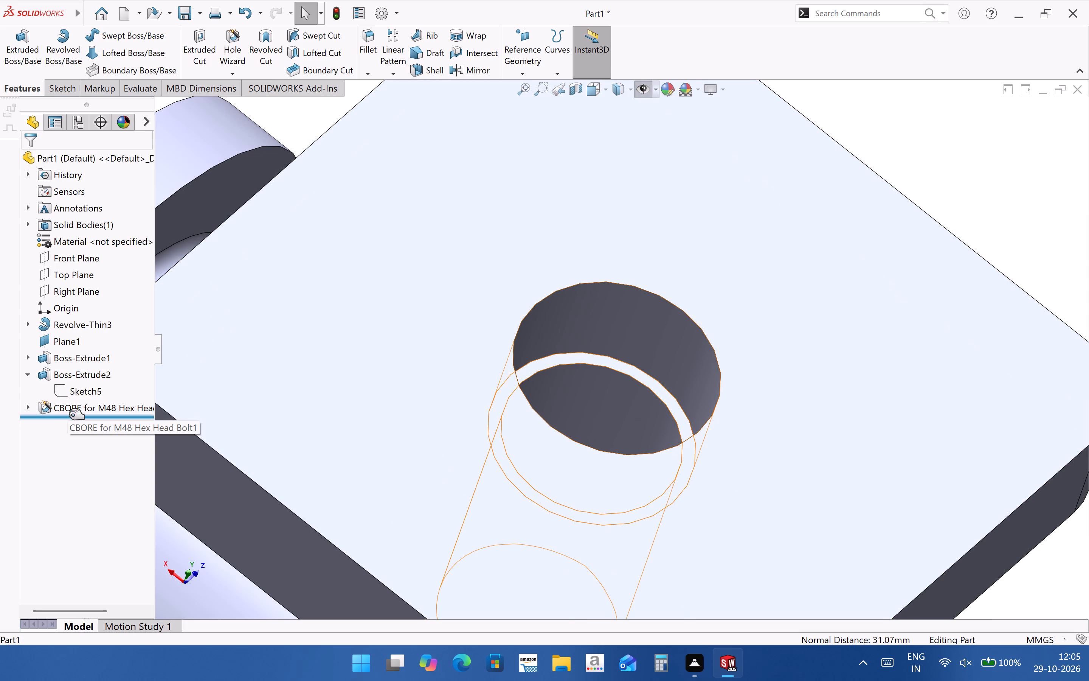
Edit the hole in the square flange and set its counterbore depth to 8 mm.
{"action": "left_click", "coordinate": [73, 409]}
{"action": "left_click", "coordinate": [85, 384]}
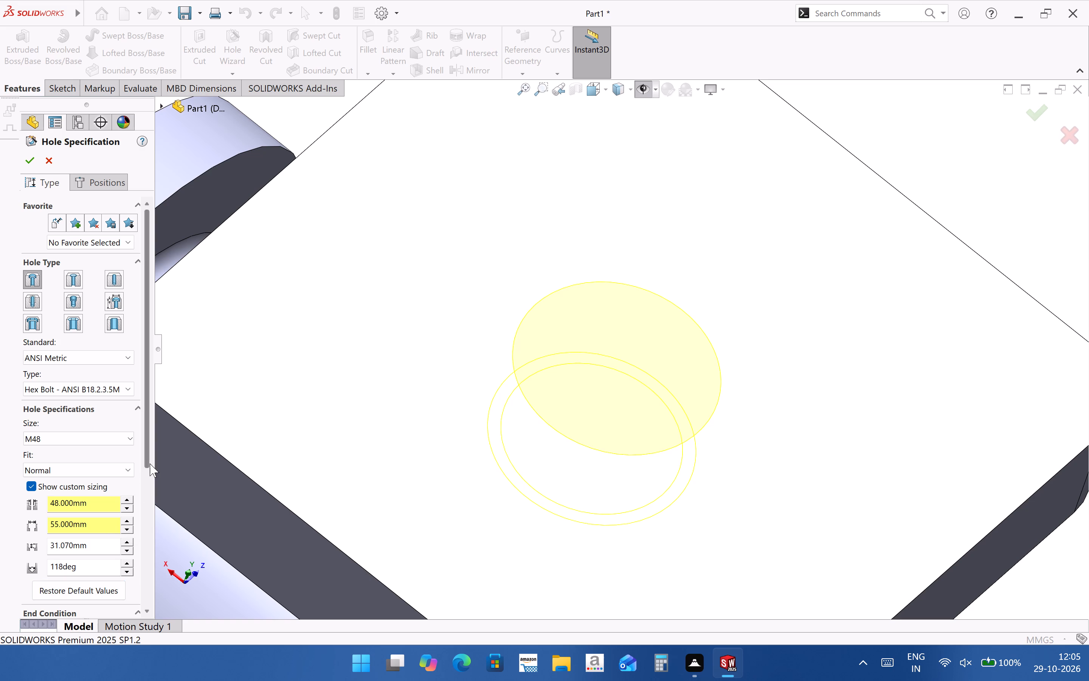
{"action": "left_click_drag", "start_coordinate": [150, 462], "coordinate": [149, 481]}
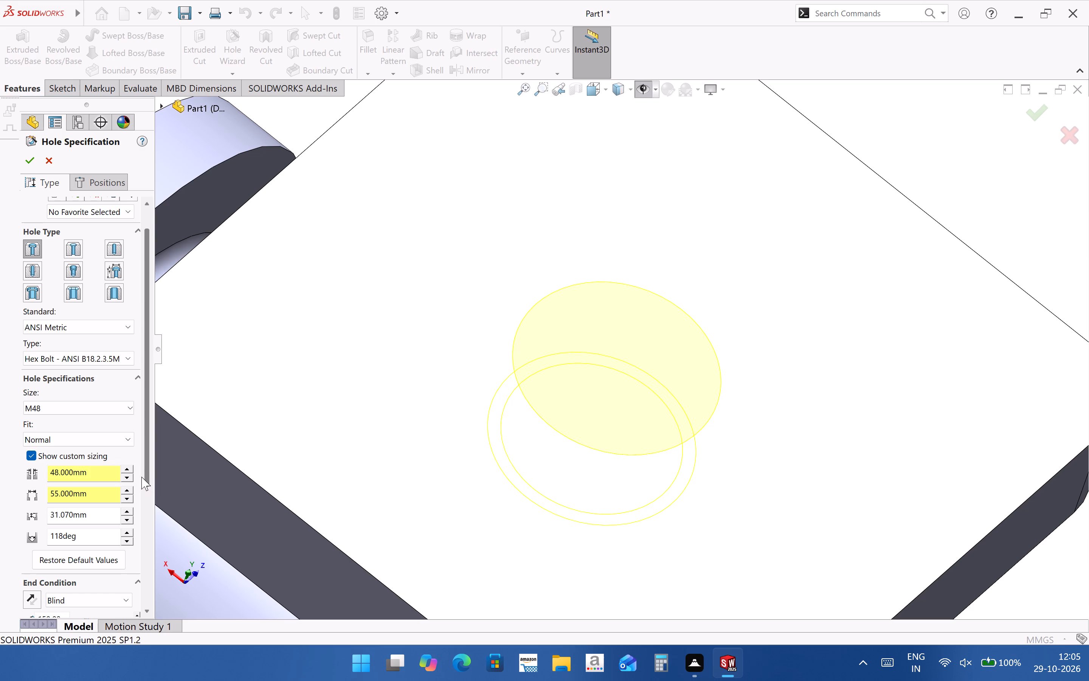
{"action": "left_click_drag", "start_coordinate": [90, 518], "coordinate": [12, 517]}
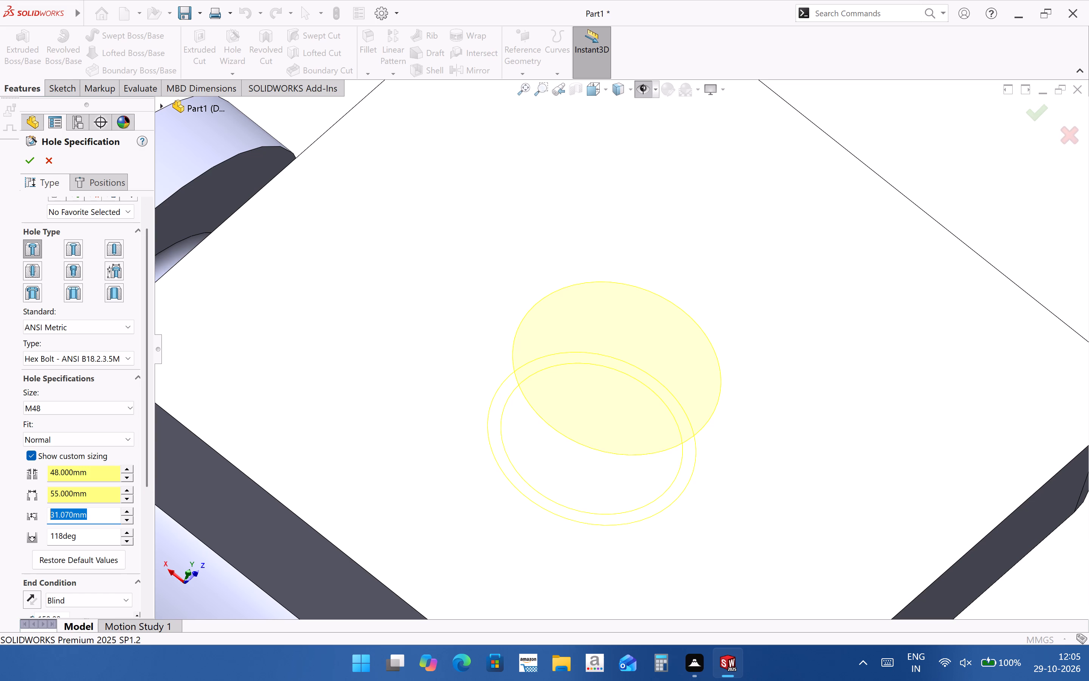
{"action": "key", "text": "8"}
{"action": "key", "text": "Return"}
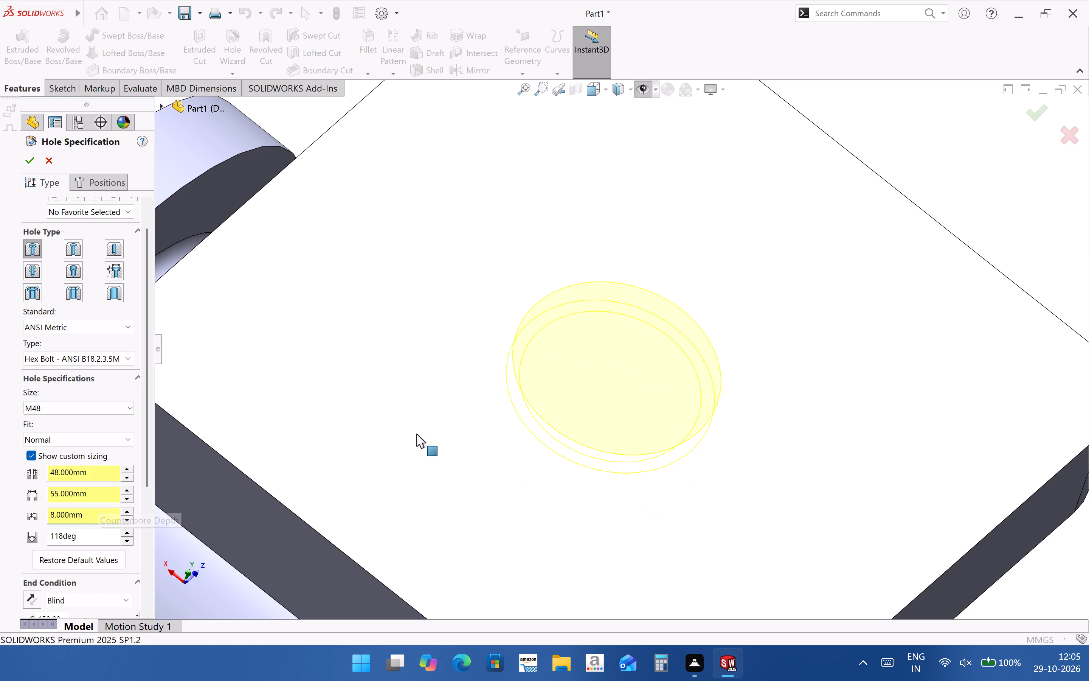
Apply the 8 mm counterbore depth to the hole in the square flange.
{"action": "left_click", "coordinate": [30, 158]}
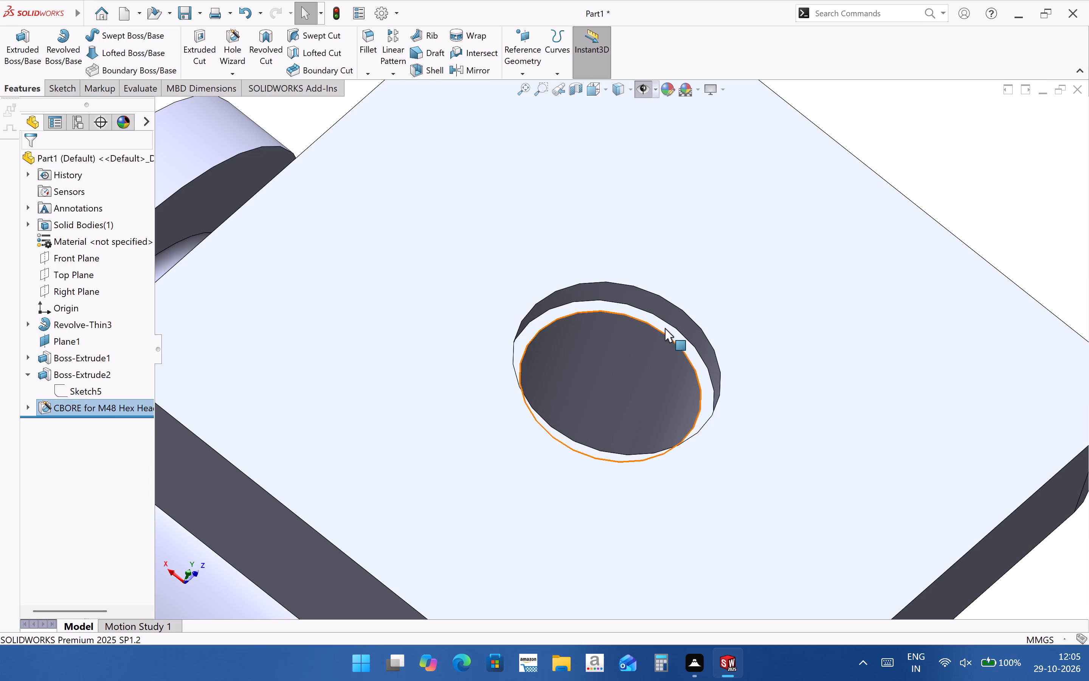
Measure the counterbore's depth between its inner step and the square flange's outer face.
{"action": "scroll", "coordinate": [687, 339], "scroll_direction": "down", "scroll_amount": 3}
{"action": "left_click", "coordinate": [700, 401]}
{"action": "left_click", "coordinate": [718, 319], "text": "ctrl"}
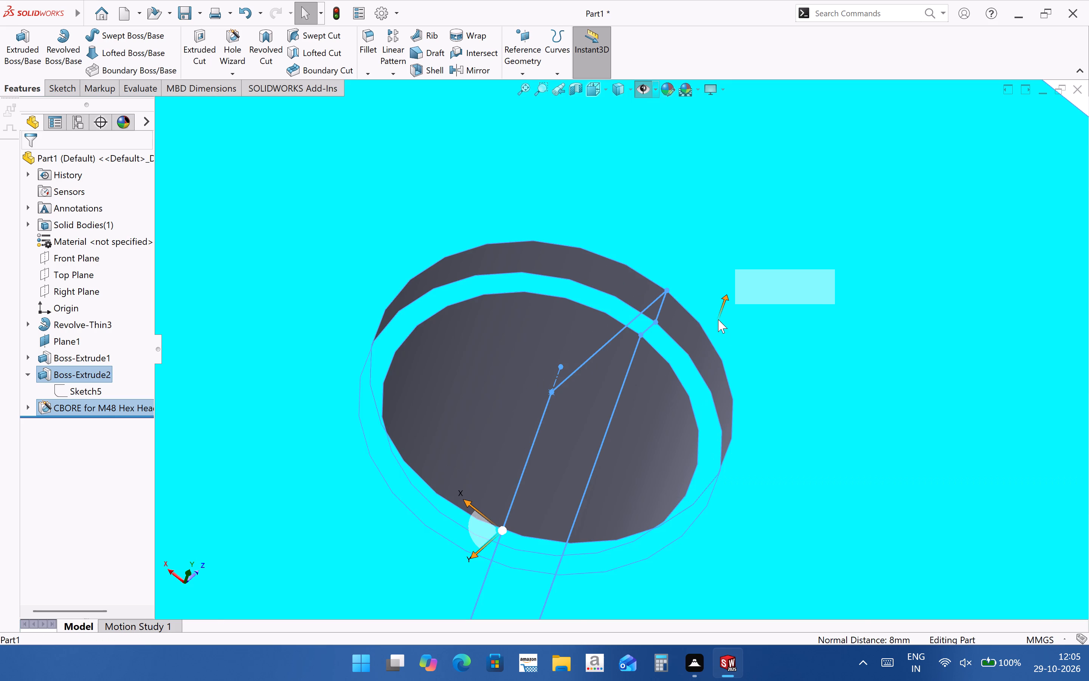
{"action": "scroll", "coordinate": [686, 414], "scroll_direction": "up", "scroll_amount": 8}
{"action": "key", "text": "Escape"}
{"action": "left_click", "coordinate": [907, 514]}
Section the whole body lengthwise through the branch neck to expose its interior.
{"action": "scroll", "coordinate": [475, 338], "scroll_direction": "up", "scroll_amount": 5}
{"action": "middle_click_drag", "start_coordinate": [606, 418], "coordinate": [606, 423]}
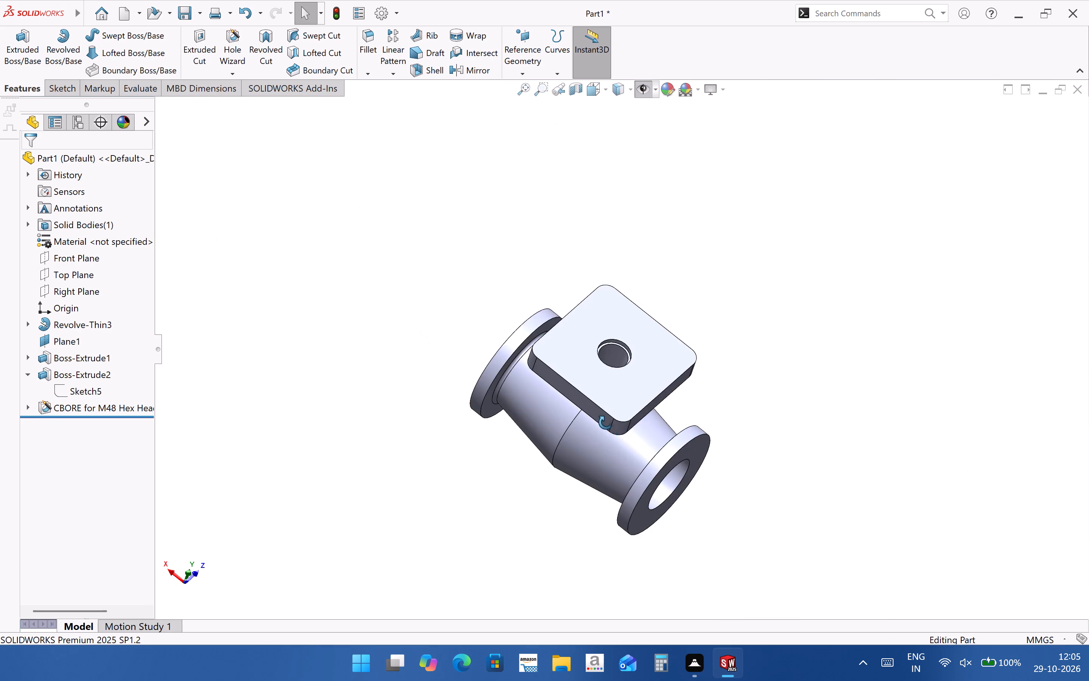
{"action": "middle_click_drag", "start_coordinate": [606, 423], "coordinate": [611, 543]}
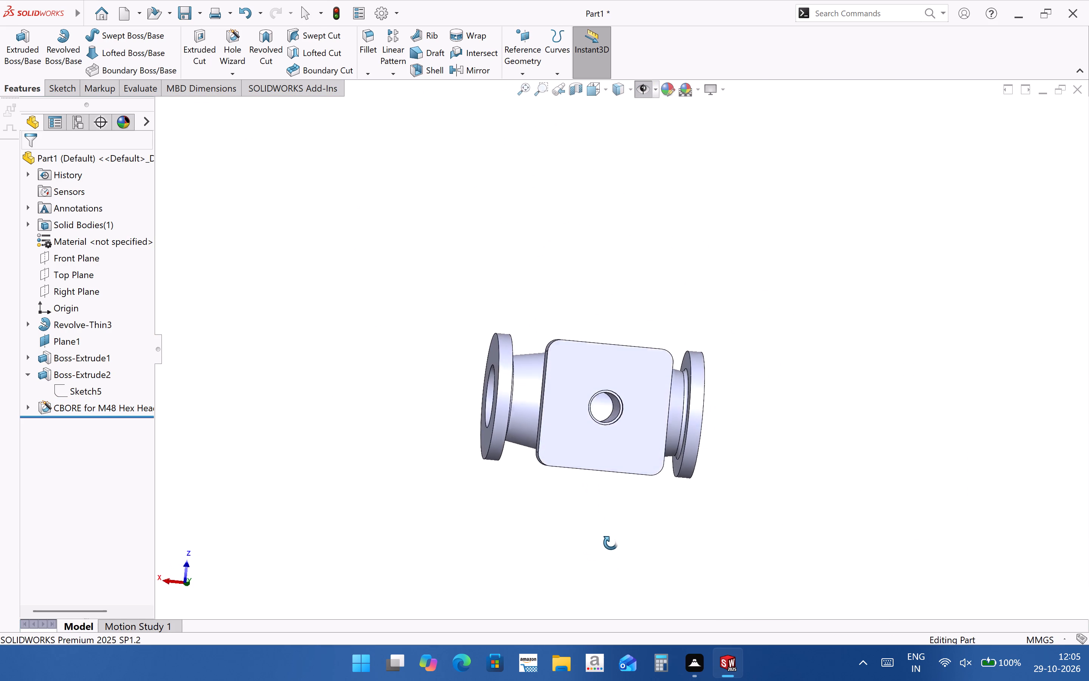
{"action": "middle_click_drag", "start_coordinate": [611, 543], "coordinate": [604, 350]}
{"action": "scroll", "coordinate": [603, 350], "scroll_direction": "up", "scroll_amount": 1}
{"action": "left_click", "coordinate": [575, 96]}
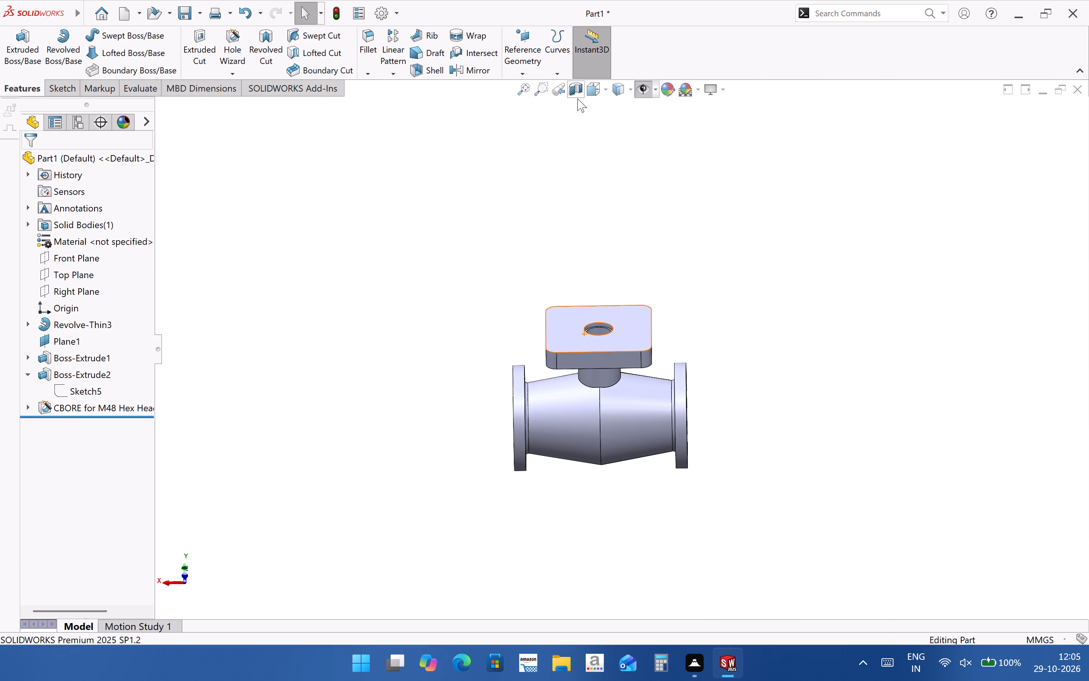
{"action": "left_click", "coordinate": [1032, 121]}
Examine the sectioned body, checking the counterbore step and where the bore meets the tapered interior.
{"action": "scroll", "coordinate": [556, 491], "scroll_direction": "up", "scroll_amount": 2}
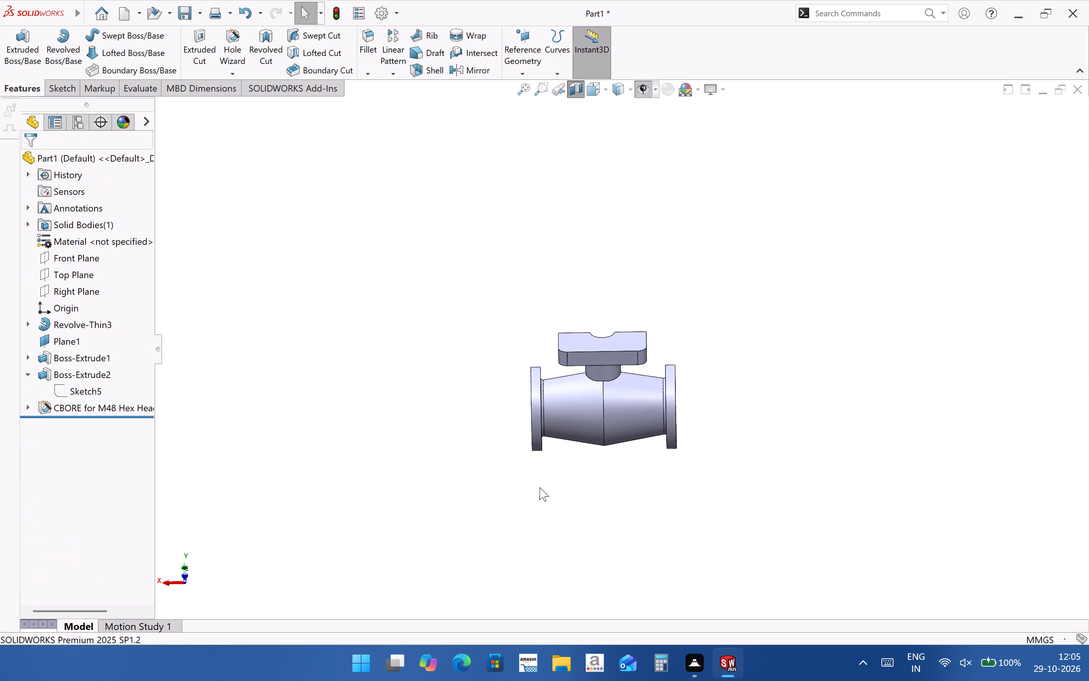
{"action": "middle_click_drag", "start_coordinate": [542, 486], "coordinate": [796, 503]}
{"action": "scroll", "coordinate": [793, 503], "scroll_direction": "up", "scroll_amount": 1}
{"action": "scroll", "coordinate": [656, 436], "scroll_direction": "down", "scroll_amount": 6}
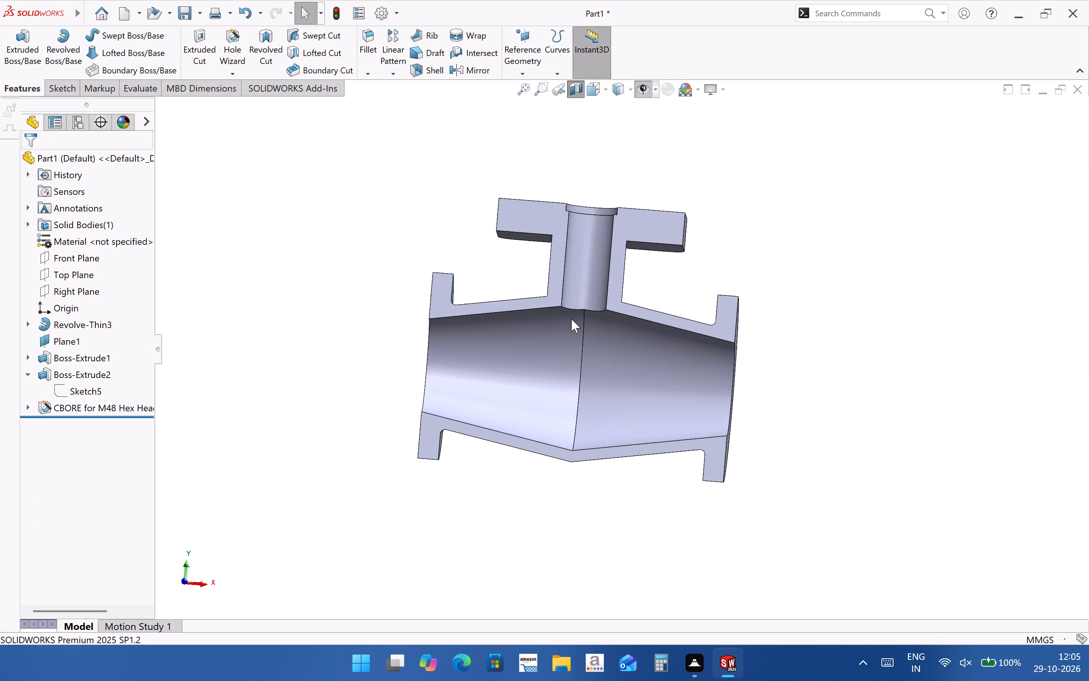
{"action": "middle_click_drag", "start_coordinate": [590, 328], "coordinate": [594, 322]}
{"action": "scroll", "coordinate": [607, 197], "scroll_direction": "down", "scroll_amount": 2}
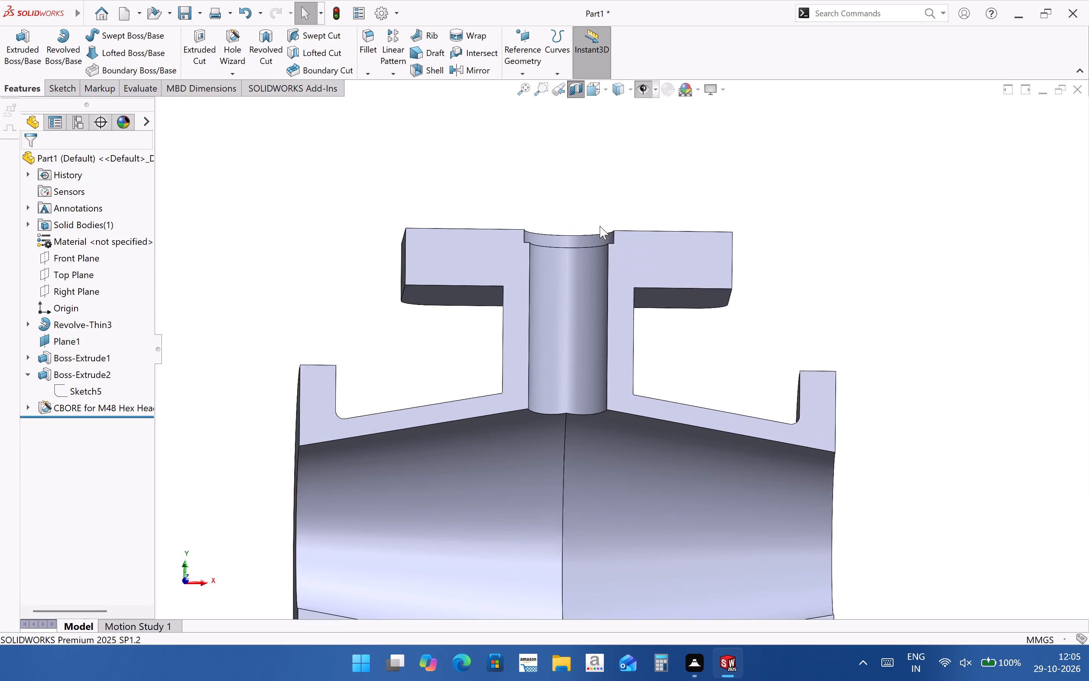
{"action": "scroll", "coordinate": [600, 226], "scroll_direction": "down", "scroll_amount": 3}
{"action": "middle_click_drag", "start_coordinate": [576, 302], "coordinate": [574, 423]}
{"action": "scroll", "coordinate": [579, 313], "scroll_direction": "down", "scroll_amount": 1}
{"action": "scroll", "coordinate": [563, 414], "scroll_direction": "up", "scroll_amount": 4}
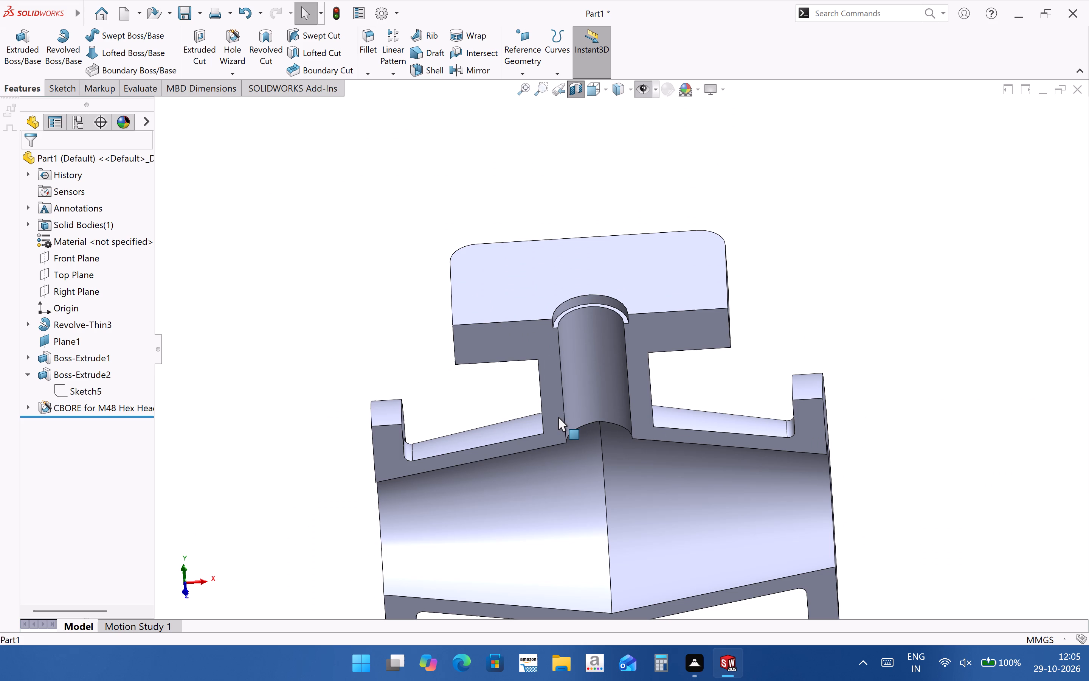
{"action": "middle_click_drag", "start_coordinate": [558, 413], "coordinate": [569, 352]}
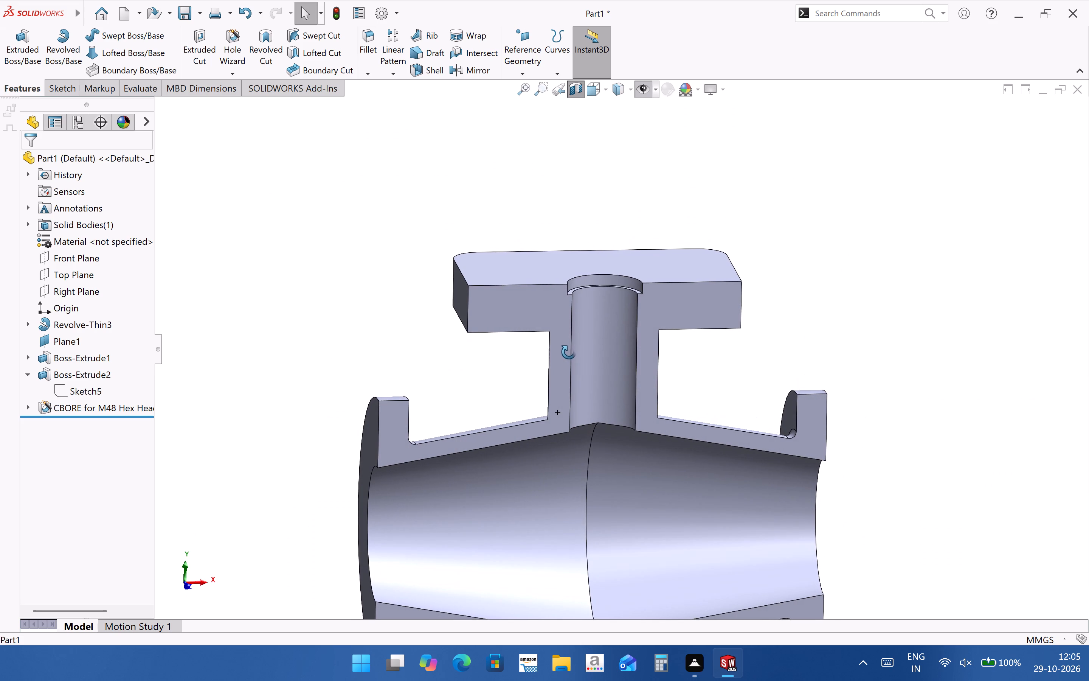
{"action": "middle_click_drag", "start_coordinate": [569, 352], "coordinate": [569, 353]}
{"action": "scroll", "coordinate": [569, 383], "scroll_direction": "up", "scroll_amount": 2}
{"action": "middle_click_drag", "start_coordinate": [590, 448], "coordinate": [574, 414]}
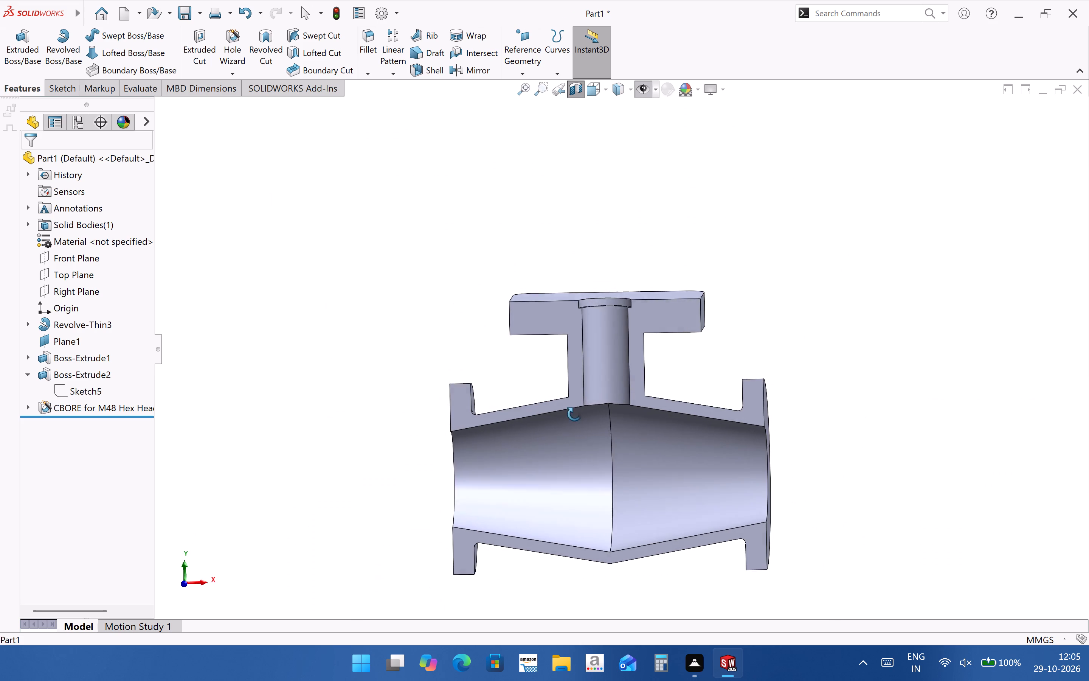
{"action": "middle_click_drag", "start_coordinate": [574, 414], "coordinate": [574, 411]}
{"action": "middle_click", "coordinate": [826, 454]}
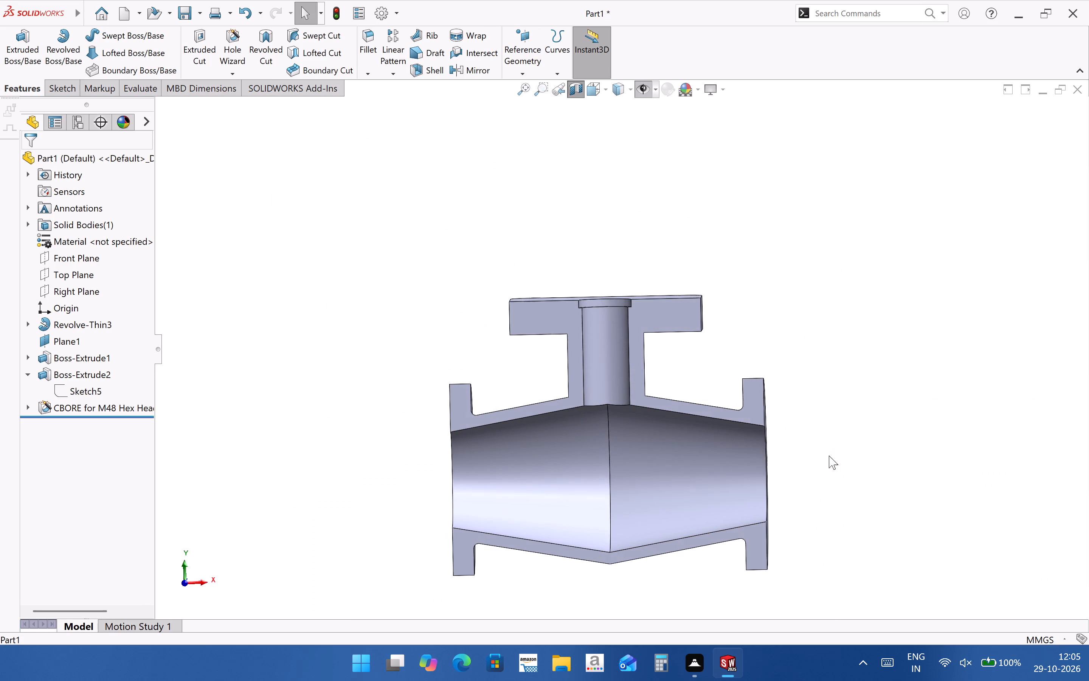
{"action": "scroll", "coordinate": [660, 440], "scroll_direction": "down", "scroll_amount": 2}
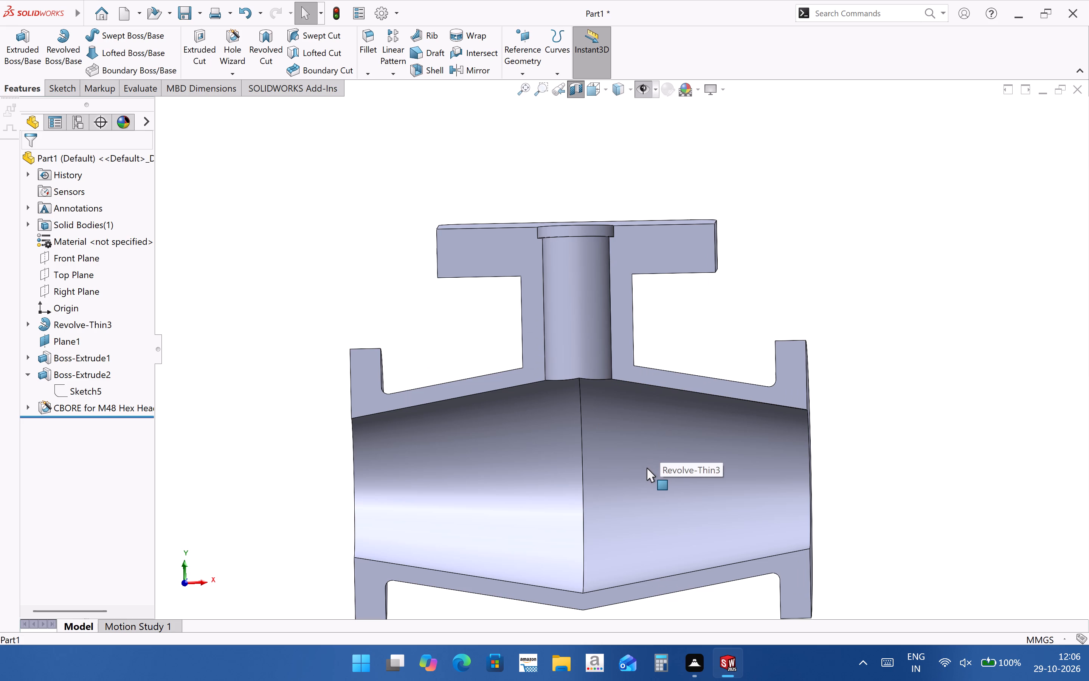
{"action": "scroll", "coordinate": [646, 468], "scroll_direction": "up", "scroll_amount": 1}
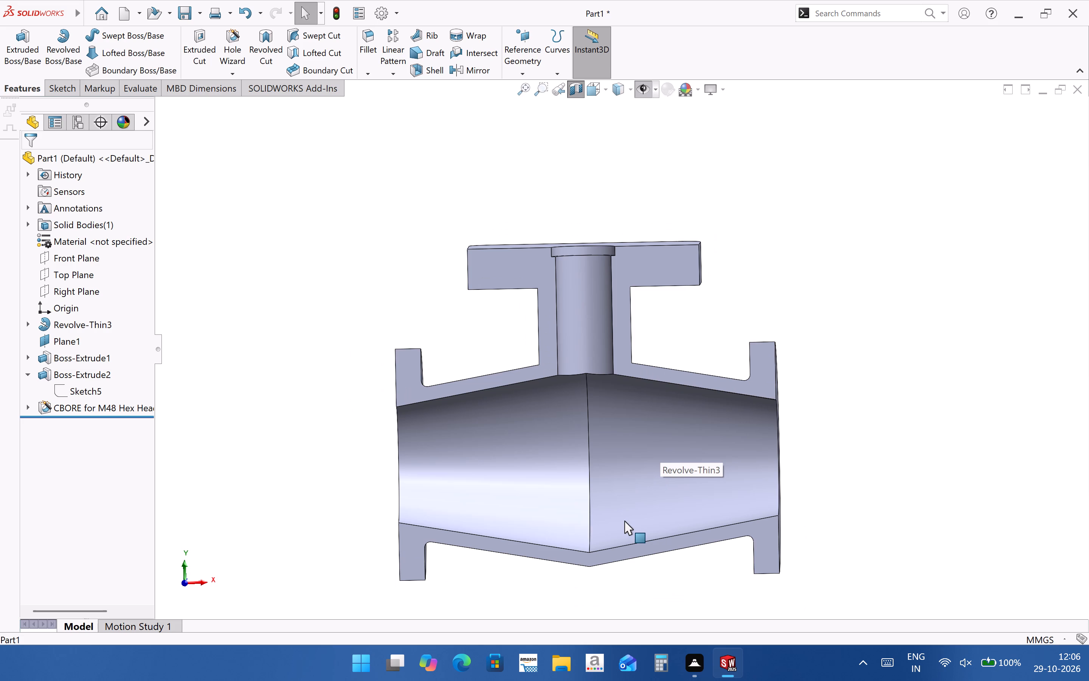
{"action": "left_click", "coordinate": [698, 267]}
{"action": "left_click", "coordinate": [890, 312]}
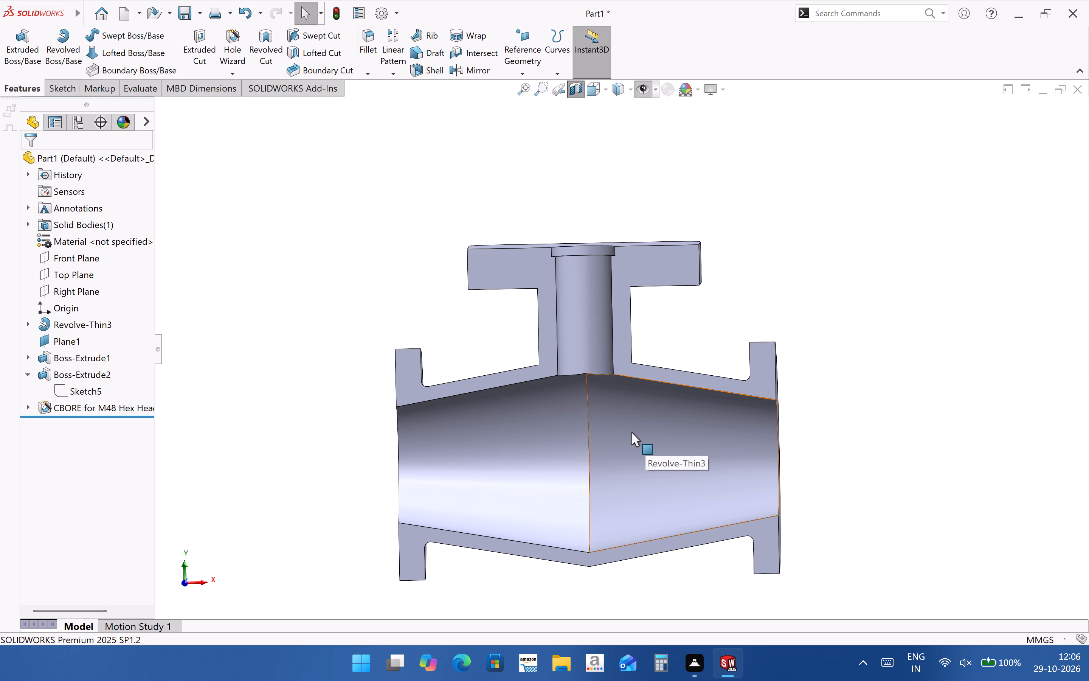
Edit the counterbore hole in the square flange and set its end condition to Up To Next.
{"action": "left_click", "coordinate": [87, 414]}
{"action": "left_click", "coordinate": [99, 387]}
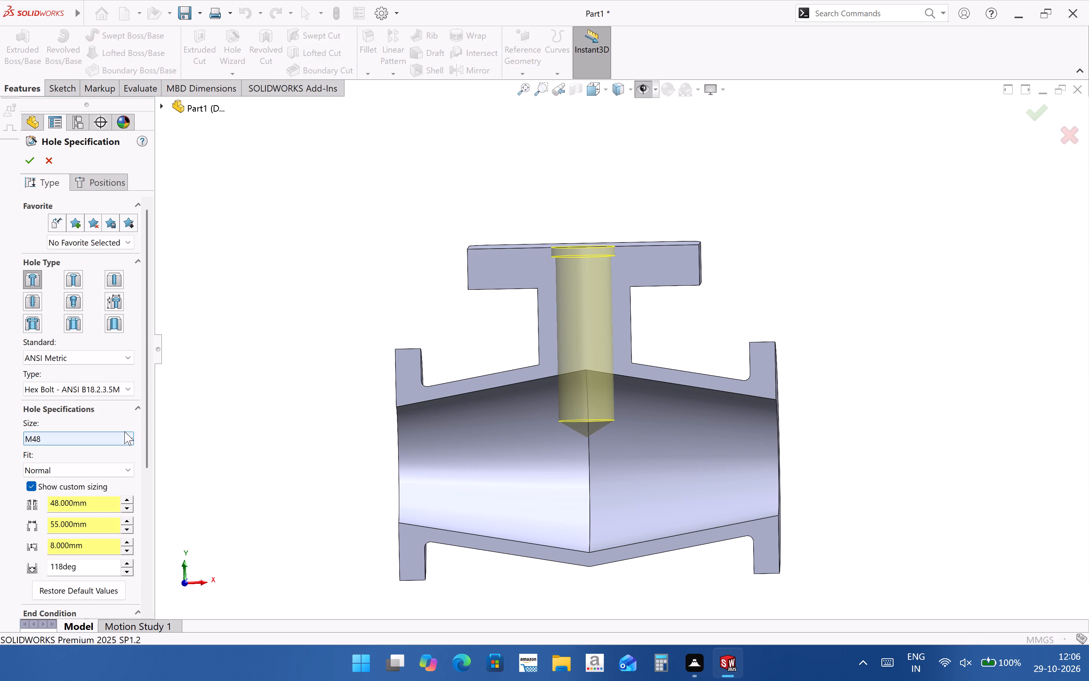
{"action": "scroll", "coordinate": [129, 556], "scroll_direction": "down", "scroll_amount": 1}
{"action": "left_click", "coordinate": [123, 515]}
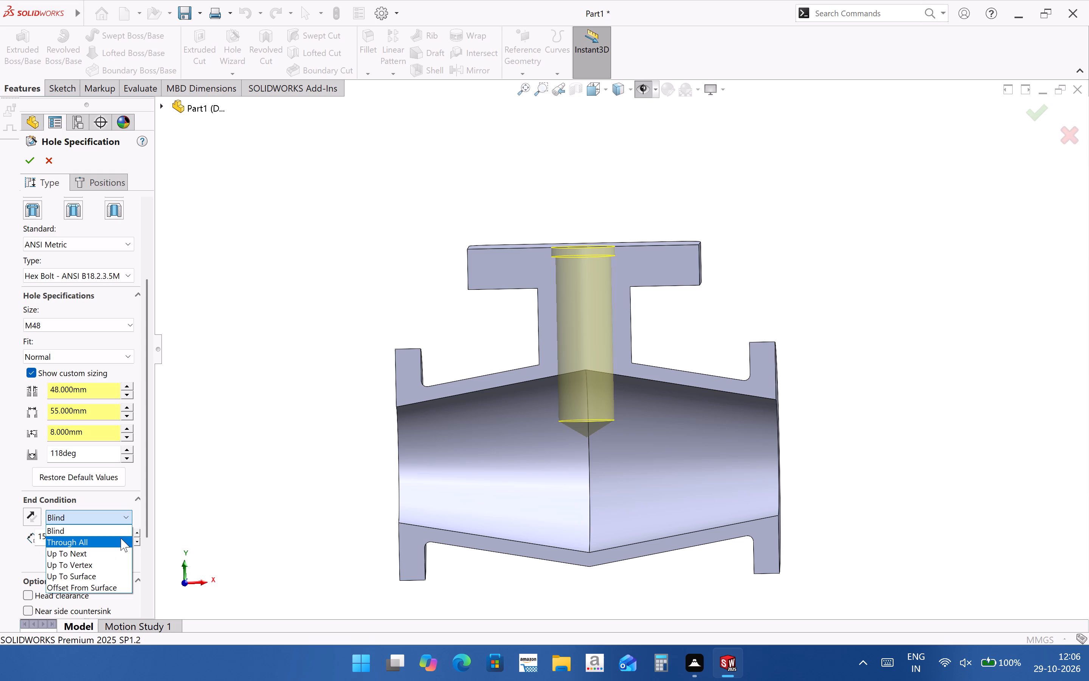
{"action": "left_click", "coordinate": [121, 538]}
{"action": "left_click", "coordinate": [125, 495]}
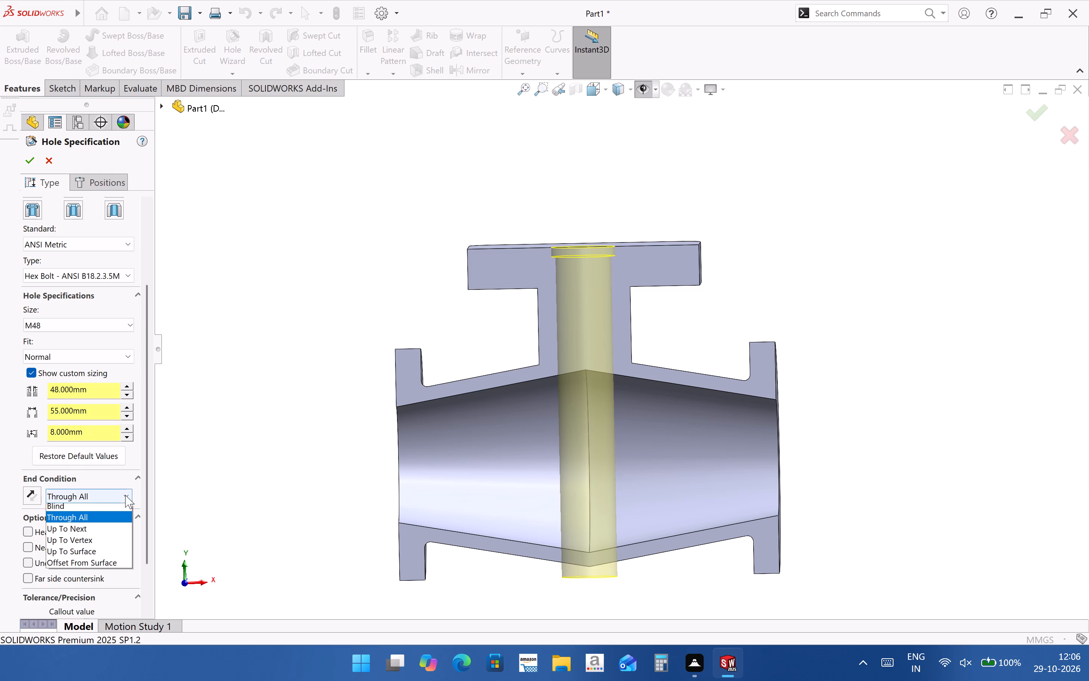
{"action": "left_click", "coordinate": [111, 531]}
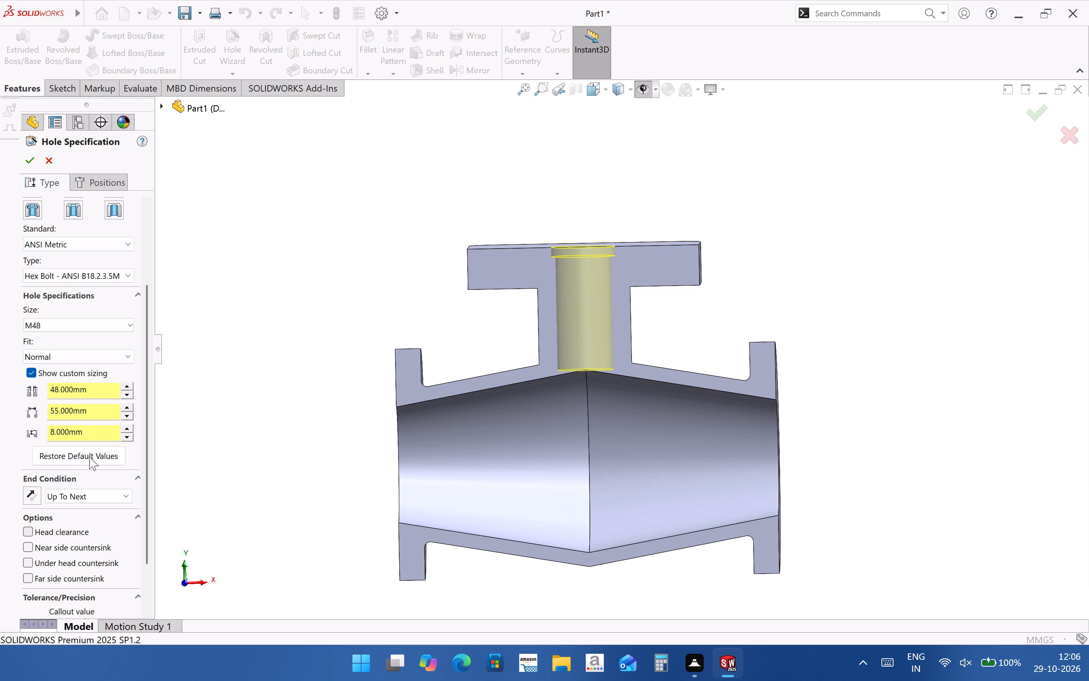
{"action": "left_click", "coordinate": [25, 158]}
Examine the bore's lower end in the section where it breaks into the double-tapered interior.
{"action": "scroll", "coordinate": [564, 370], "scroll_direction": "down", "scroll_amount": 2}
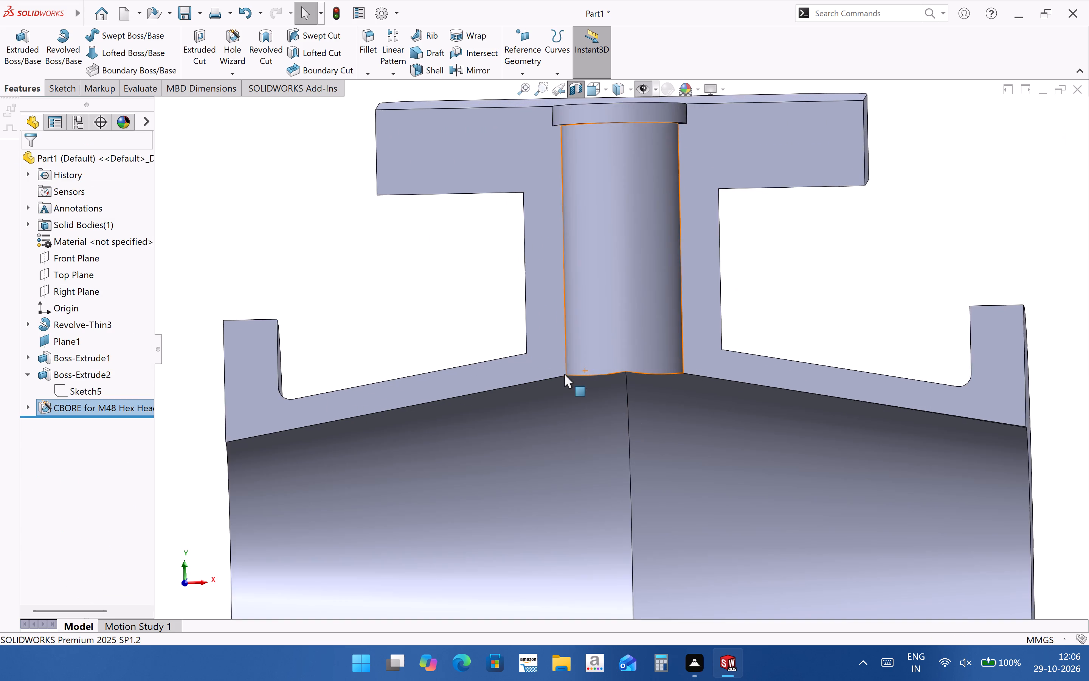
{"action": "scroll", "coordinate": [564, 374], "scroll_direction": "down", "scroll_amount": 4}
{"action": "middle_click_drag", "start_coordinate": [624, 408], "coordinate": [636, 219]}
{"action": "middle_click_drag", "start_coordinate": [646, 303], "coordinate": [598, 604]}
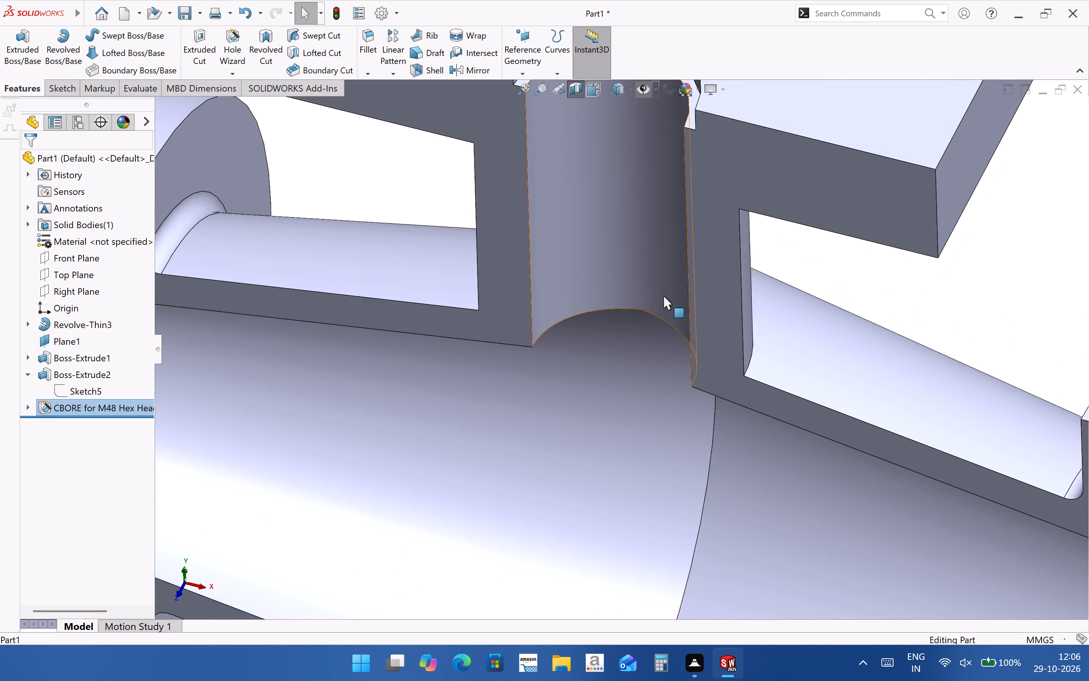
{"action": "scroll", "coordinate": [663, 295], "scroll_direction": "down", "scroll_amount": 3}
{"action": "middle_click_drag", "start_coordinate": [626, 395], "coordinate": [621, 417]}
{"action": "scroll", "coordinate": [621, 417], "scroll_direction": "up", "scroll_amount": 8}
{"action": "middle_click_drag", "start_coordinate": [620, 413], "coordinate": [655, 328]}
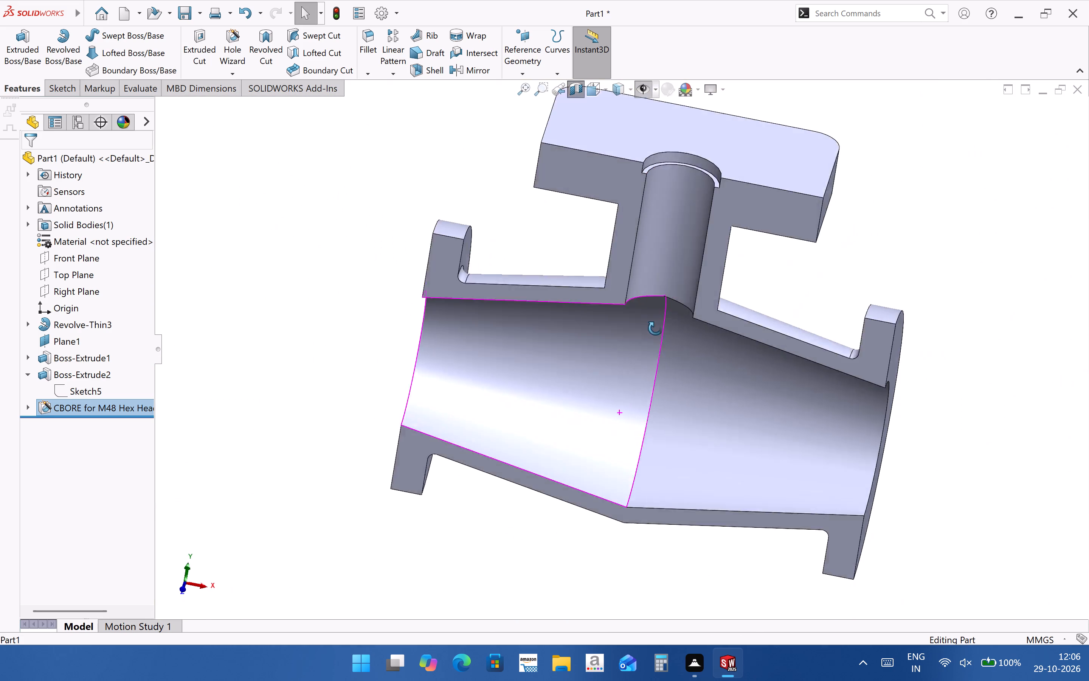
{"action": "middle_click_drag", "start_coordinate": [655, 328], "coordinate": [679, 340]}
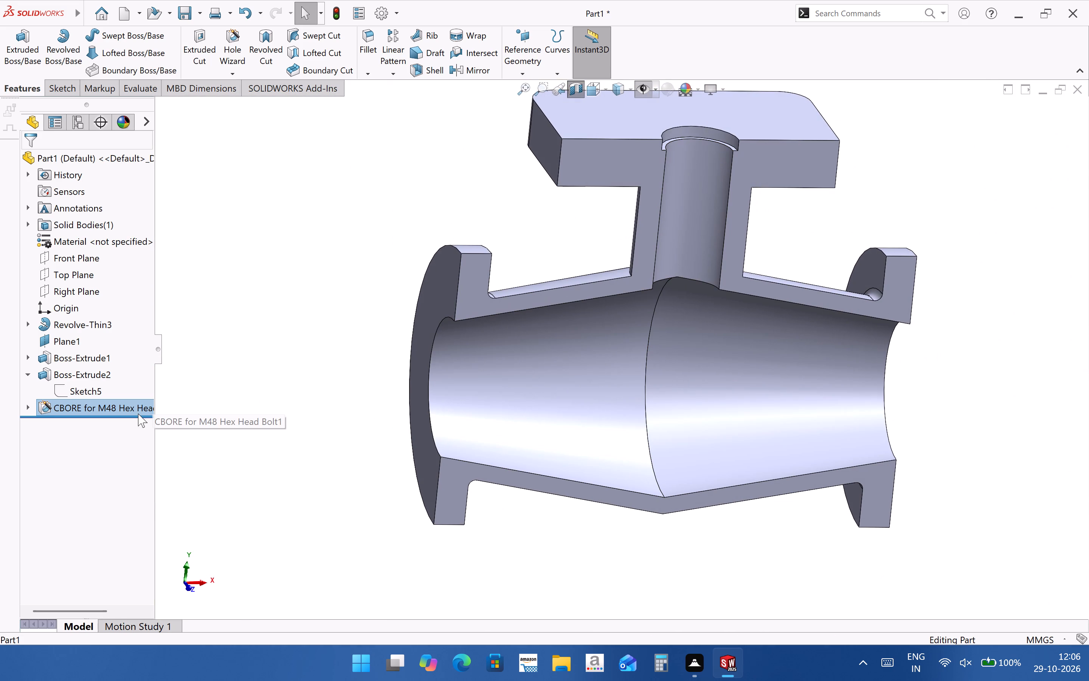
{"action": "scroll", "coordinate": [607, 288], "scroll_direction": "up", "scroll_amount": 1}
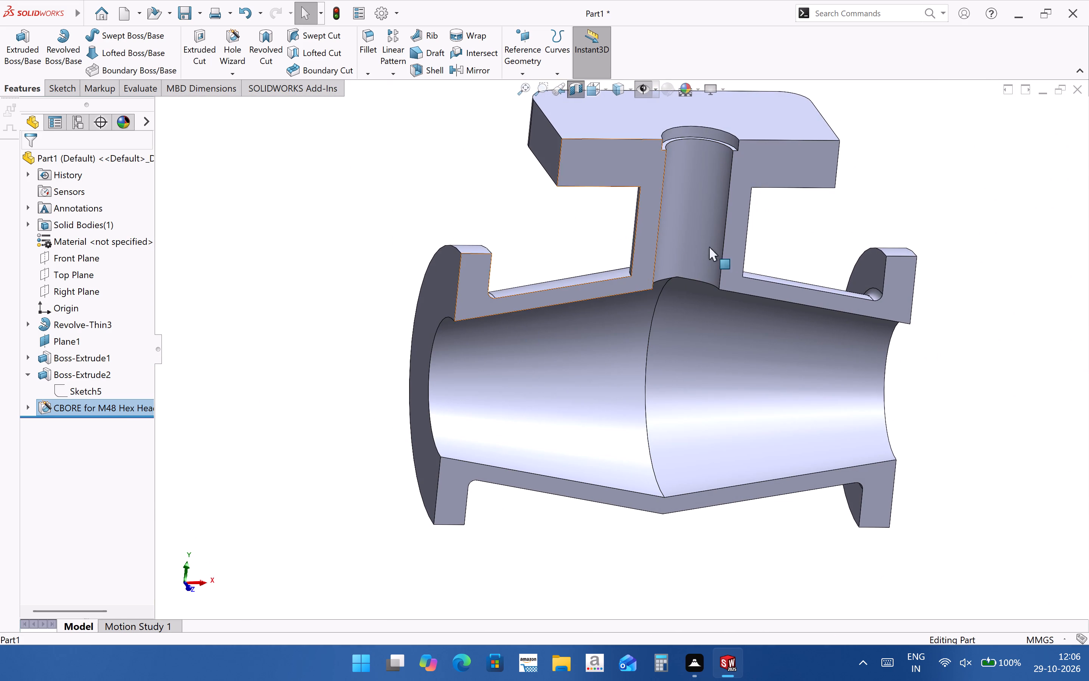
{"action": "scroll", "coordinate": [728, 255], "scroll_direction": "down", "scroll_amount": 4}
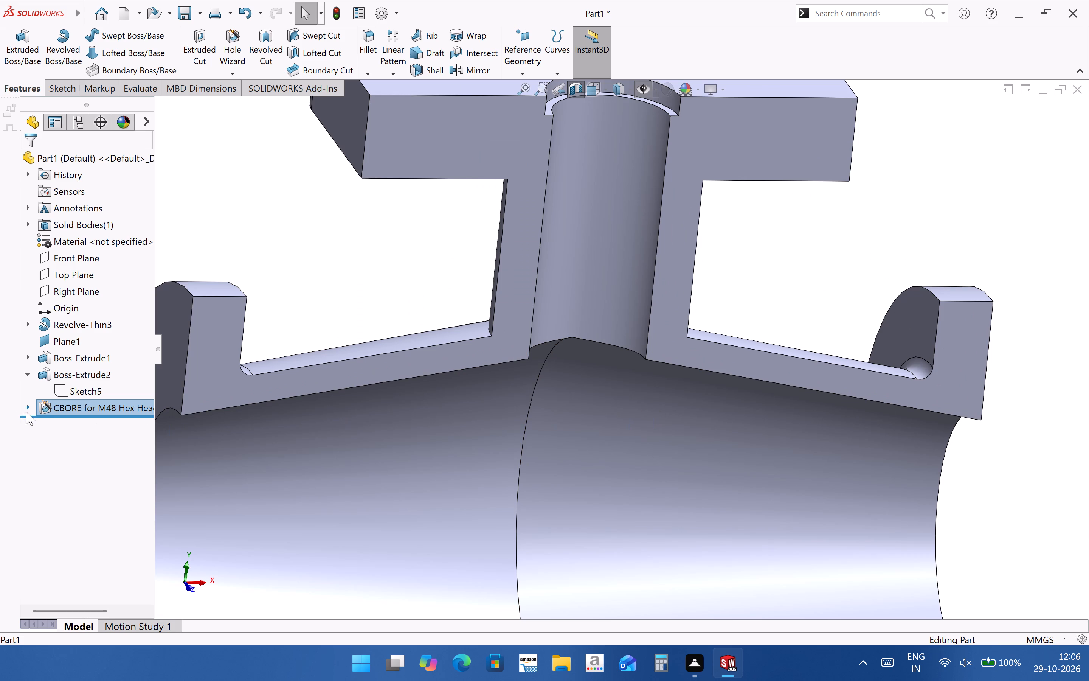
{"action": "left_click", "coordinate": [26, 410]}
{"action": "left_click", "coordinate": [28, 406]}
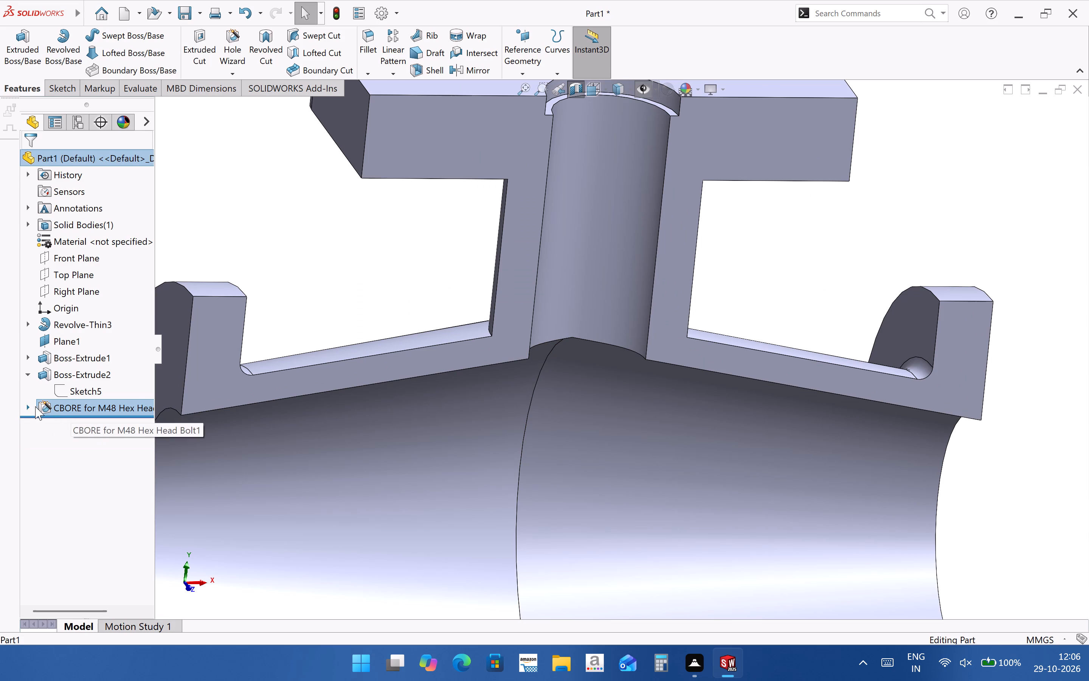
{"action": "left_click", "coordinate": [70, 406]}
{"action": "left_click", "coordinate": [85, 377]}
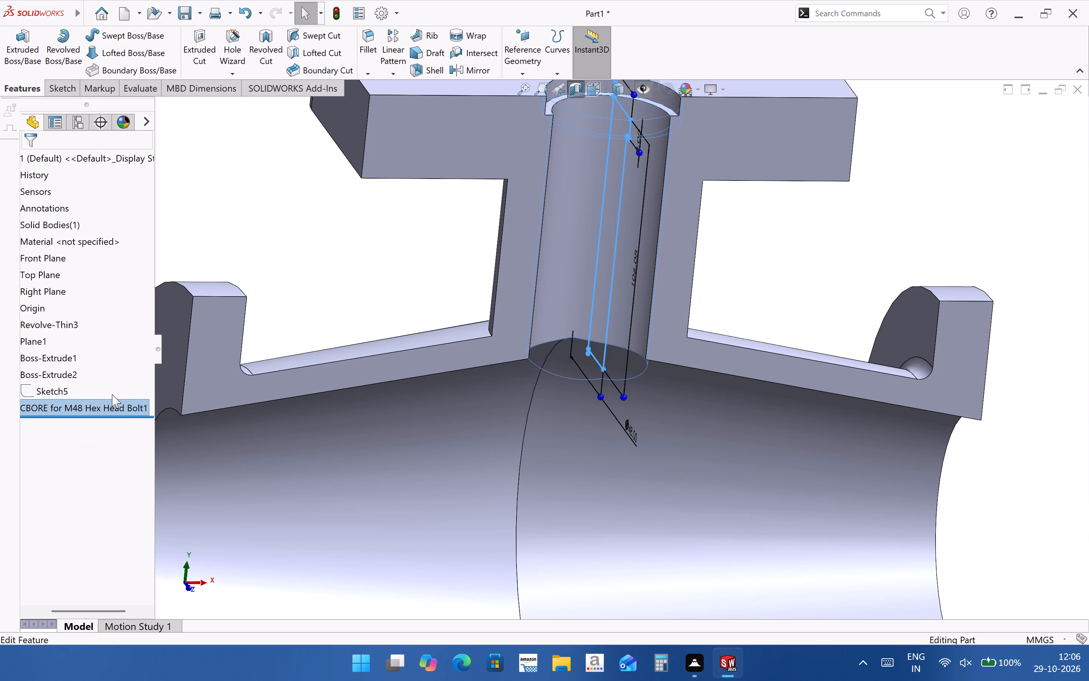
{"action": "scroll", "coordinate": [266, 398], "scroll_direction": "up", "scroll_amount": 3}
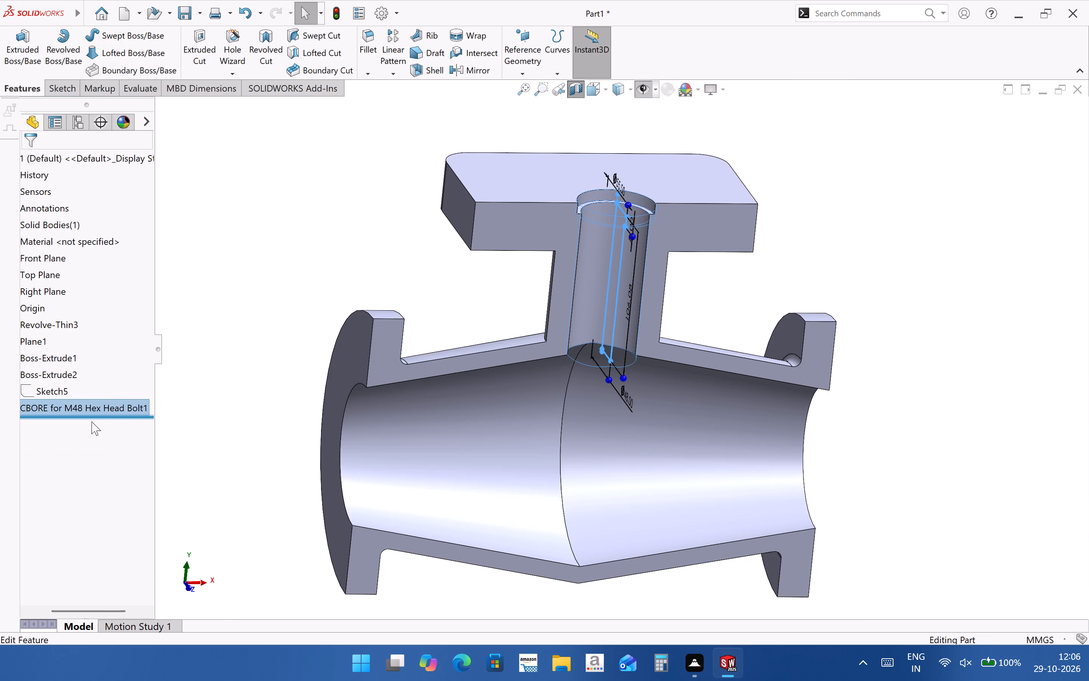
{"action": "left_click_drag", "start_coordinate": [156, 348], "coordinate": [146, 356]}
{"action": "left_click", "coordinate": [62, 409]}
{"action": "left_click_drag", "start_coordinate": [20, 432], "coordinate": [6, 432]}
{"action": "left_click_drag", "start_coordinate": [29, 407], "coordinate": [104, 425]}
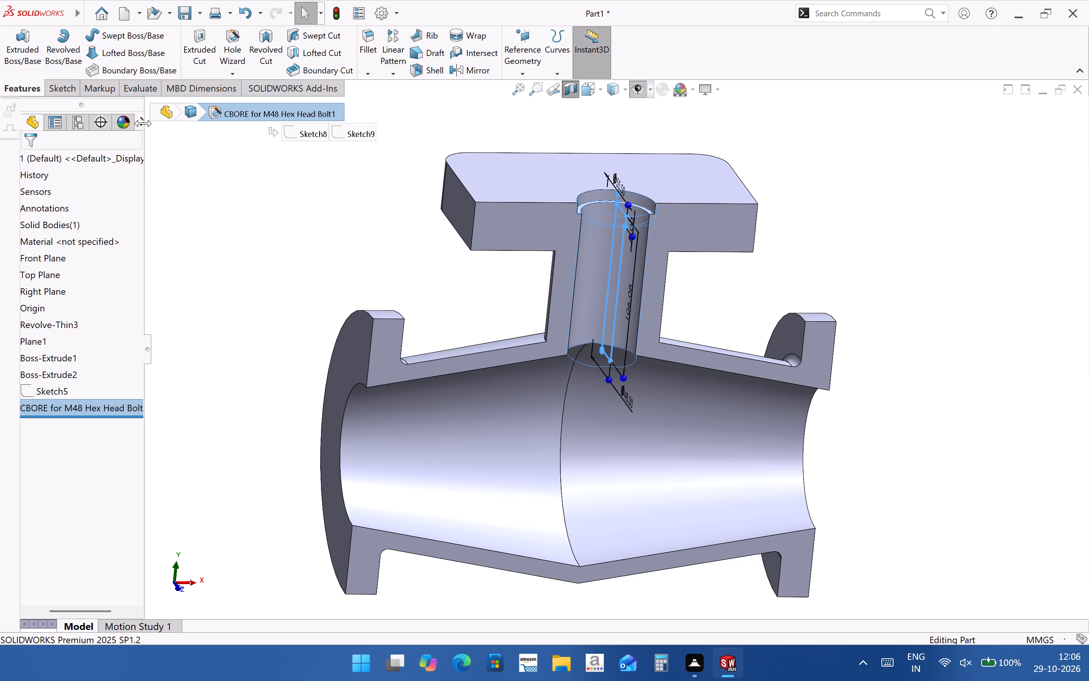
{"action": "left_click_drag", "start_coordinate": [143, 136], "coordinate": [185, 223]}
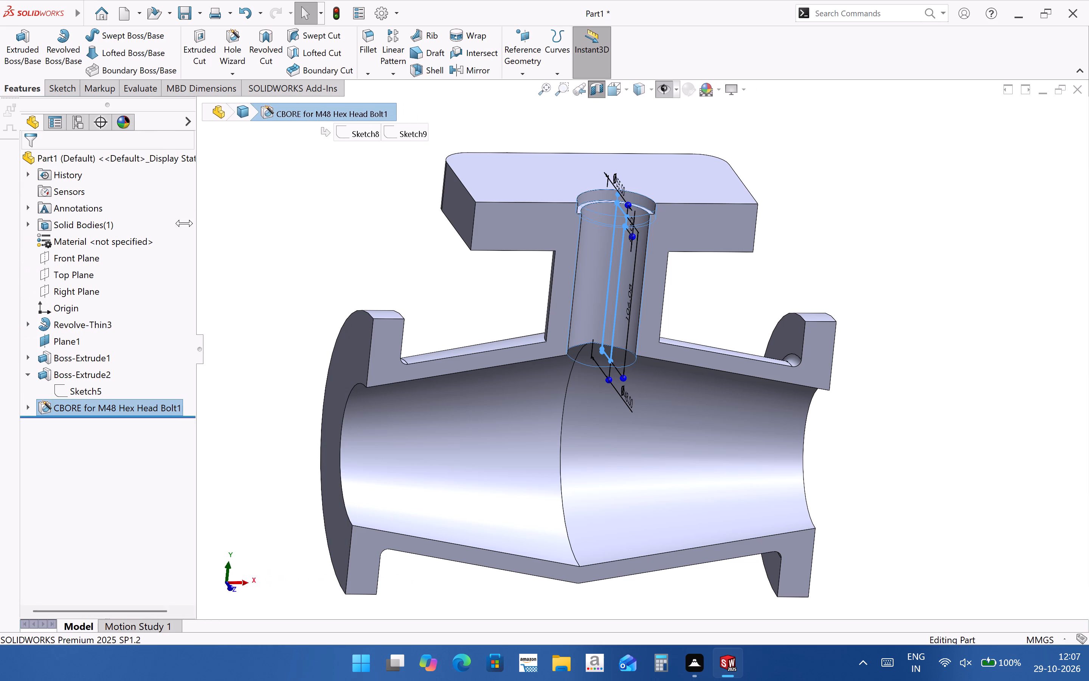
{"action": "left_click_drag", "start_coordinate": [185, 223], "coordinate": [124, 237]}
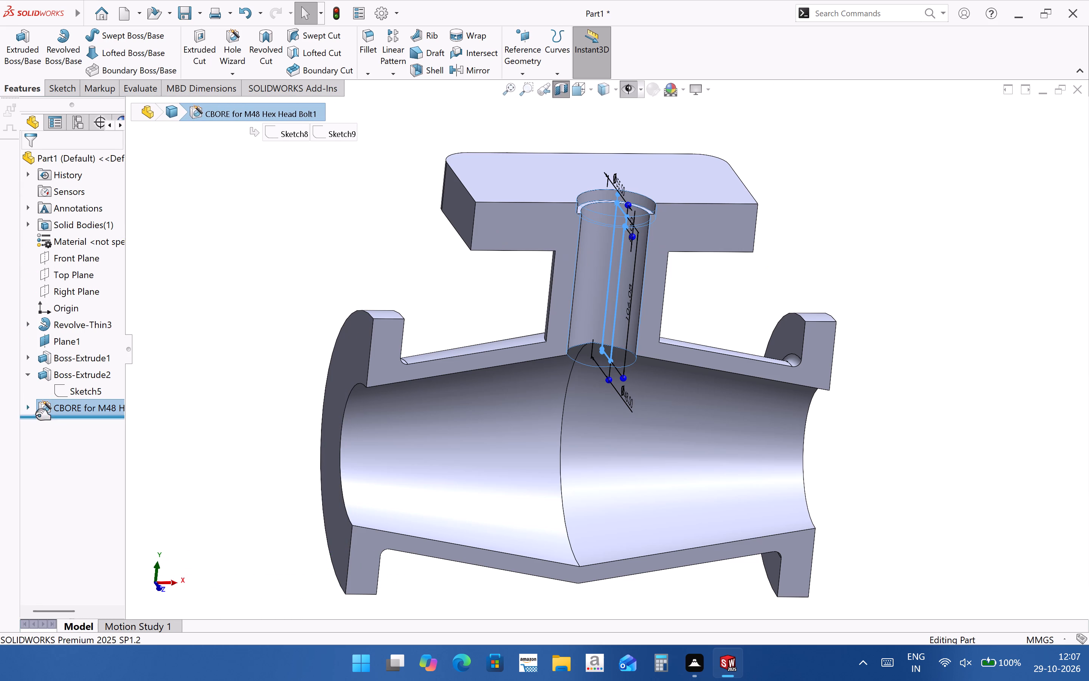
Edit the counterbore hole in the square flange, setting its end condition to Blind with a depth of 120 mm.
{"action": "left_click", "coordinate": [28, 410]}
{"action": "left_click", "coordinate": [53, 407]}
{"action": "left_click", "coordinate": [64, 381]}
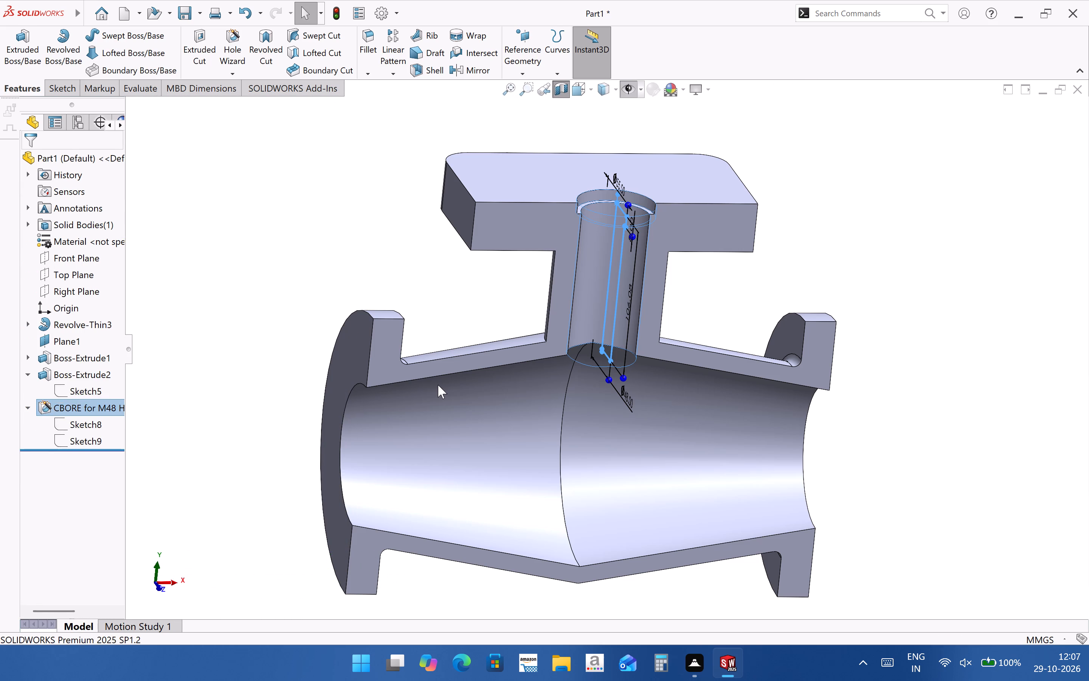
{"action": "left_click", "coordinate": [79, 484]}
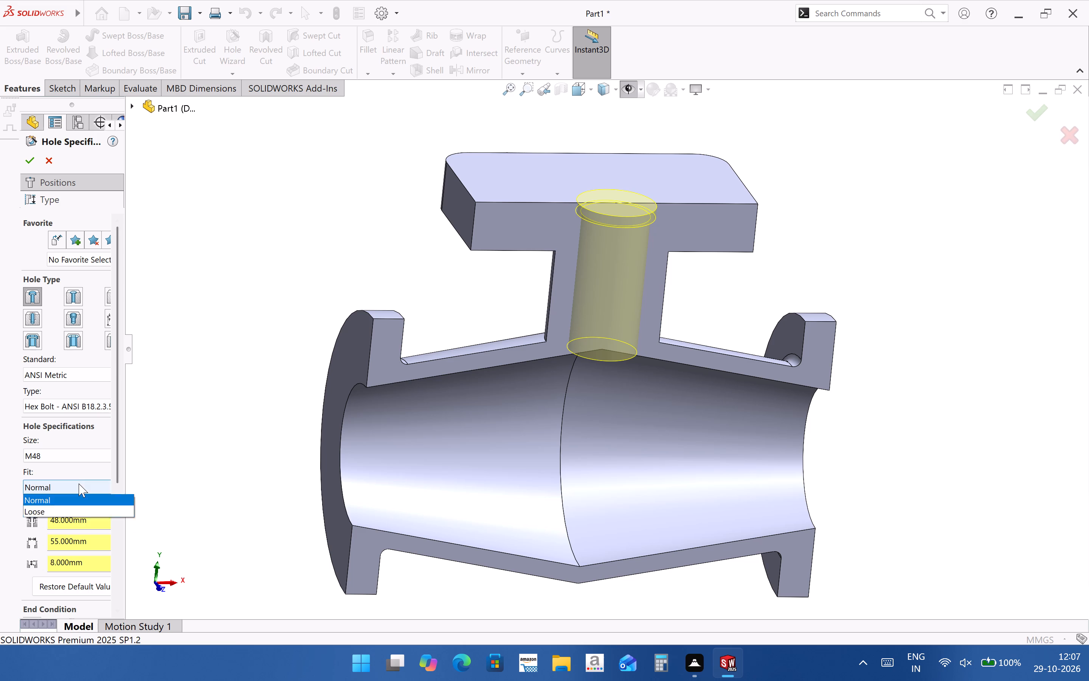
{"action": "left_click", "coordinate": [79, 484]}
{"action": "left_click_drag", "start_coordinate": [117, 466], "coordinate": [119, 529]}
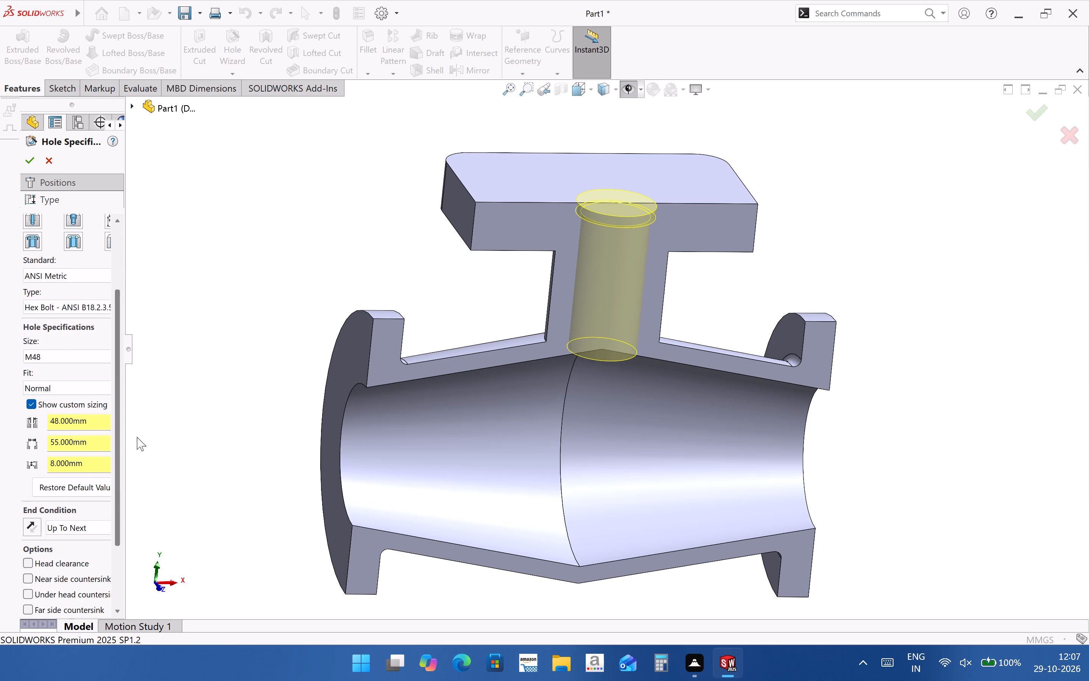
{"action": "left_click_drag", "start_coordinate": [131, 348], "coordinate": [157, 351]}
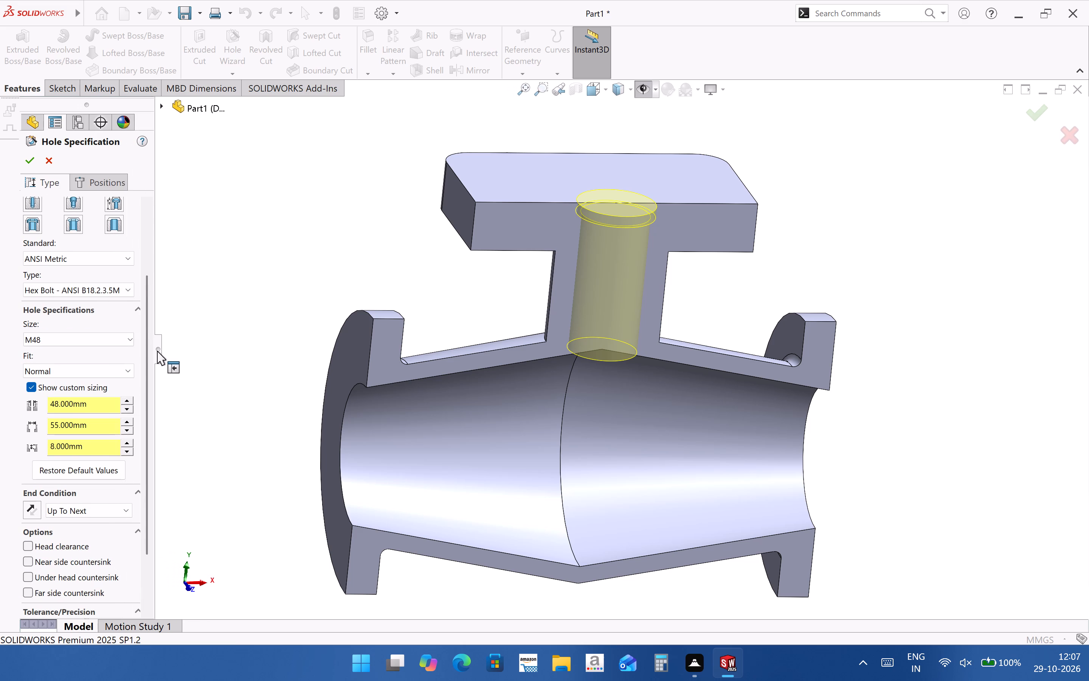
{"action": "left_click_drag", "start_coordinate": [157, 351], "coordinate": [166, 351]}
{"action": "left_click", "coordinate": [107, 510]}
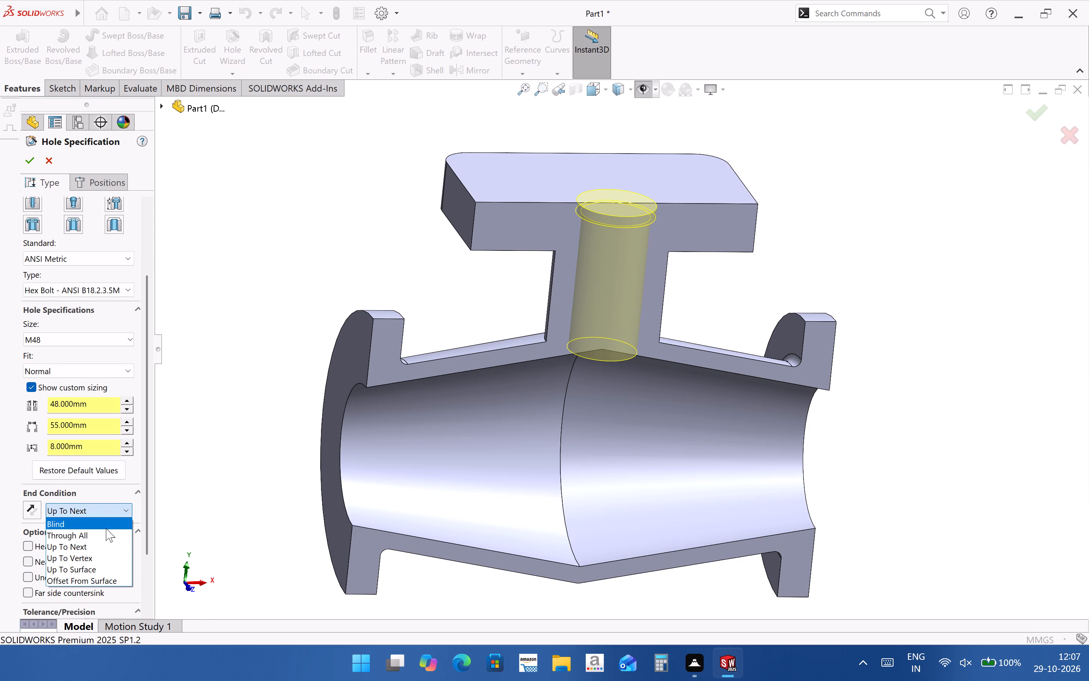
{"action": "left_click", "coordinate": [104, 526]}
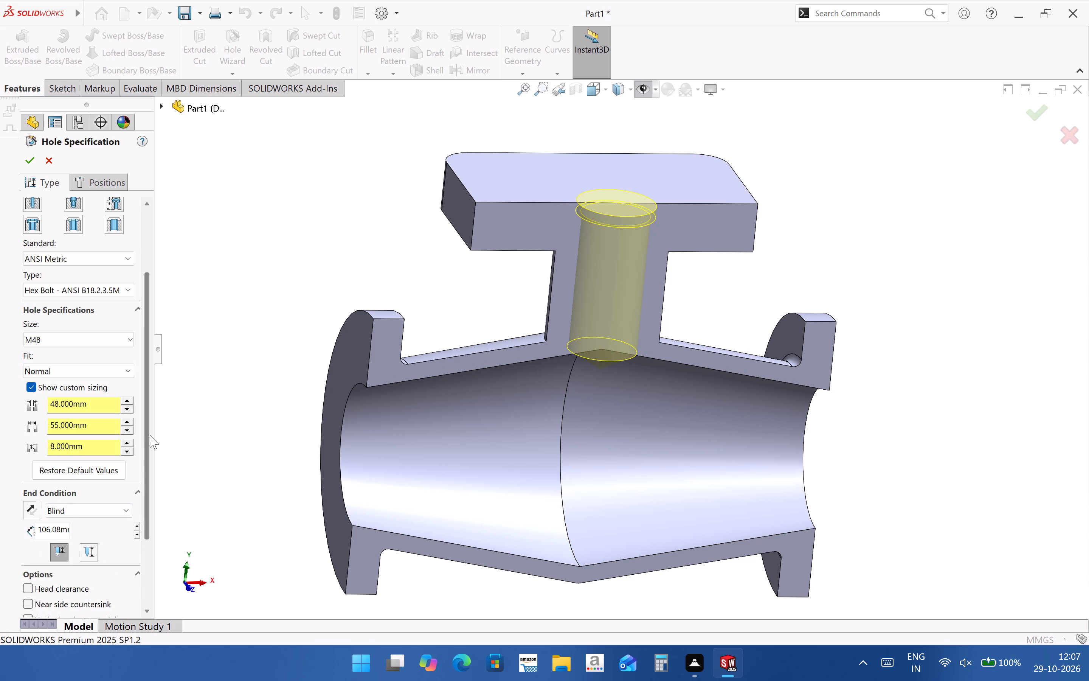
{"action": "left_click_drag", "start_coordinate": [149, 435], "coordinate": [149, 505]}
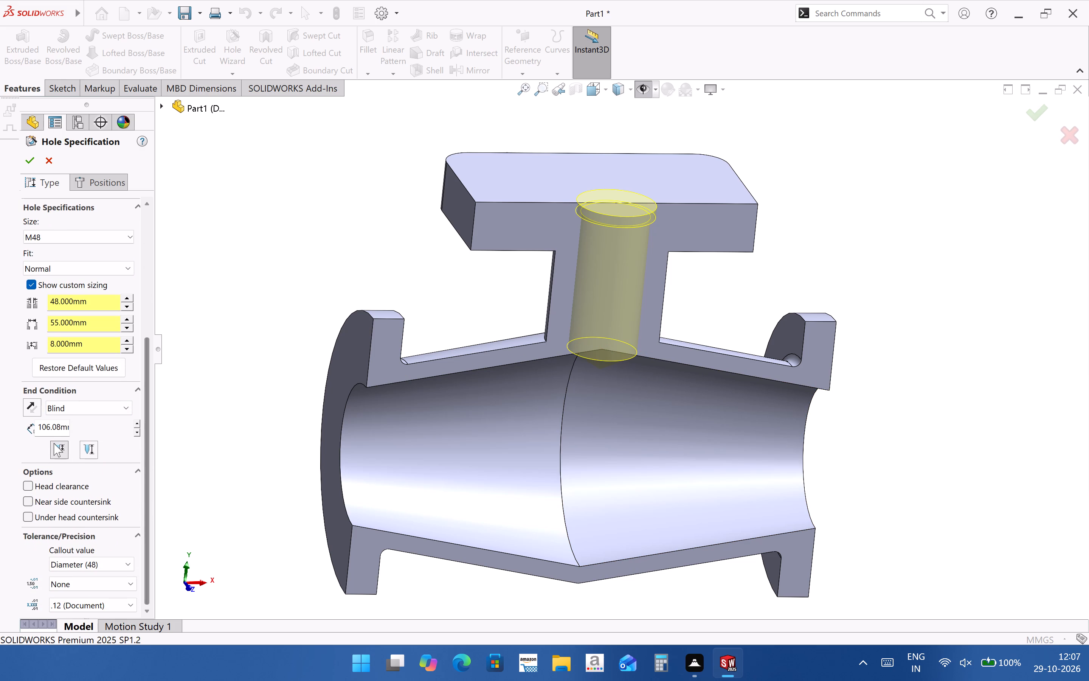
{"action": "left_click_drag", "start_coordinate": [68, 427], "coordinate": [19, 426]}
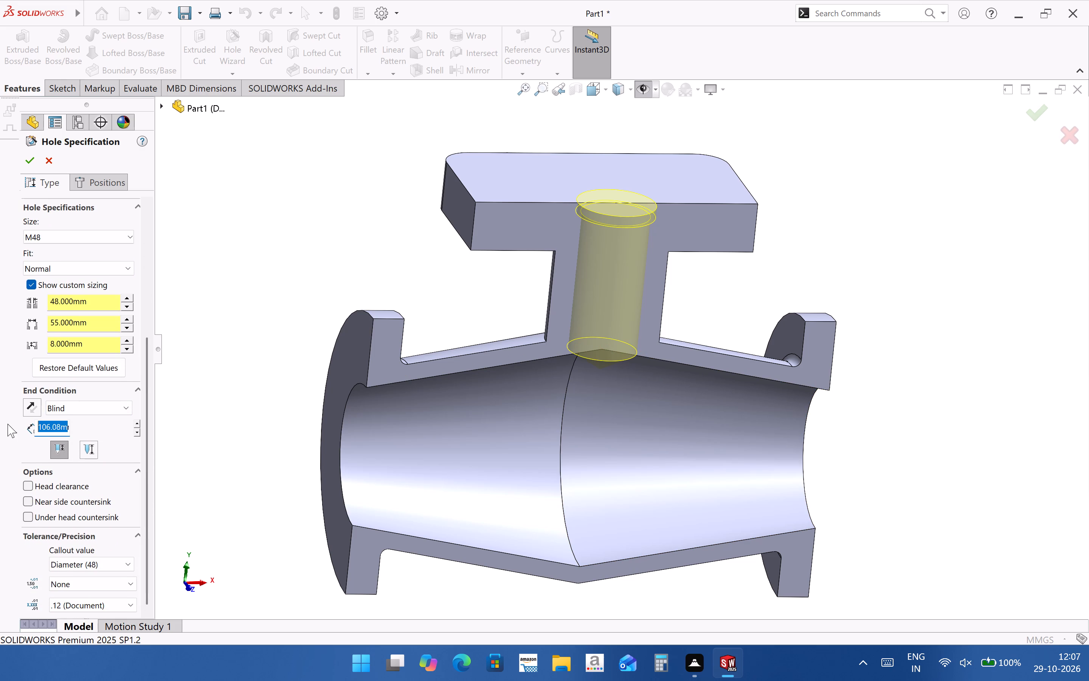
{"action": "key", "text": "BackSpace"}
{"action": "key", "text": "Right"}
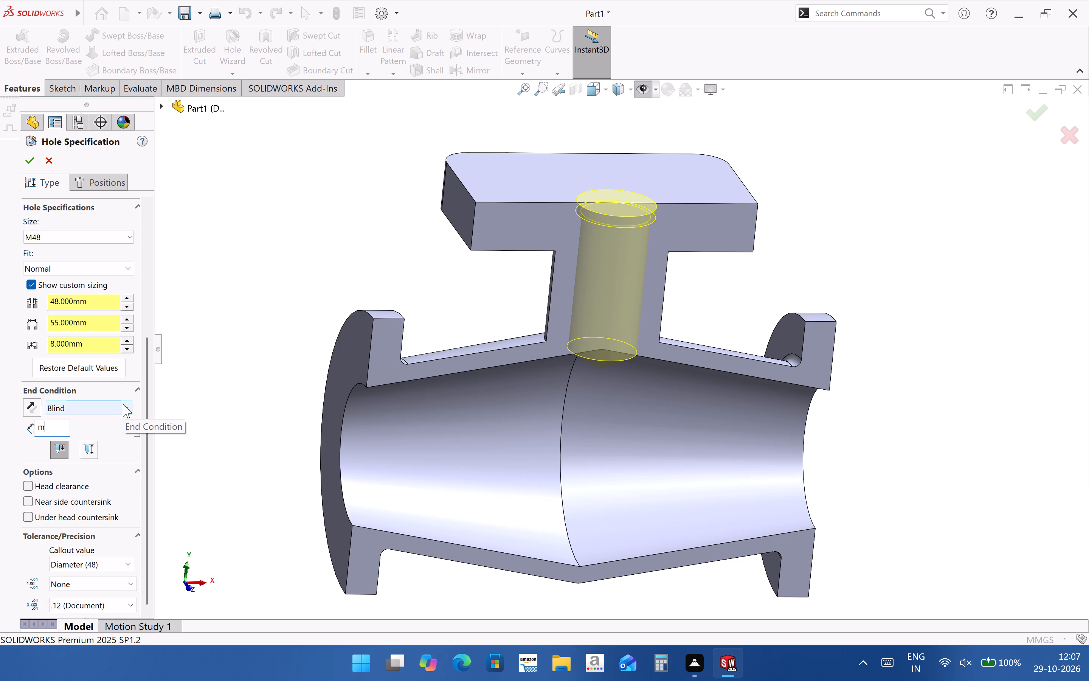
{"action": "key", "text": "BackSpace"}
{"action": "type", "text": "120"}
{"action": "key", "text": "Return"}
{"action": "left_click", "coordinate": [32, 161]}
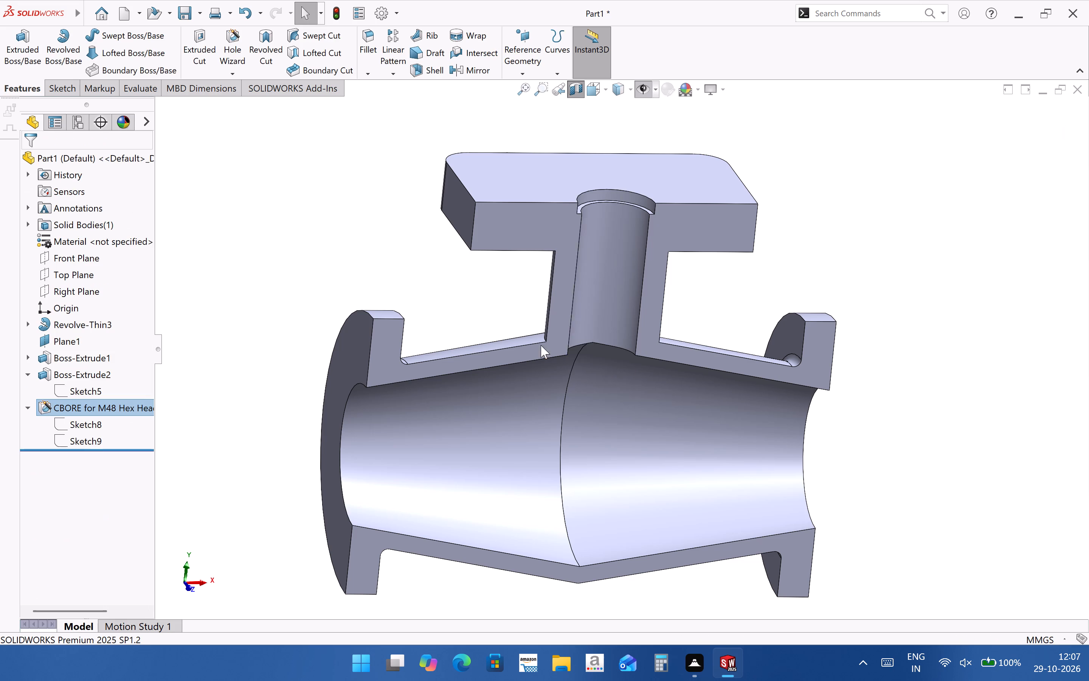
Edit the counterbore hole again and set its end condition to Up To Next.
{"action": "middle_click_drag", "start_coordinate": [616, 416], "coordinate": [602, 394]}
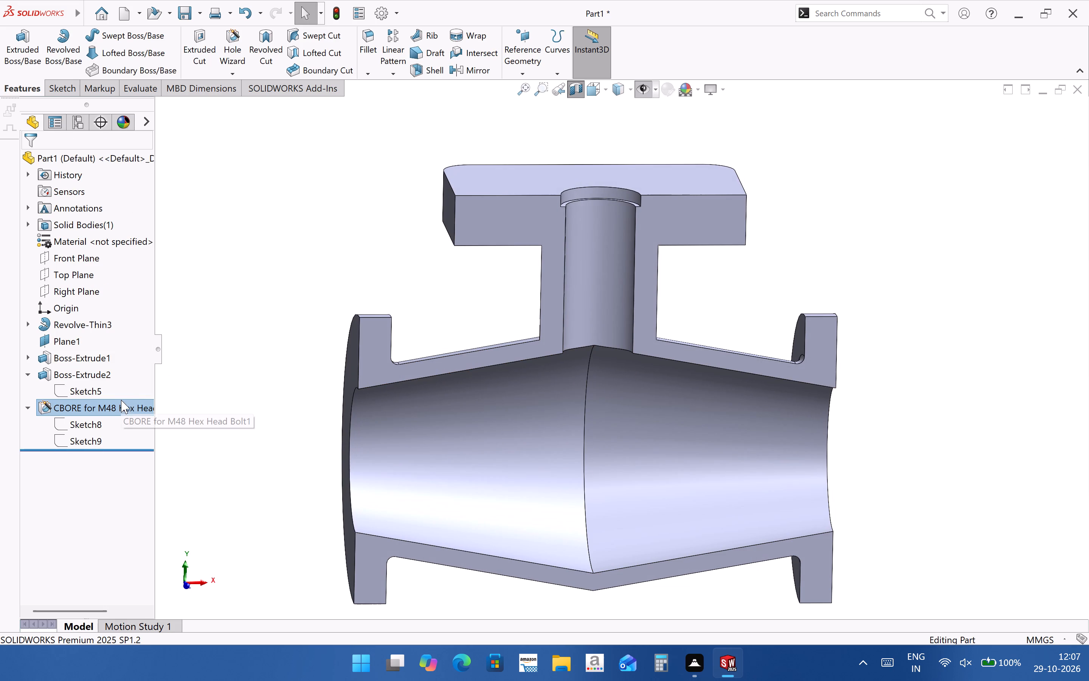
{"action": "left_click", "coordinate": [116, 407]}
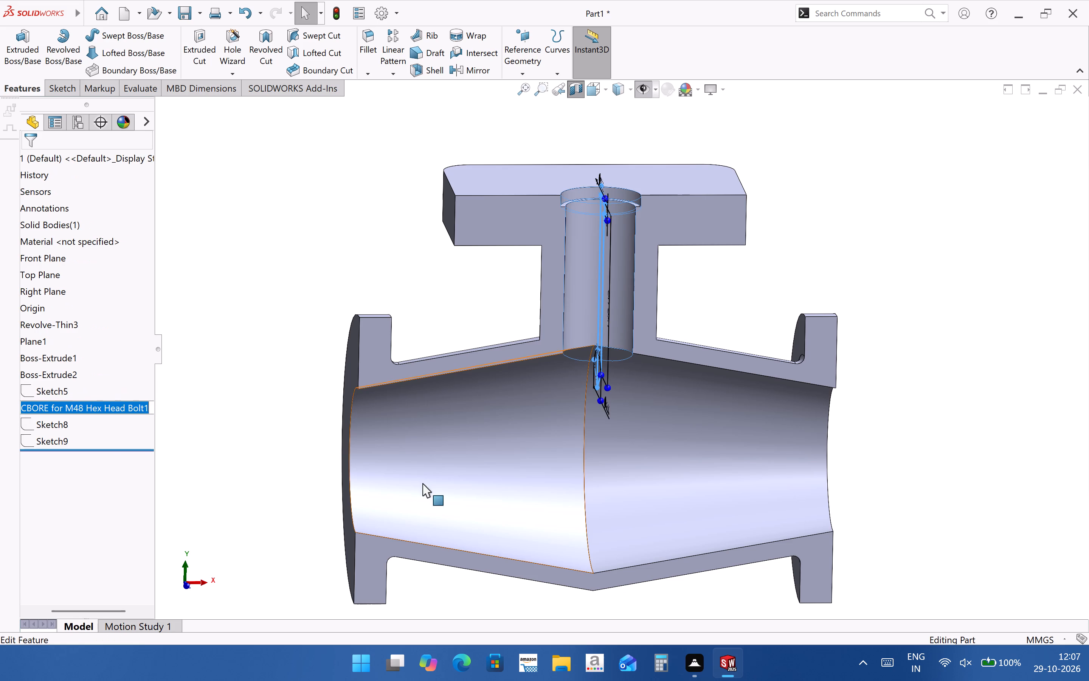
{"action": "left_click", "coordinate": [196, 434]}
{"action": "left_click", "coordinate": [111, 411]}
{"action": "left_click", "coordinate": [123, 388]}
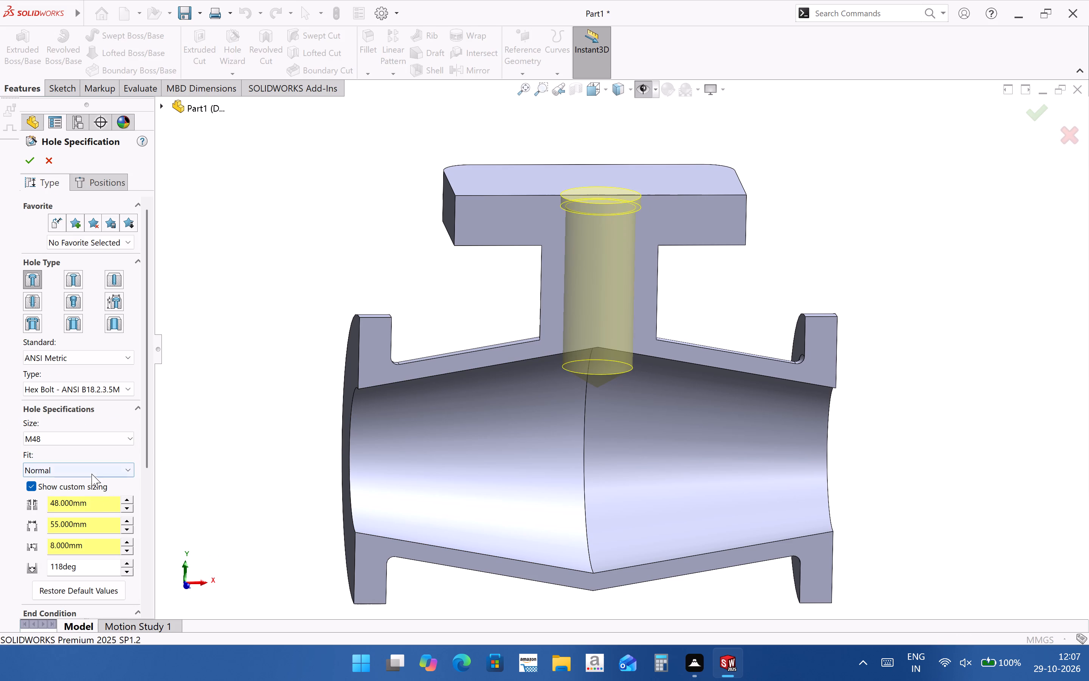
{"action": "left_click_drag", "start_coordinate": [148, 448], "coordinate": [148, 533]}
{"action": "left_click", "coordinate": [122, 488]}
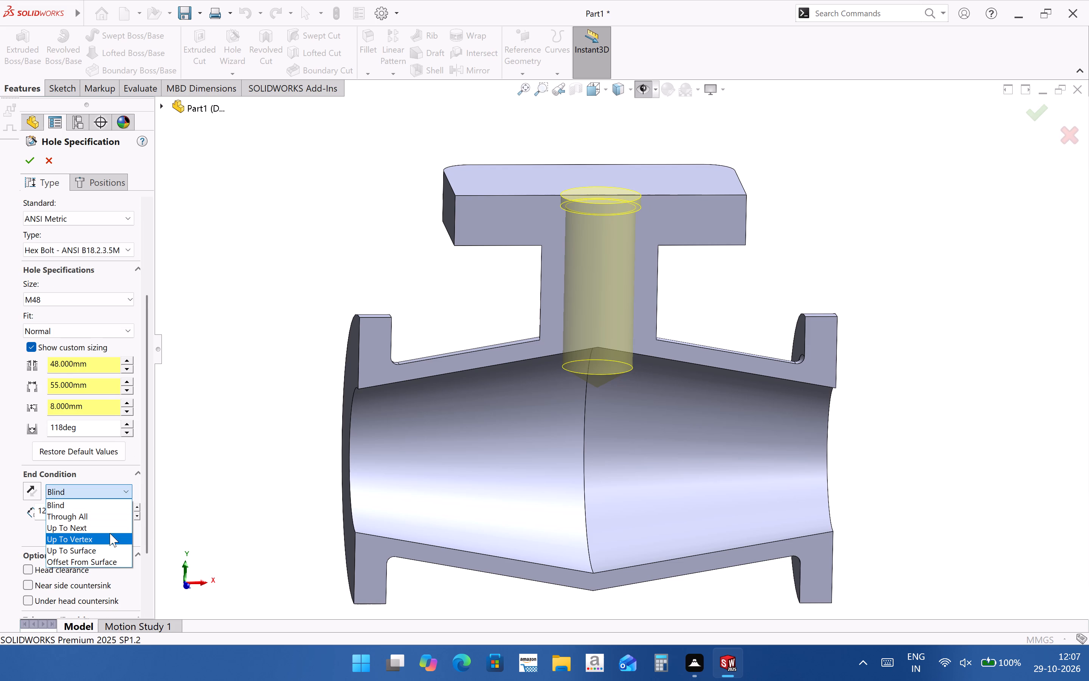
{"action": "left_click", "coordinate": [108, 528]}
{"action": "left_click", "coordinate": [28, 162]}
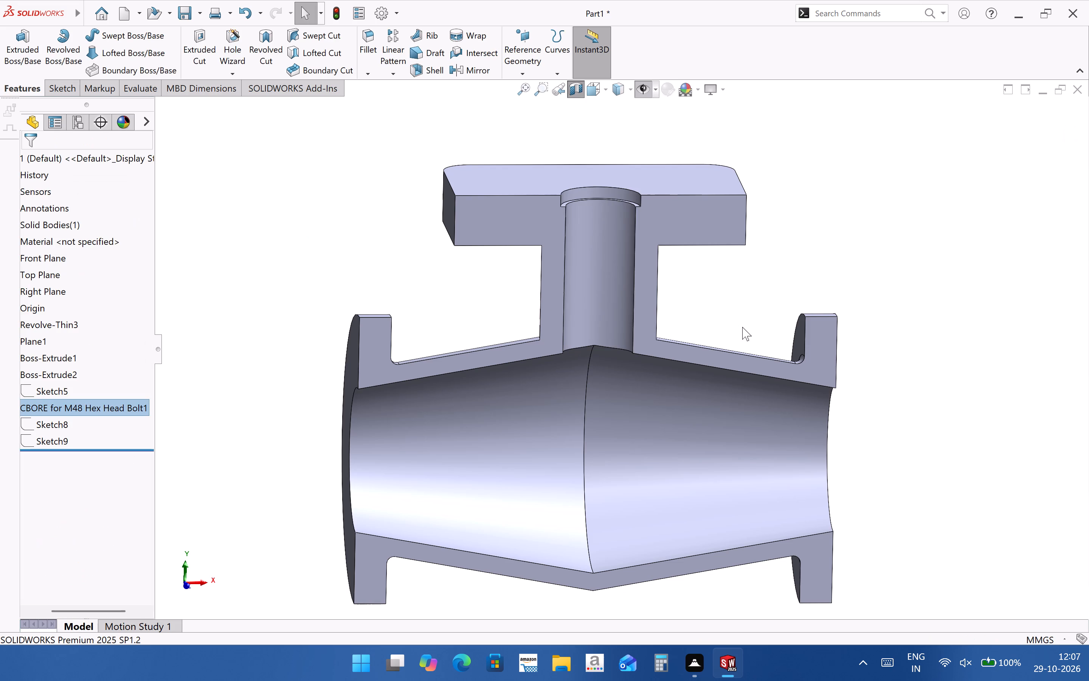
{"action": "left_click", "coordinate": [877, 363]}
Examine the sectioned body from several angles, checking the counterbore and the bore's opening into the double-tapered interior.
{"action": "left_click_drag", "start_coordinate": [158, 350], "coordinate": [257, 363]}
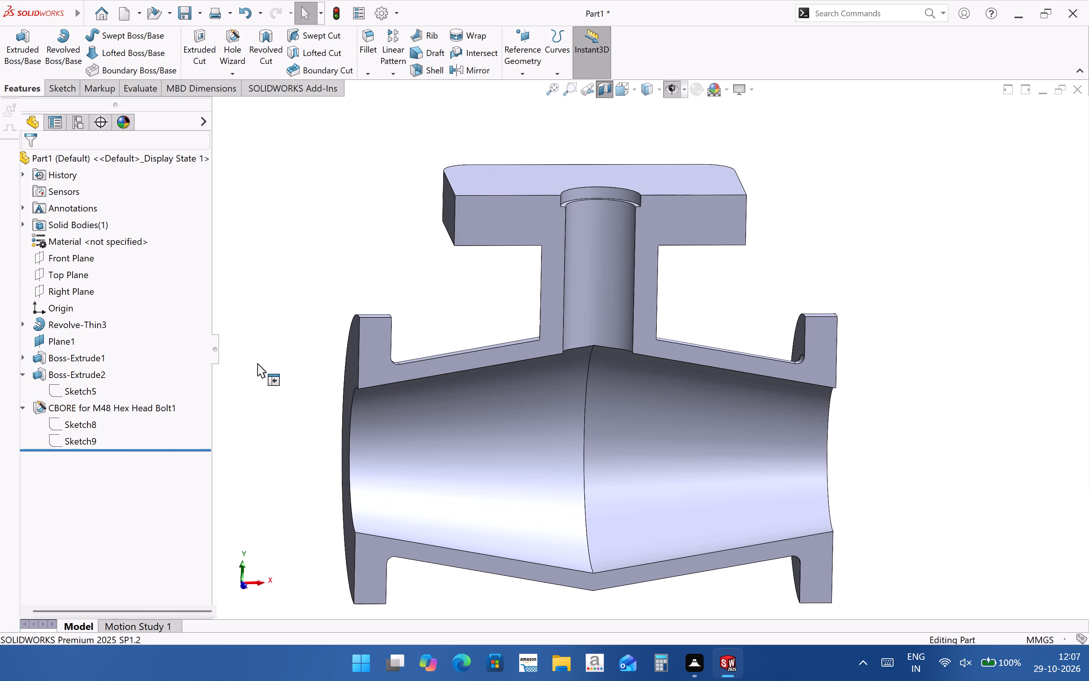
{"action": "left_click_drag", "start_coordinate": [257, 363], "coordinate": [129, 395]}
{"action": "left_click", "coordinate": [216, 421]}
{"action": "scroll", "coordinate": [601, 447], "scroll_direction": "up", "scroll_amount": 1}
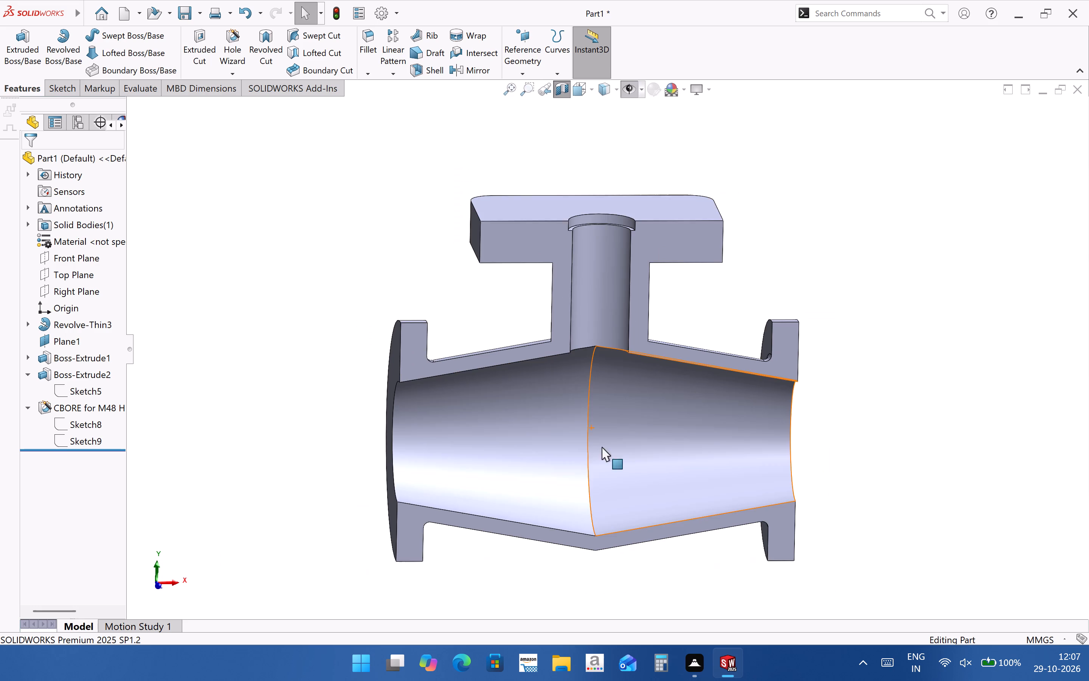
{"action": "scroll", "coordinate": [602, 447], "scroll_direction": "up", "scroll_amount": 1}
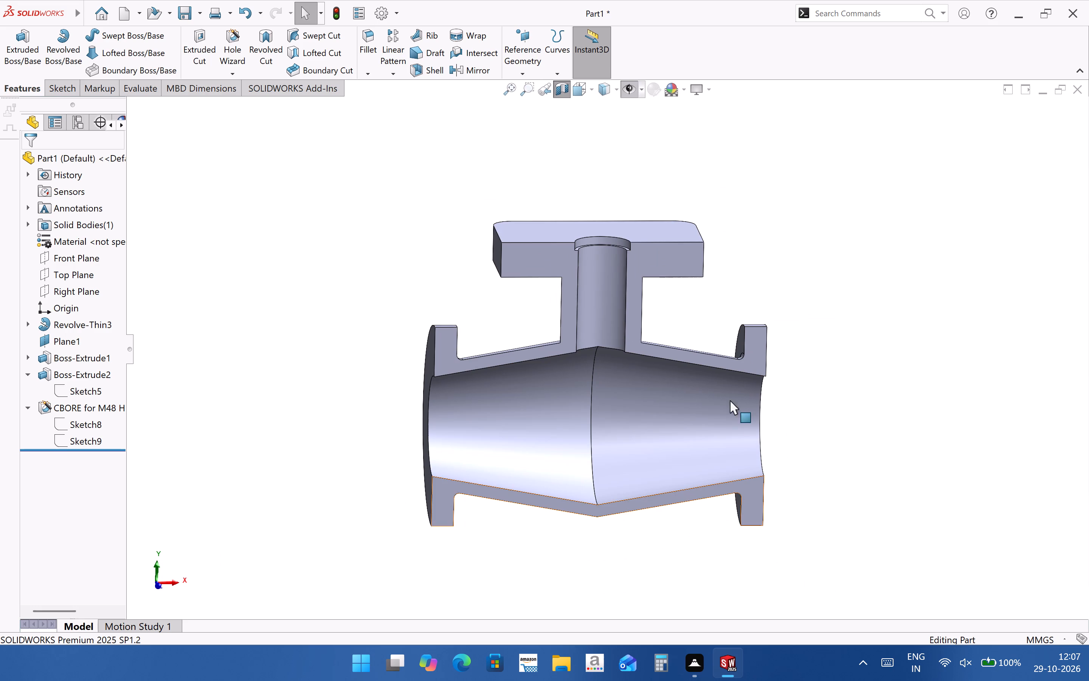
{"action": "scroll", "coordinate": [602, 277], "scroll_direction": "down", "scroll_amount": 2}
{"action": "middle_click_drag", "start_coordinate": [591, 324], "coordinate": [572, 340]}
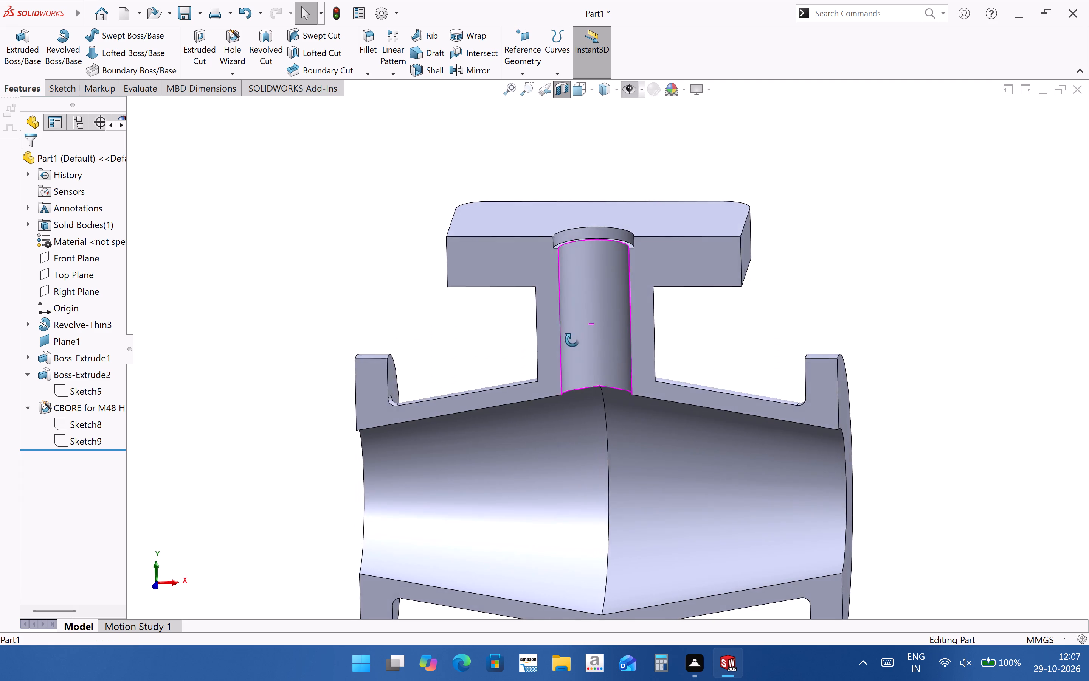
{"action": "middle_click_drag", "start_coordinate": [572, 340], "coordinate": [556, 336]}
{"action": "scroll", "coordinate": [574, 381], "scroll_direction": "up", "scroll_amount": 2}
{"action": "middle_click_drag", "start_coordinate": [510, 392], "coordinate": [485, 449]}
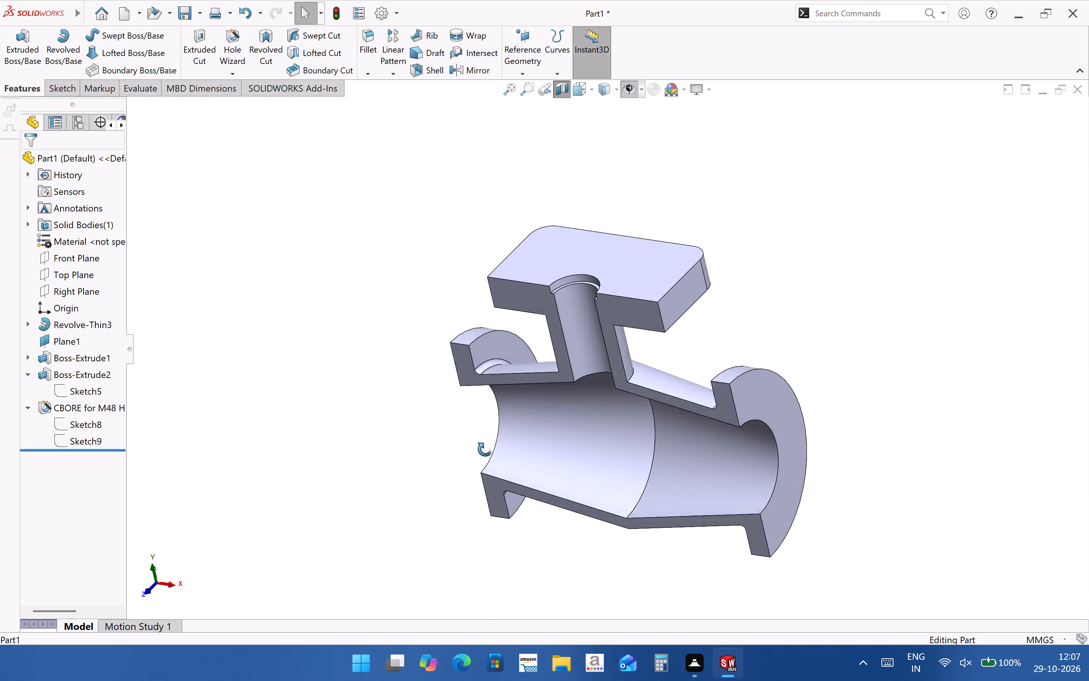
{"action": "middle_click_drag", "start_coordinate": [485, 449], "coordinate": [512, 442]}
{"action": "middle_click_drag", "start_coordinate": [630, 429], "coordinate": [647, 442]}
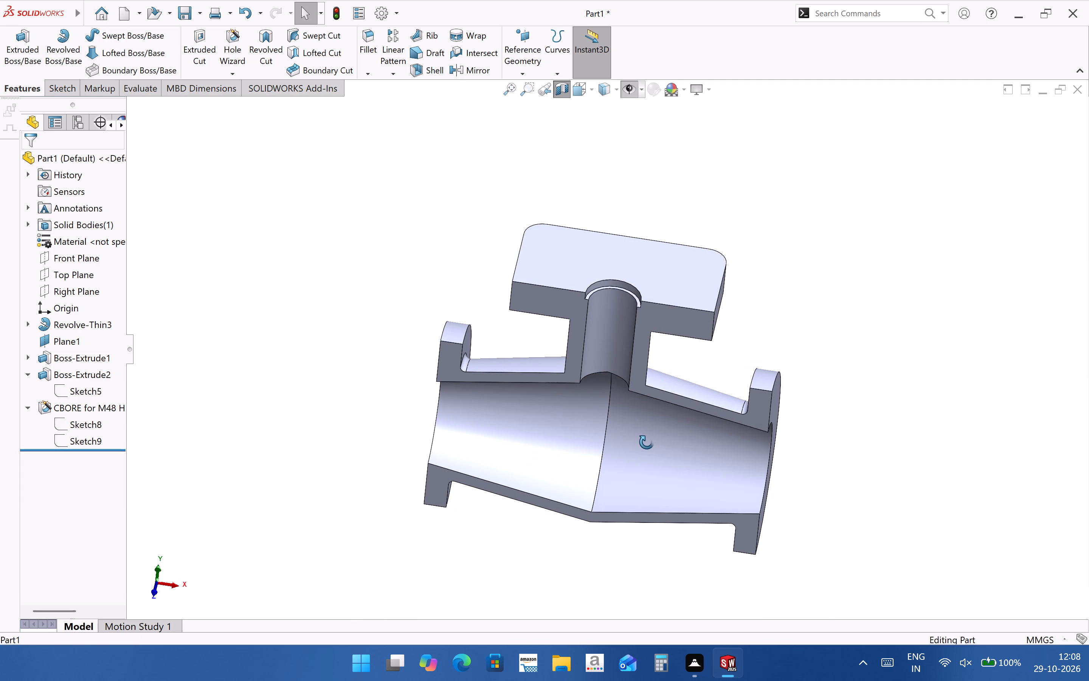
{"action": "middle_click_drag", "start_coordinate": [647, 442], "coordinate": [640, 546]}
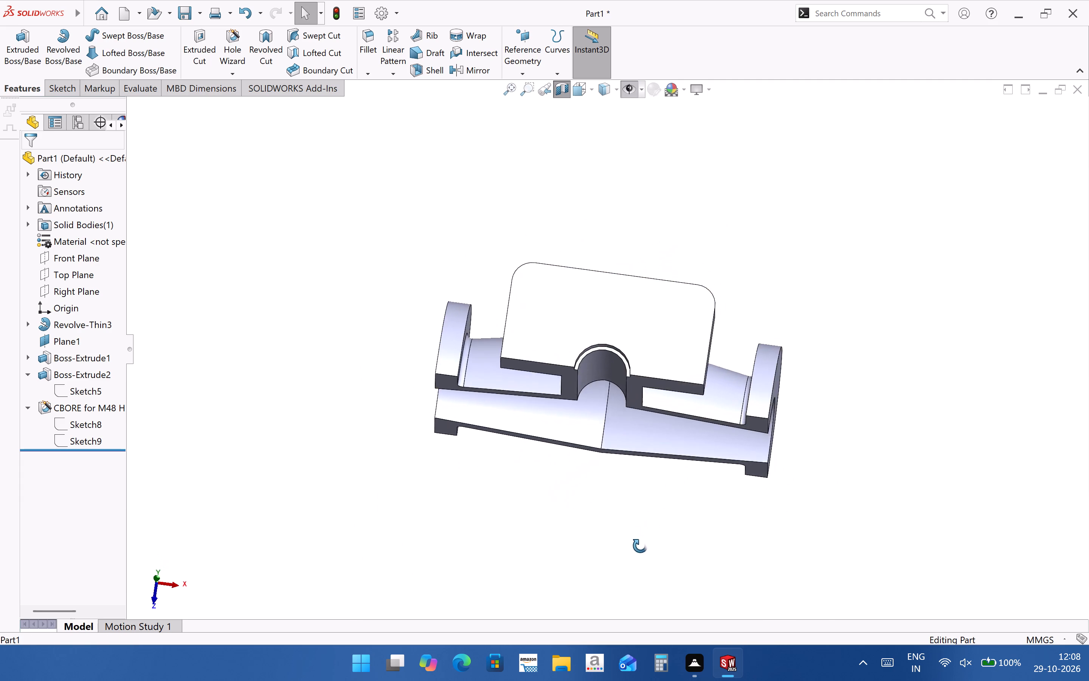
{"action": "middle_click_drag", "start_coordinate": [640, 546], "coordinate": [626, 379]}
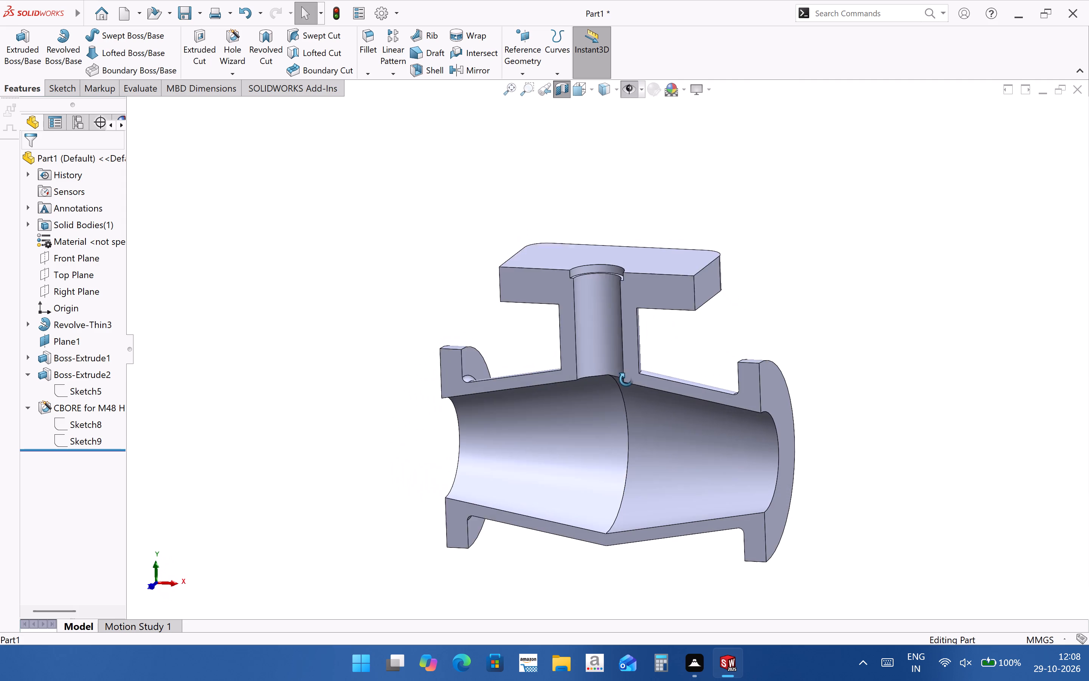
{"action": "middle_click_drag", "start_coordinate": [626, 379], "coordinate": [639, 384]}
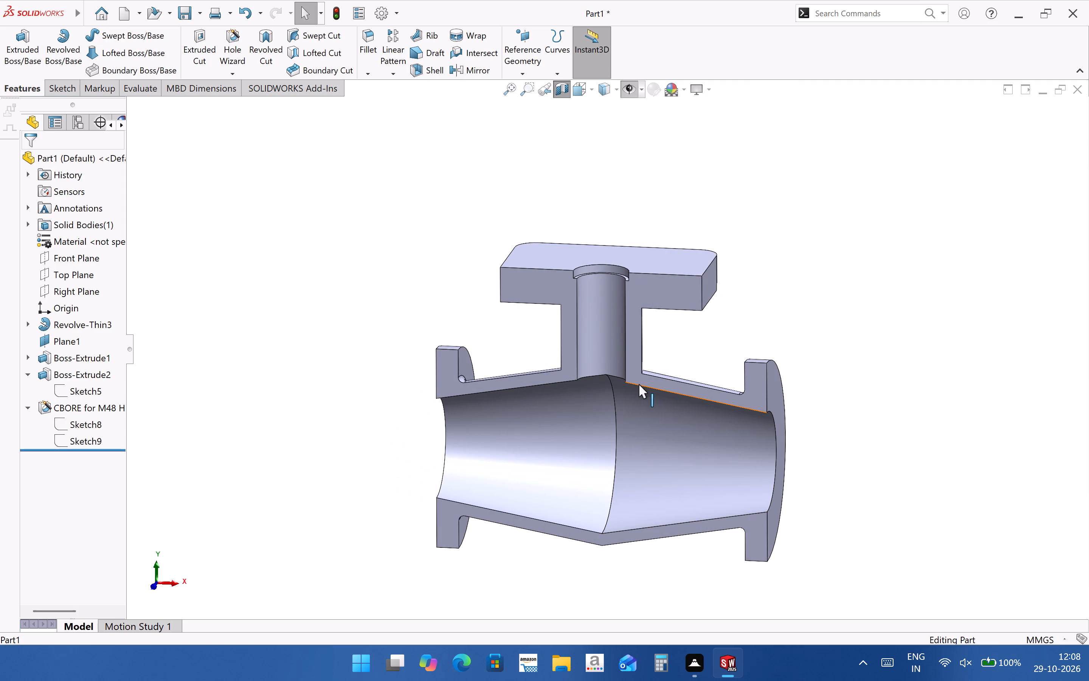
{"action": "scroll", "coordinate": [663, 489], "scroll_direction": "up", "scroll_amount": 1}
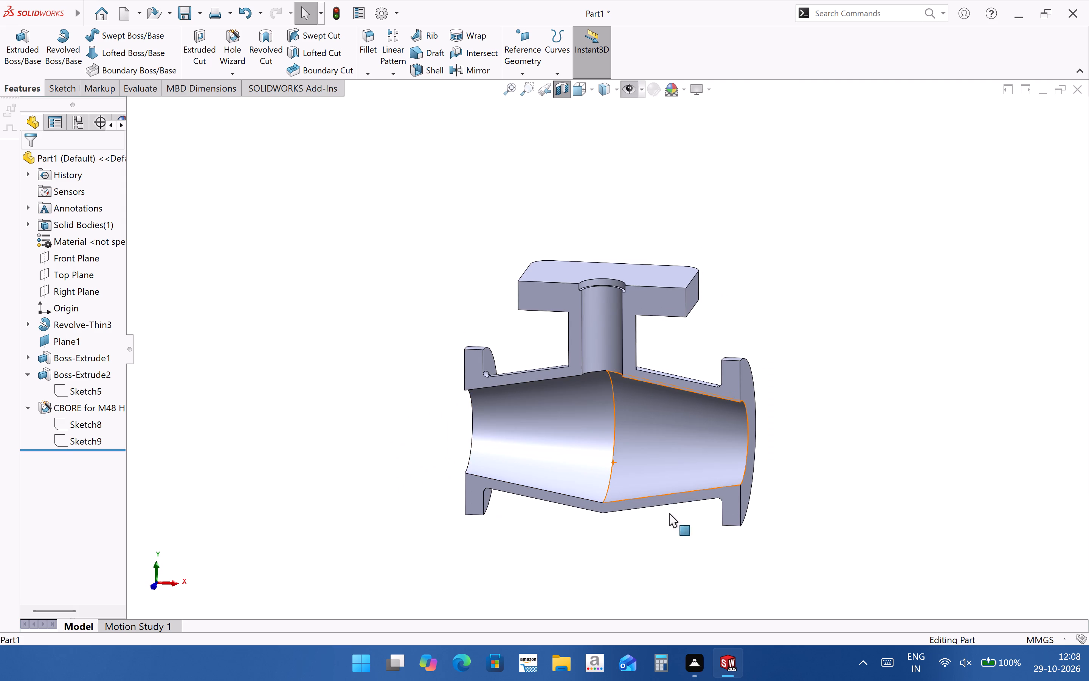
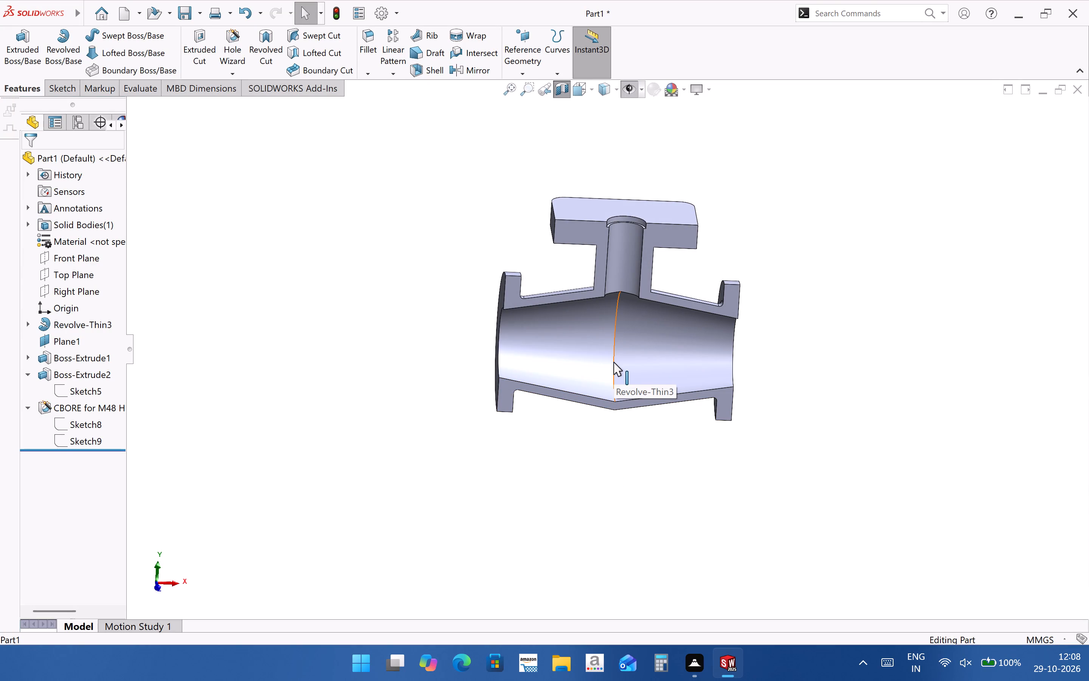
Inspect the sectioned counterbore where it meets the double-tapered interior, and turn off the section view.
{"action": "scroll", "coordinate": [601, 205], "scroll_direction": "down", "scroll_amount": 5}
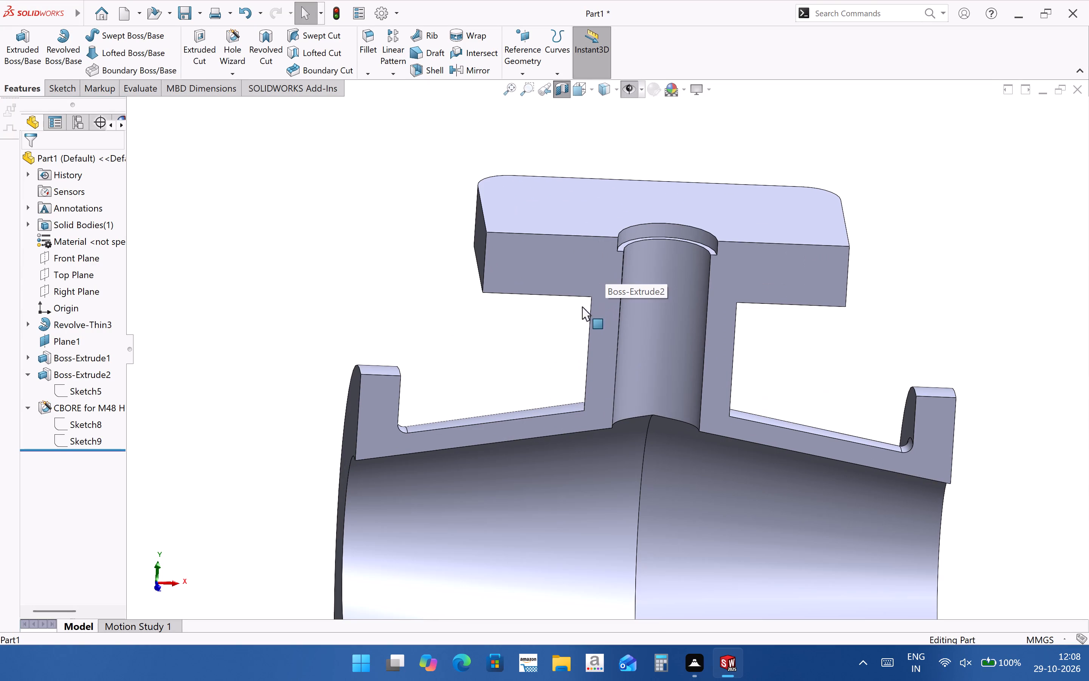
{"action": "middle_click_drag", "start_coordinate": [534, 320], "coordinate": [727, 493]}
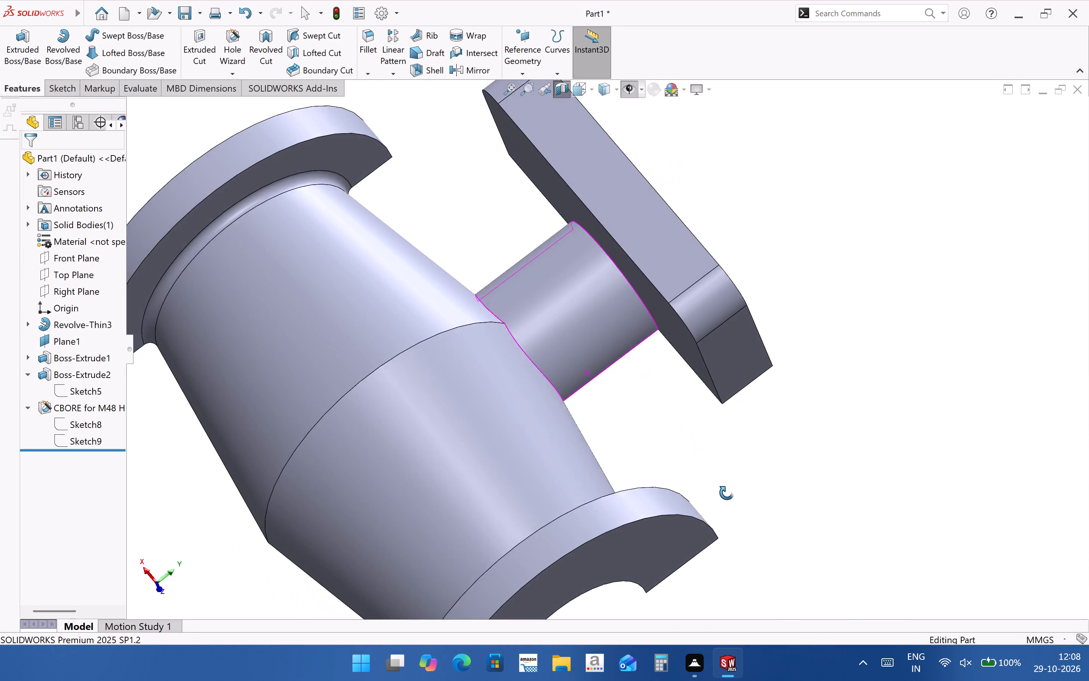
{"action": "middle_click_drag", "start_coordinate": [727, 493], "coordinate": [566, 401]}
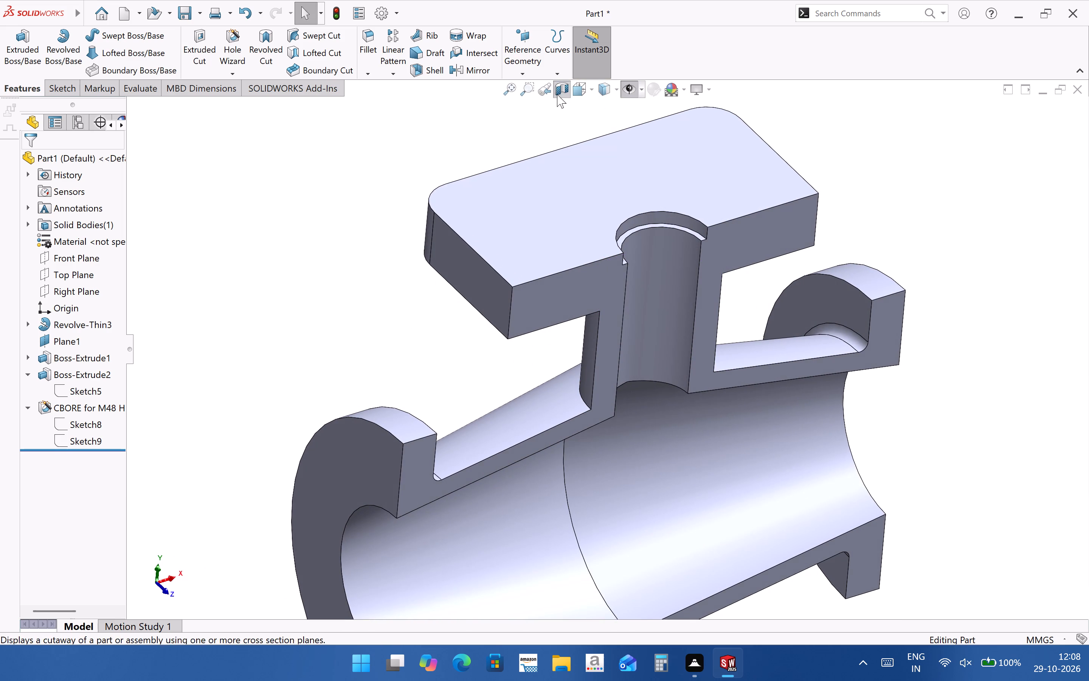
{"action": "left_click", "coordinate": [557, 94]}
{"action": "scroll", "coordinate": [656, 429], "scroll_direction": "up", "scroll_amount": 7}
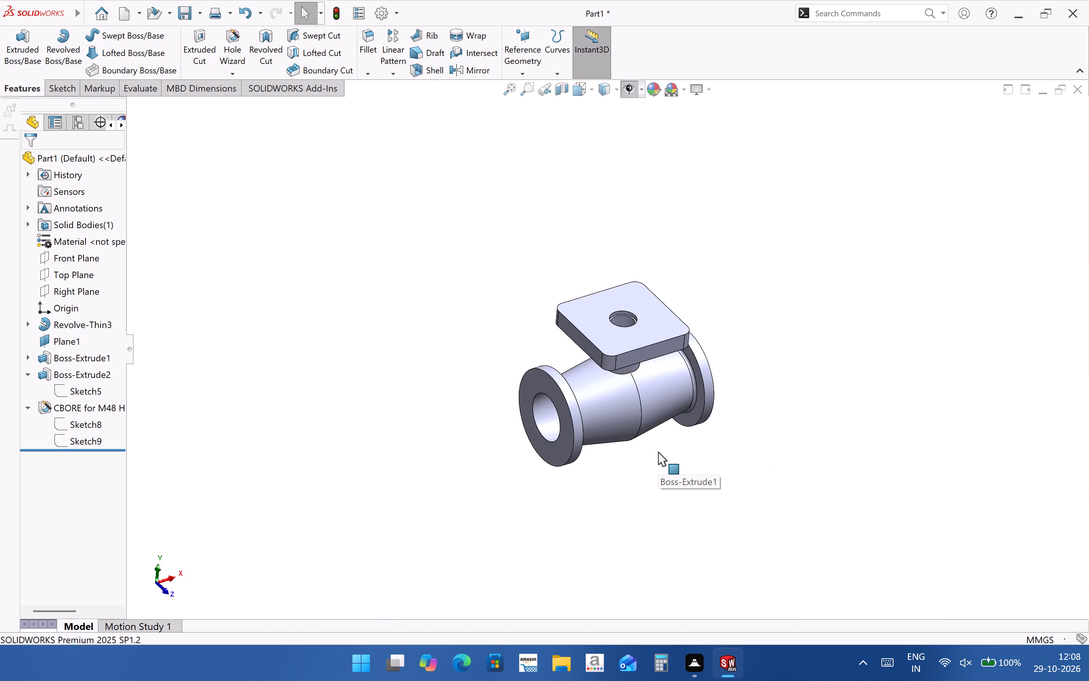
Examine the whole unsectioned body, the branch neck and the square flange from several angles.
{"action": "middle_click_drag", "start_coordinate": [644, 451], "coordinate": [622, 568]}
{"action": "left_click", "coordinate": [613, 396]}
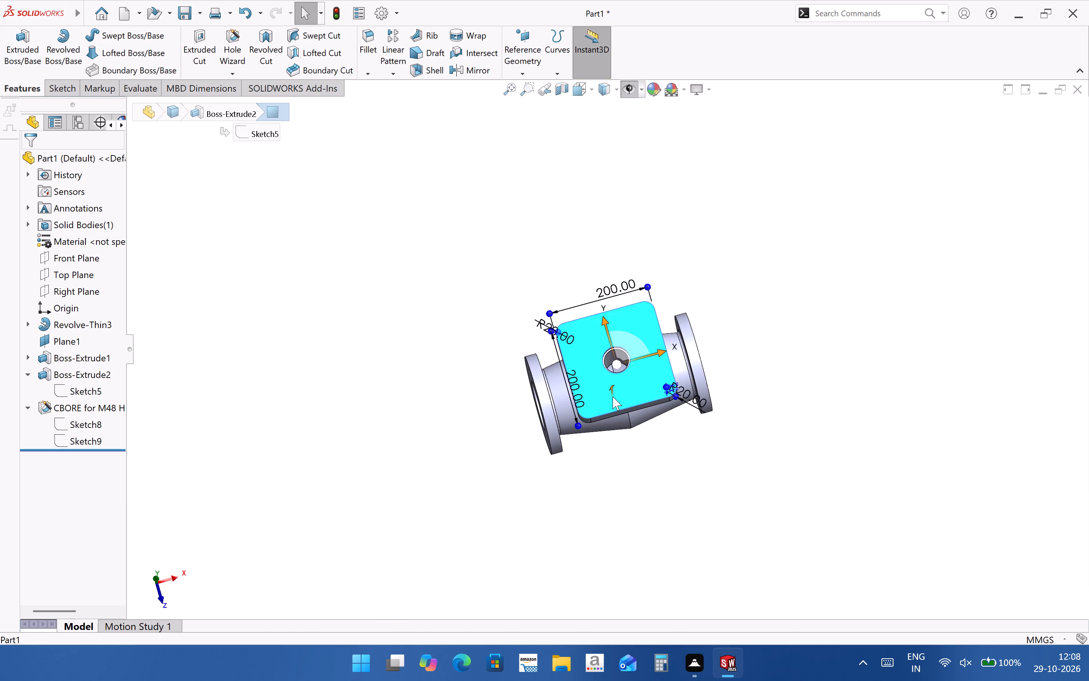
{"action": "left_click", "coordinate": [253, 495]}
{"action": "left_click", "coordinate": [29, 375]}
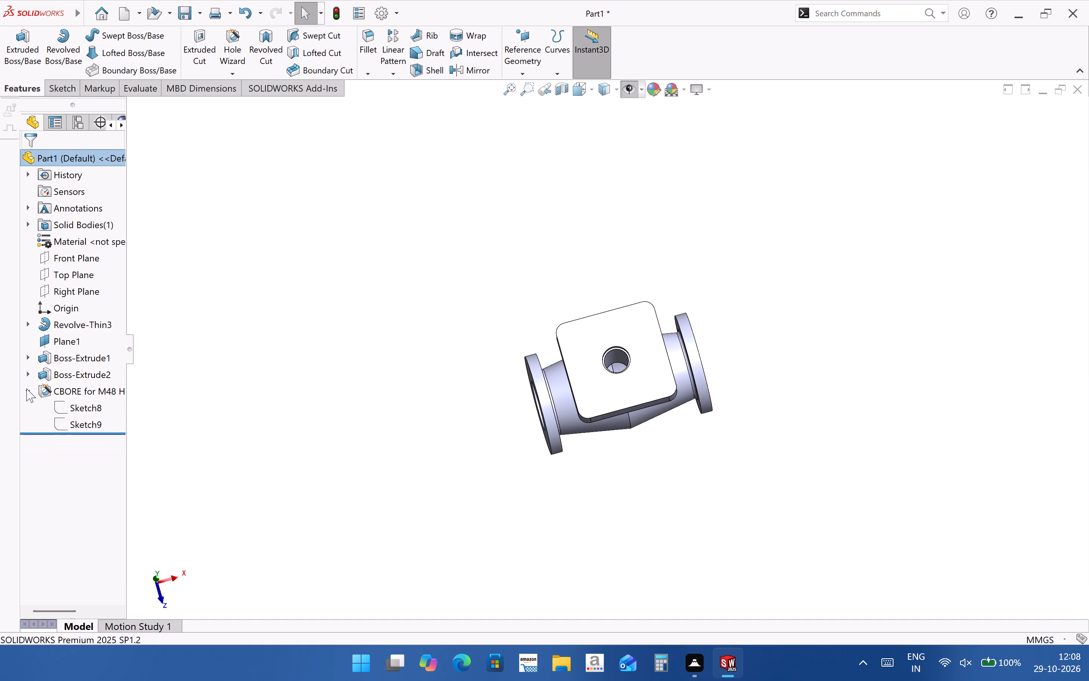
{"action": "left_click", "coordinate": [28, 397]}
{"action": "left_click", "coordinate": [30, 324]}
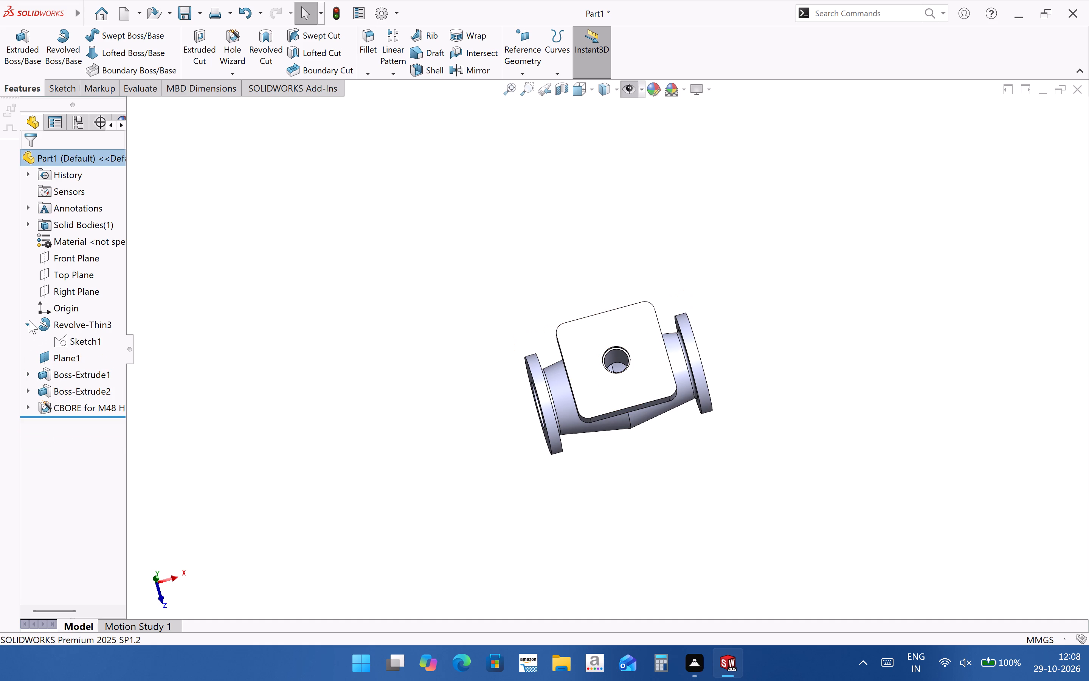
{"action": "left_click", "coordinate": [29, 317]}
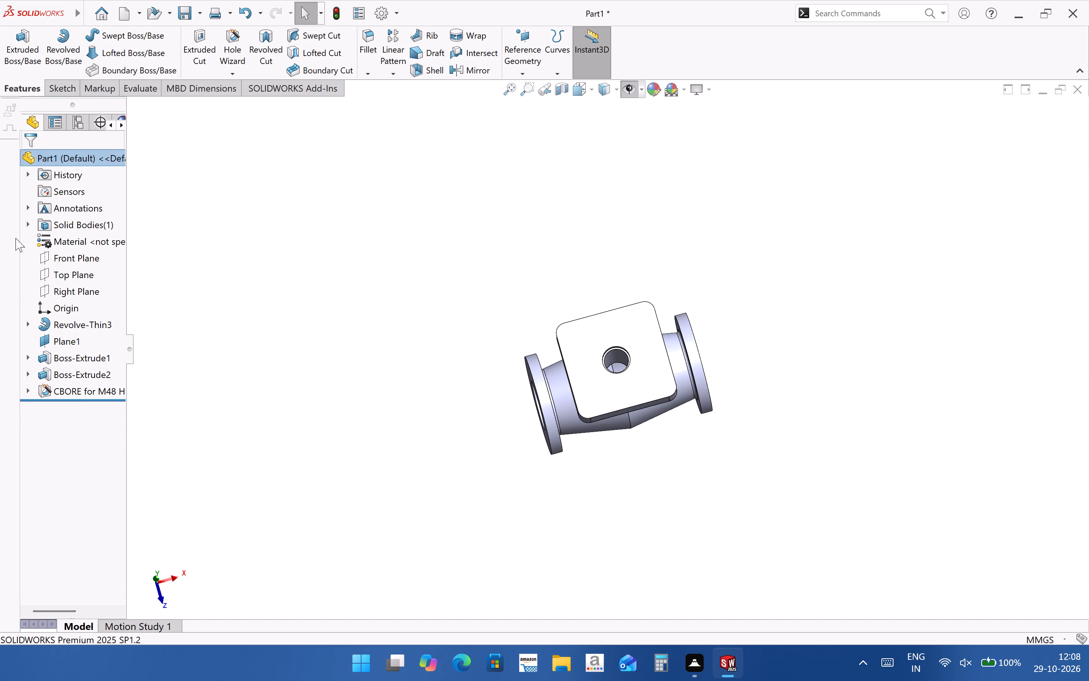
{"action": "left_click", "coordinate": [713, 451]}
{"action": "scroll", "coordinate": [673, 460], "scroll_direction": "down", "scroll_amount": 3}
{"action": "middle_click_drag", "start_coordinate": [624, 434], "coordinate": [627, 243]}
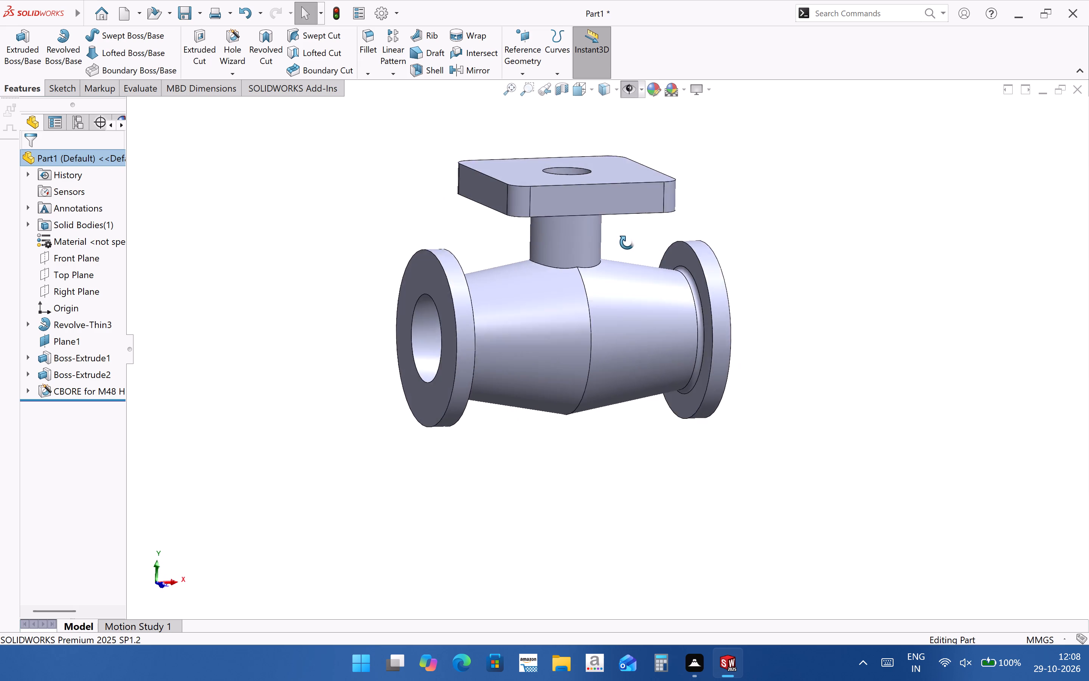
{"action": "middle_click_drag", "start_coordinate": [627, 243], "coordinate": [615, 279]}
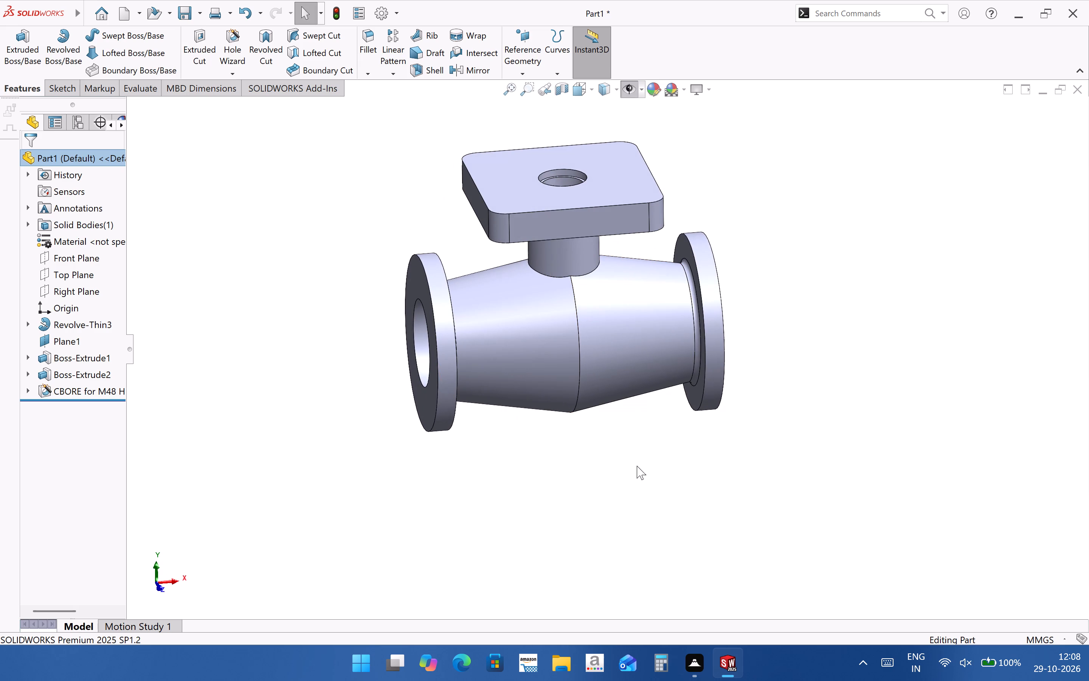
{"action": "scroll", "coordinate": [637, 466], "scroll_direction": "up", "scroll_amount": 2}
{"action": "middle_click_drag", "start_coordinate": [613, 383], "coordinate": [616, 456]}
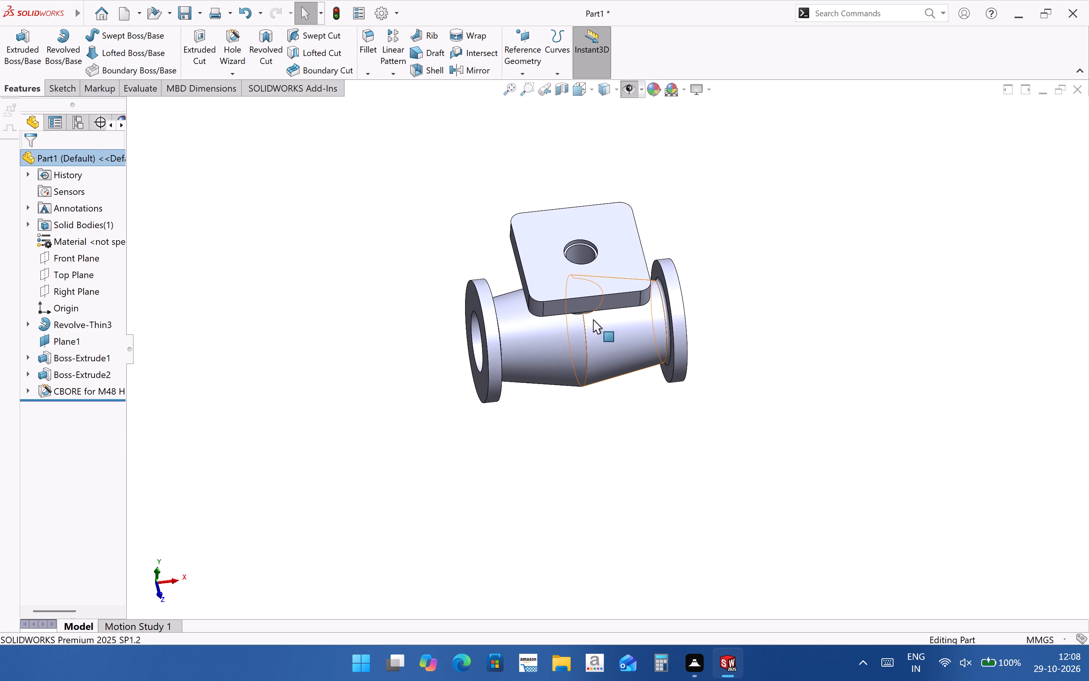
{"action": "left_click", "coordinate": [603, 284]}
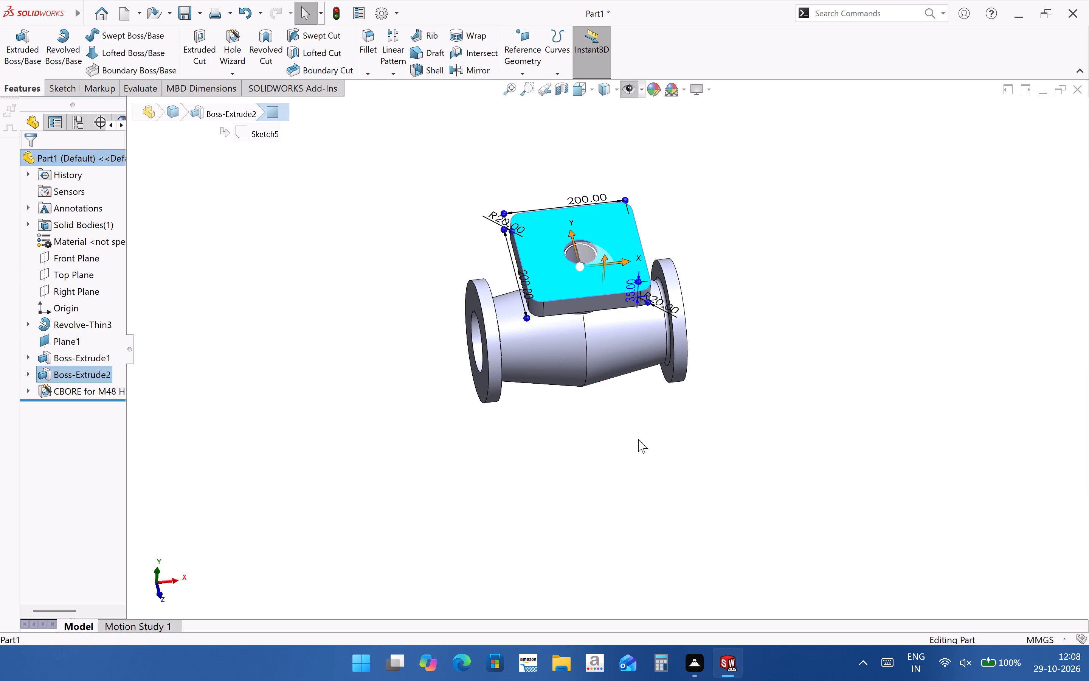
{"action": "left_click", "coordinate": [642, 448]}
{"action": "middle_click_drag", "start_coordinate": [639, 436], "coordinate": [587, 372]}
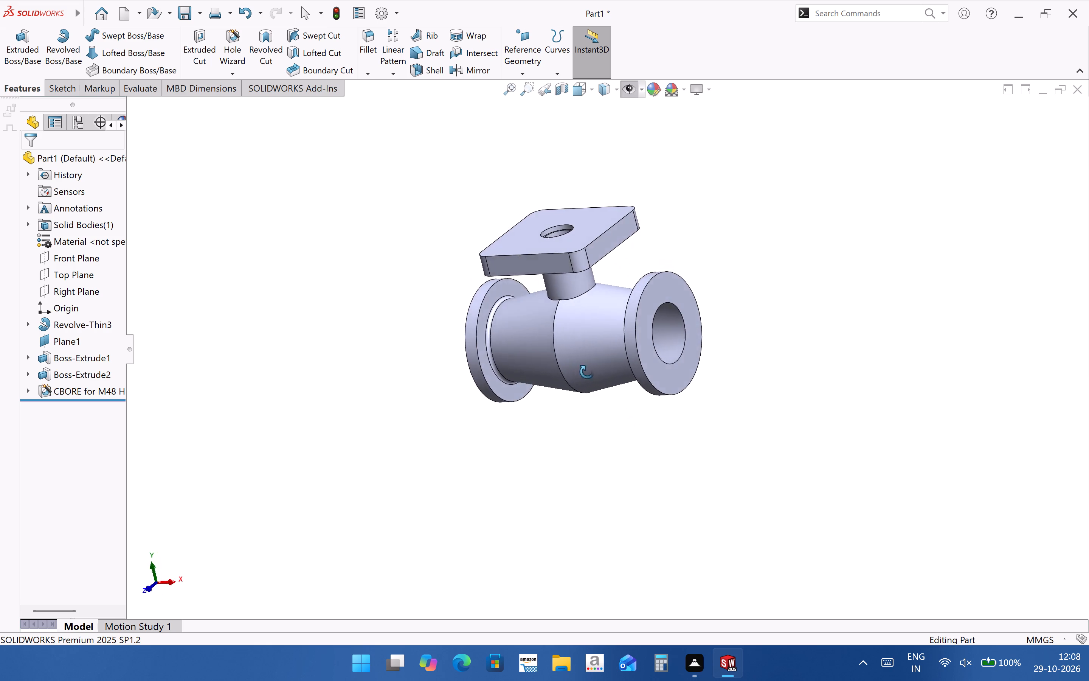
{"action": "middle_click_drag", "start_coordinate": [587, 372], "coordinate": [631, 371]}
{"action": "scroll", "coordinate": [631, 371], "scroll_direction": "down", "scroll_amount": 1}
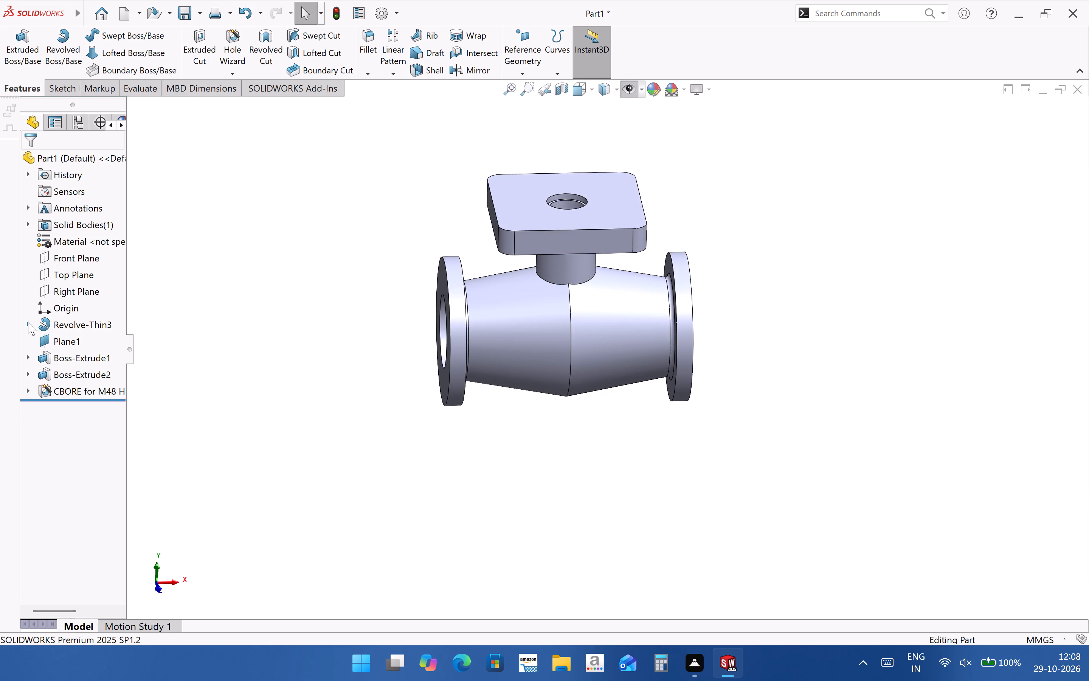
Review the thin-feature settings in the double-tapered revolve's definition, leaving them as they are.
{"action": "left_click", "coordinate": [28, 322]}
{"action": "left_click", "coordinate": [61, 330]}
{"action": "left_click", "coordinate": [27, 321]}
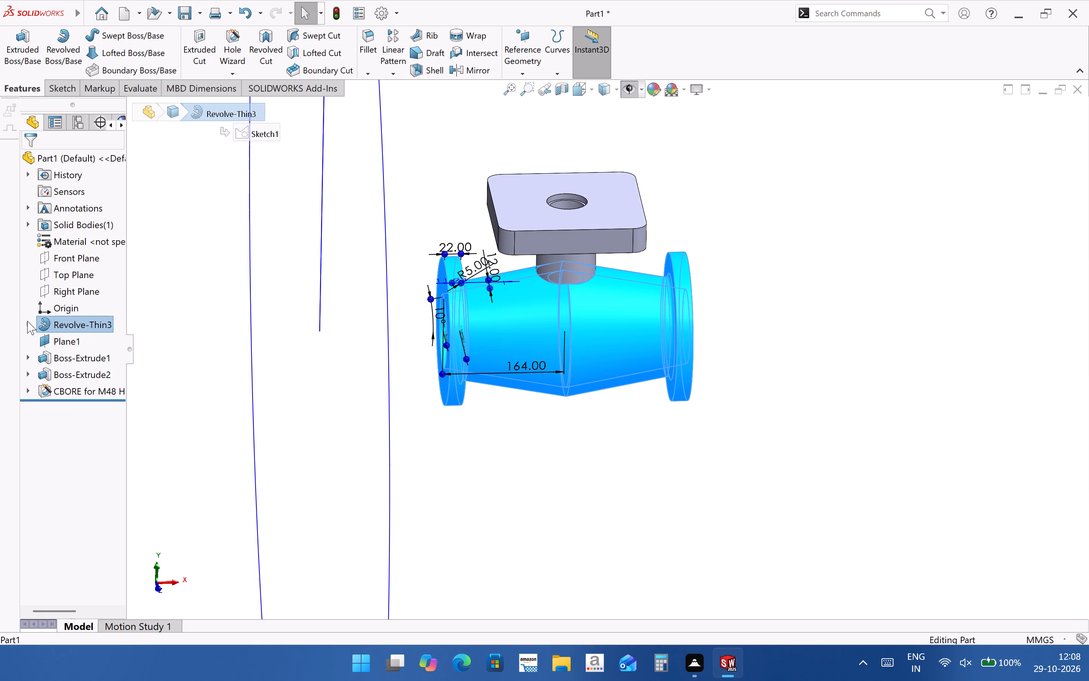
{"action": "left_click", "coordinate": [50, 326]}
{"action": "left_click", "coordinate": [60, 299]}
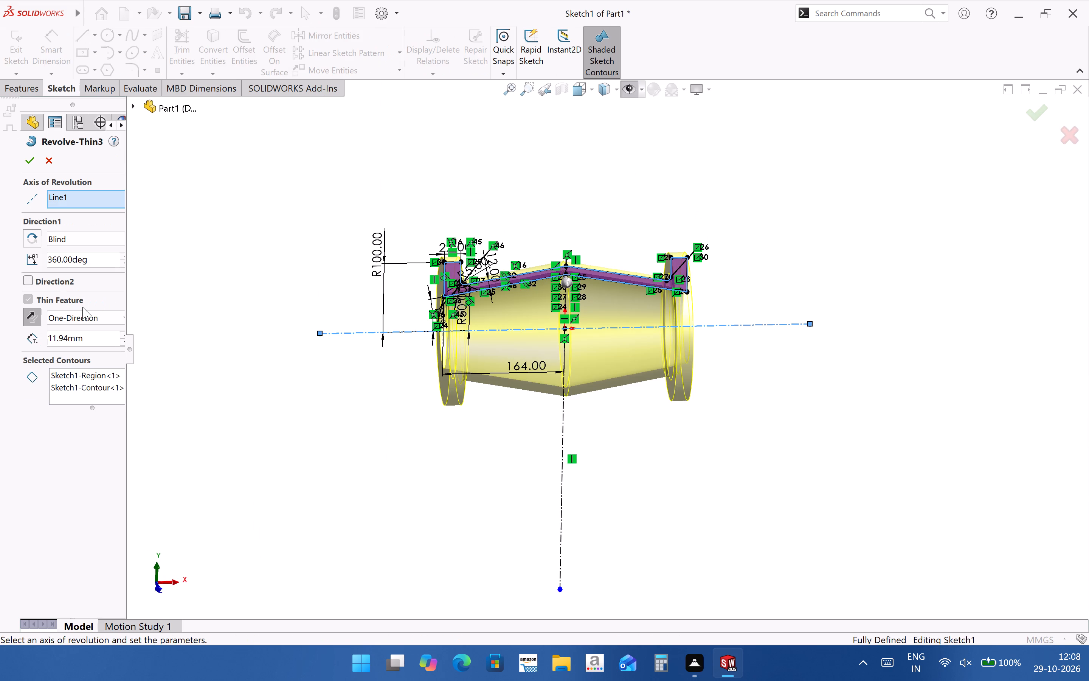
{"action": "double_click", "coordinate": [25, 298]}
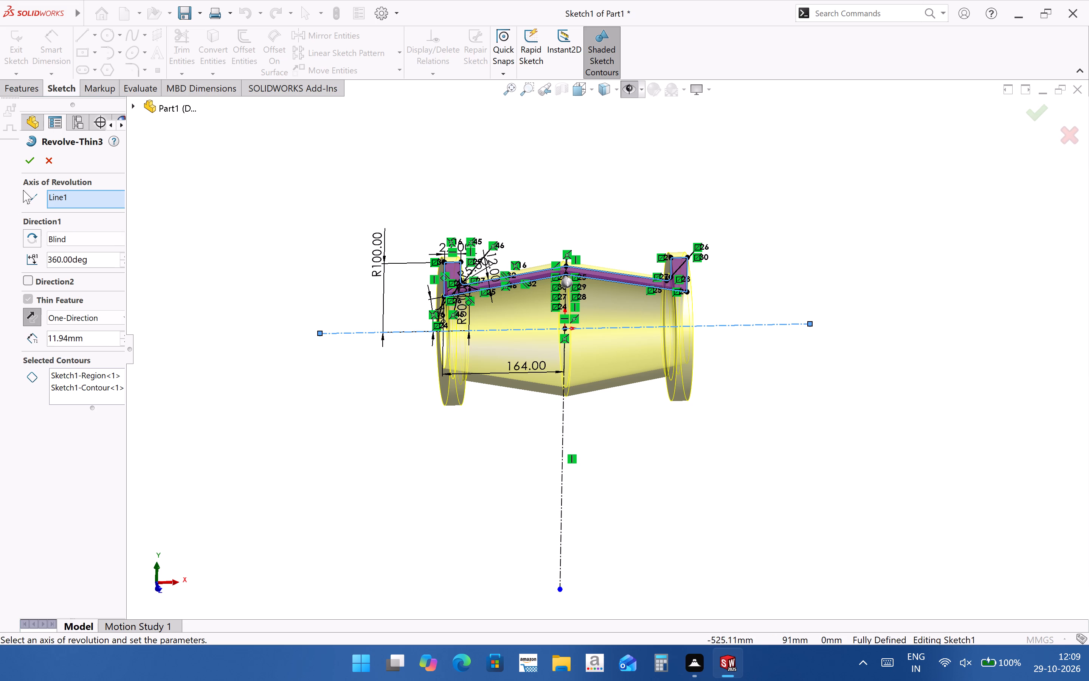
{"action": "left_click", "coordinate": [44, 166]}
{"action": "left_click", "coordinate": [535, 433]}
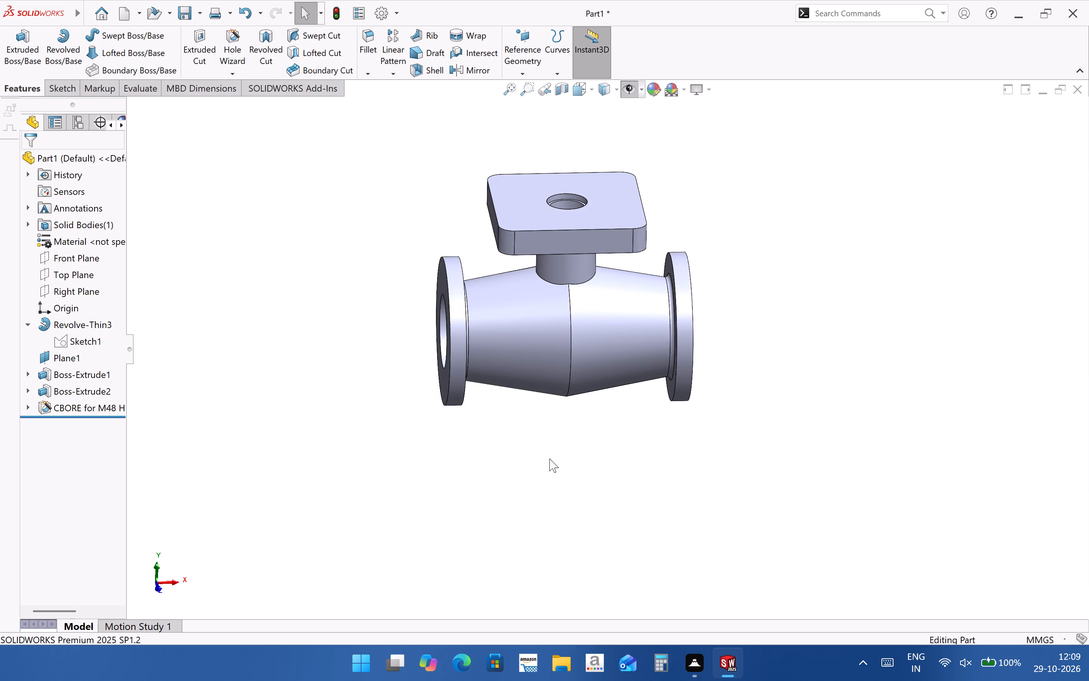
Examine both round end flanges, the through bore and the branch neck from several angles.
{"action": "scroll", "coordinate": [437, 337], "scroll_direction": "down", "scroll_amount": 3}
{"action": "middle_click_drag", "start_coordinate": [594, 367], "coordinate": [703, 361]}
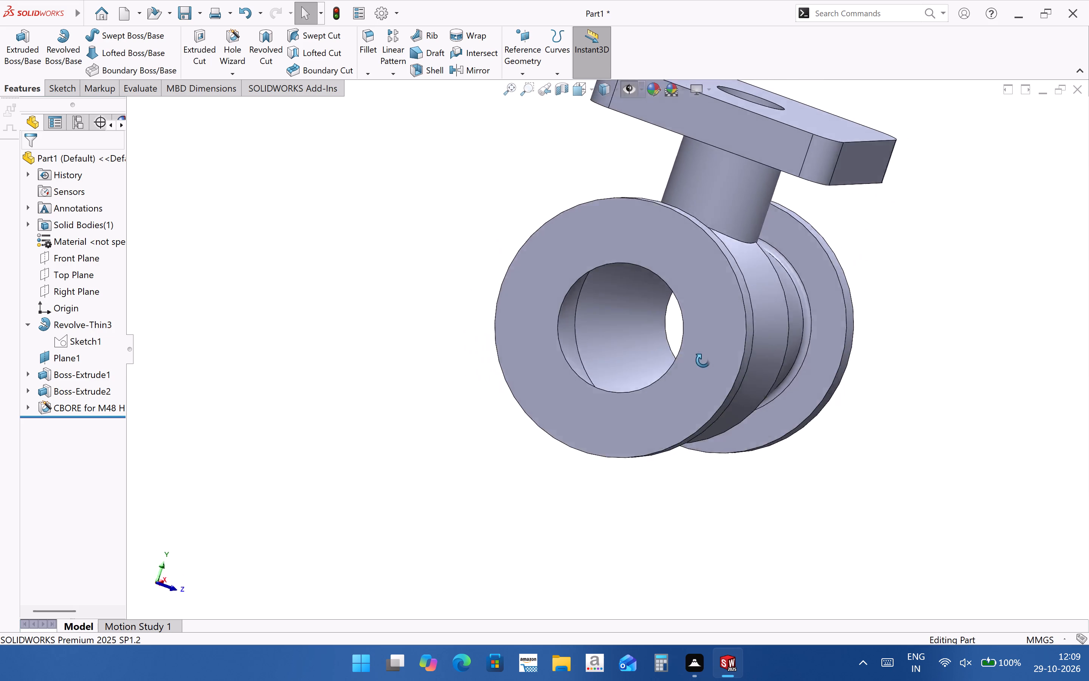
{"action": "middle_click_drag", "start_coordinate": [703, 361], "coordinate": [740, 410]}
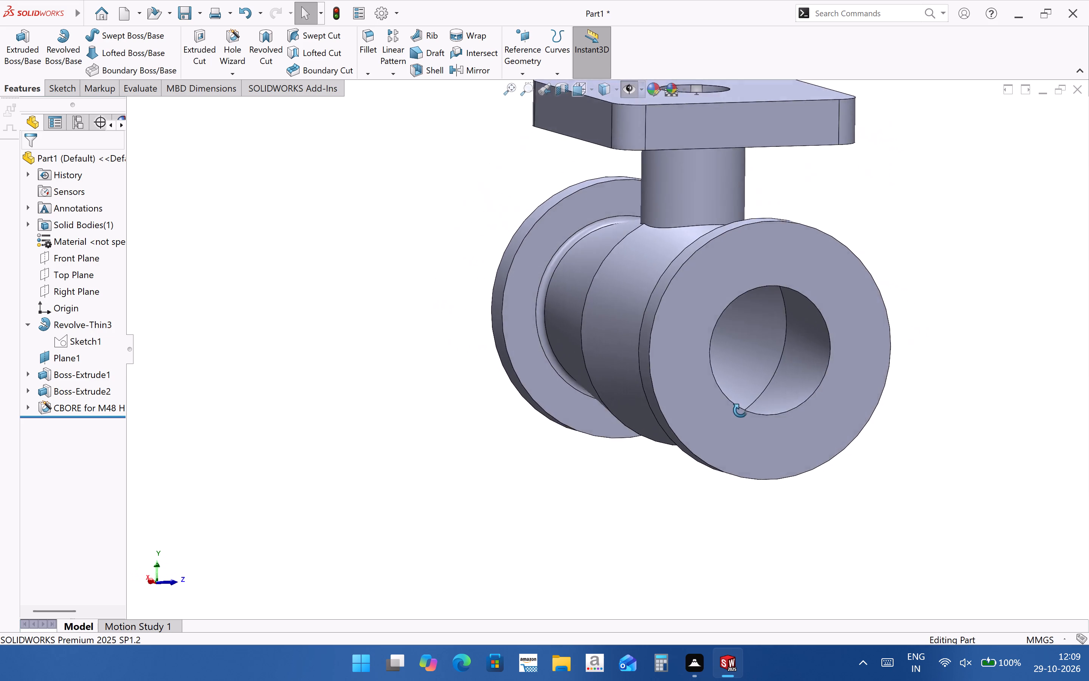
{"action": "middle_click_drag", "start_coordinate": [740, 410], "coordinate": [664, 378]}
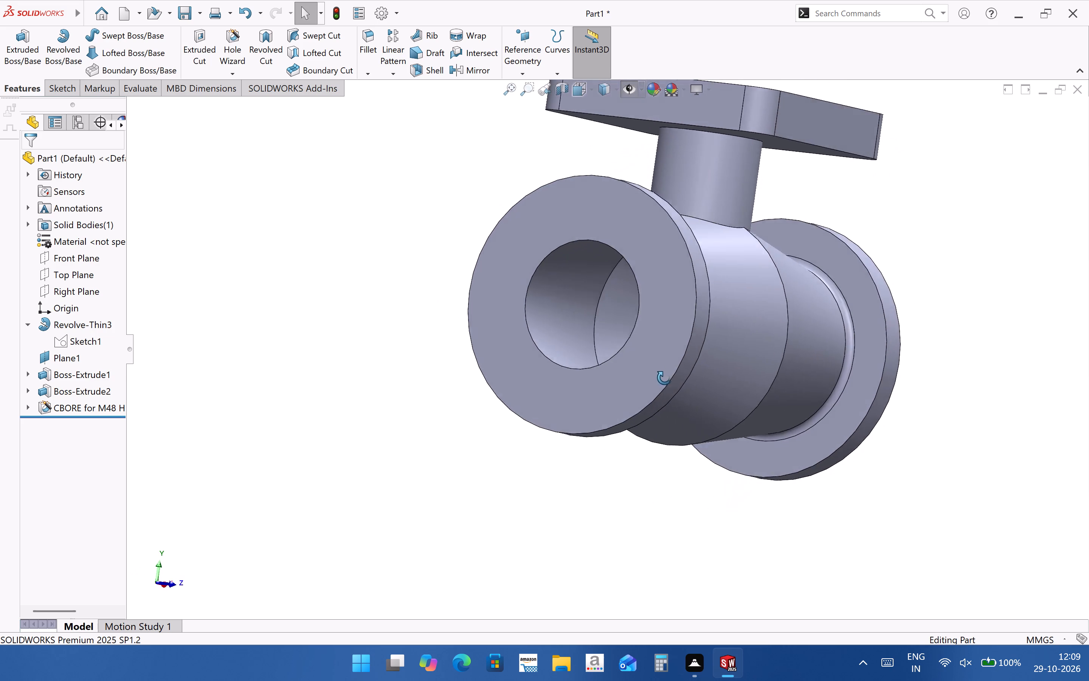
{"action": "middle_click_drag", "start_coordinate": [664, 378], "coordinate": [684, 443]}
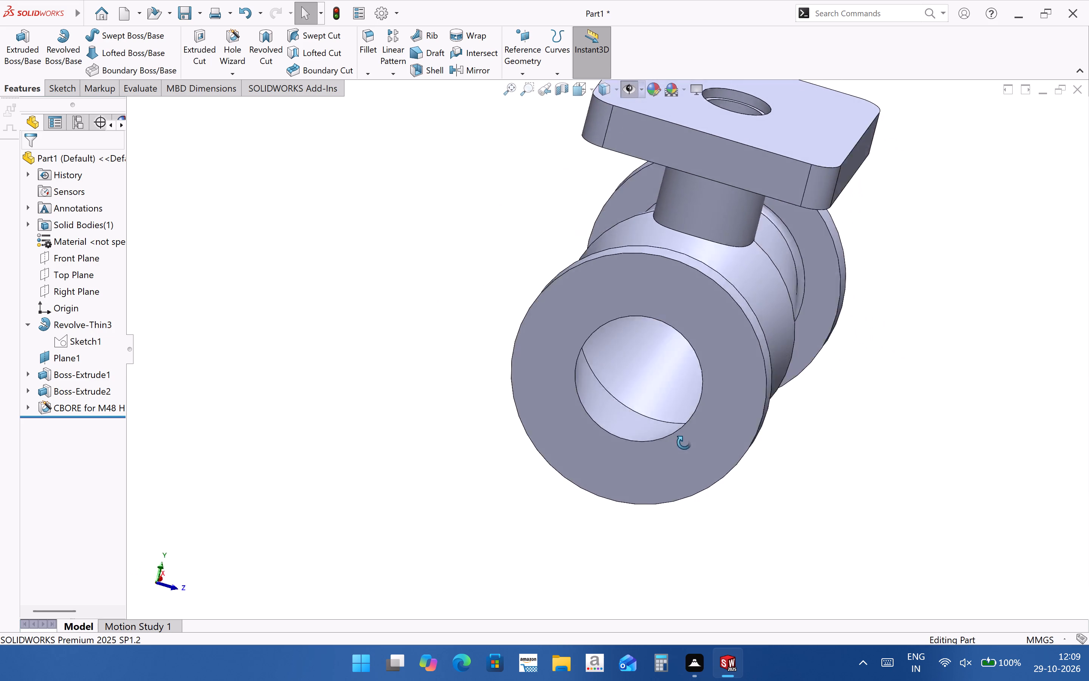
{"action": "middle_click_drag", "start_coordinate": [684, 443], "coordinate": [582, 411]}
{"action": "scroll", "coordinate": [582, 411], "scroll_direction": "up", "scroll_amount": 2}
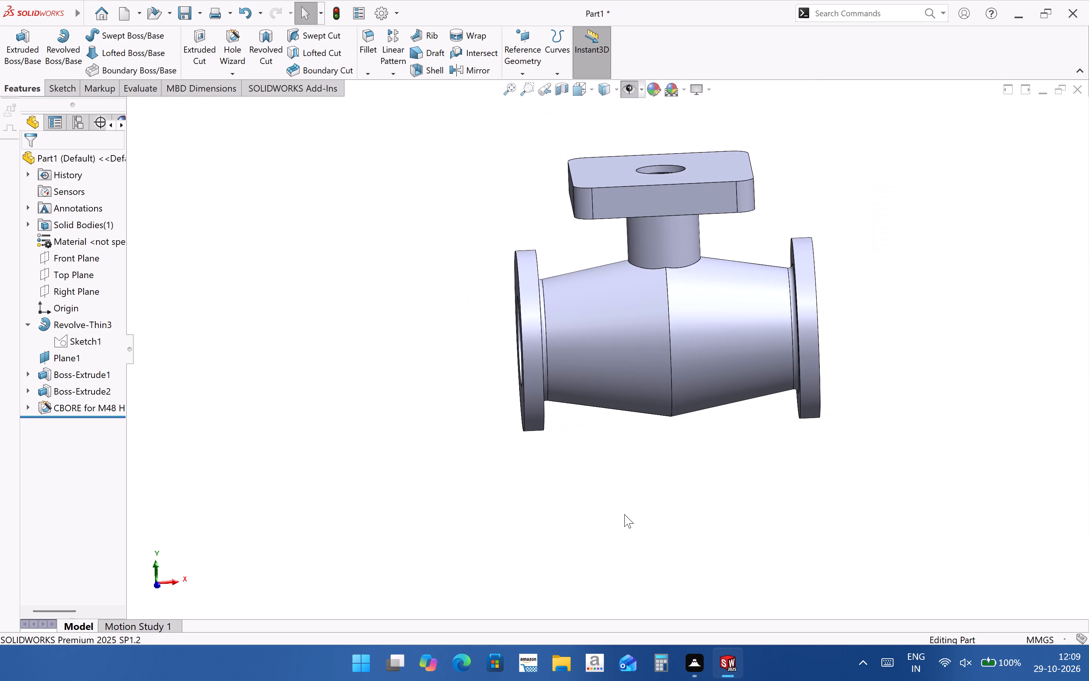
{"action": "scroll", "coordinate": [627, 522], "scroll_direction": "up", "scroll_amount": 2}
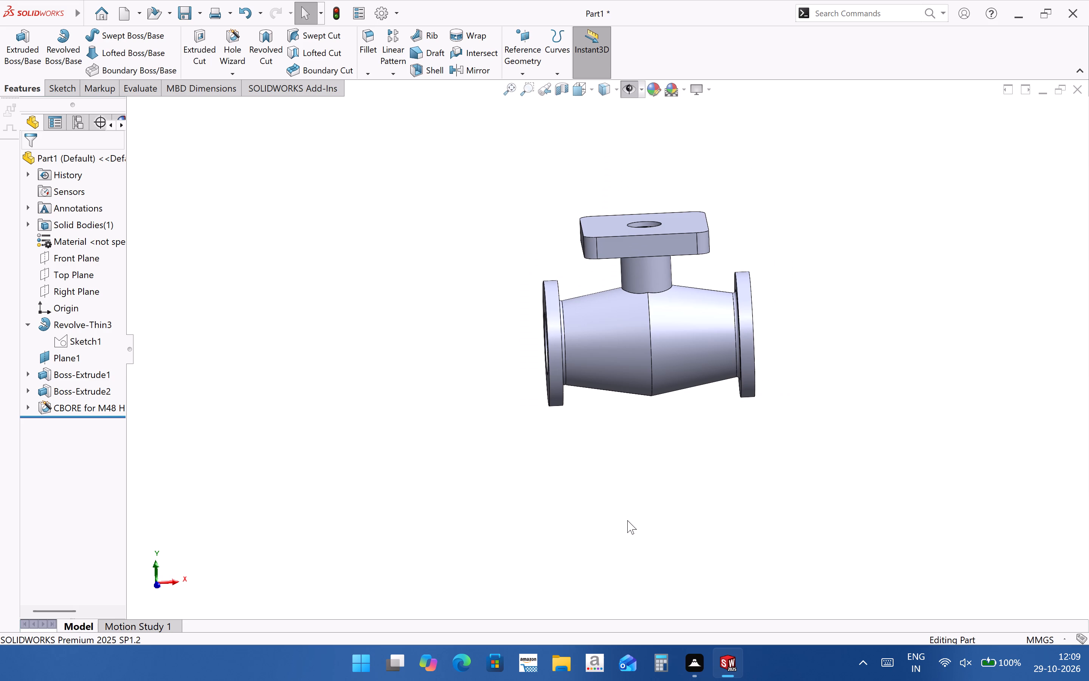
{"action": "scroll", "coordinate": [569, 263], "scroll_direction": "down", "scroll_amount": 2}
{"action": "scroll", "coordinate": [684, 460], "scroll_direction": "up", "scroll_amount": 2}
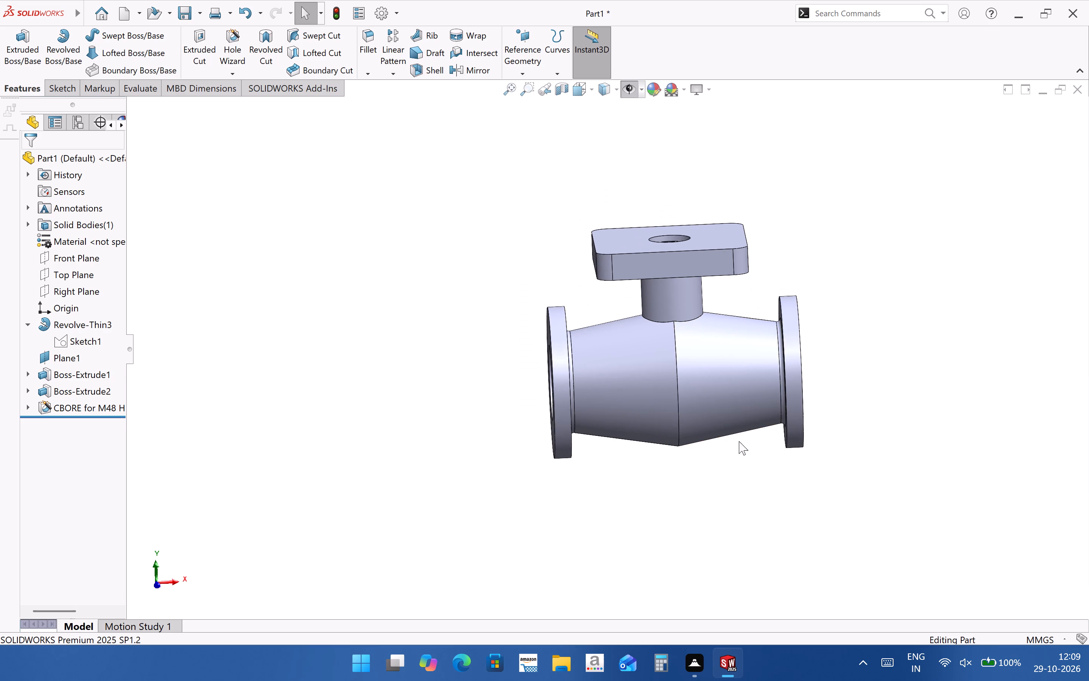
{"action": "scroll", "coordinate": [749, 359], "scroll_direction": "down", "scroll_amount": 2}
{"action": "scroll", "coordinate": [586, 300], "scroll_direction": "down", "scroll_amount": 2}
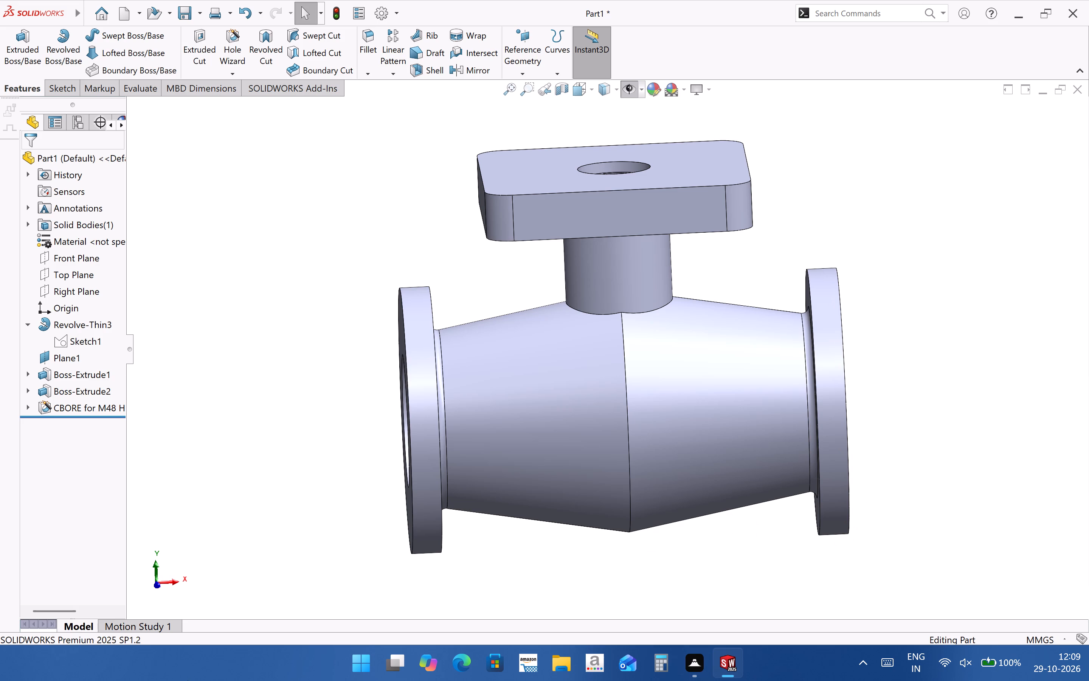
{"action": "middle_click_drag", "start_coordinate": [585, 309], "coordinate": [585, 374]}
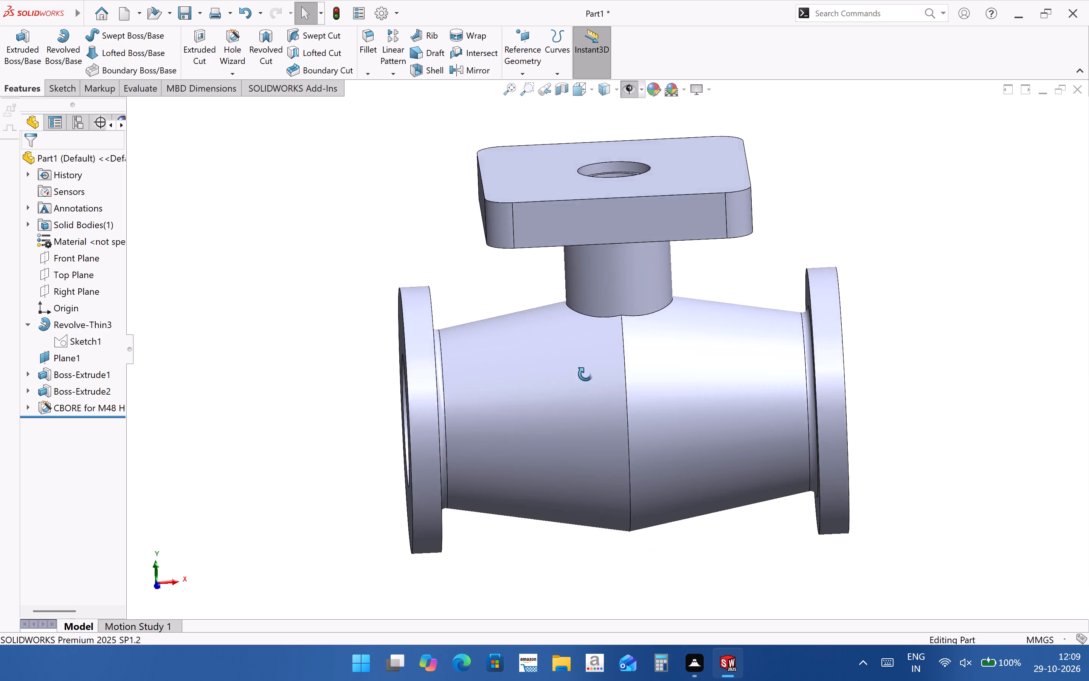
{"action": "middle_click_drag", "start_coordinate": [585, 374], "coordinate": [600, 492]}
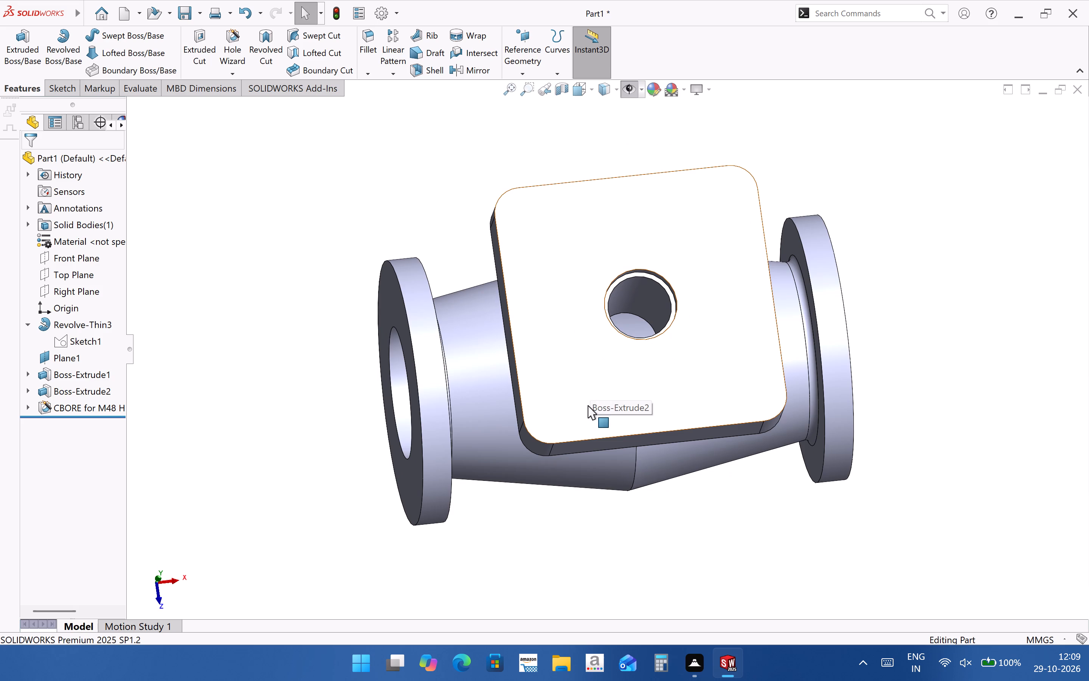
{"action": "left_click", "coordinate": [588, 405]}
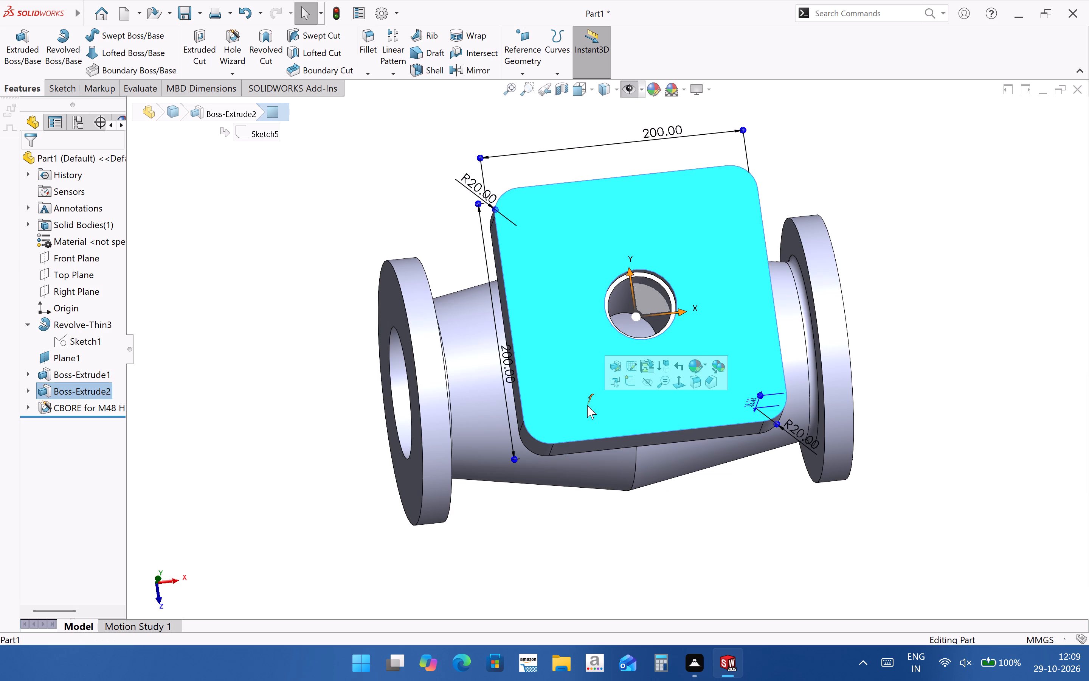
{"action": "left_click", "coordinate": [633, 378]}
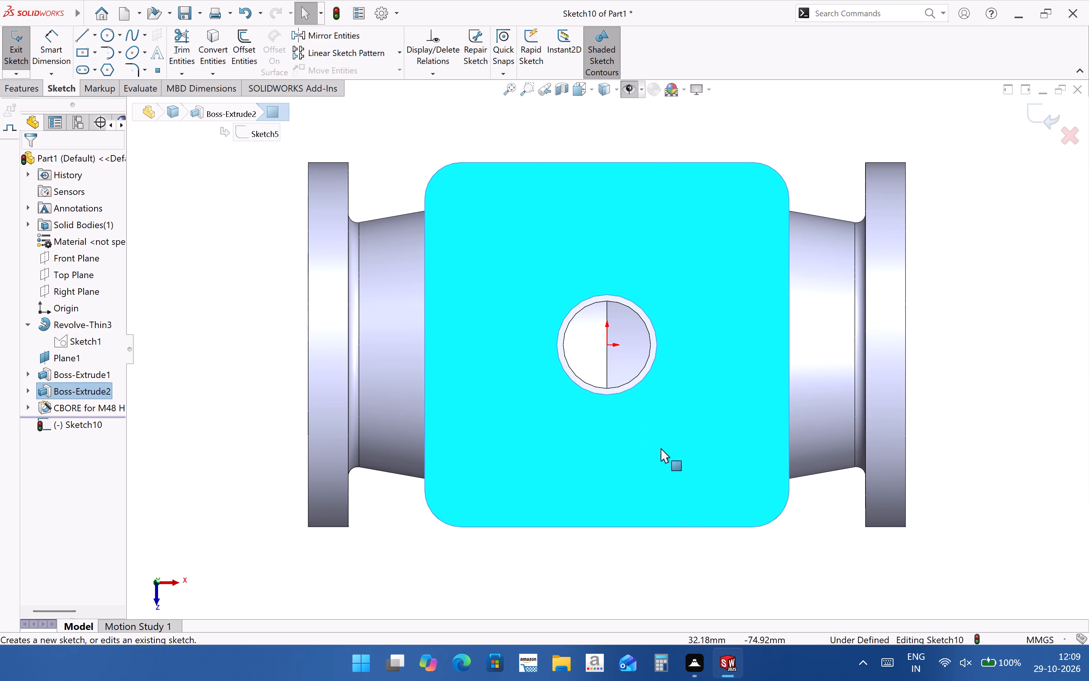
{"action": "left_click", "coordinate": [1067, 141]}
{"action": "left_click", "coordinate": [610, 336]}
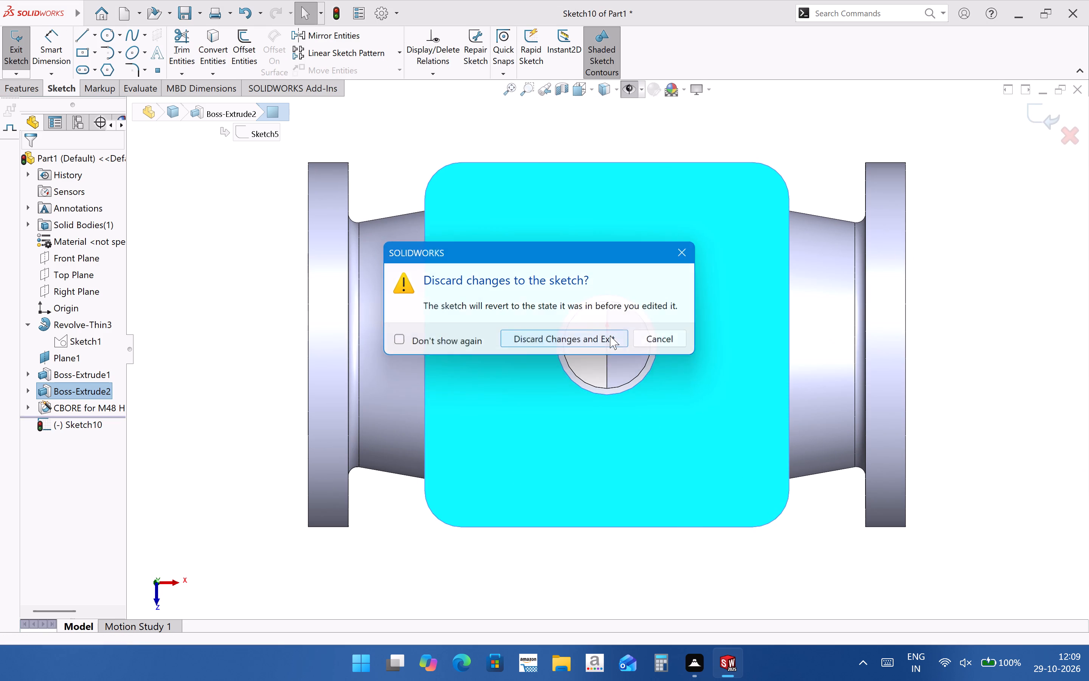
Orient the view normal to the square flange's outer face around the counterbore.
{"action": "scroll", "coordinate": [555, 363], "scroll_direction": "up", "scroll_amount": 1}
{"action": "left_click", "coordinate": [602, 388]}
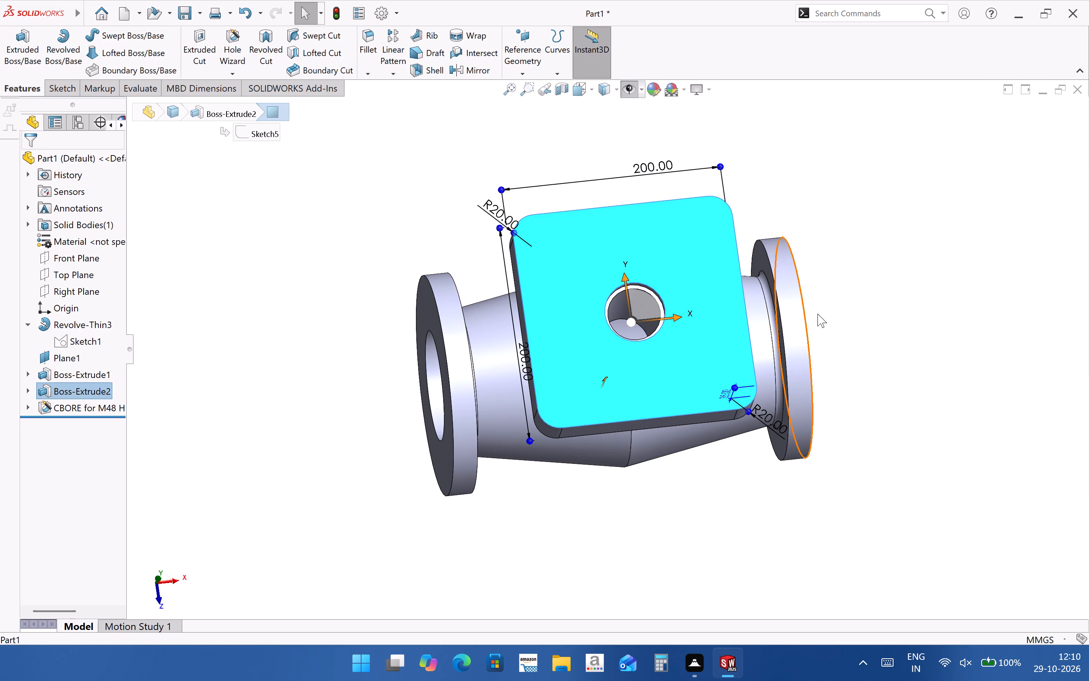
{"action": "key", "text": "ctrl+8"}
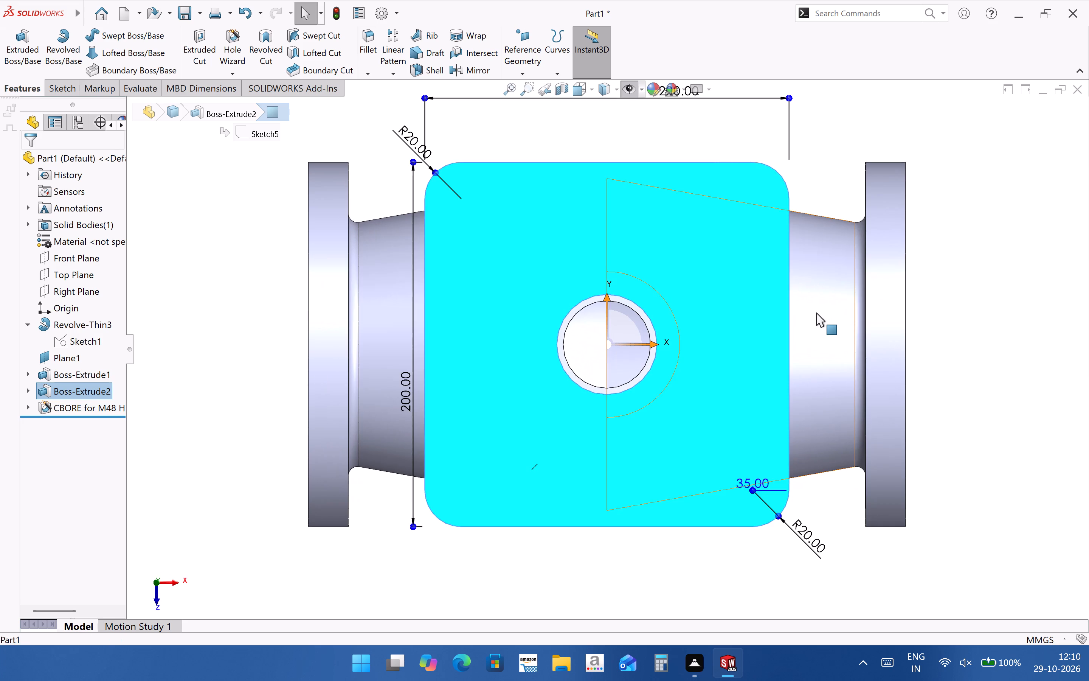
{"action": "left_click", "coordinate": [1041, 355]}
{"action": "scroll", "coordinate": [614, 437], "scroll_direction": "up", "scroll_amount": 2}
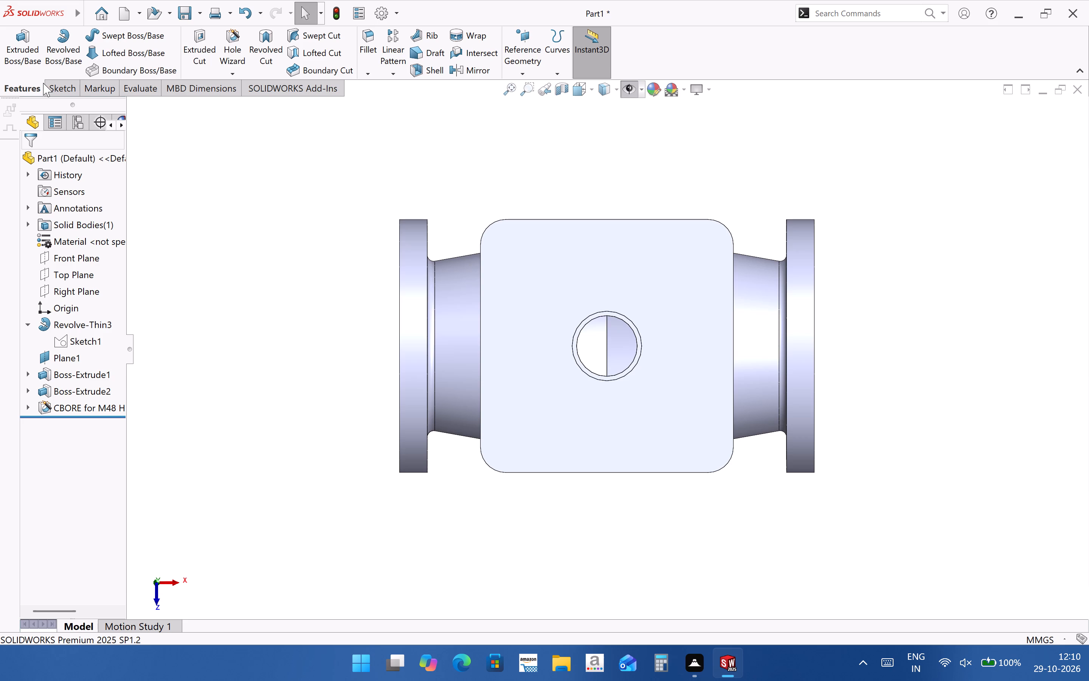
Start a Hole Wizard feature as a plain ANSI Metric hole of the Screw Clearances type.
{"action": "left_click", "coordinate": [235, 47]}
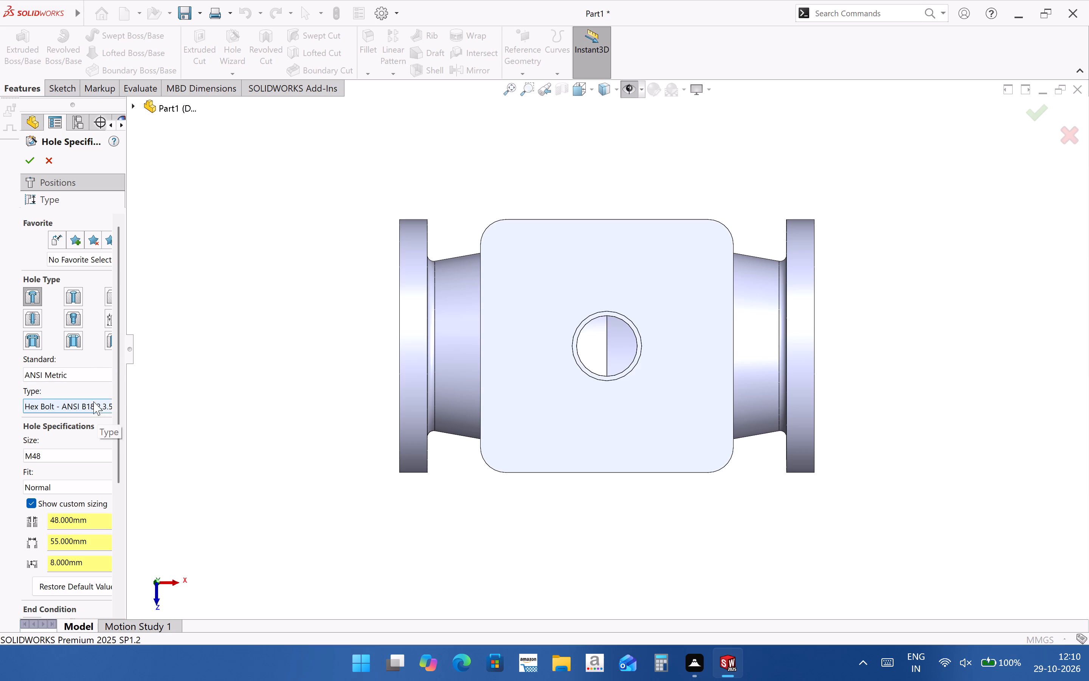
{"action": "left_click_drag", "start_coordinate": [133, 347], "coordinate": [153, 351]}
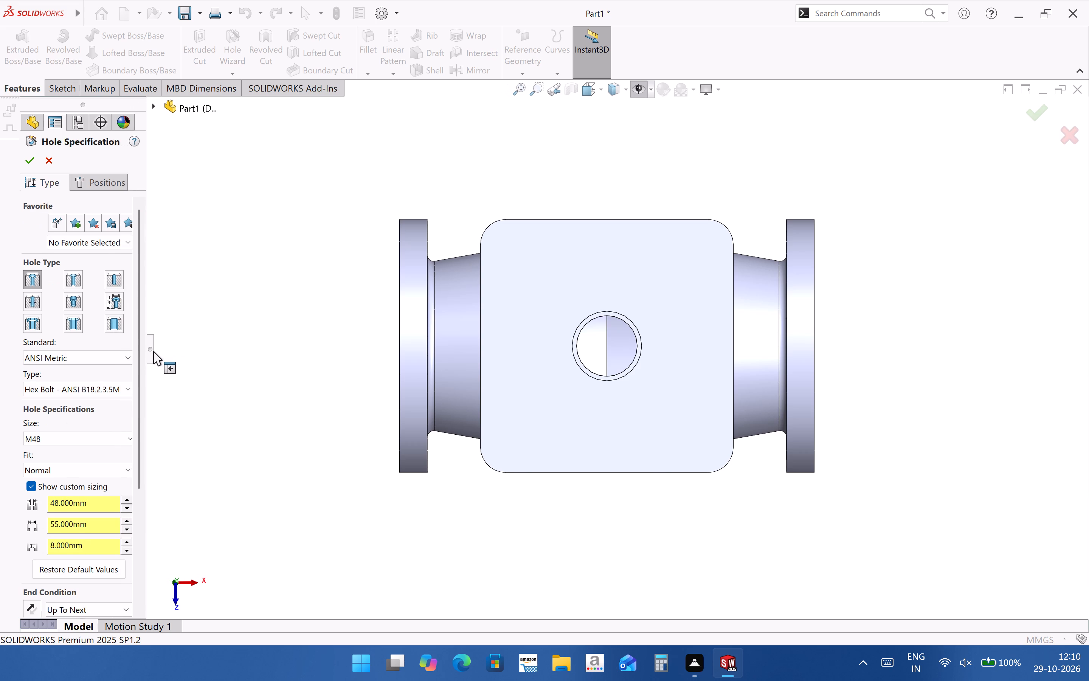
{"action": "left_click_drag", "start_coordinate": [153, 351], "coordinate": [154, 351]}
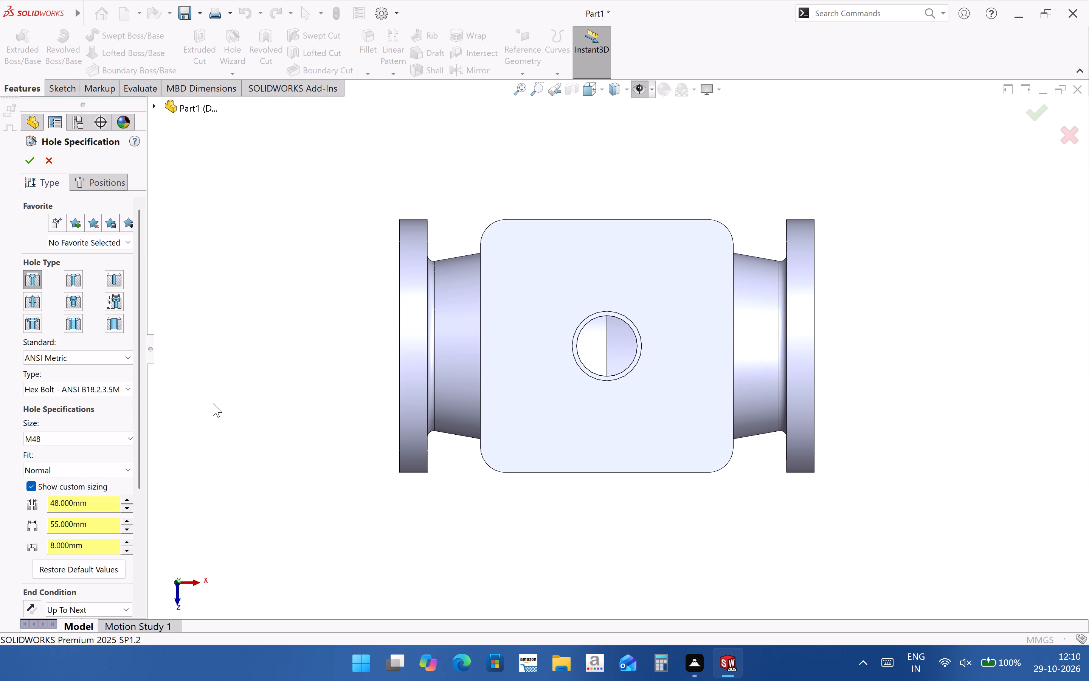
{"action": "left_click", "coordinate": [108, 291]}
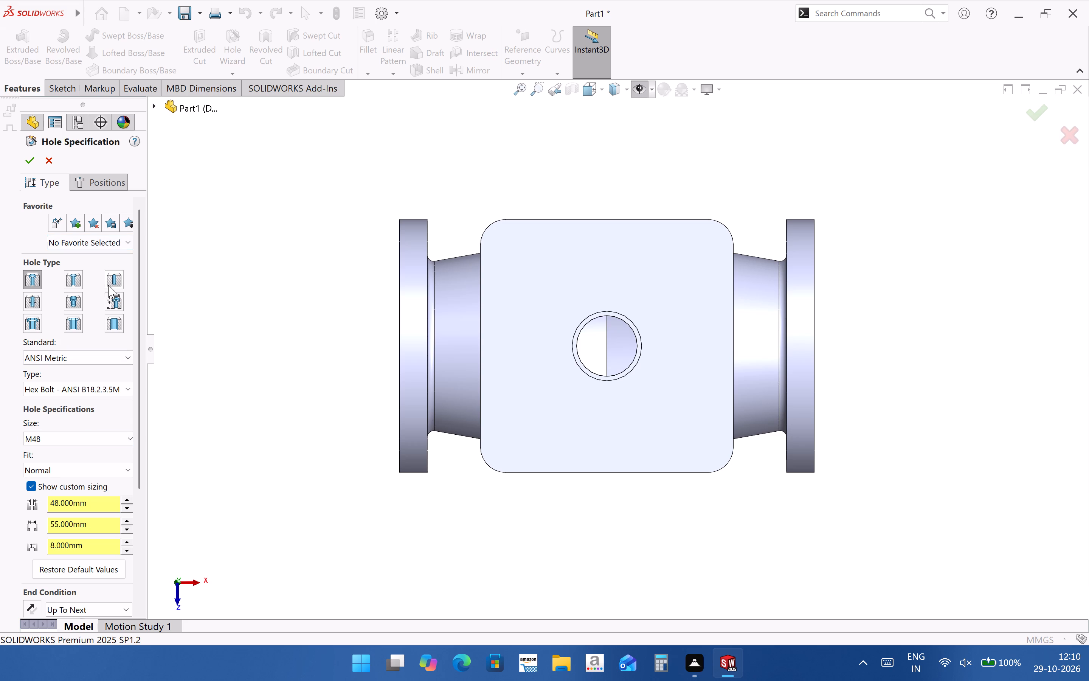
{"action": "left_click", "coordinate": [108, 285]}
{"action": "left_click", "coordinate": [602, 313]}
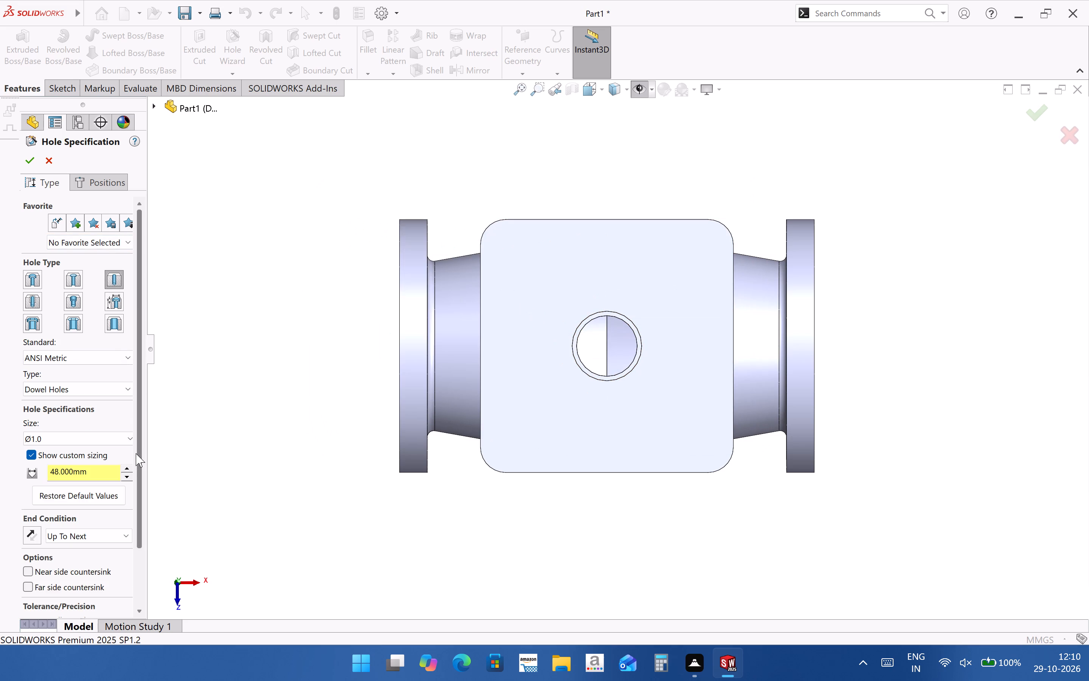
{"action": "left_click", "coordinate": [113, 390]}
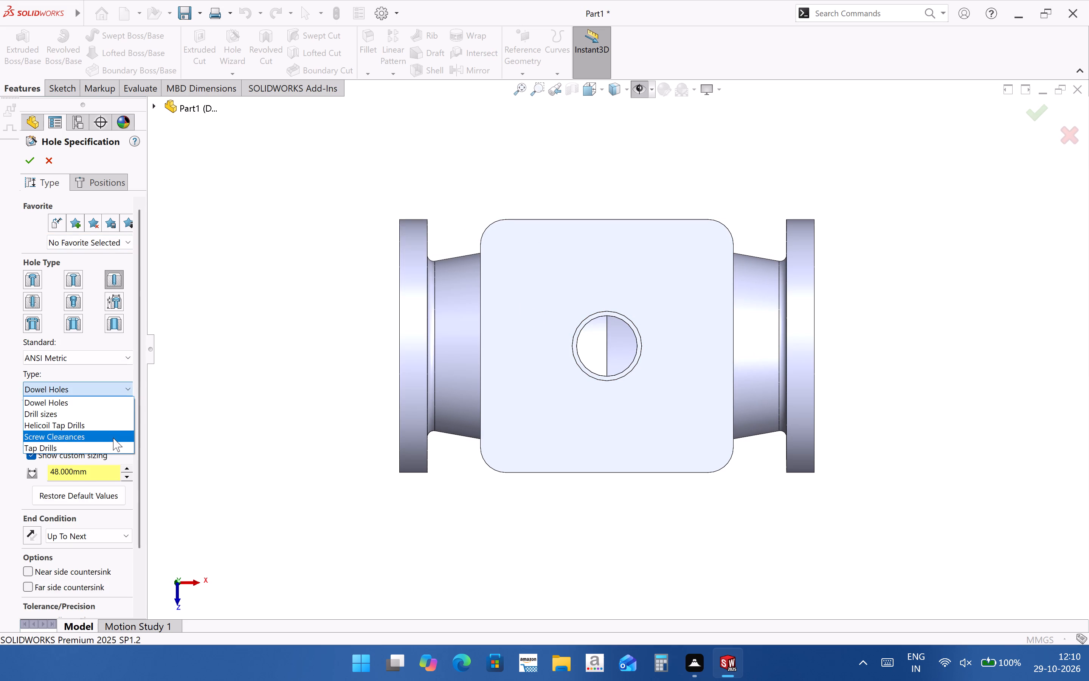
{"action": "left_click", "coordinate": [113, 438]}
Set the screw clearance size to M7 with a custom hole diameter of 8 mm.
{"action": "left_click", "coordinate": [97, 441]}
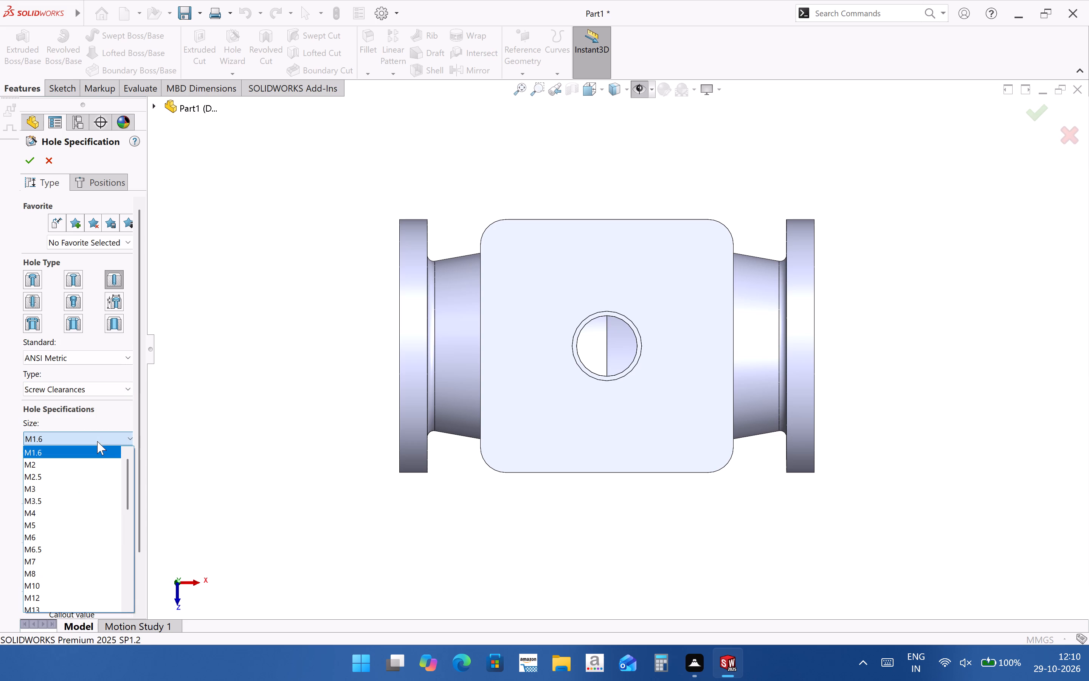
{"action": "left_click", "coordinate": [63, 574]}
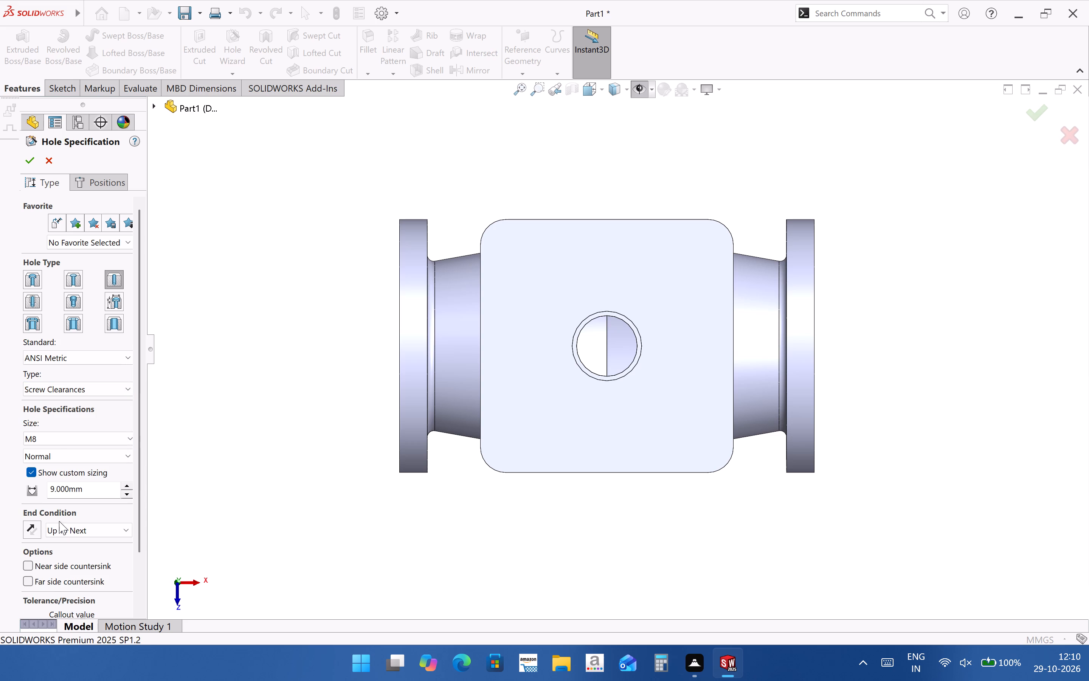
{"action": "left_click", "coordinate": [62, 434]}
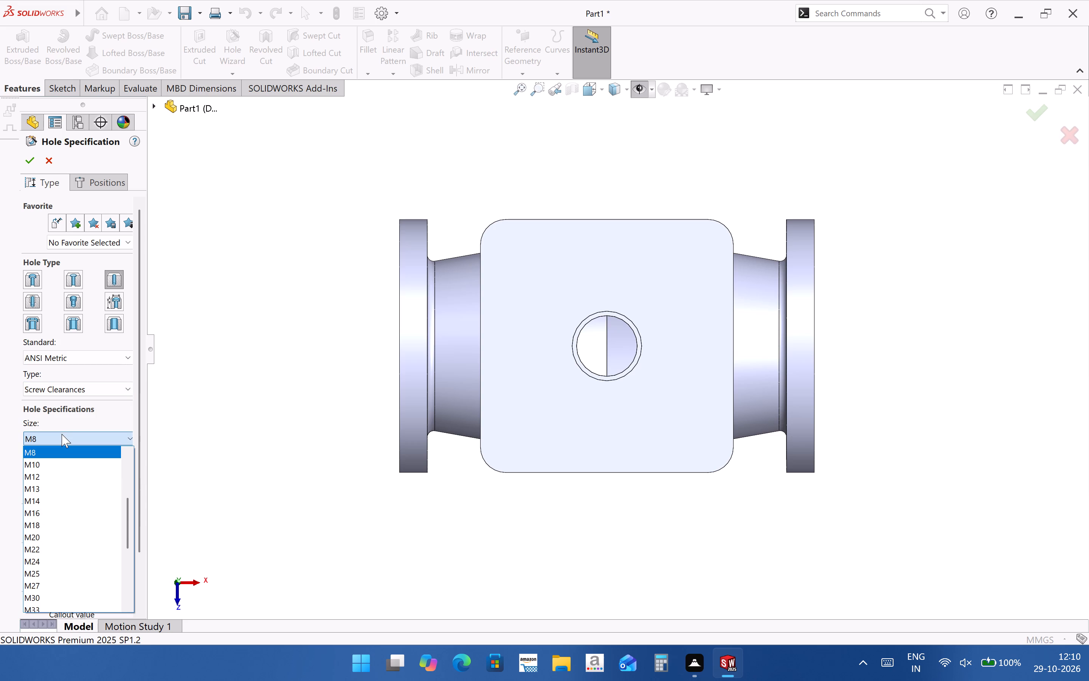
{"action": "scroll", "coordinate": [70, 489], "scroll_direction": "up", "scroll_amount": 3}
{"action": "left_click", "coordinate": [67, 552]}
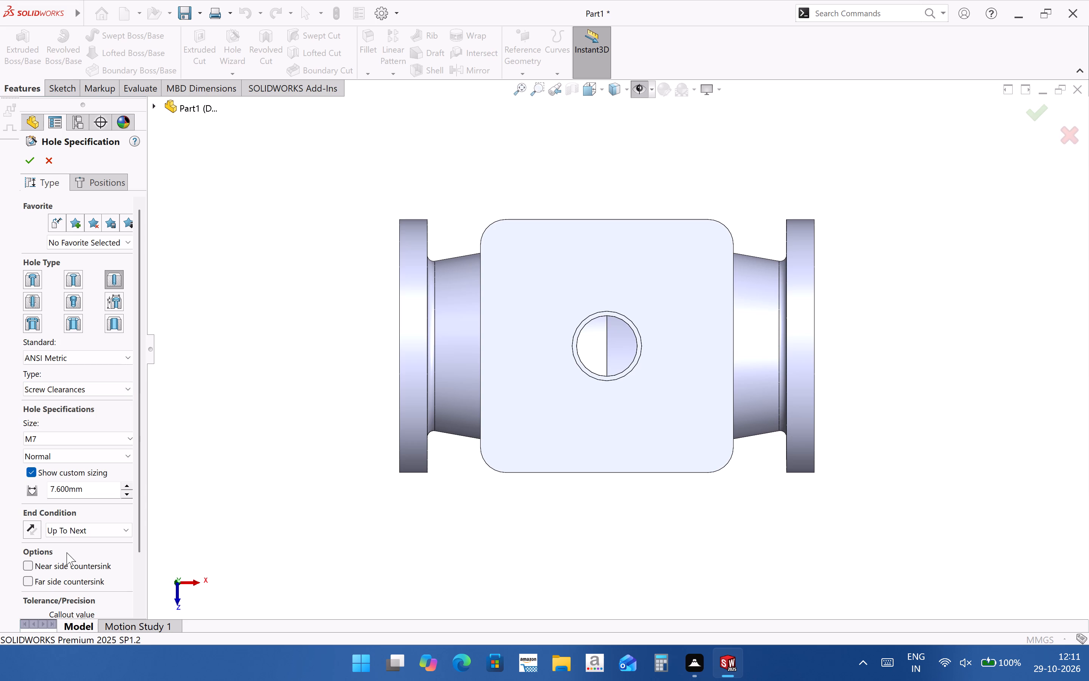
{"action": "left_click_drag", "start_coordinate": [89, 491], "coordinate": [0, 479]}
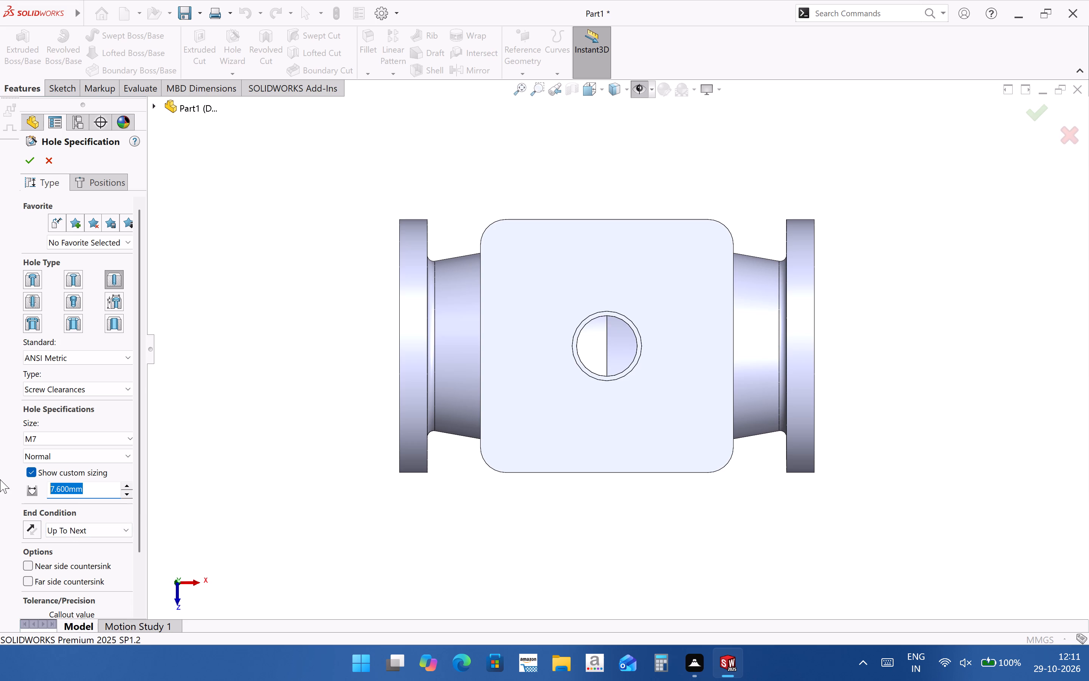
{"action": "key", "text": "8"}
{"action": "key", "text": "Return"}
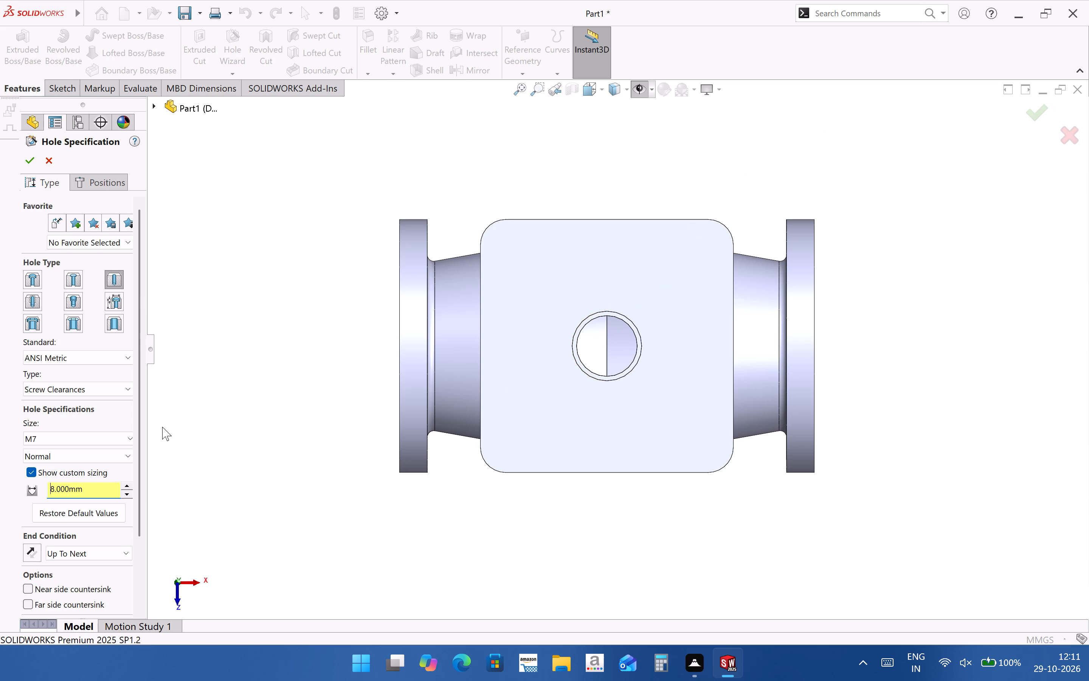
Set the screw clearance size to M16 with a custom 18 mm diameter, keeping the Up To Next end condition.
{"action": "left_click", "coordinate": [129, 434]}
{"action": "left_click", "coordinate": [71, 536]}
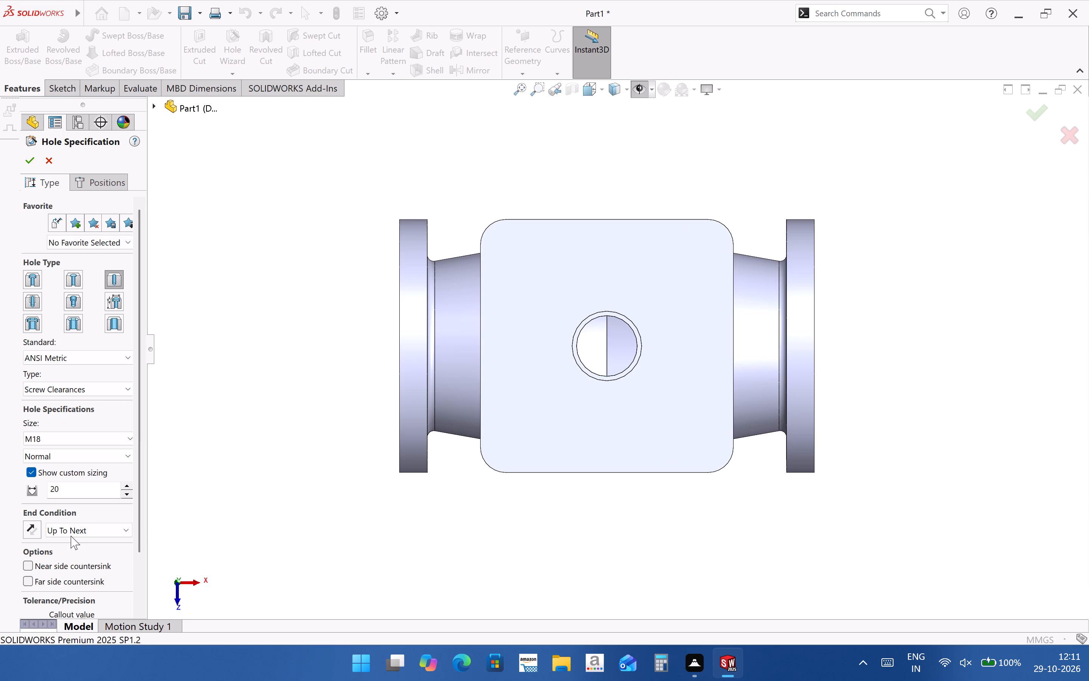
{"action": "left_click", "coordinate": [82, 443]}
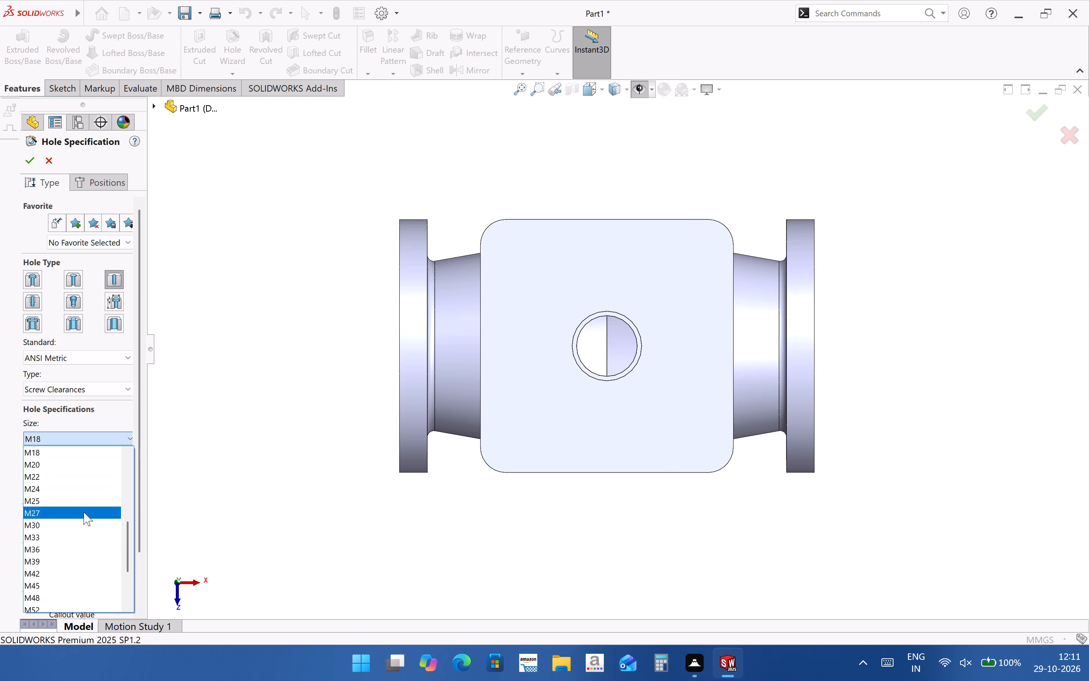
{"action": "scroll", "coordinate": [88, 483], "scroll_direction": "up", "scroll_amount": 2}
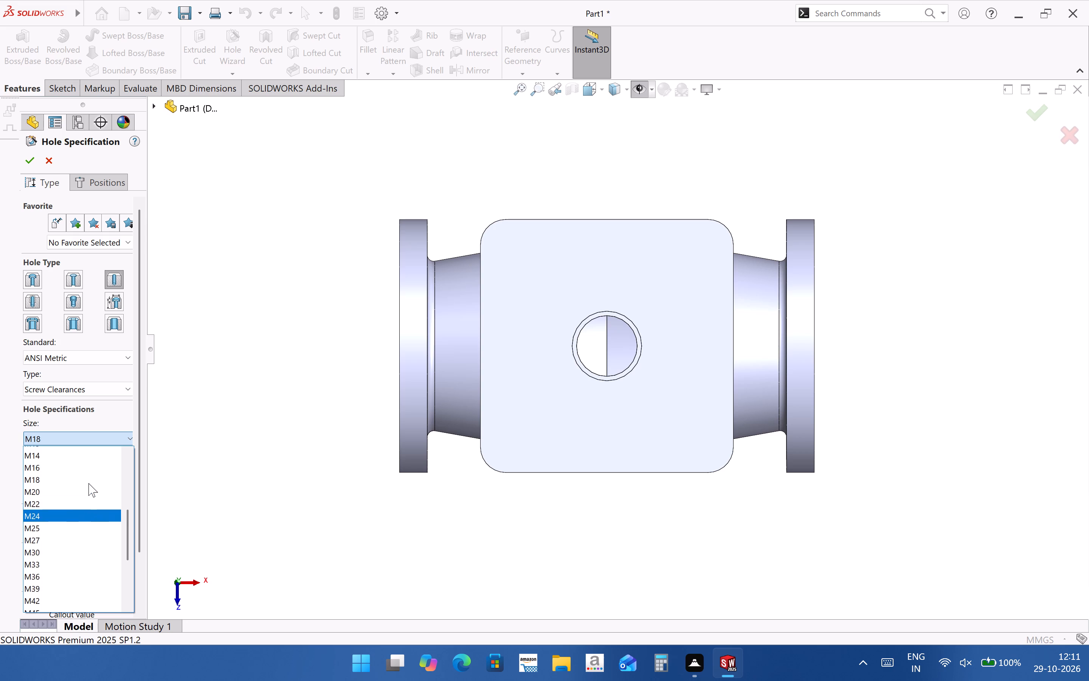
{"action": "left_click", "coordinate": [84, 516]}
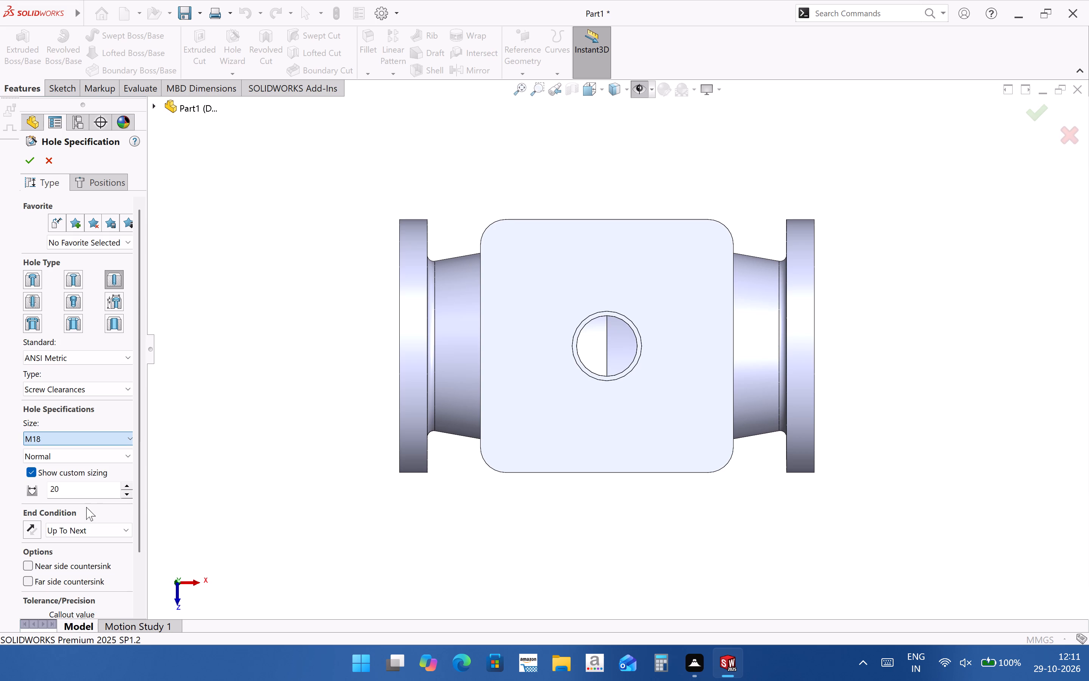
{"action": "left_click_drag", "start_coordinate": [91, 491], "coordinate": [0, 474]}
{"action": "key", "text": "1"}
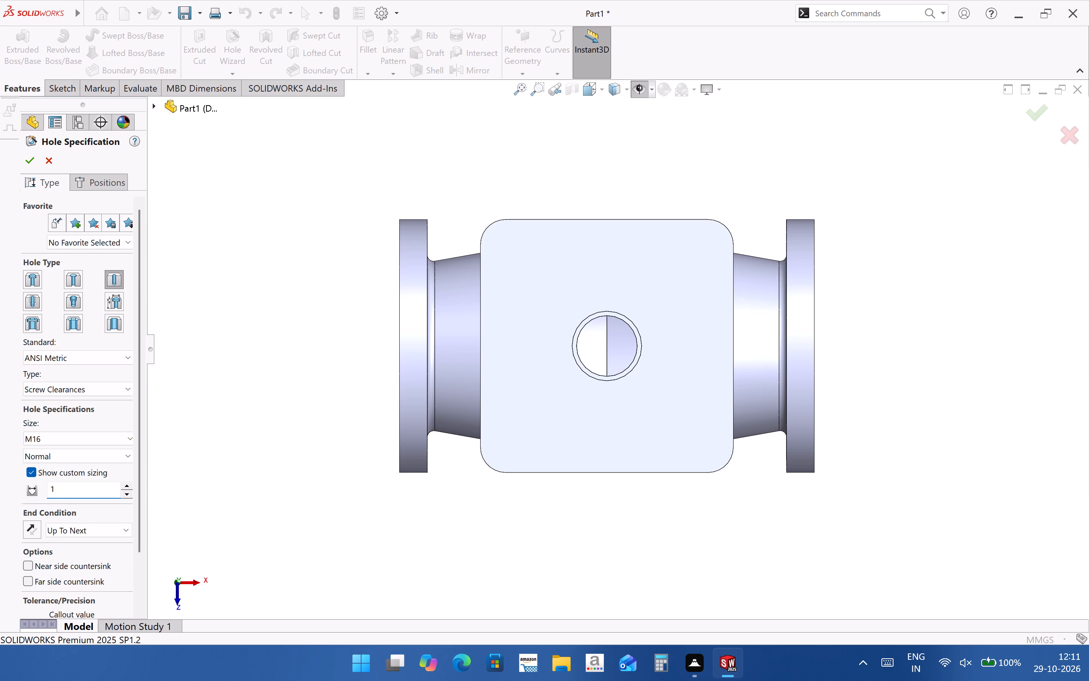
{"action": "key", "text": "8"}
{"action": "key", "text": "Return"}
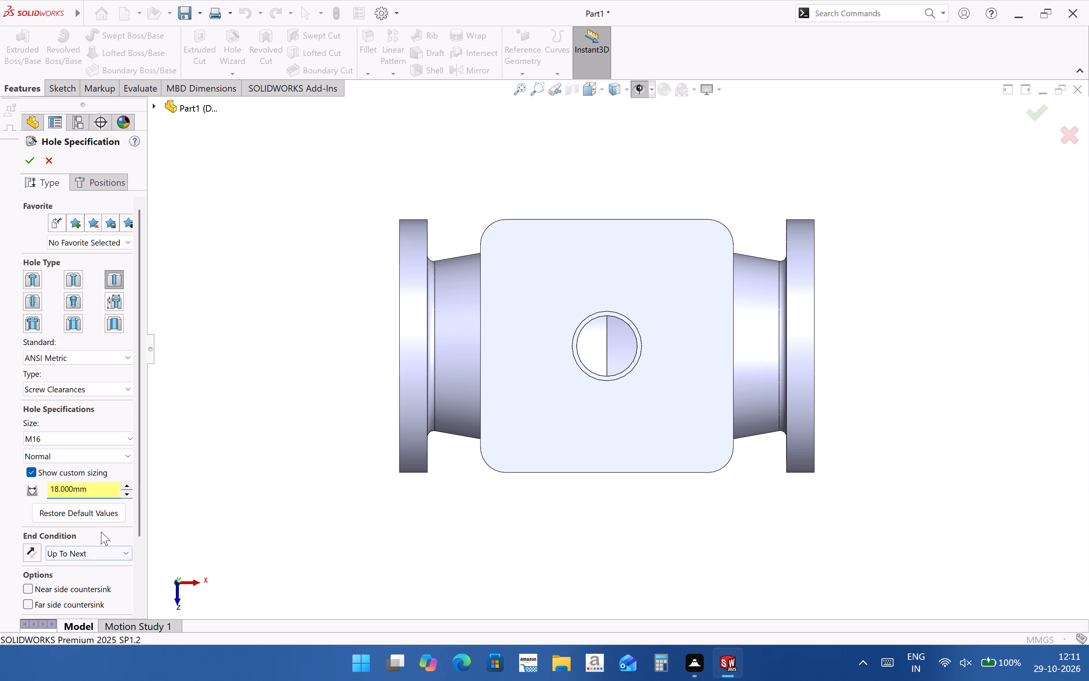
{"action": "left_click", "coordinate": [587, 436]}
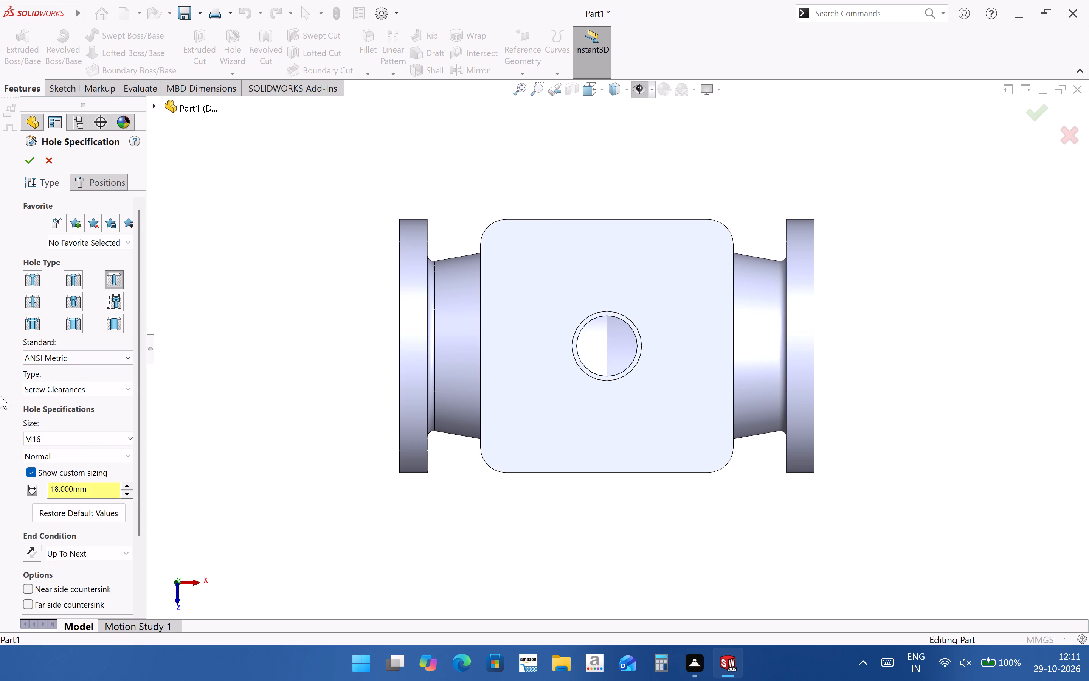
{"action": "left_click_drag", "start_coordinate": [141, 524], "coordinate": [142, 565]}
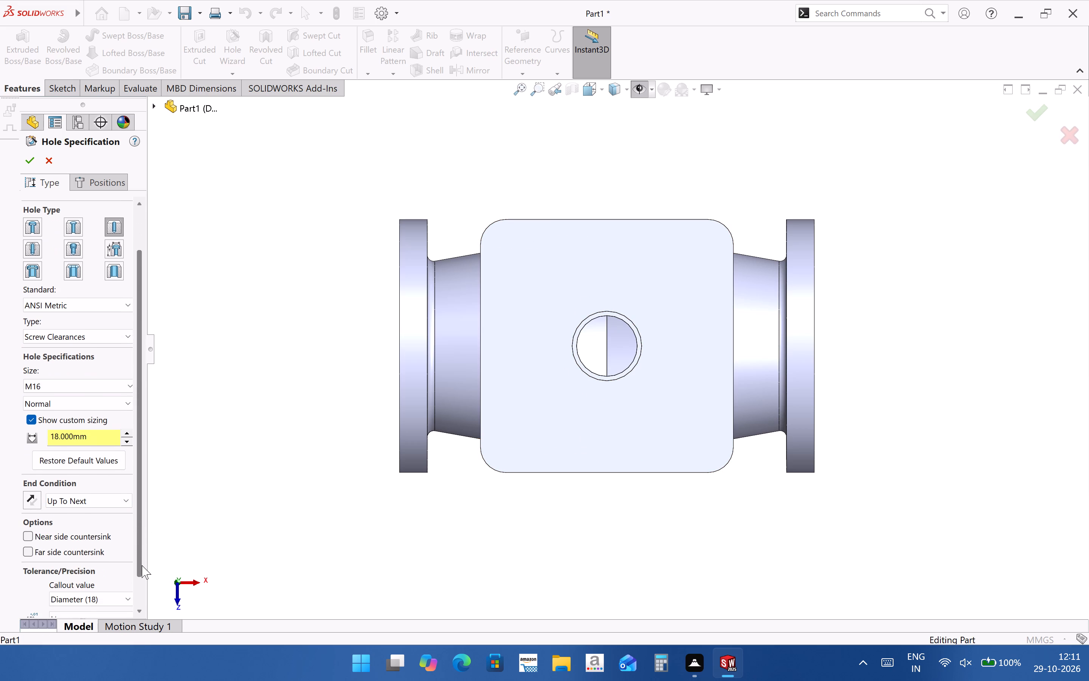
{"action": "left_click_drag", "start_coordinate": [142, 565], "coordinate": [133, 606]}
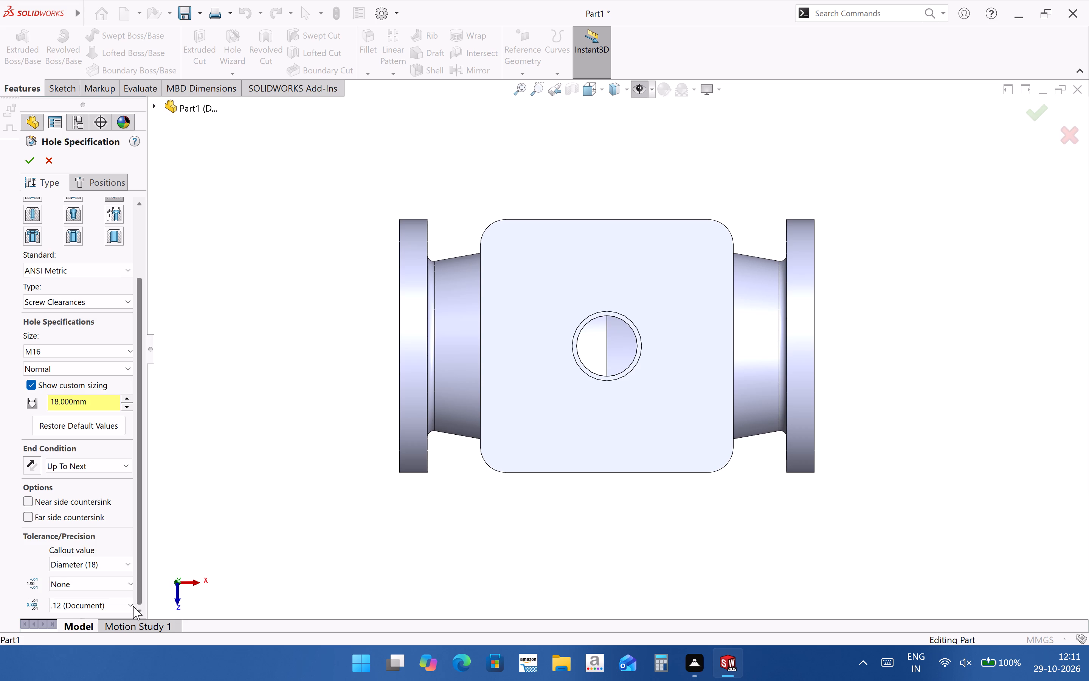
{"action": "left_click_drag", "start_coordinate": [133, 606], "coordinate": [124, 590]}
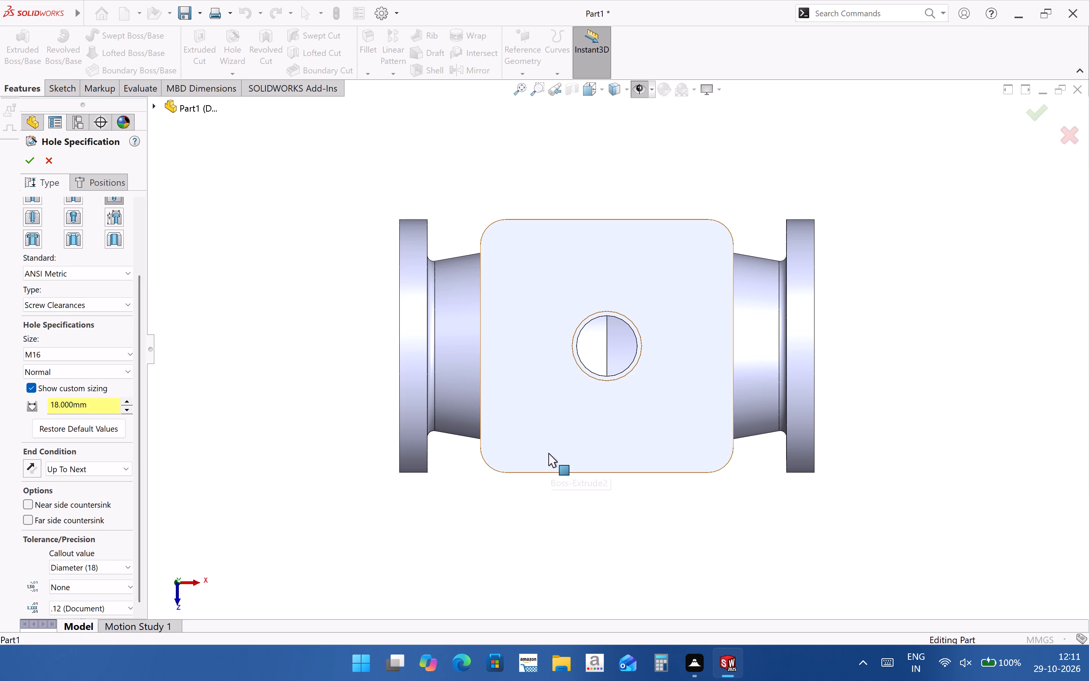
{"action": "left_click_drag", "start_coordinate": [142, 432], "coordinate": [144, 367]}
Place four hole points on the square flange's outer face, one near each corner, spaced about 138 mm by 152 mm.
{"action": "left_click", "coordinate": [96, 183]}
{"action": "left_click", "coordinate": [523, 451]}
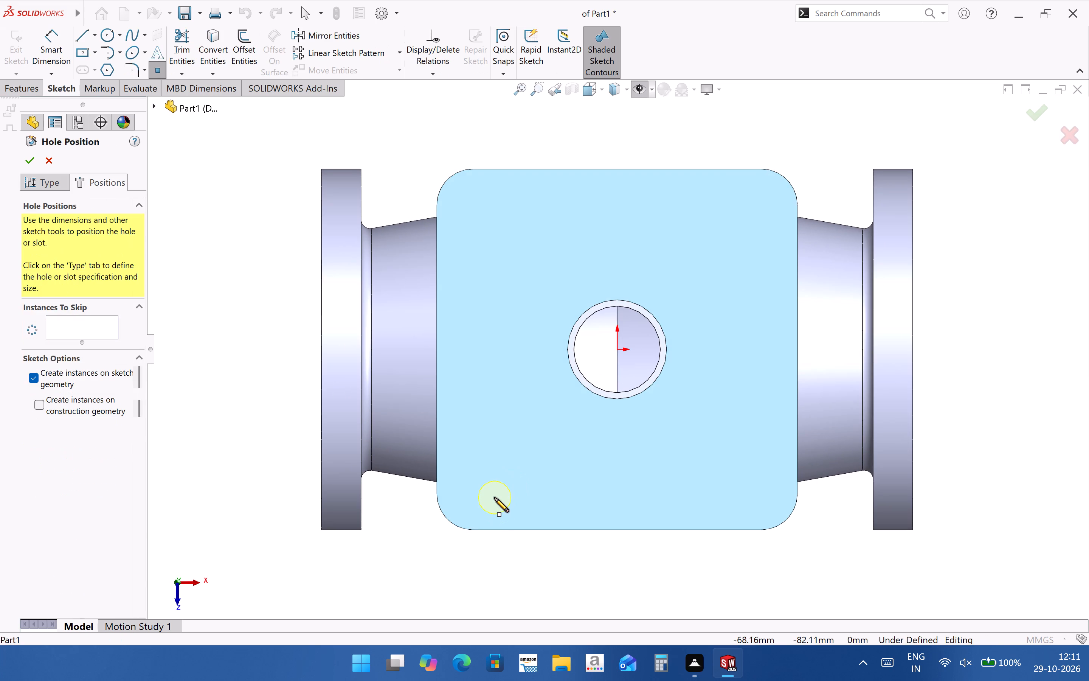
{"action": "left_click", "coordinate": [493, 487]}
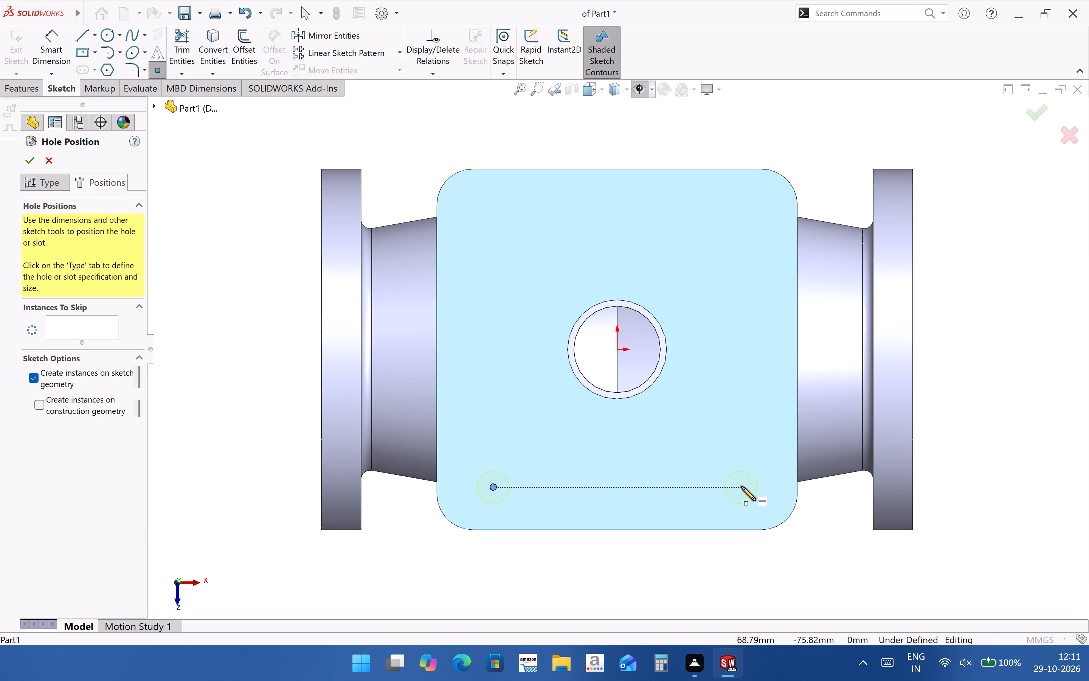
{"action": "left_click", "coordinate": [741, 486]}
{"action": "left_click", "coordinate": [739, 213]}
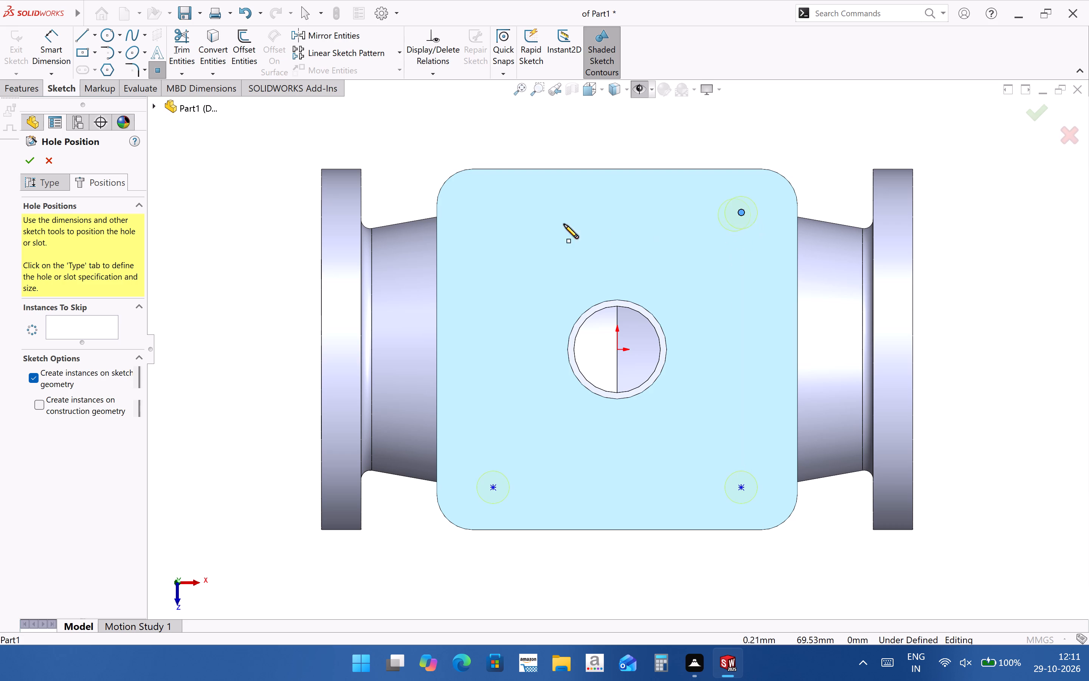
{"action": "left_click", "coordinate": [492, 212]}
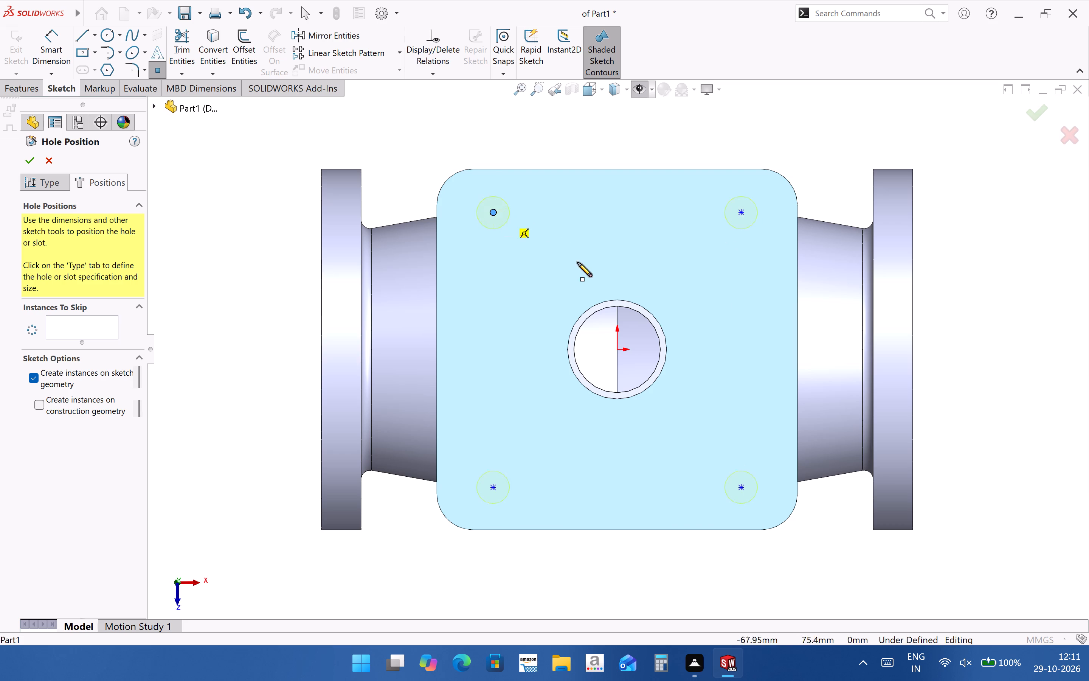
{"action": "key", "text": "Escape"}
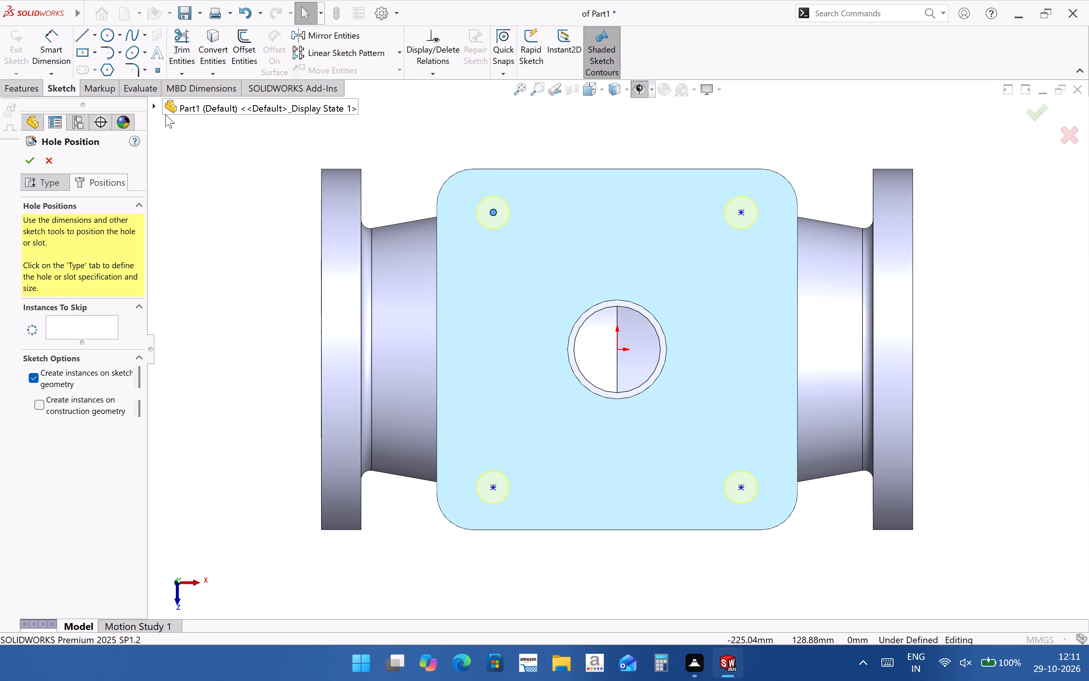
Dimension the vertical spacing between the two left-hand hole points on the square flange as 160 mm.
{"action": "left_click", "coordinate": [55, 36]}
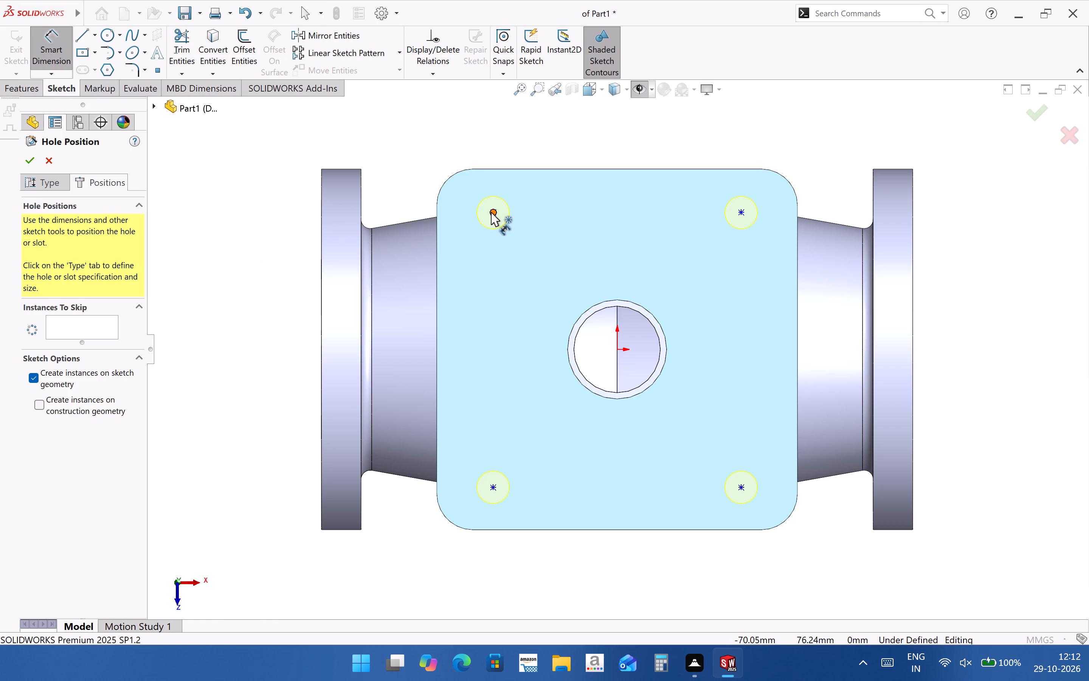
{"action": "left_click", "coordinate": [491, 212]}
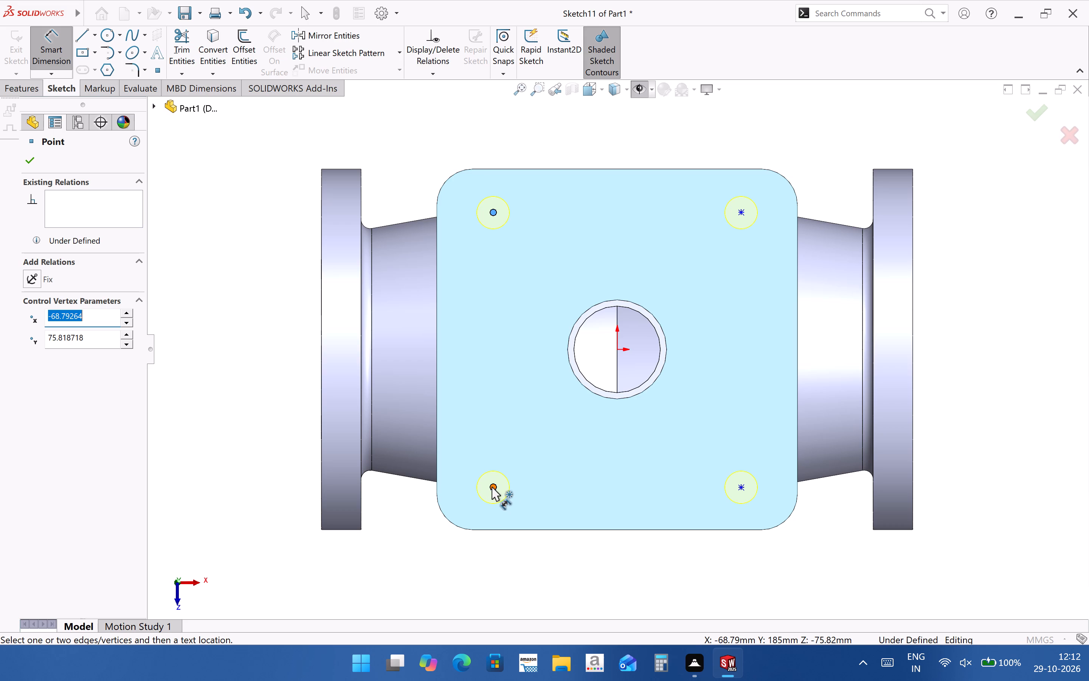
{"action": "left_click", "coordinate": [492, 487]}
{"action": "left_click", "coordinate": [273, 395]}
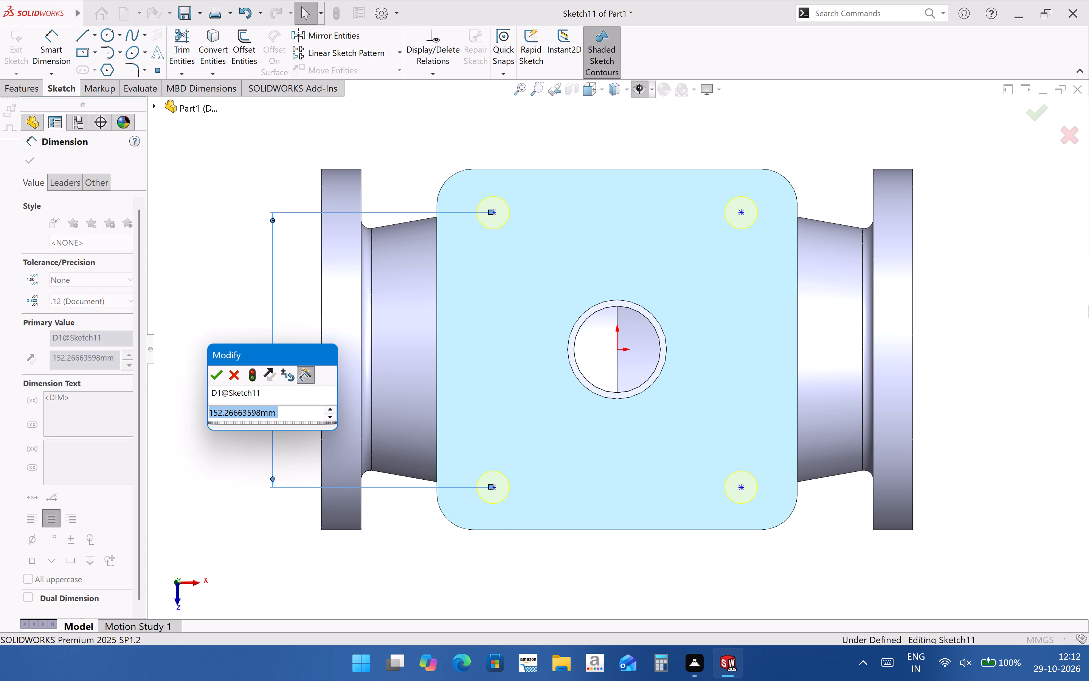
{"action": "key", "text": "1"}
{"action": "type", "text": "60"}
{"action": "key", "text": "Return"}
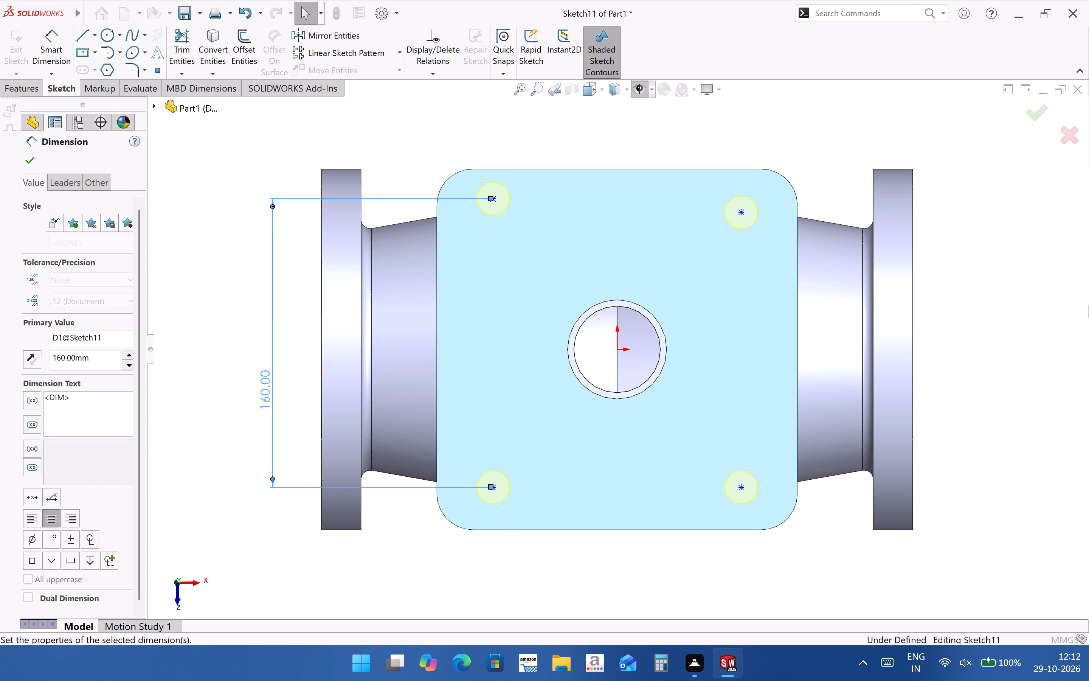
Dimension the horizontal spacing between the two upper hole points on the square flange as 160 mm.
{"action": "left_click", "coordinate": [492, 200]}
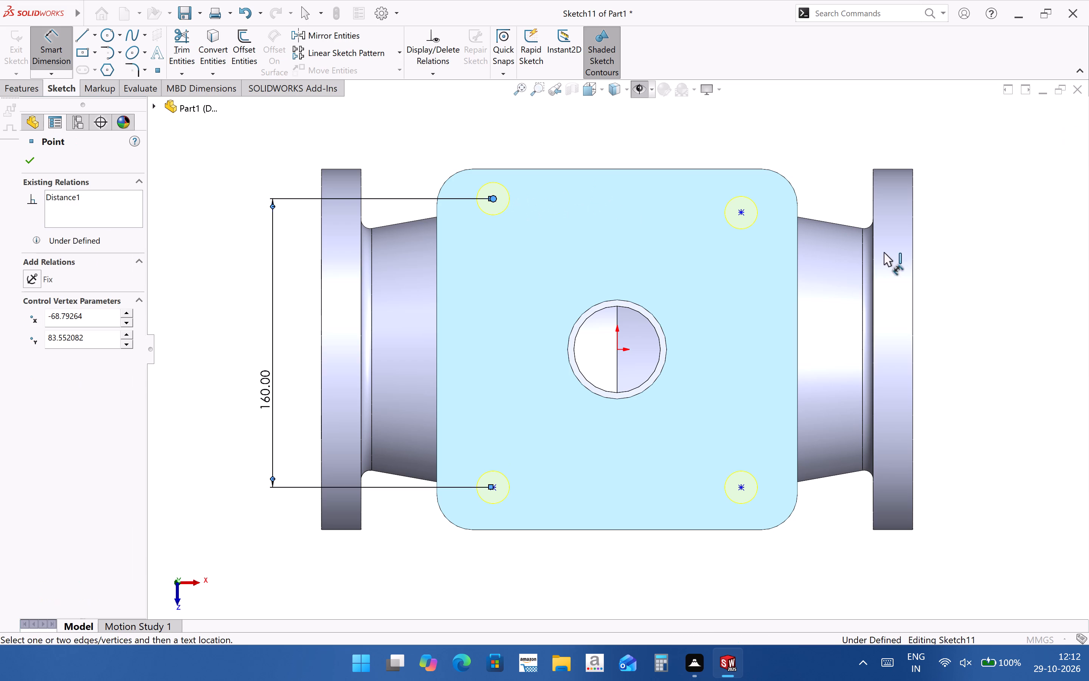
{"action": "left_click", "coordinate": [740, 211]}
{"action": "left_click", "coordinate": [668, 140]}
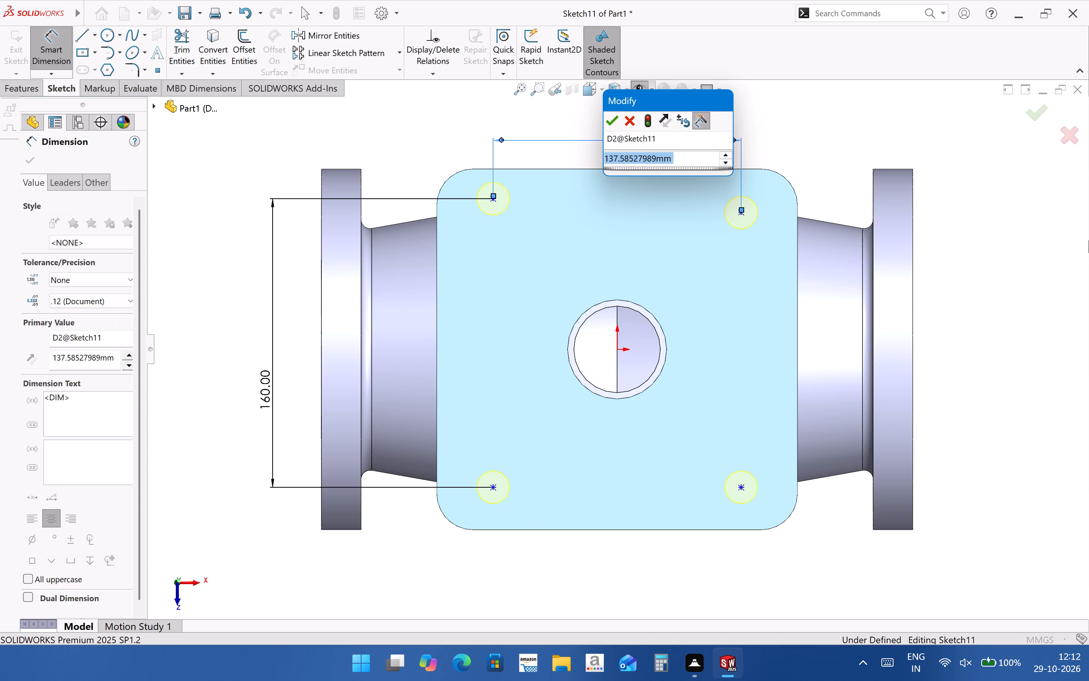
{"action": "type", "text": "160"}
{"action": "key", "text": "Return"}
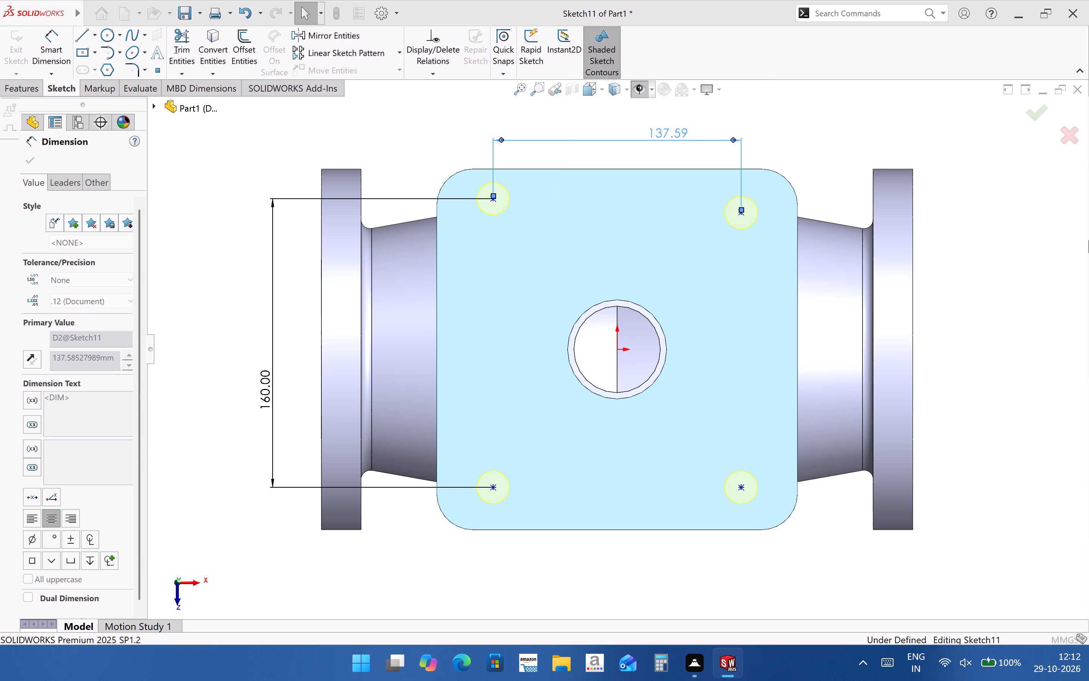
{"action": "scroll", "coordinate": [679, 288], "scroll_direction": "up", "scroll_amount": 1}
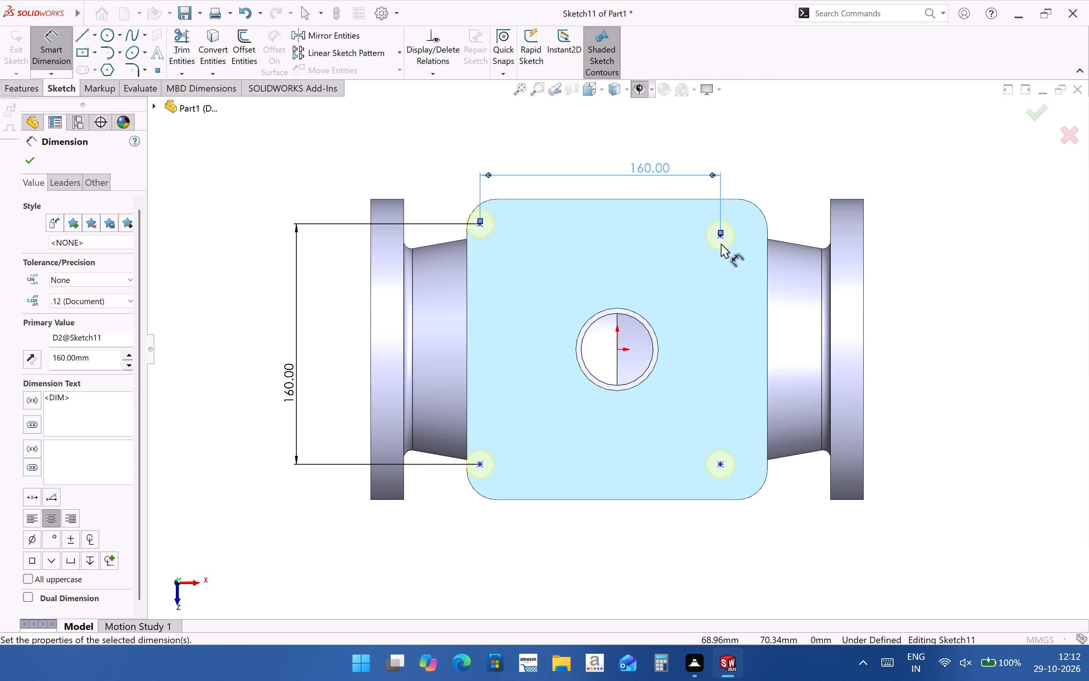
Add a vertical relation between the two left-hand hole points on the square flange.
{"action": "scroll", "coordinate": [679, 250], "scroll_direction": "down", "scroll_amount": 1}
{"action": "key", "text": "Escape"}
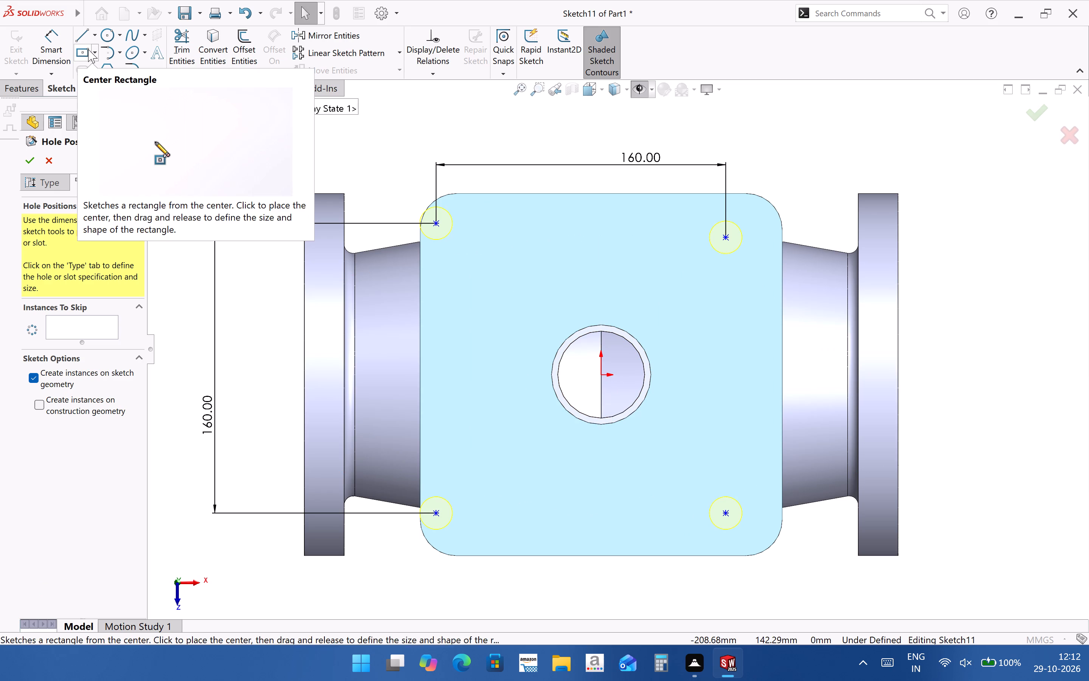
{"action": "left_click", "coordinate": [435, 223]}
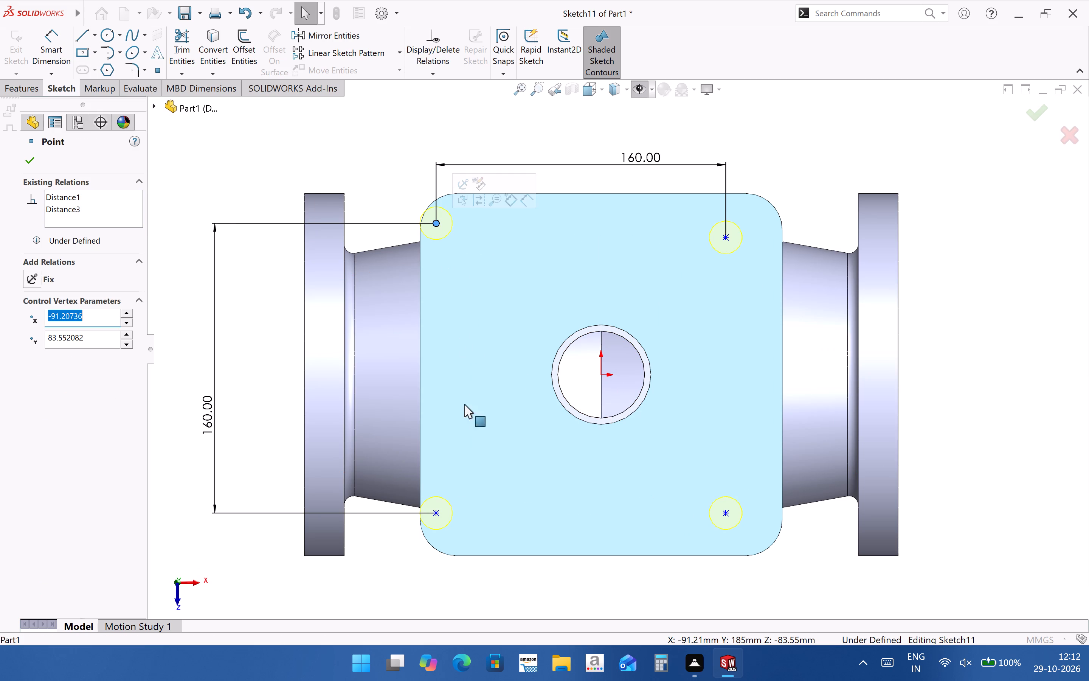
{"action": "left_click", "coordinate": [436, 514], "text": "ctrl"}
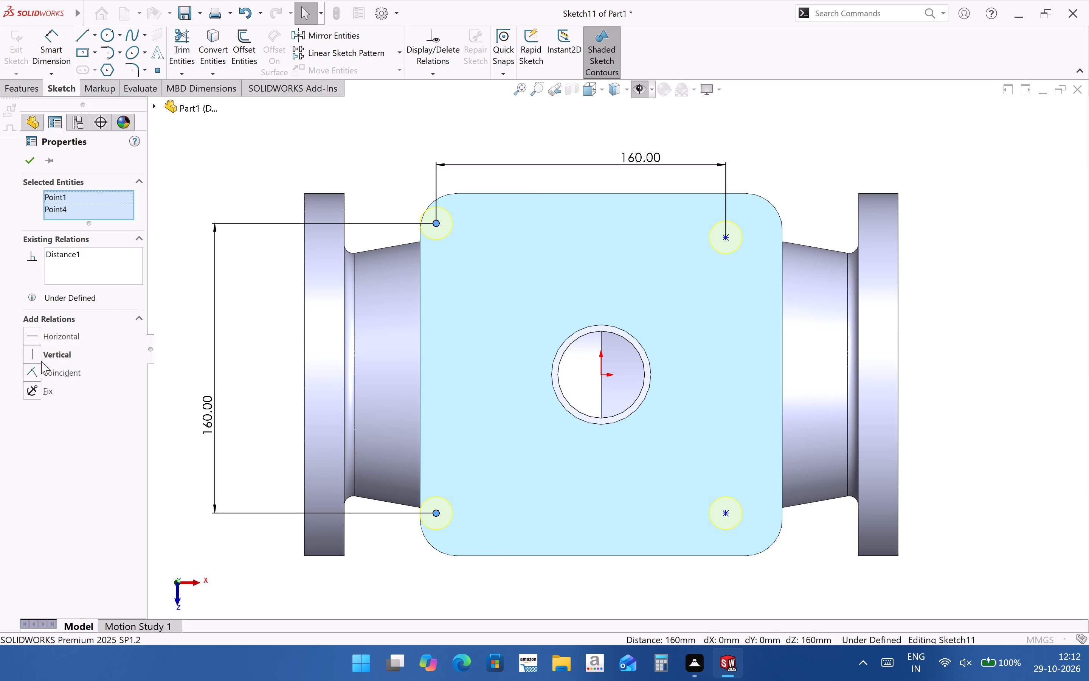
{"action": "left_click", "coordinate": [55, 357]}
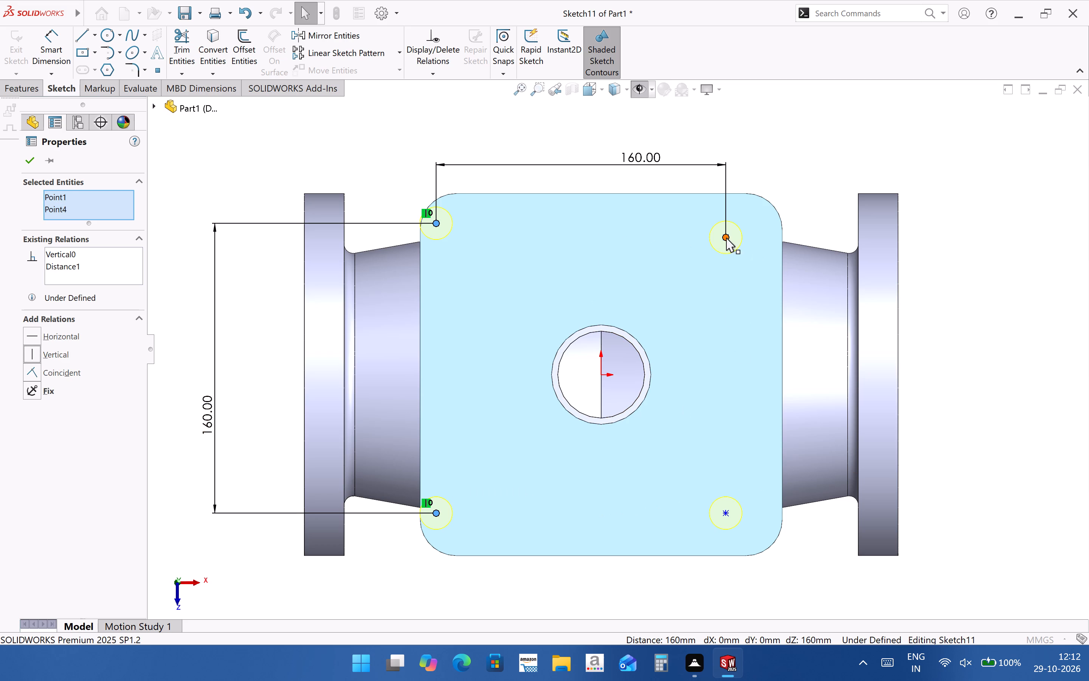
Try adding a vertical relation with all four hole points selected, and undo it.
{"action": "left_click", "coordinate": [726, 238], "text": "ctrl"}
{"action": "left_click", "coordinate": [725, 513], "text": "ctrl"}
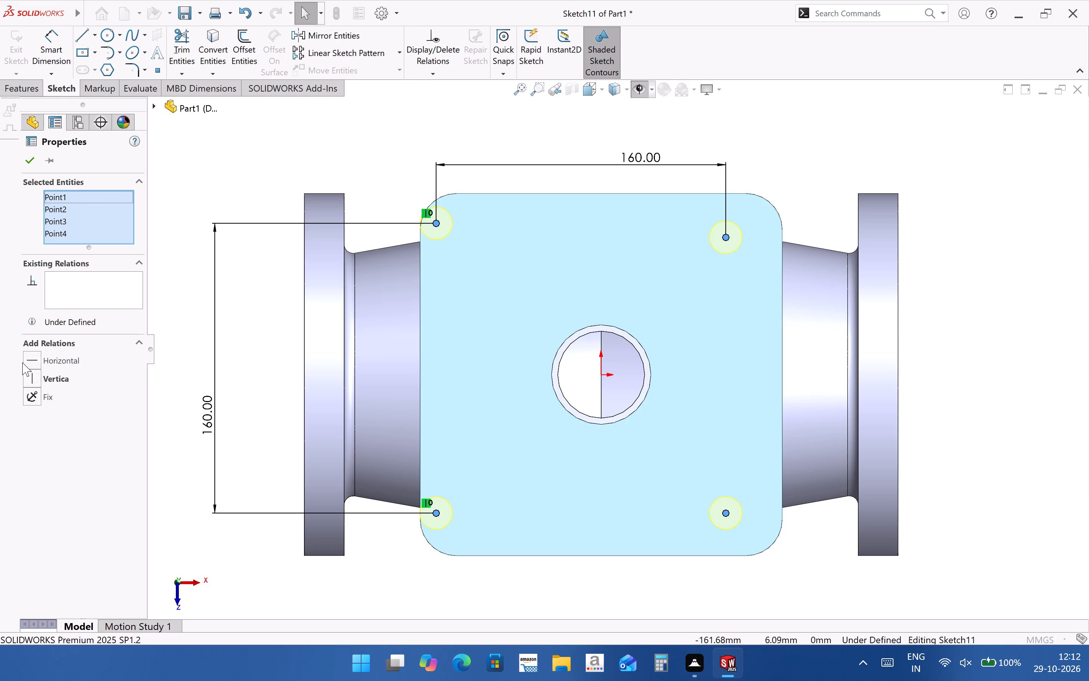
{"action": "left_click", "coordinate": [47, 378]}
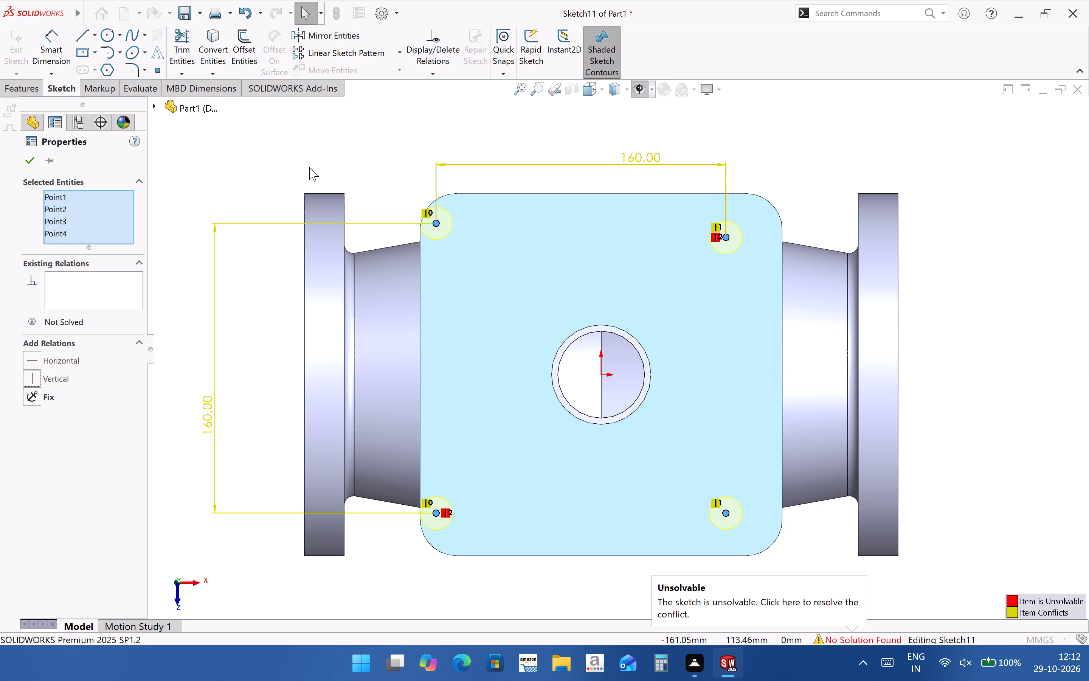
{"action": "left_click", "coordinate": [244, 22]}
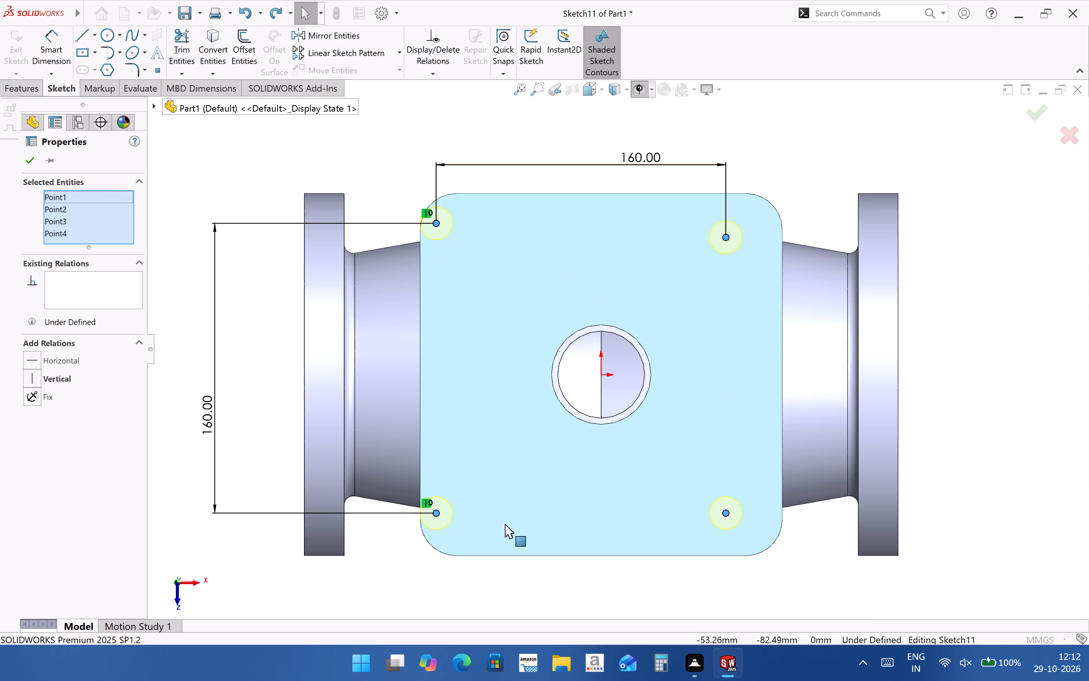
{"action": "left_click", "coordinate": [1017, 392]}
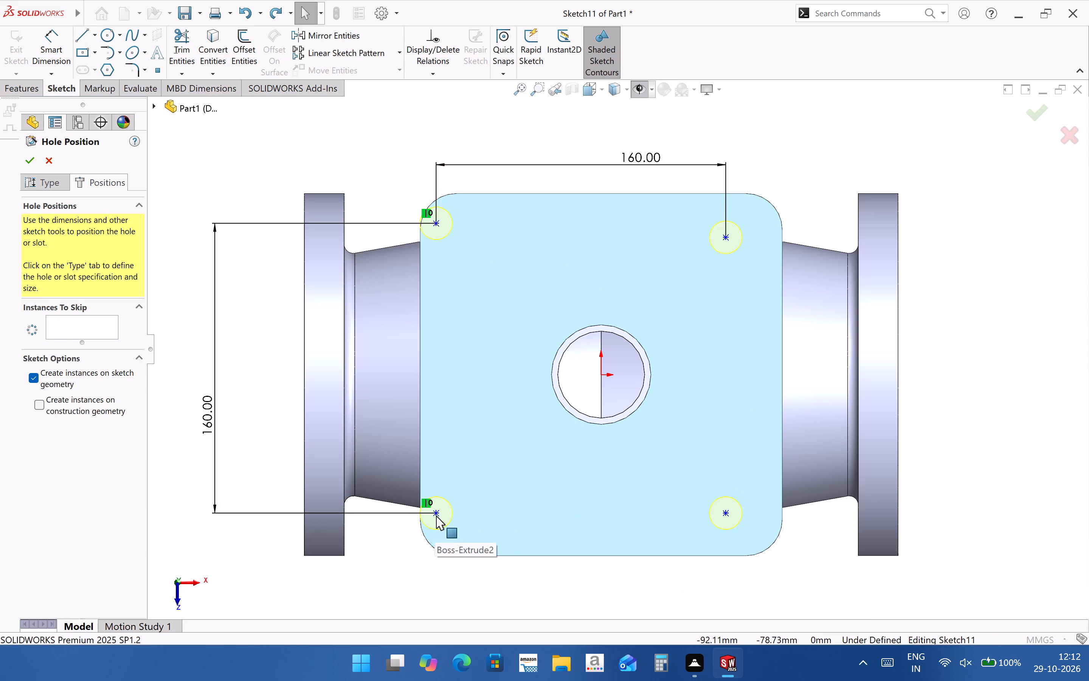
Add a horizontal relation between the two lower hole points on the square flange.
{"action": "left_click", "coordinate": [438, 514]}
{"action": "left_click", "coordinate": [727, 514], "text": "ctrl"}
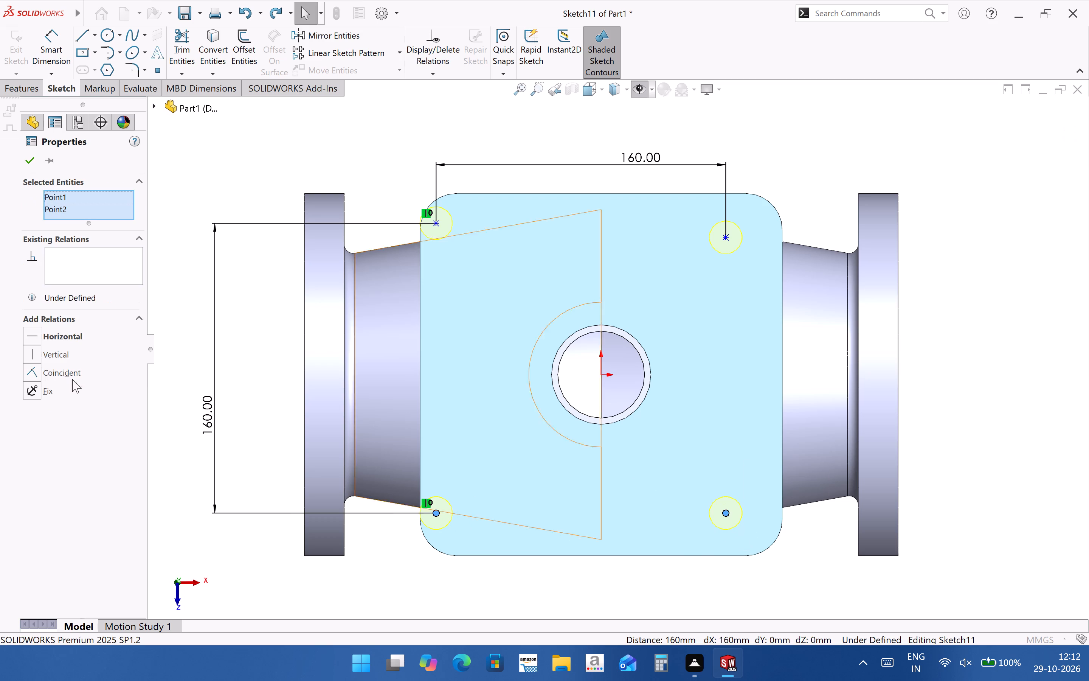
{"action": "left_click", "coordinate": [64, 336]}
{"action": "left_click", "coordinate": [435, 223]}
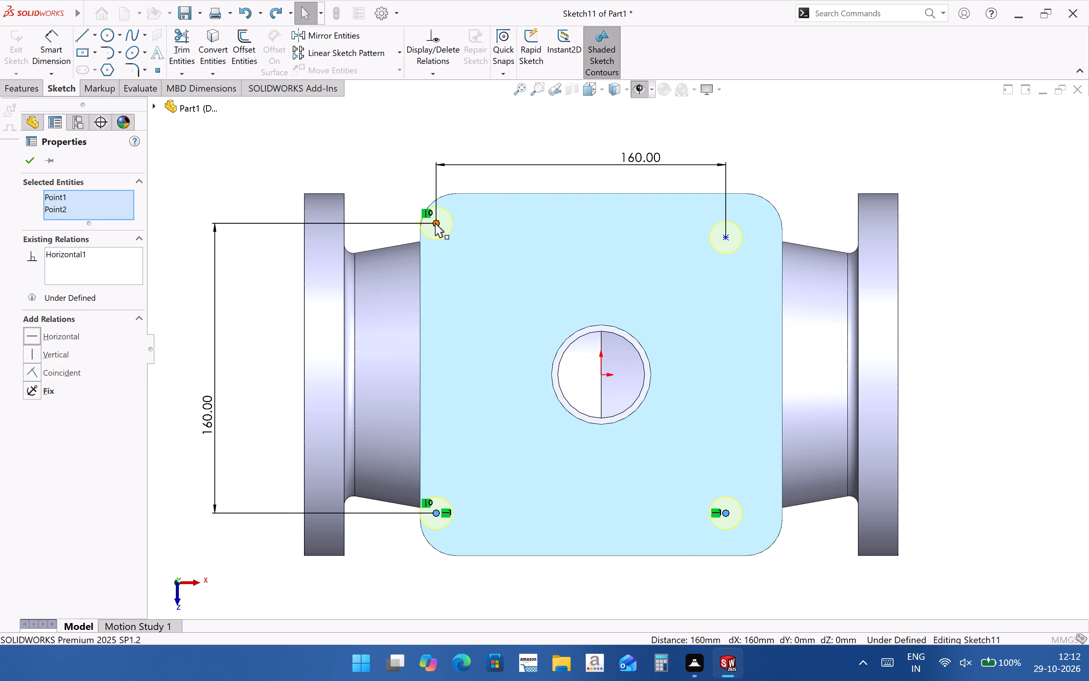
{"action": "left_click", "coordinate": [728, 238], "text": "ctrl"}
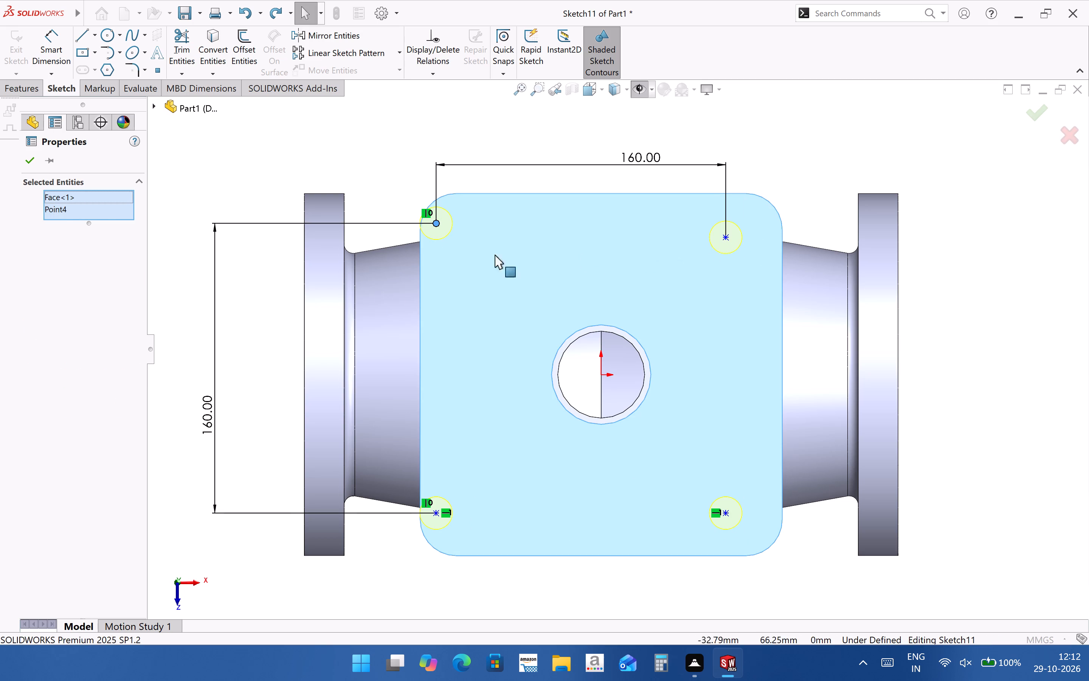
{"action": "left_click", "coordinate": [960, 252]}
Add a horizontal relation between the two upper hole points on the square flange.
{"action": "left_click", "coordinate": [434, 224]}
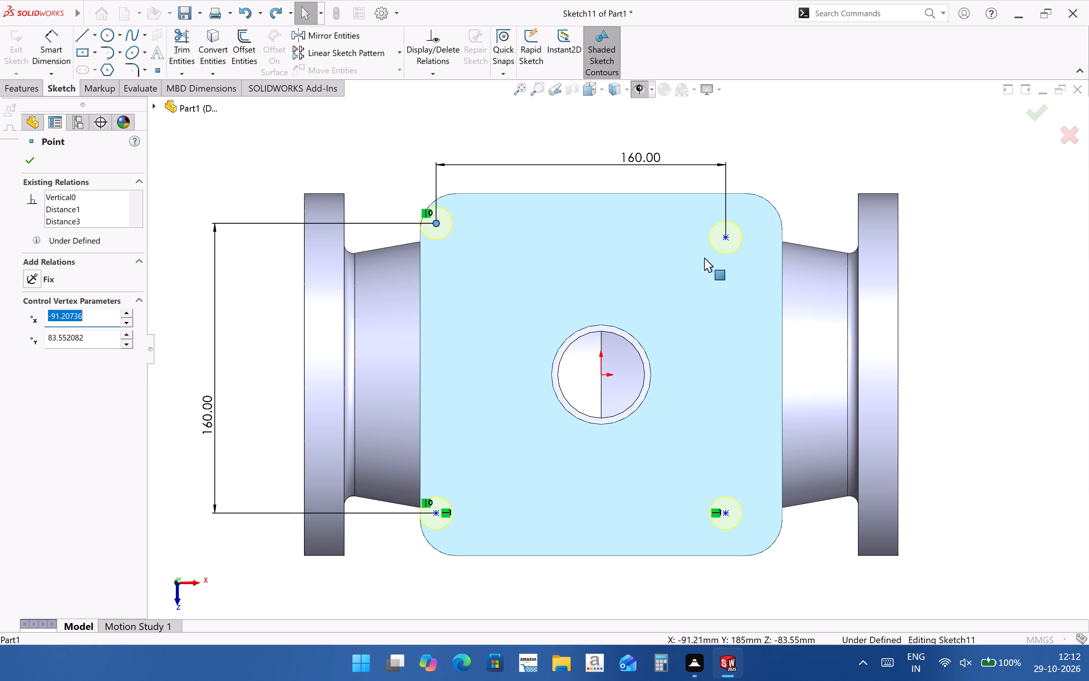
{"action": "left_click", "coordinate": [726, 239], "text": "ctrl"}
{"action": "left_click", "coordinate": [72, 333]}
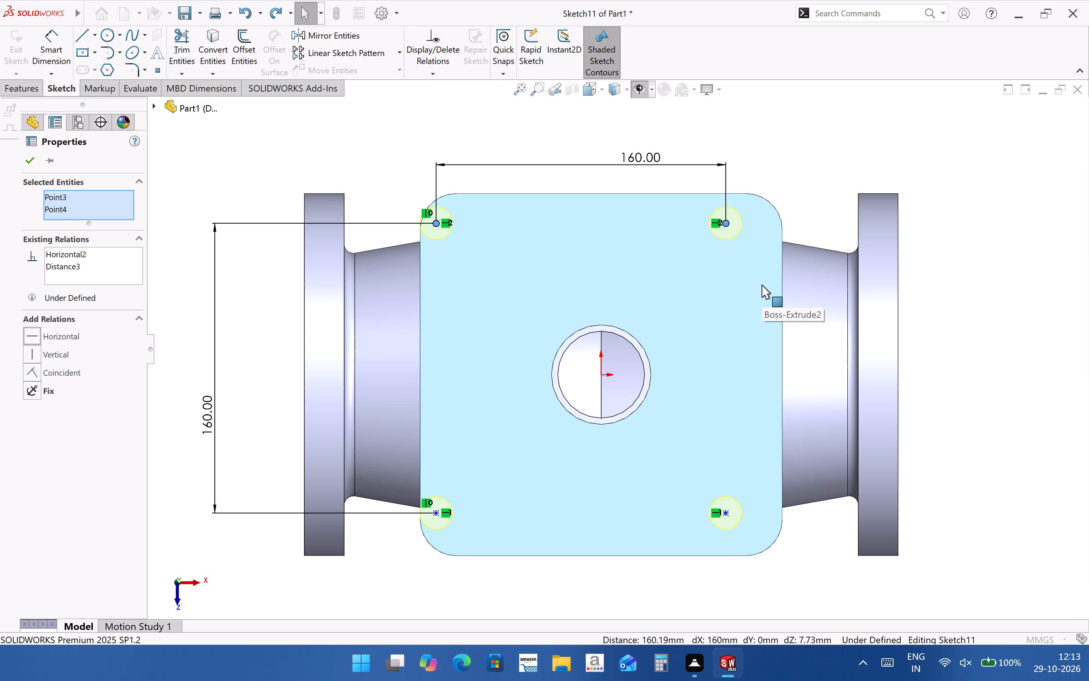
Sketch a vertical centerline about 166 mm long through the origin, between the left and right hole points.
{"action": "left_click", "coordinate": [599, 375]}
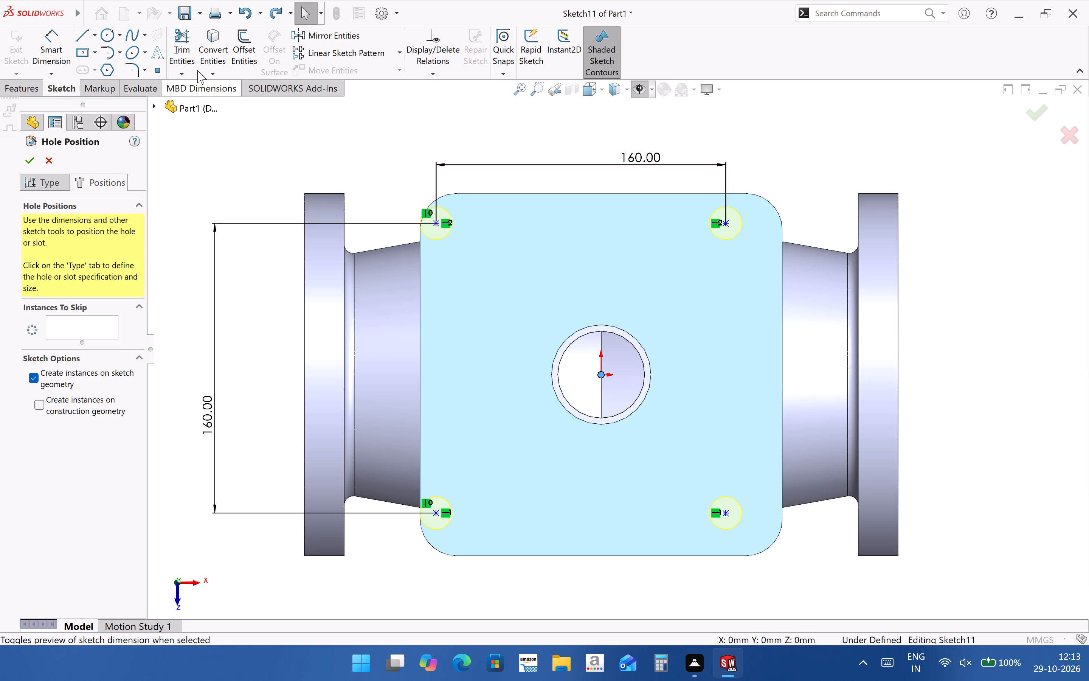
{"action": "left_click", "coordinate": [94, 40]}
{"action": "left_click", "coordinate": [114, 71]}
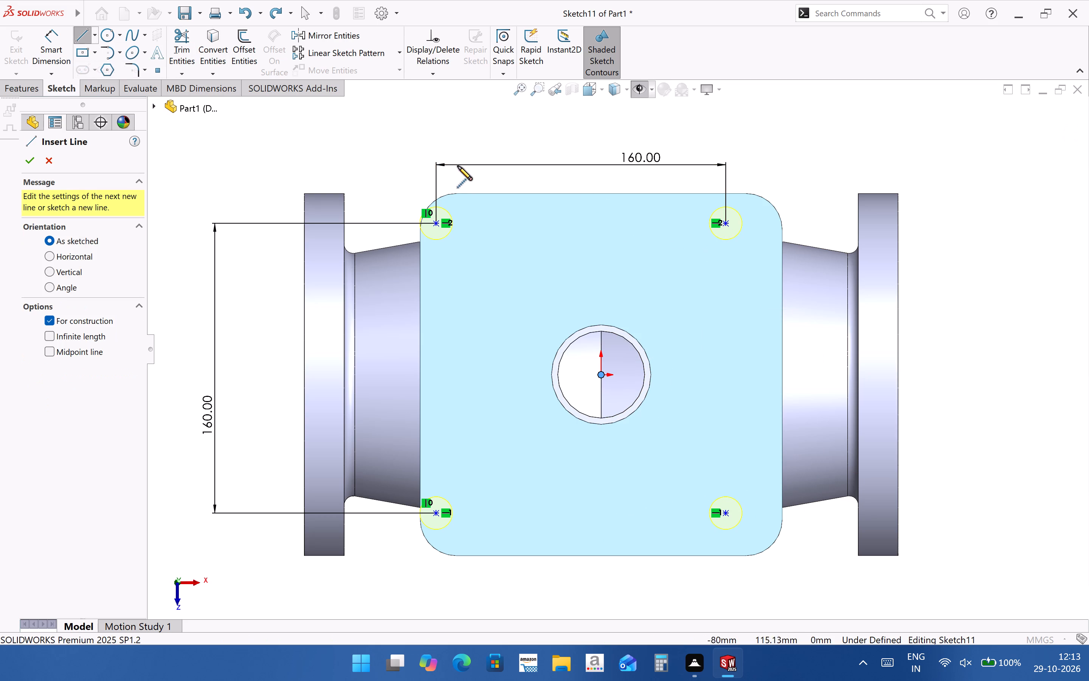
{"action": "left_click", "coordinate": [600, 200]}
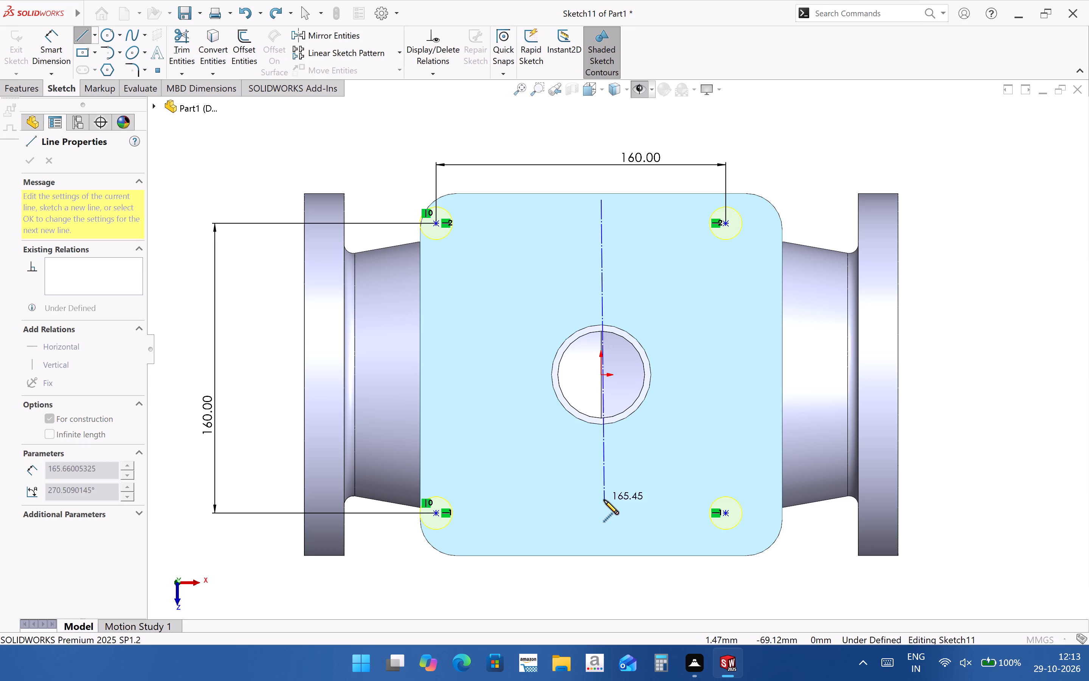
{"action": "left_click", "coordinate": [600, 502]}
{"action": "key", "text": "Escape"}
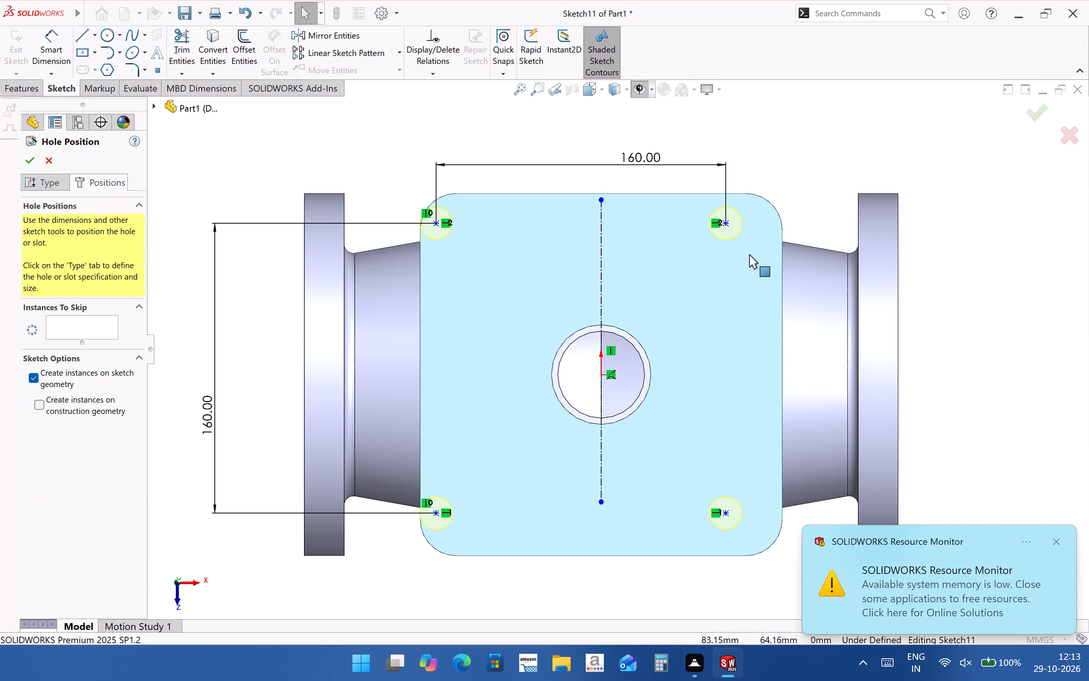
Make the two upper hole points symmetric about the vertical centerline.
{"action": "left_click", "coordinate": [726, 224]}
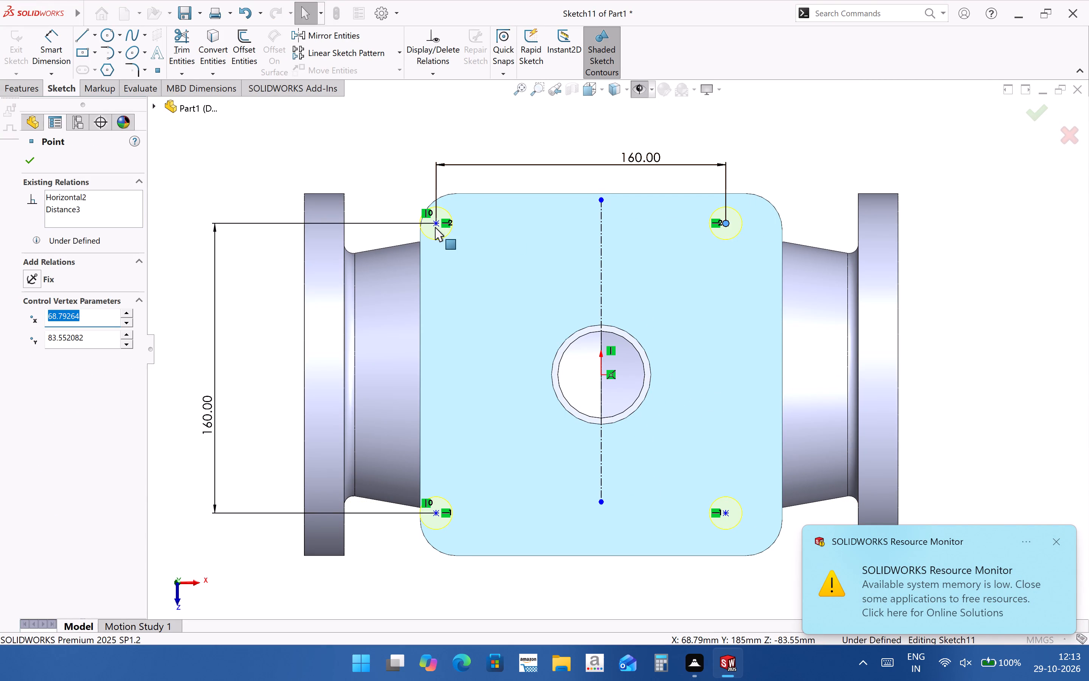
{"action": "left_click", "coordinate": [436, 225], "text": "ctrl"}
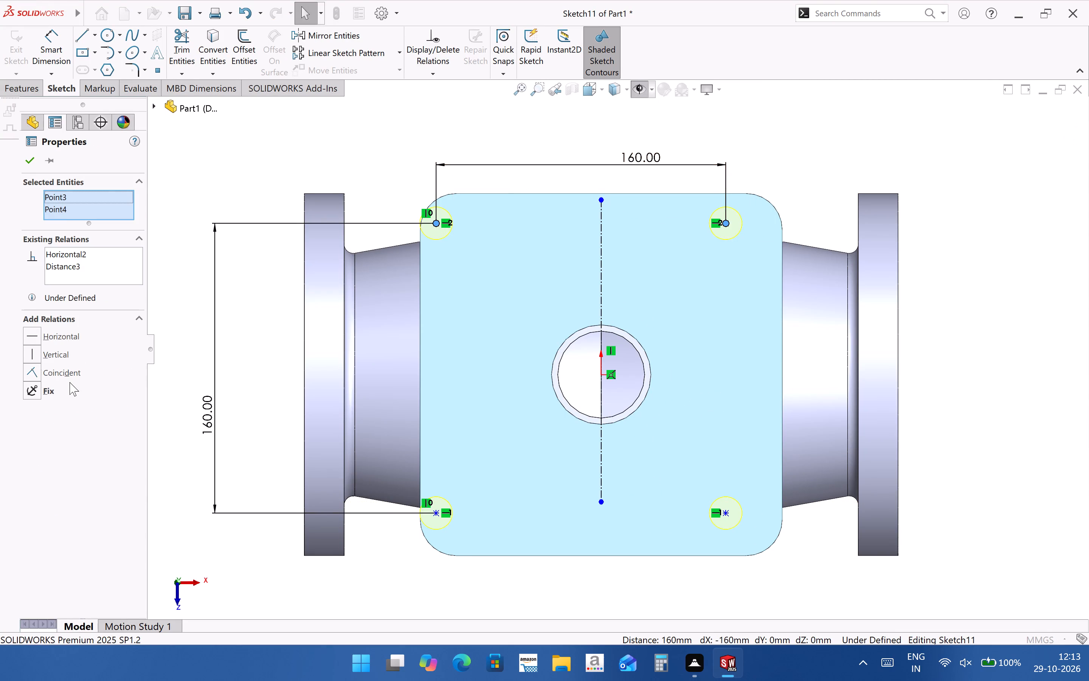
{"action": "left_click", "coordinate": [600, 306], "text": "ctrl"}
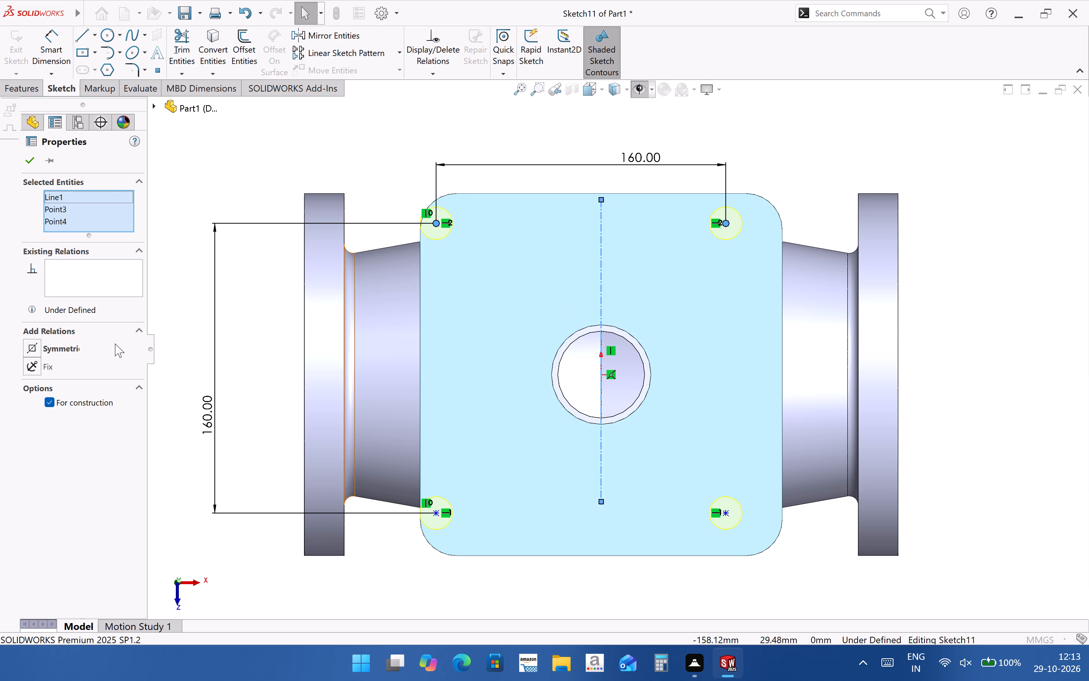
{"action": "left_click", "coordinate": [63, 348]}
{"action": "left_click", "coordinate": [1077, 421]}
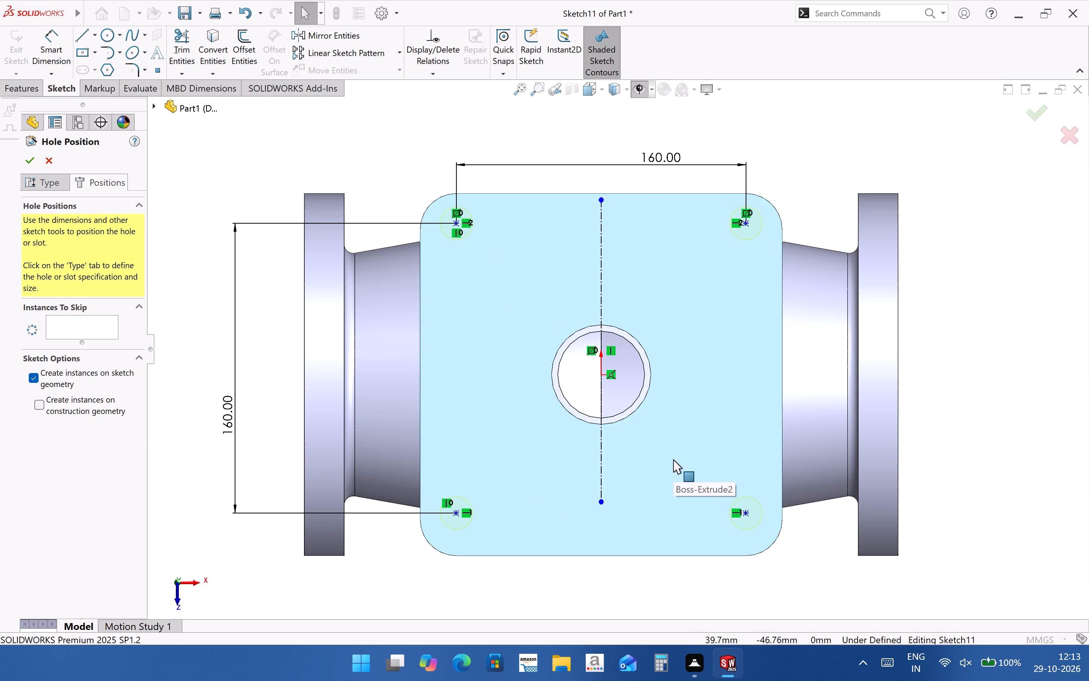
Sketch a horizontal centerline about 144 mm long through the origin, between the upper and lower hole points.
{"action": "left_click", "coordinate": [94, 35]}
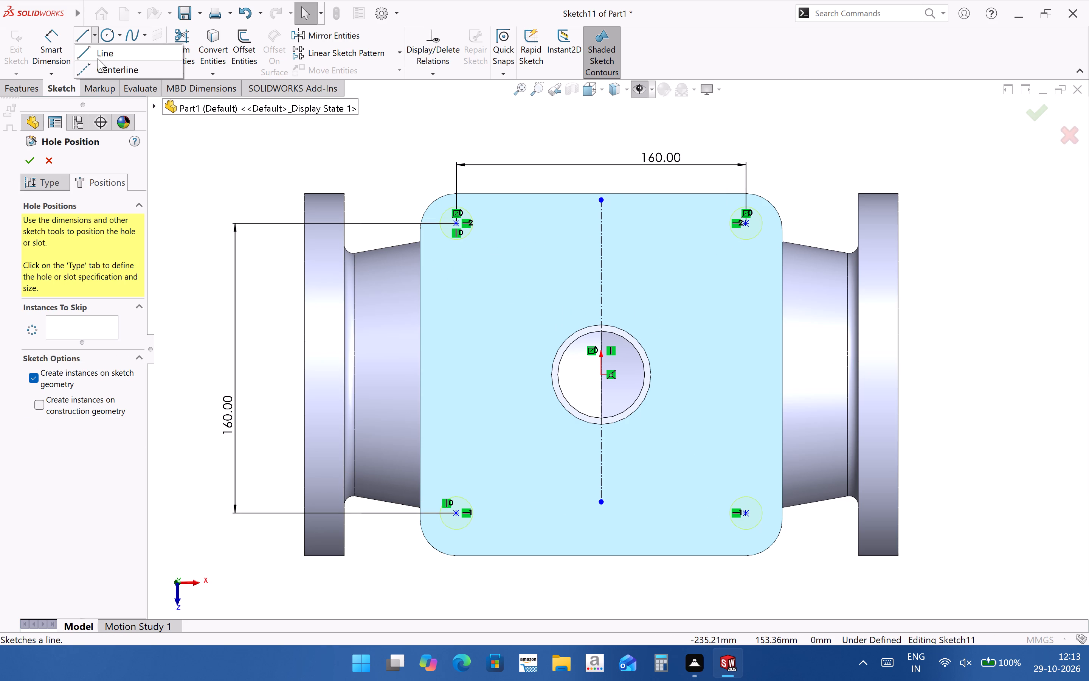
{"action": "left_click", "coordinate": [103, 70]}
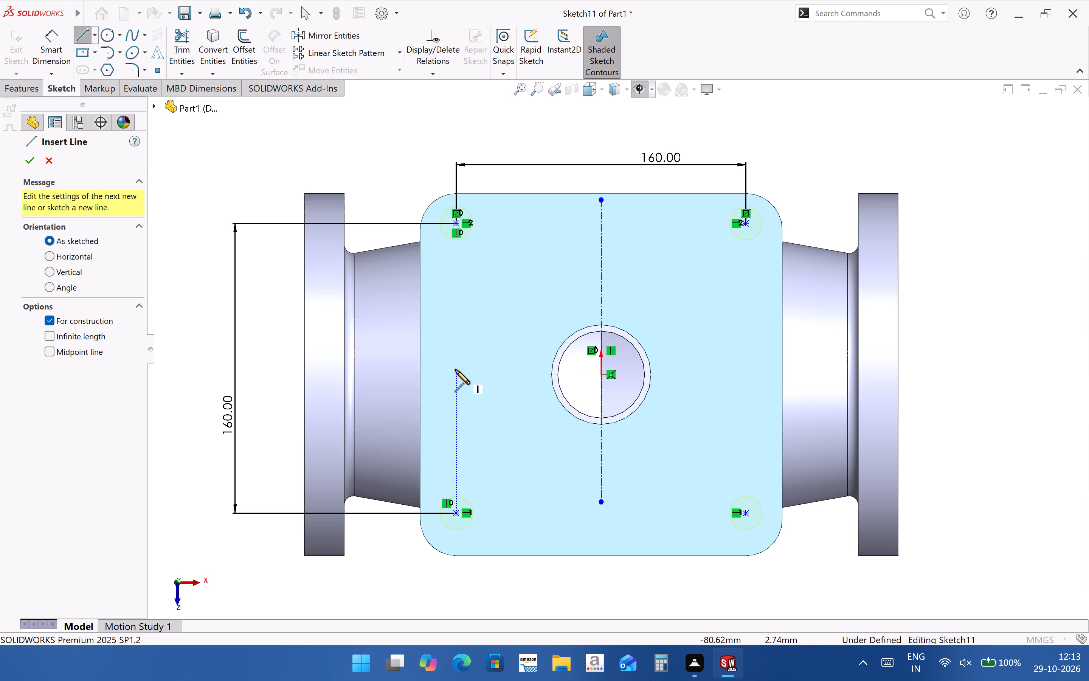
{"action": "left_click", "coordinate": [457, 375]}
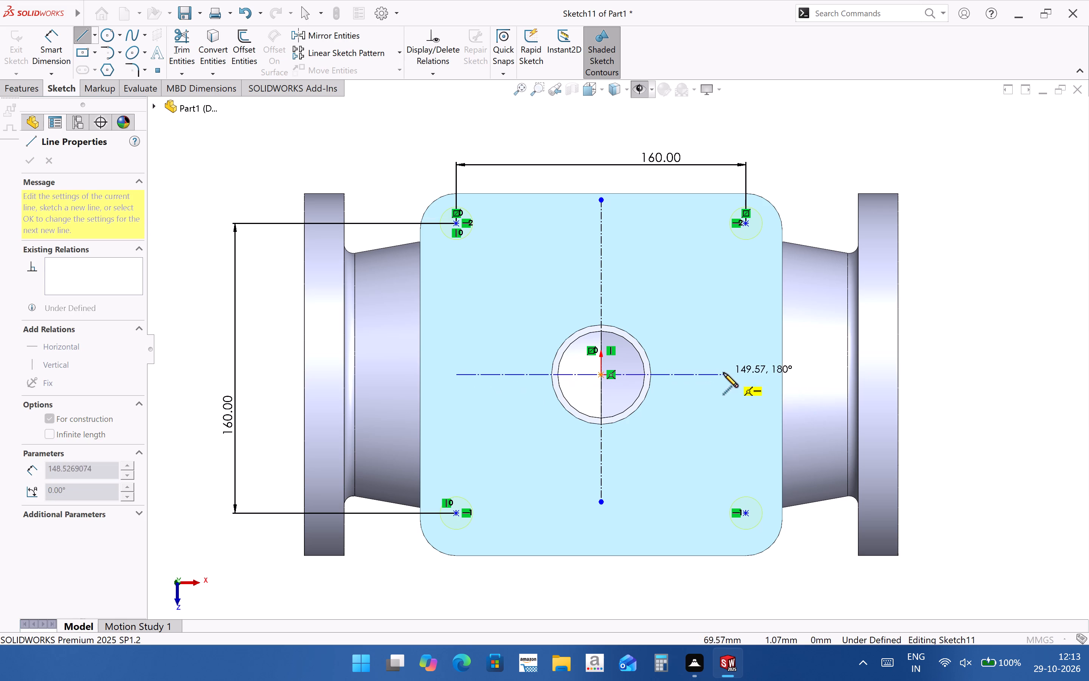
{"action": "left_click", "coordinate": [717, 373]}
{"action": "key", "text": "Escape"}
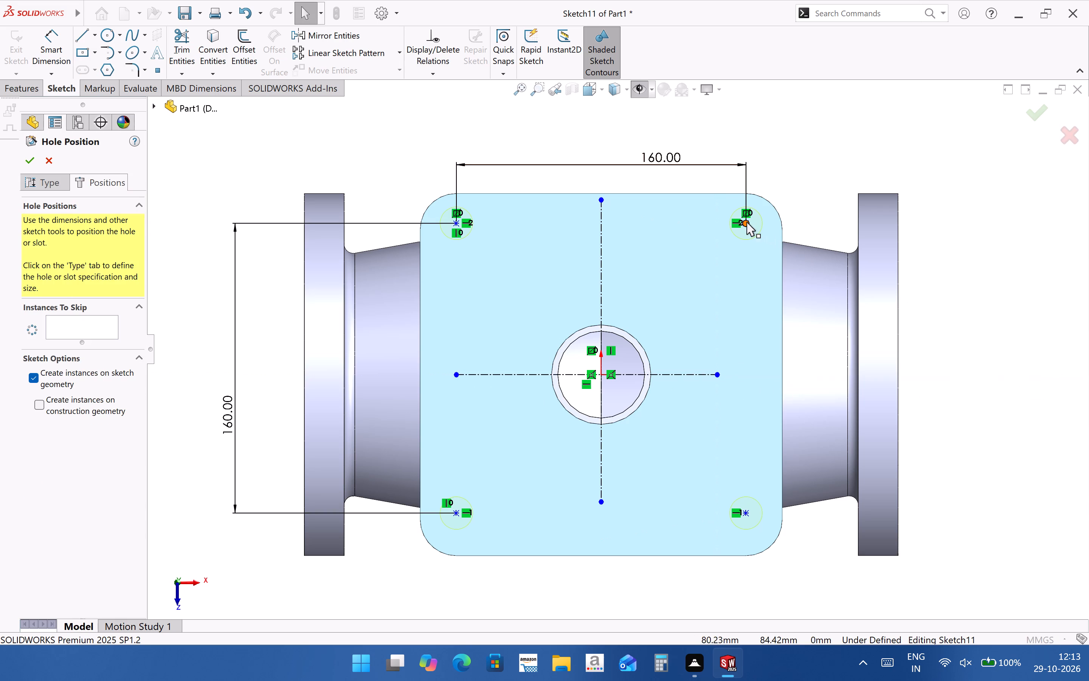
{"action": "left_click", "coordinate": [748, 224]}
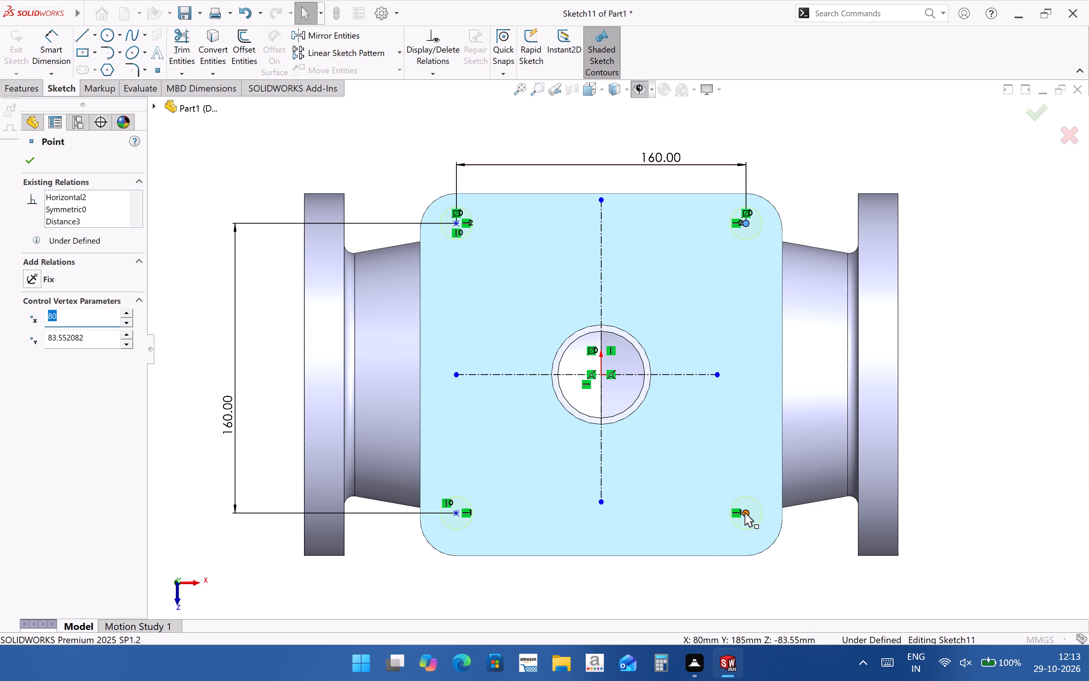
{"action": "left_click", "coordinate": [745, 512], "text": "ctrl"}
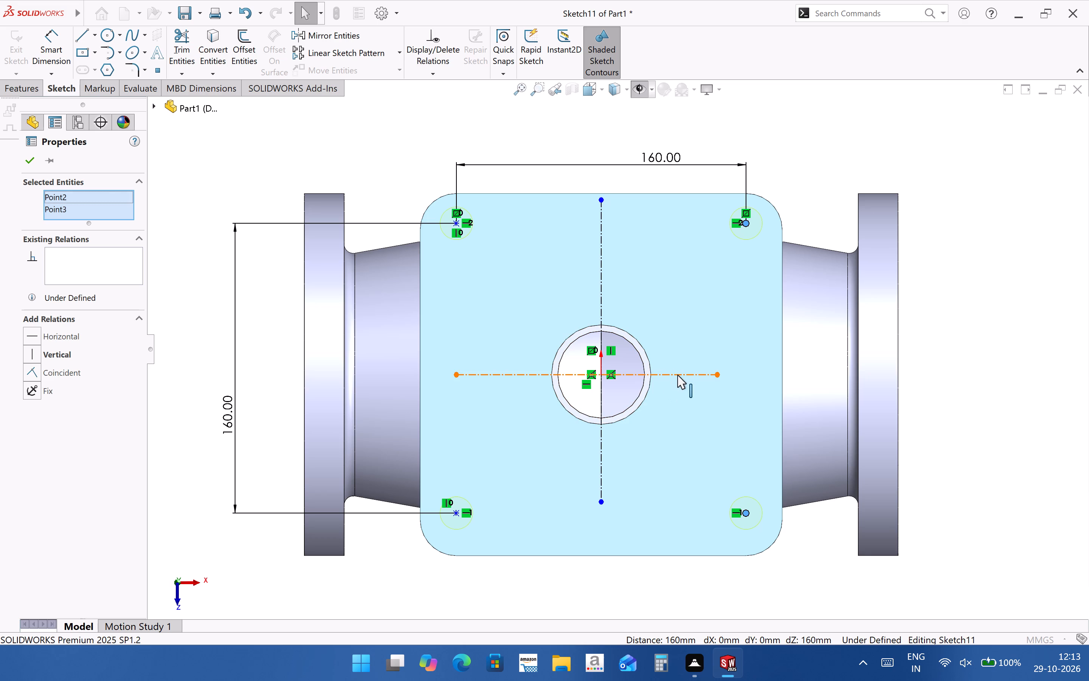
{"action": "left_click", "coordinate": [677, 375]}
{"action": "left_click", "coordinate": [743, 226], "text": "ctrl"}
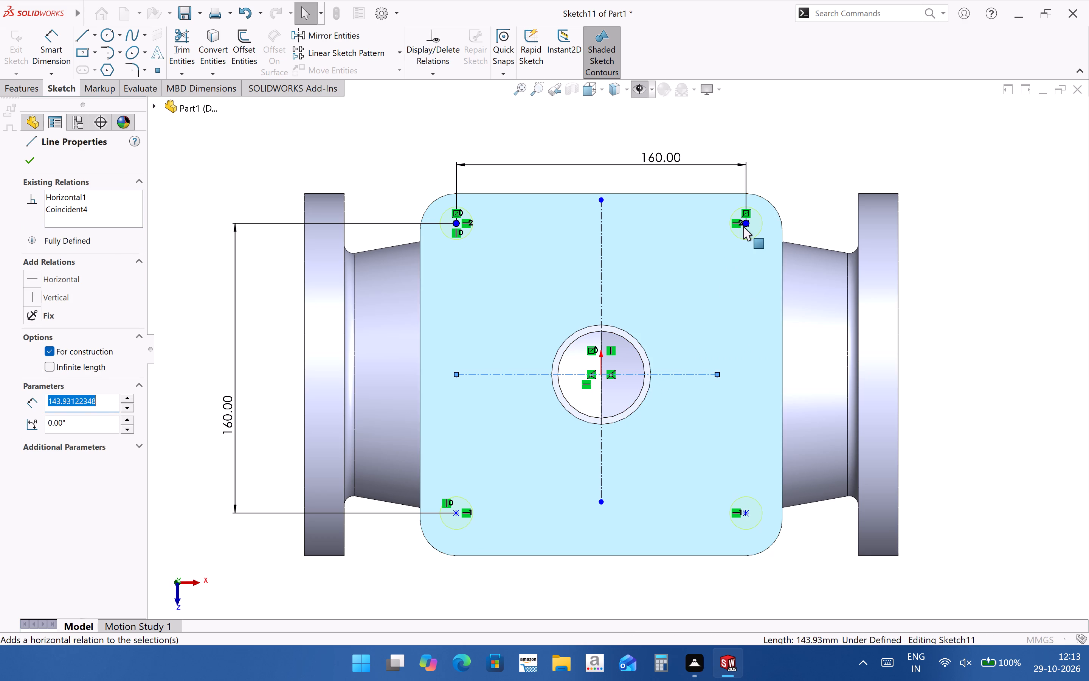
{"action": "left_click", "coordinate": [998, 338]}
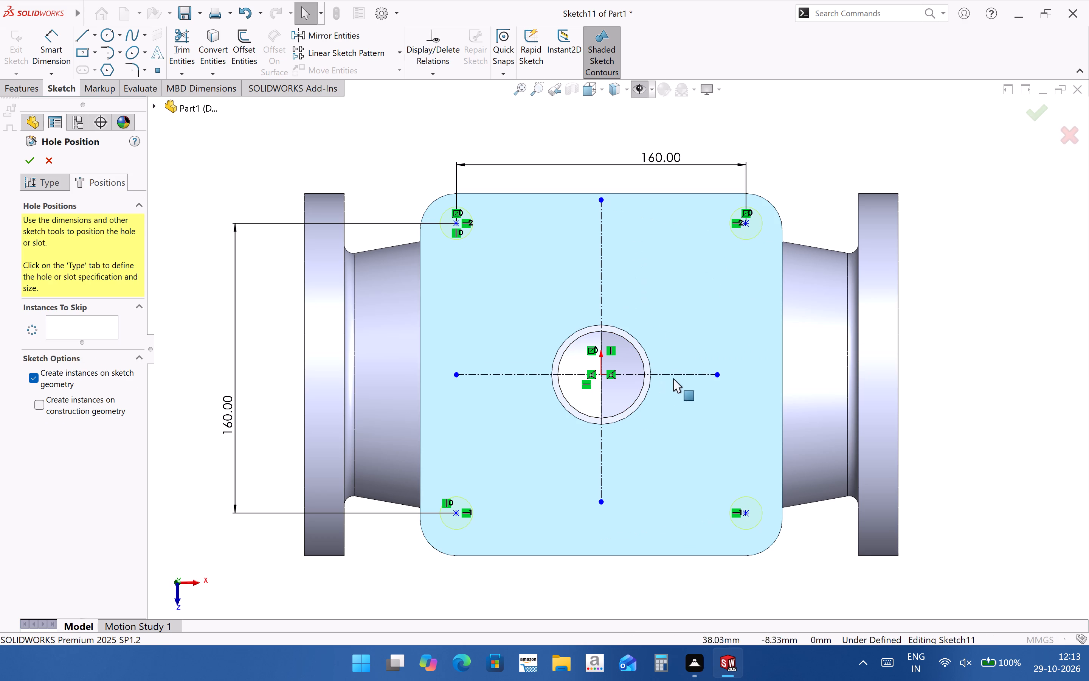
Make the two right-hand hole points symmetric about the horizontal centerline.
{"action": "left_click", "coordinate": [687, 375]}
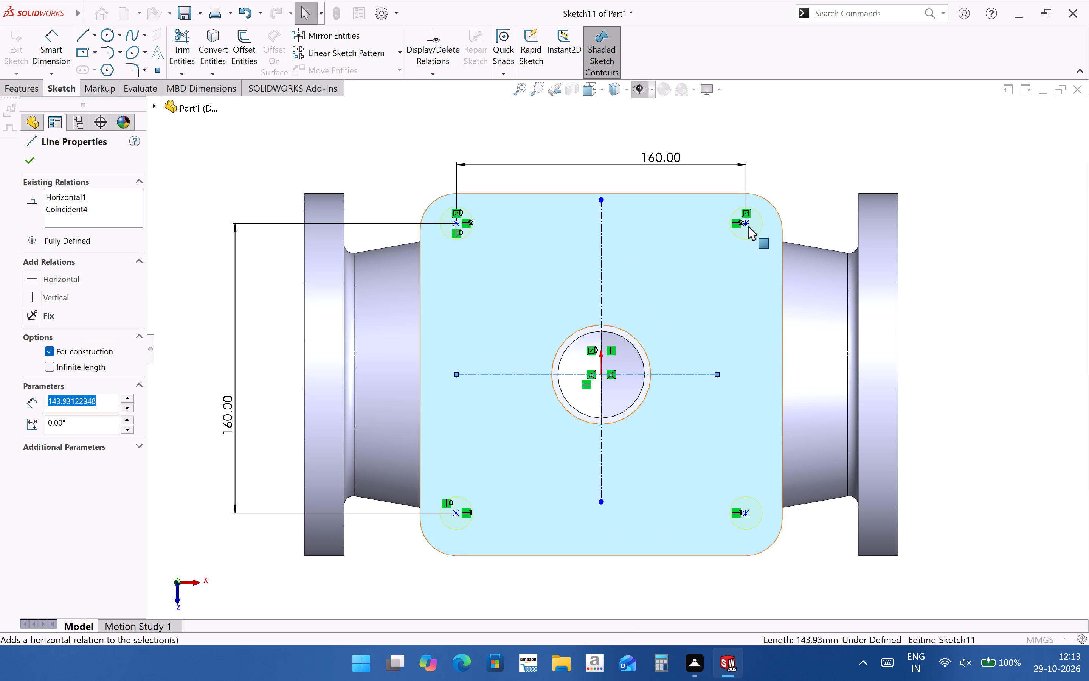
{"action": "left_click", "coordinate": [747, 224], "text": "ctrl"}
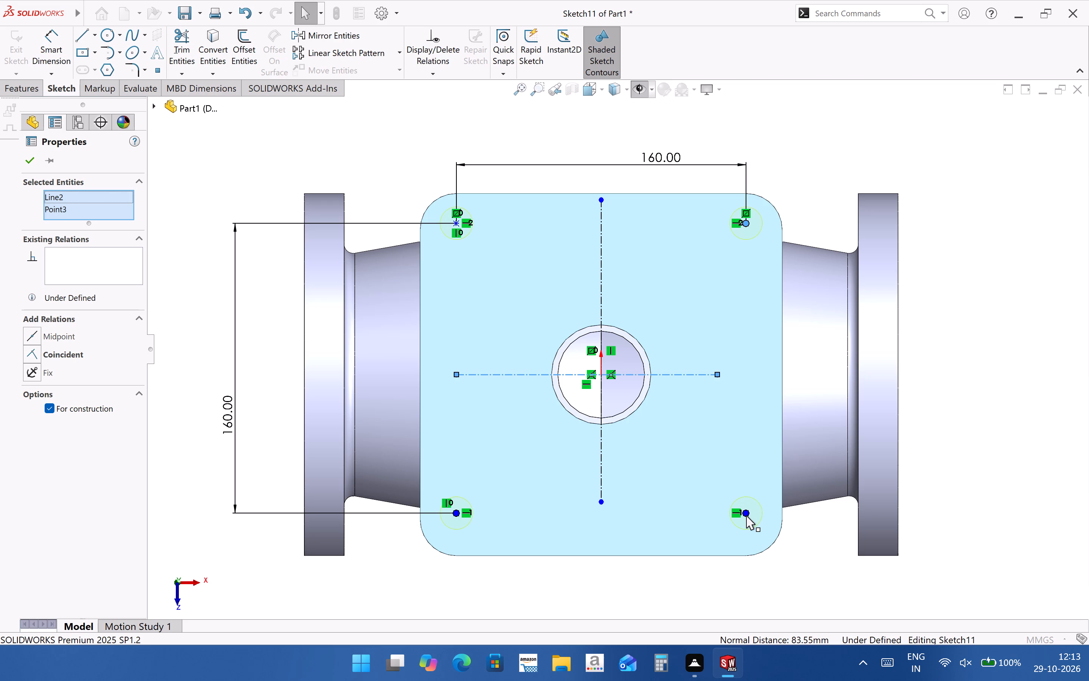
{"action": "left_click", "coordinate": [746, 515], "text": "ctrl"}
{"action": "left_click", "coordinate": [73, 349]}
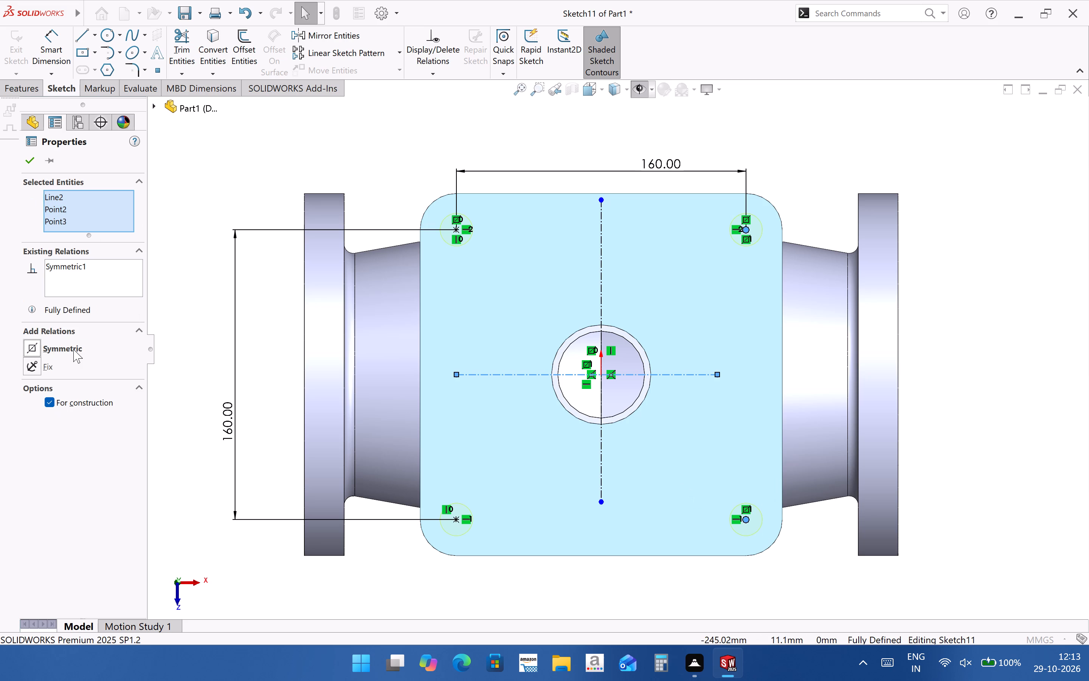
{"action": "left_click", "coordinate": [29, 165]}
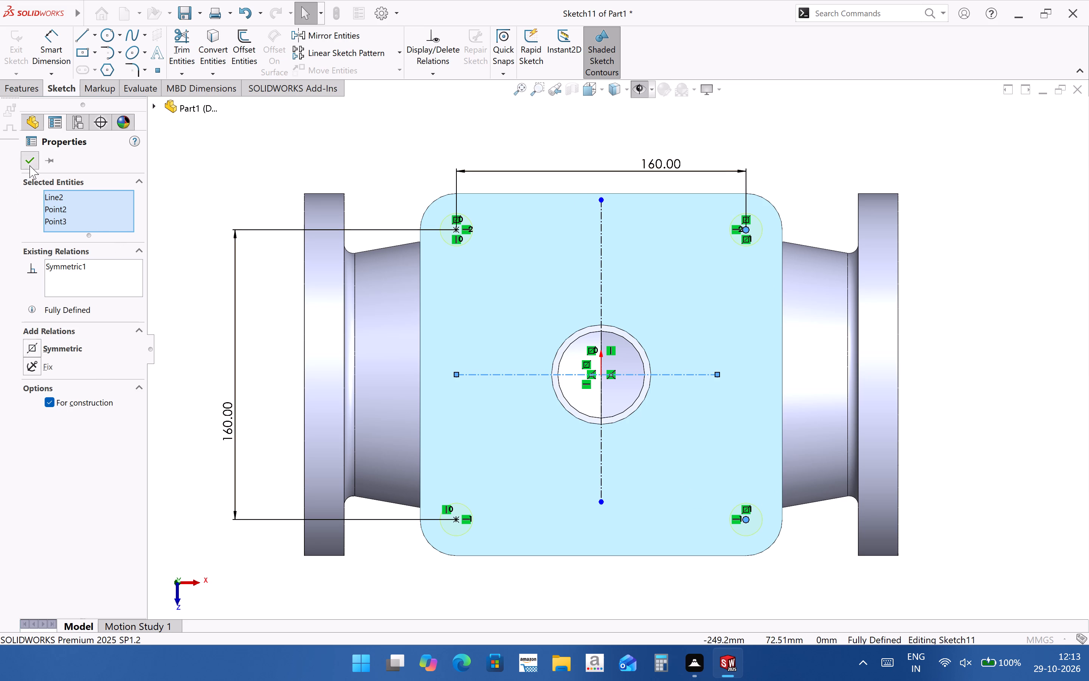
Finish the Hole Wizard feature to cut the four M16 clearance holes through the square flange's corners.
{"action": "left_click", "coordinate": [37, 162]}
{"action": "scroll", "coordinate": [804, 447], "scroll_direction": "up", "scroll_amount": 2}
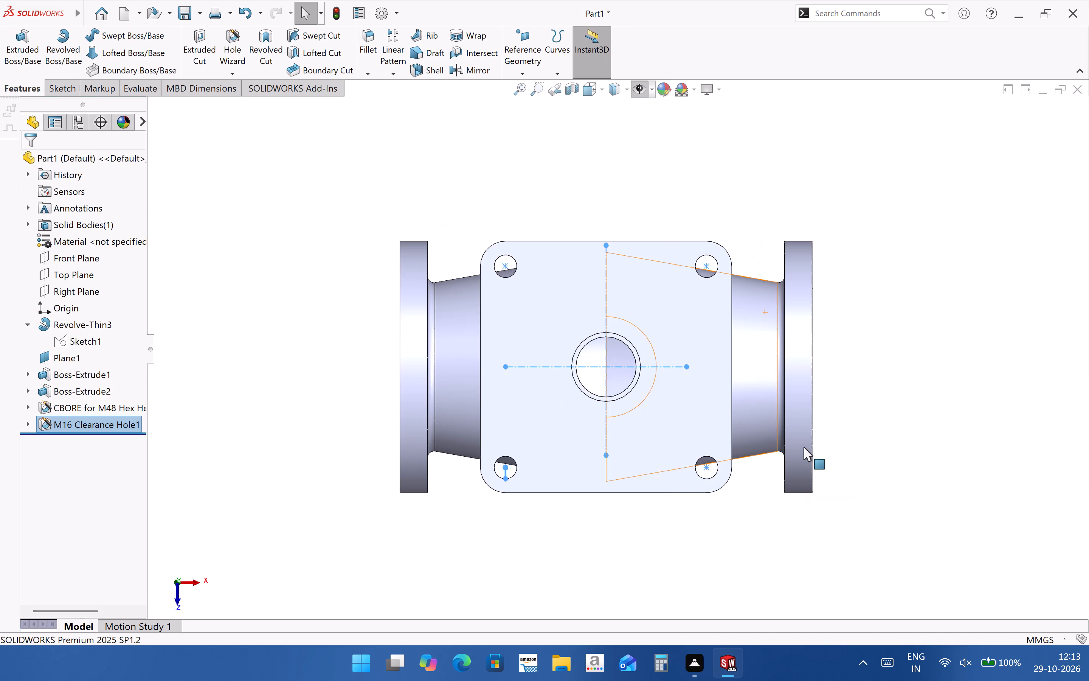
{"action": "middle_click_drag", "start_coordinate": [660, 481], "coordinate": [669, 378]}
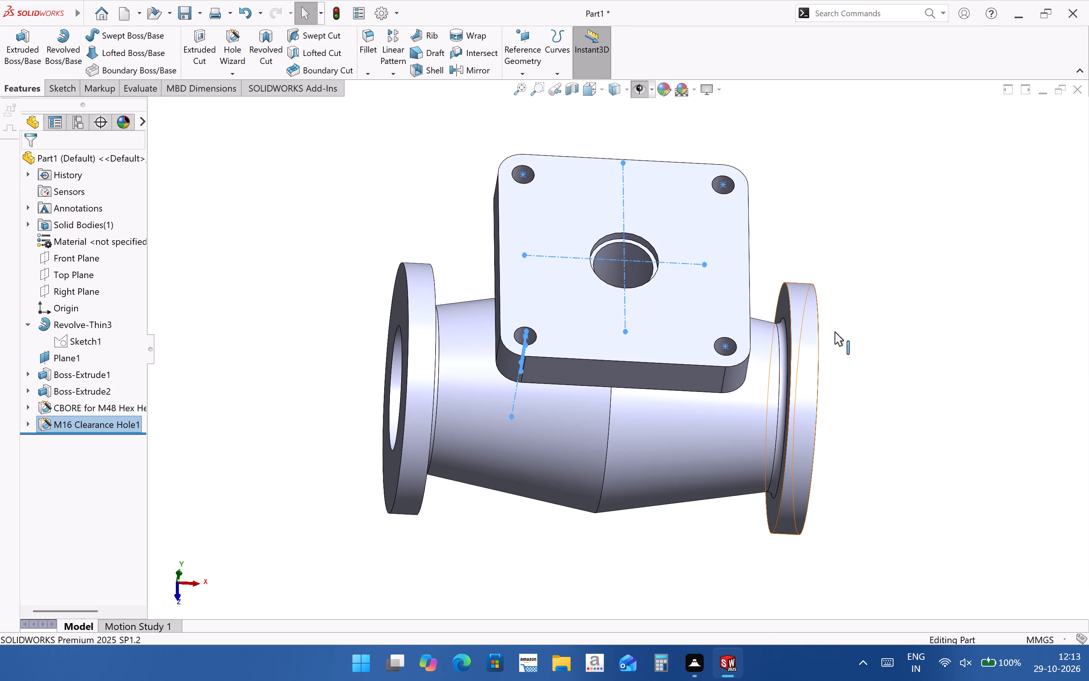
Examine the square flange's four corner holes and the overall body from several viewing angles.
{"action": "left_click", "coordinate": [1077, 380]}
{"action": "middle_click_drag", "start_coordinate": [567, 357], "coordinate": [574, 427]}
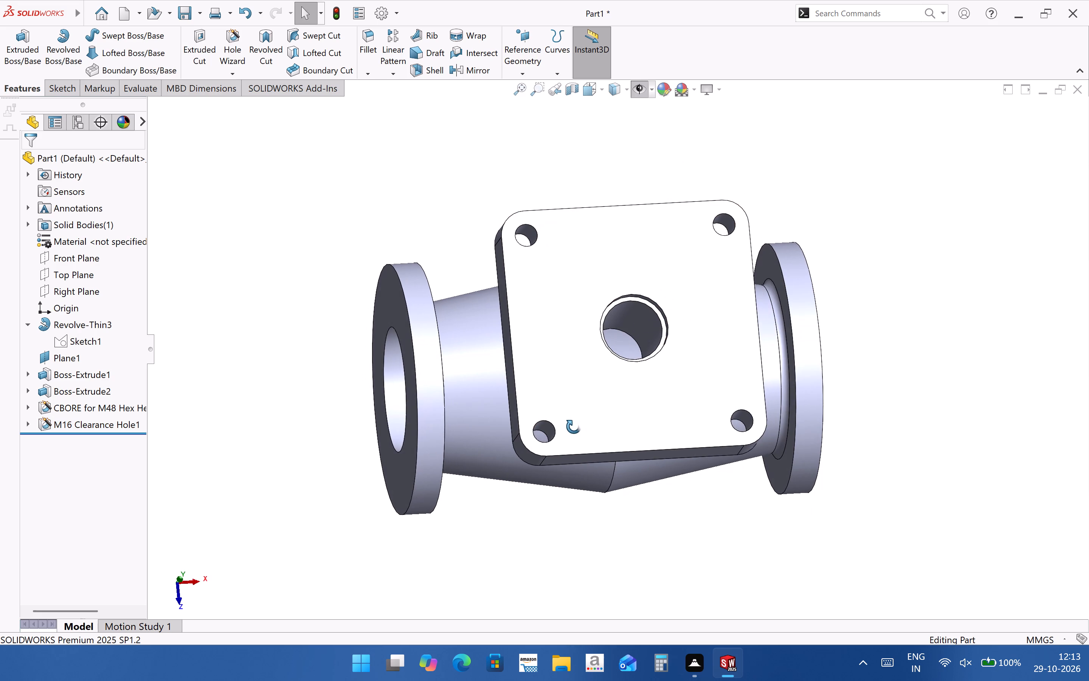
{"action": "middle_click_drag", "start_coordinate": [574, 427], "coordinate": [571, 425]}
{"action": "left_click", "coordinate": [735, 415]}
{"action": "left_click", "coordinate": [970, 487]}
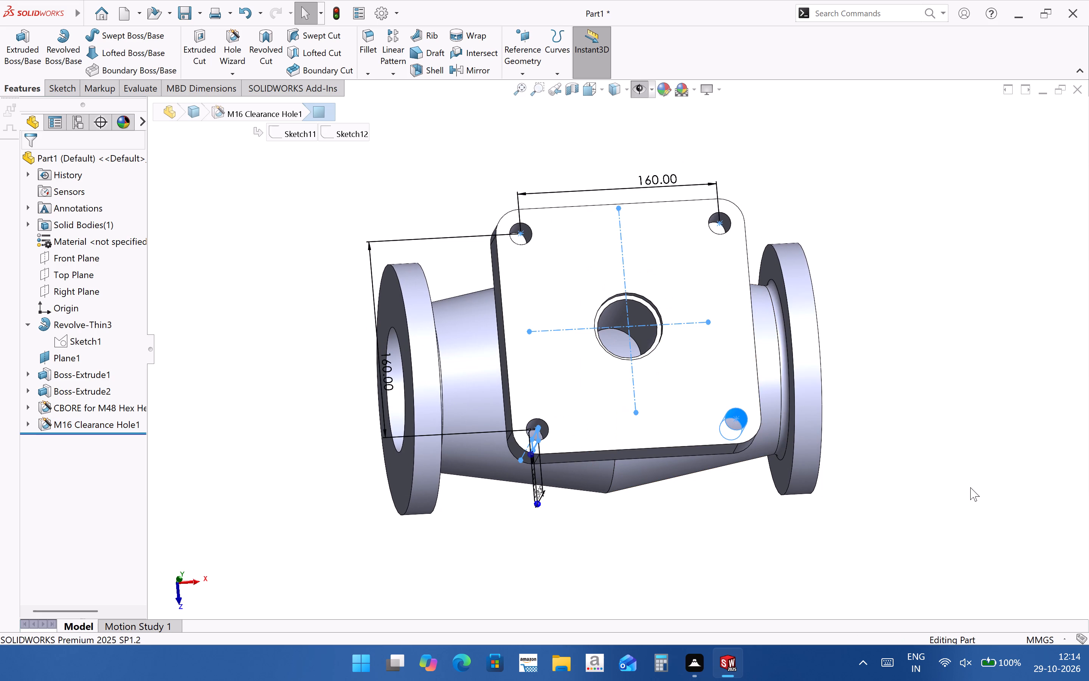
{"action": "middle_click_drag", "start_coordinate": [599, 501], "coordinate": [515, 441]}
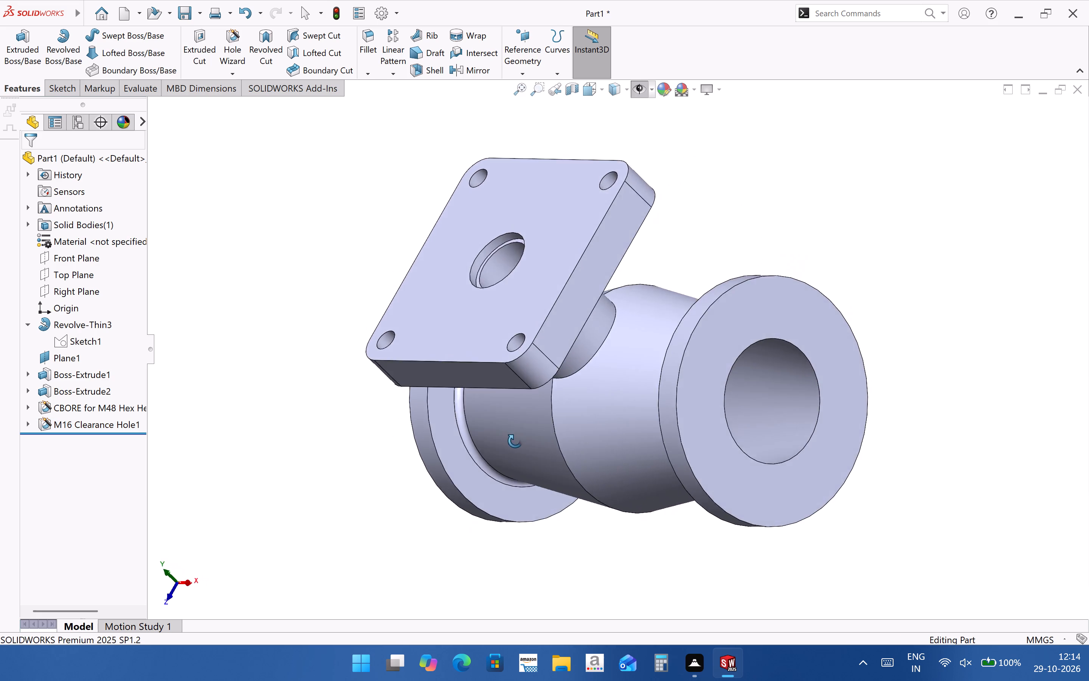
{"action": "middle_click_drag", "start_coordinate": [515, 441], "coordinate": [580, 407]}
{"action": "scroll", "coordinate": [580, 407], "scroll_direction": "up", "scroll_amount": 2}
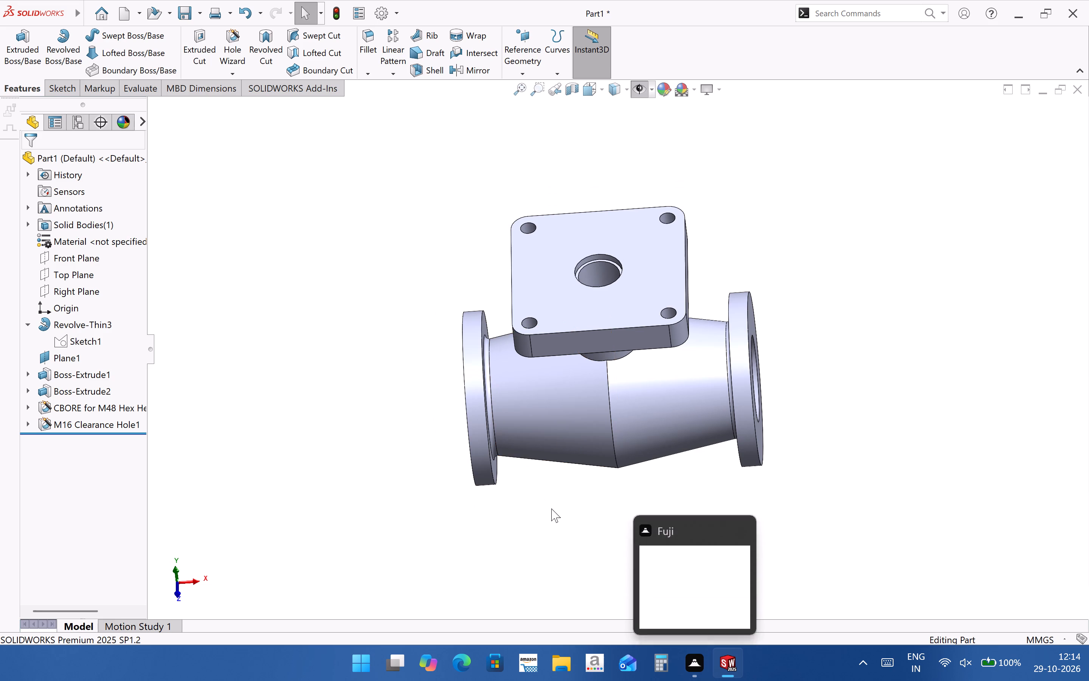
{"action": "middle_click_drag", "start_coordinate": [552, 510], "coordinate": [662, 639]}
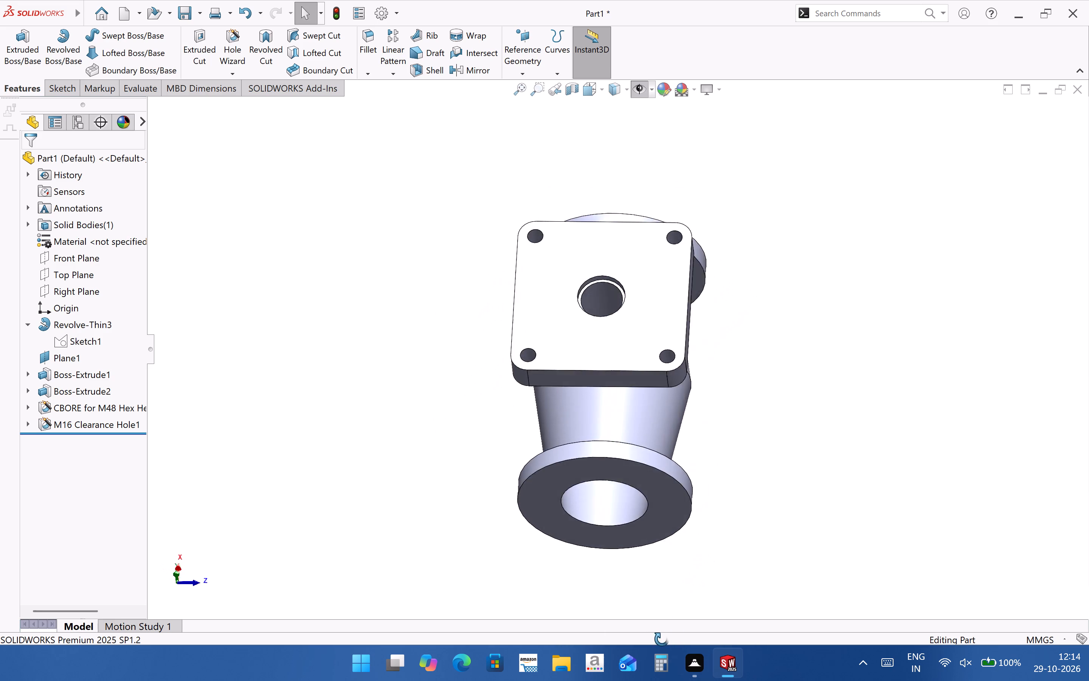
{"action": "middle_click_drag", "start_coordinate": [662, 639], "coordinate": [735, 535]}
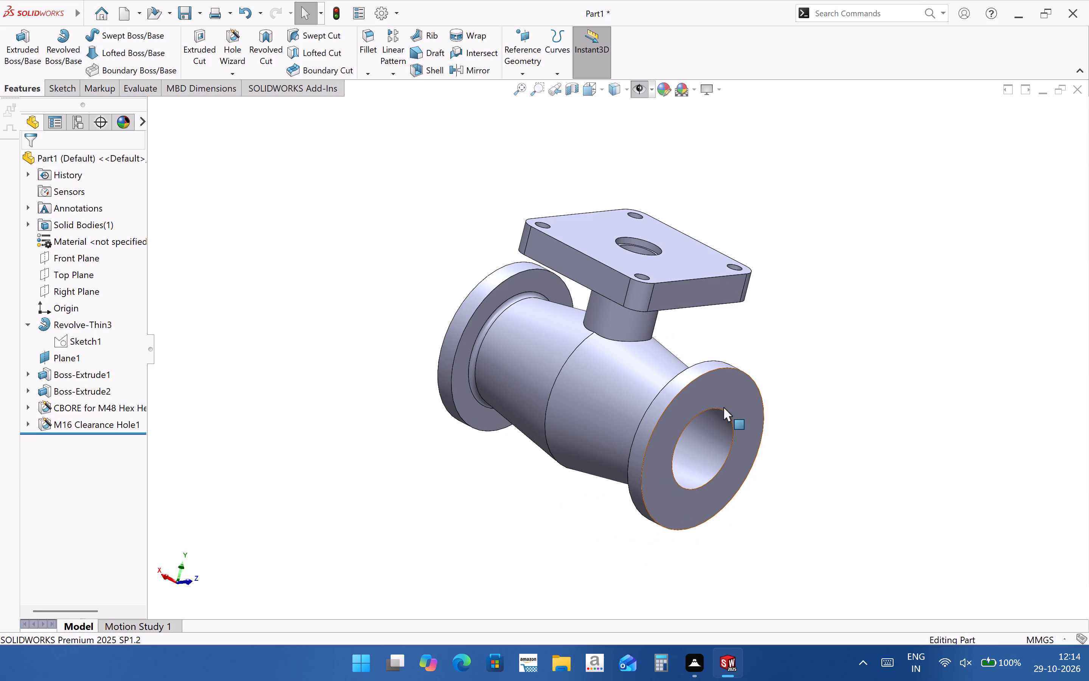
Inspect the outer face of the round end flange, viewing it straight on.
{"action": "left_click", "coordinate": [701, 370]}
{"action": "left_click", "coordinate": [844, 464]}
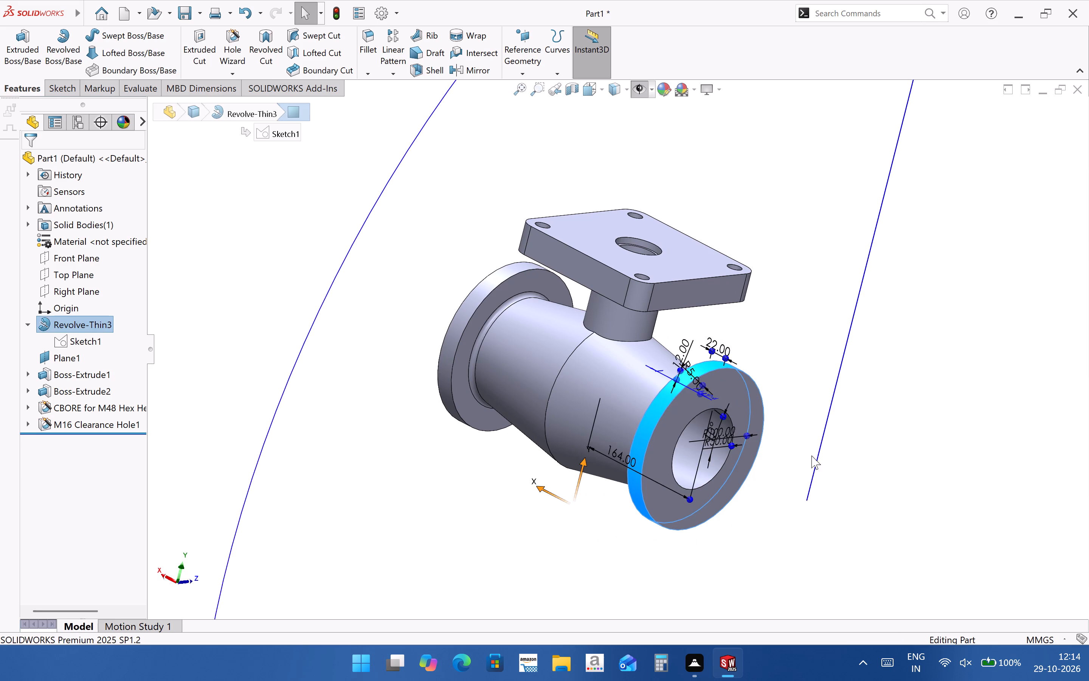
{"action": "left_click", "coordinate": [724, 404]}
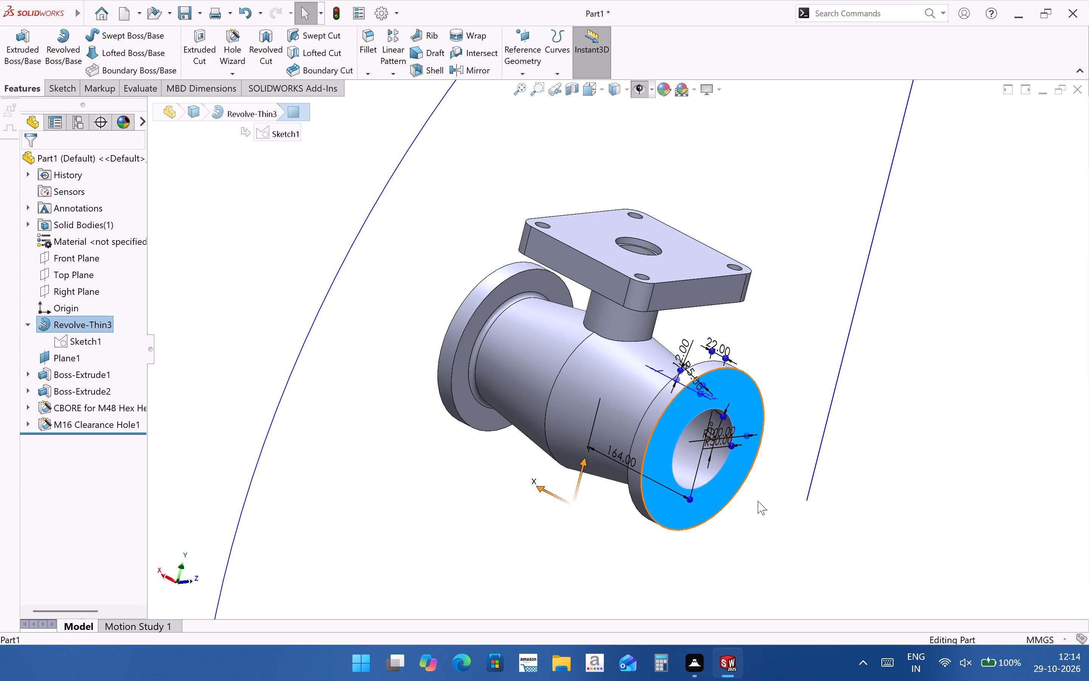
{"action": "key", "text": "ctrl+8"}
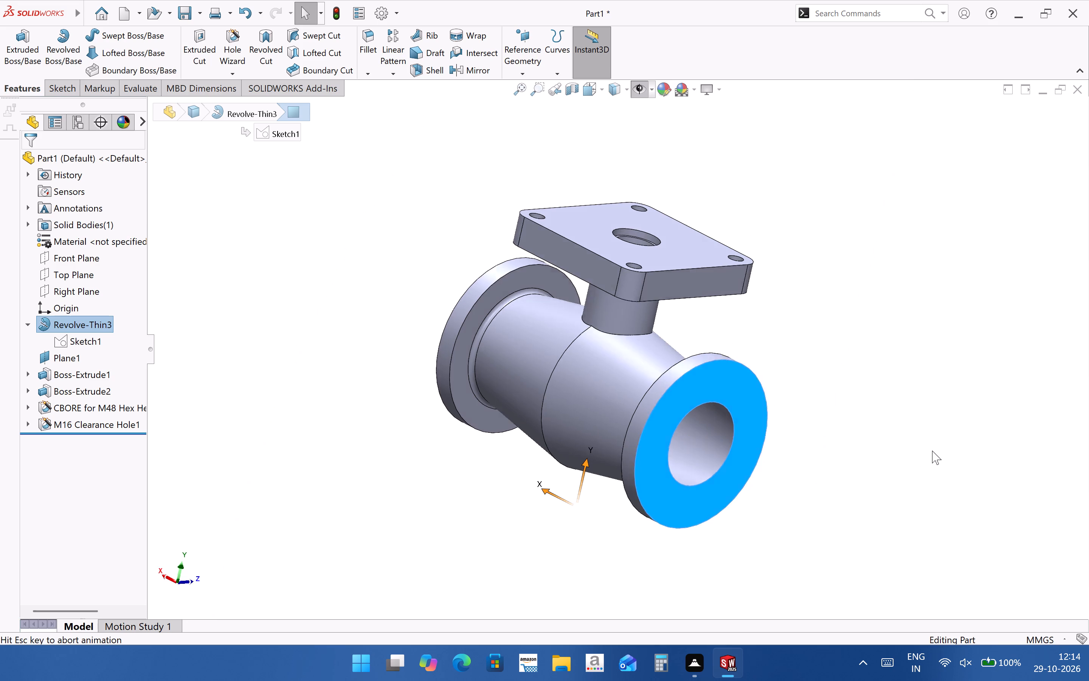
{"action": "left_click", "coordinate": [1088, 389]}
{"action": "middle_click_drag", "start_coordinate": [506, 470], "coordinate": [548, 487]}
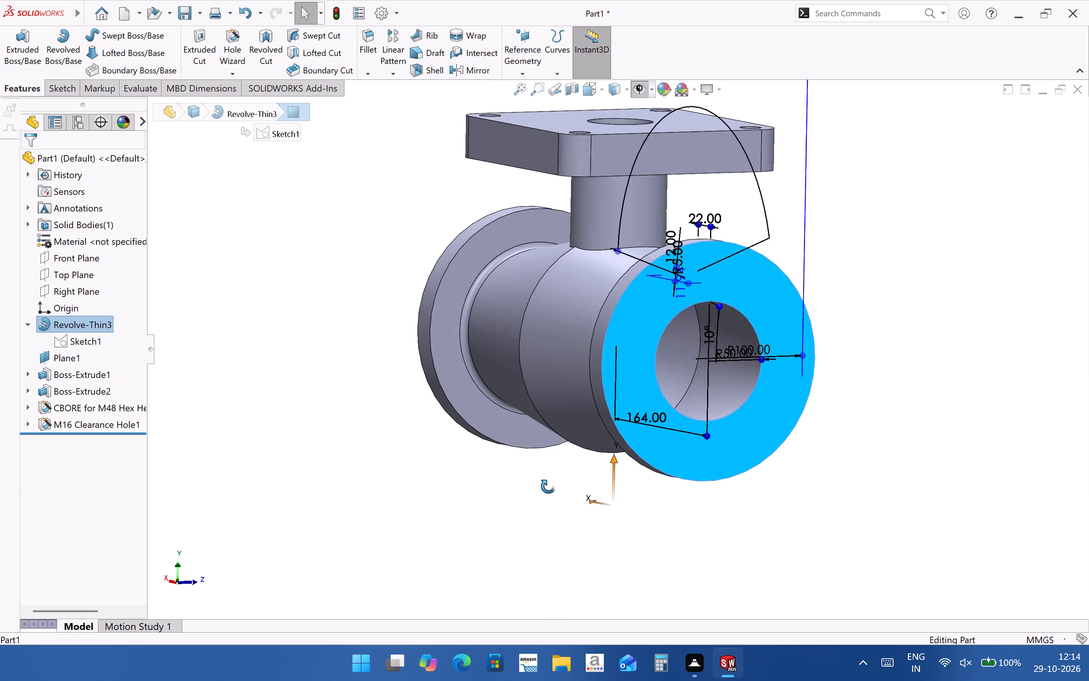
{"action": "middle_click_drag", "start_coordinate": [548, 487], "coordinate": [535, 448]}
{"action": "key", "text": "ctrl+8"}
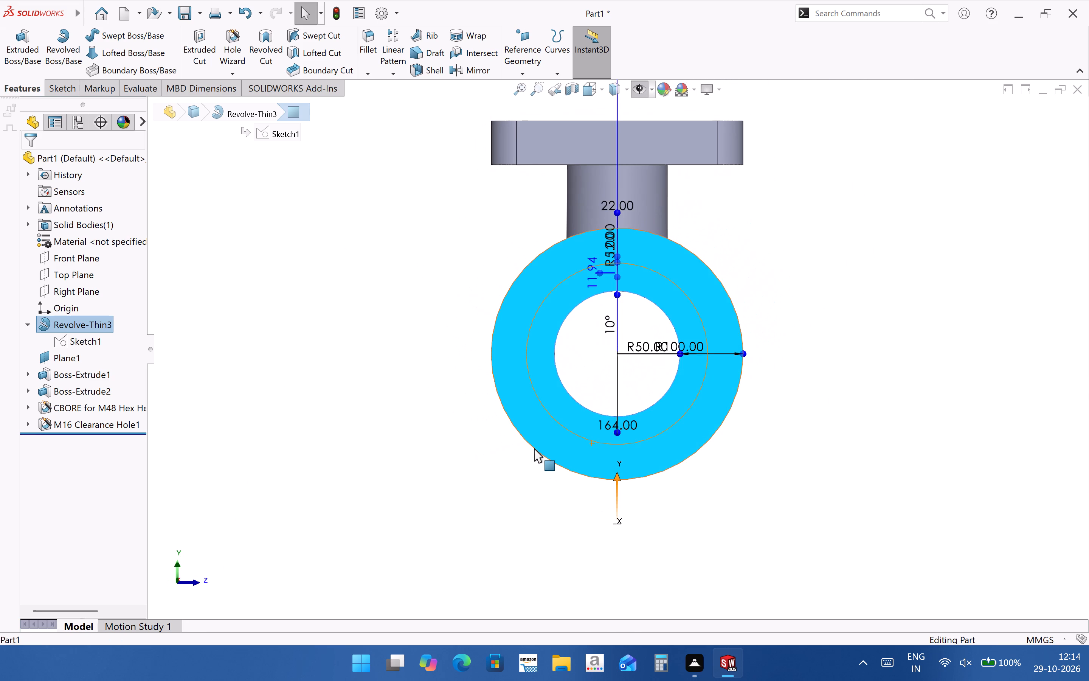
{"action": "left_click", "coordinate": [723, 437]}
{"action": "scroll", "coordinate": [658, 494], "scroll_direction": "up", "scroll_amount": 2}
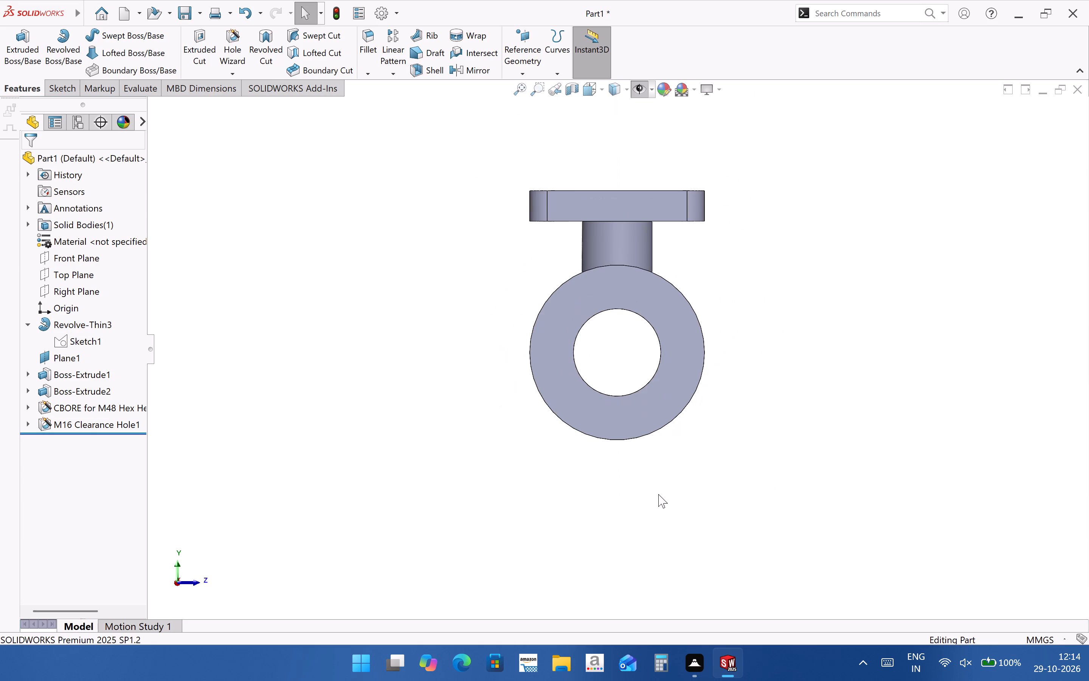
{"action": "left_click", "coordinate": [667, 415]}
{"action": "left_click", "coordinate": [746, 496]}
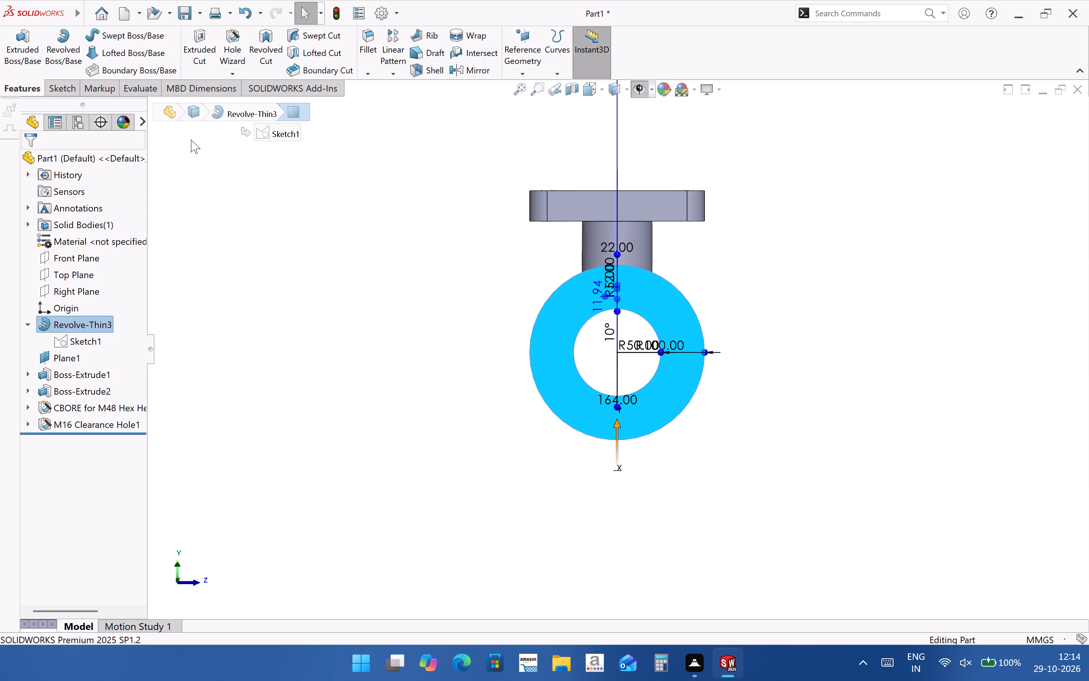
Start an 18 mm M16 clearance hole on the round end flange's outer face, placing its point about 71 mm directly above the origin.
{"action": "left_click", "coordinate": [228, 54]}
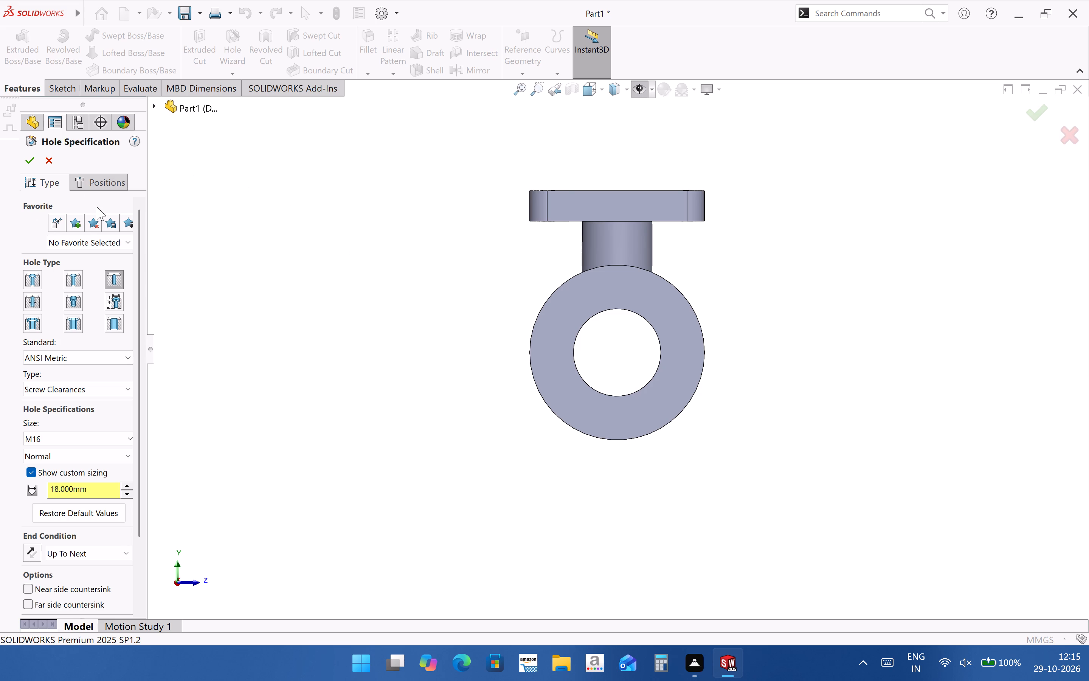
{"action": "left_click", "coordinate": [54, 160]}
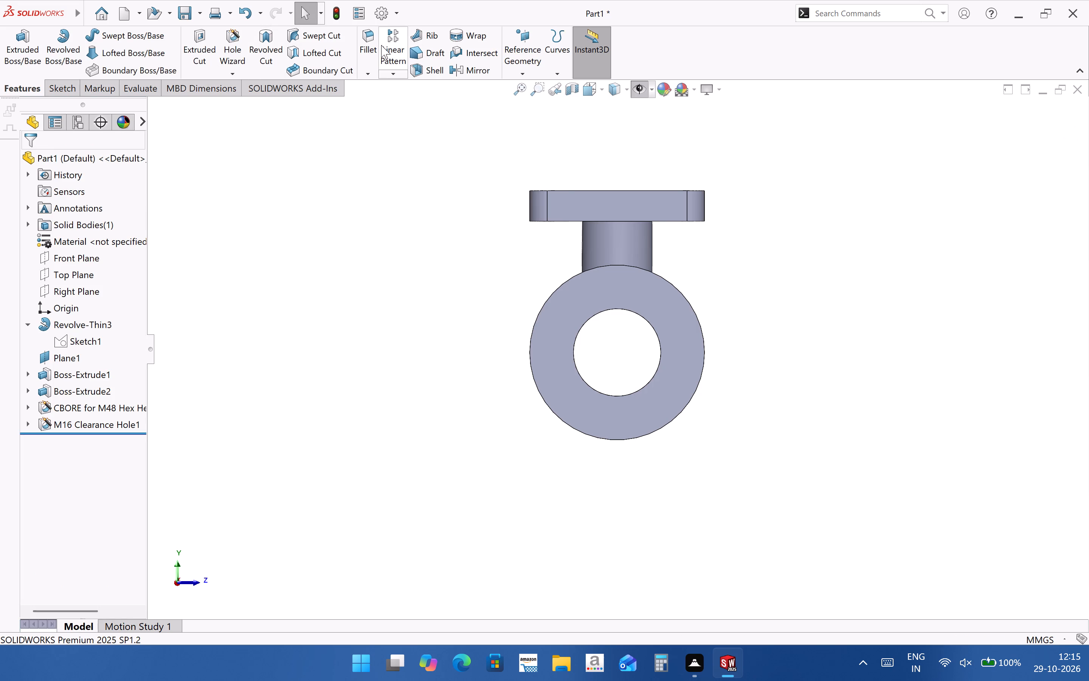
{"action": "left_click", "coordinate": [238, 43]}
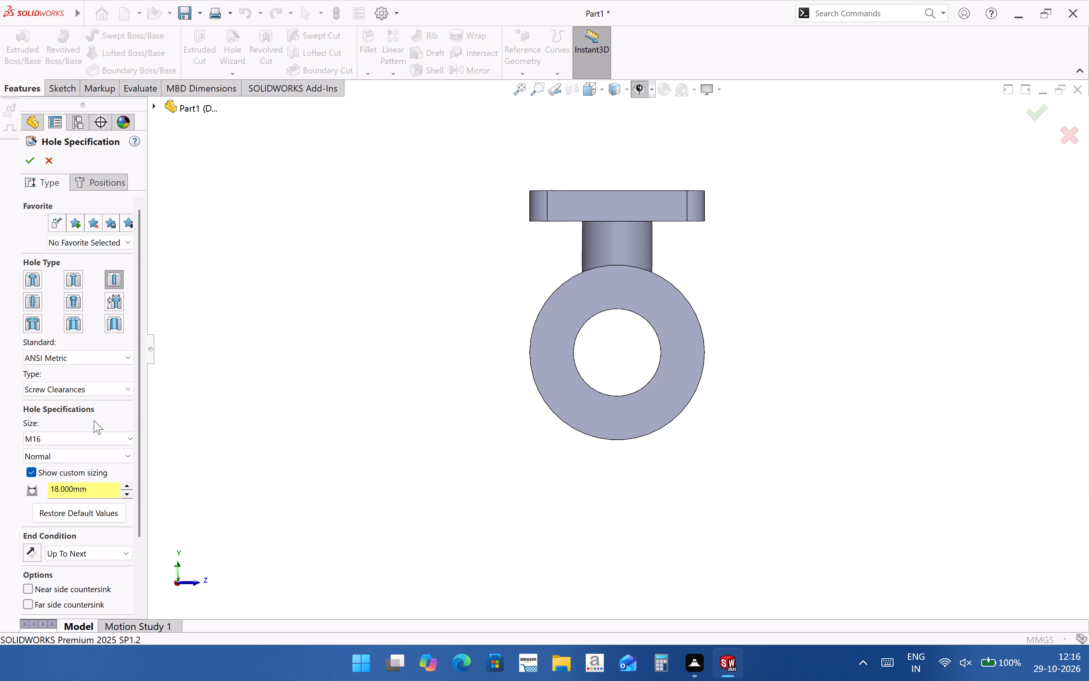
{"action": "left_click", "coordinate": [106, 182]}
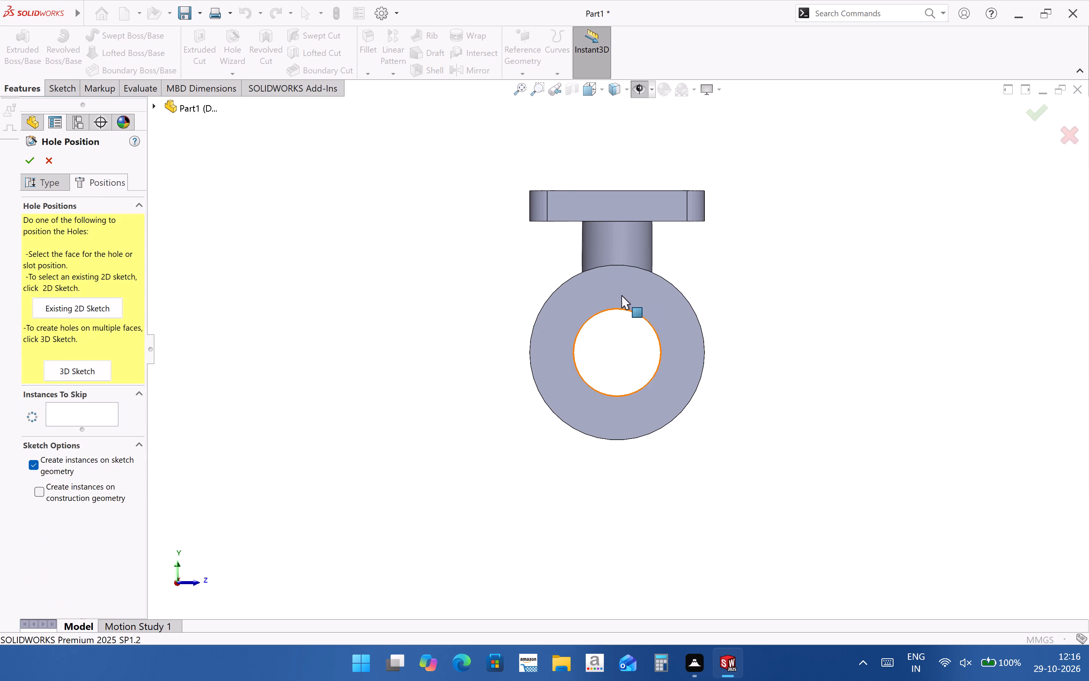
{"action": "left_click", "coordinate": [621, 294]}
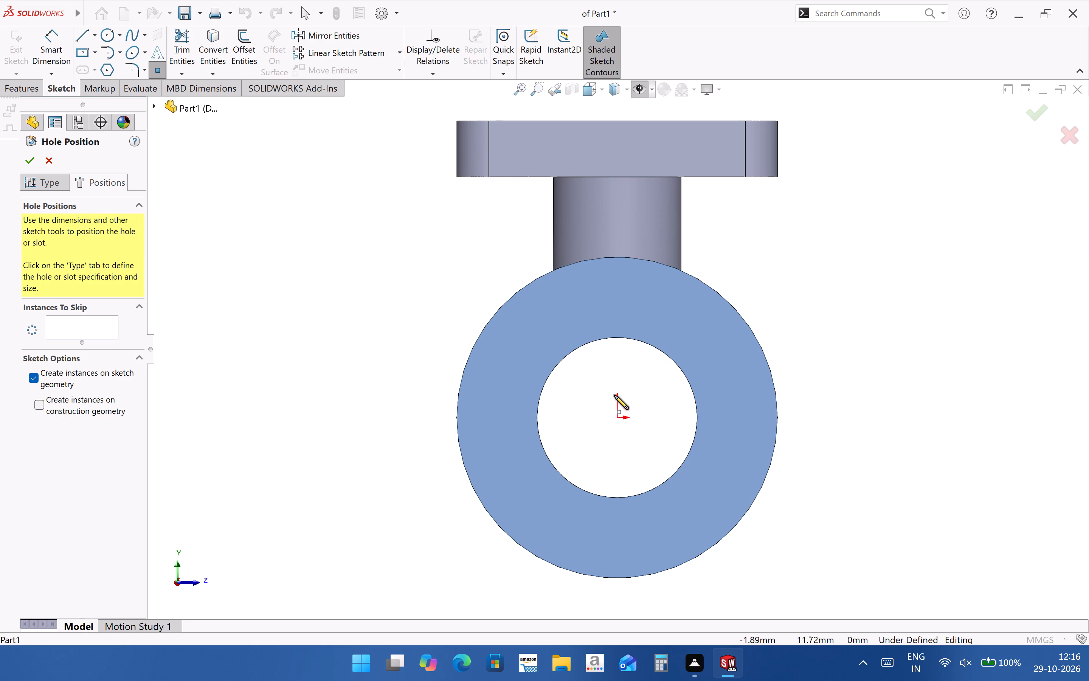
{"action": "left_click", "coordinate": [618, 303]}
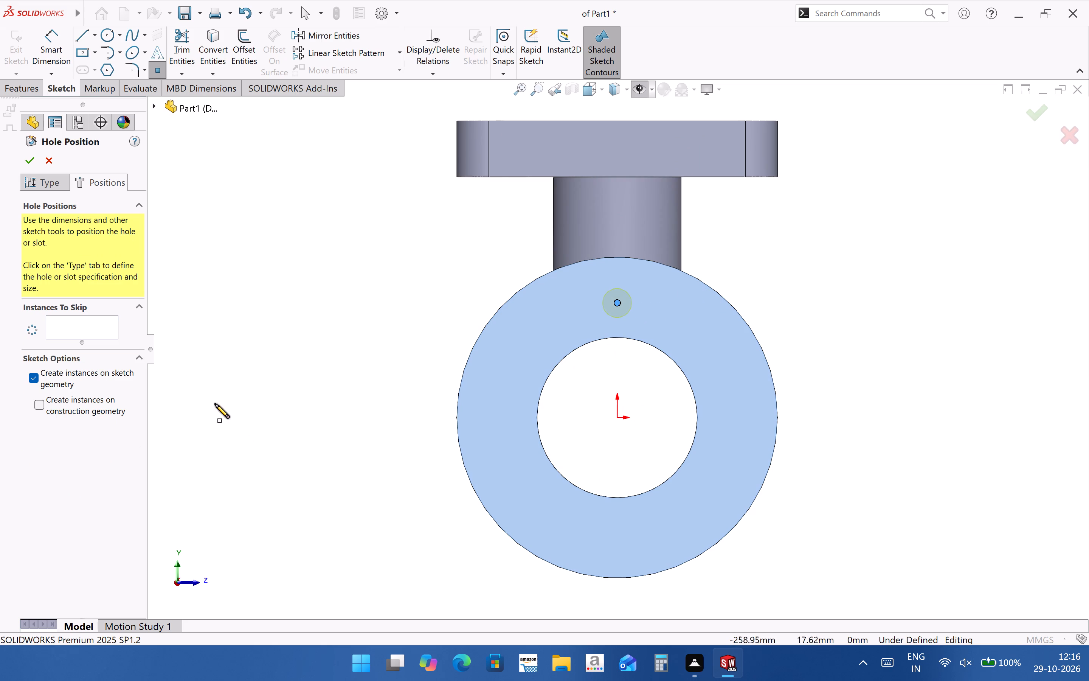
Dimension the hole point's vertical distance from the origin as 80 mm.
{"action": "left_click", "coordinate": [58, 51]}
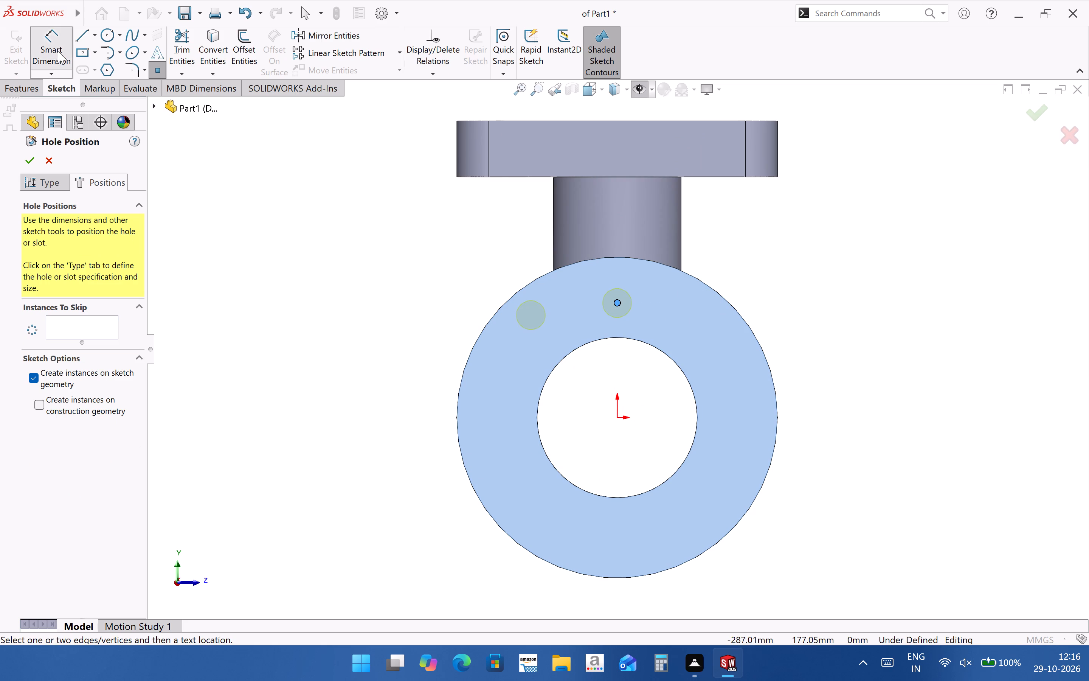
{"action": "left_click", "coordinate": [617, 305]}
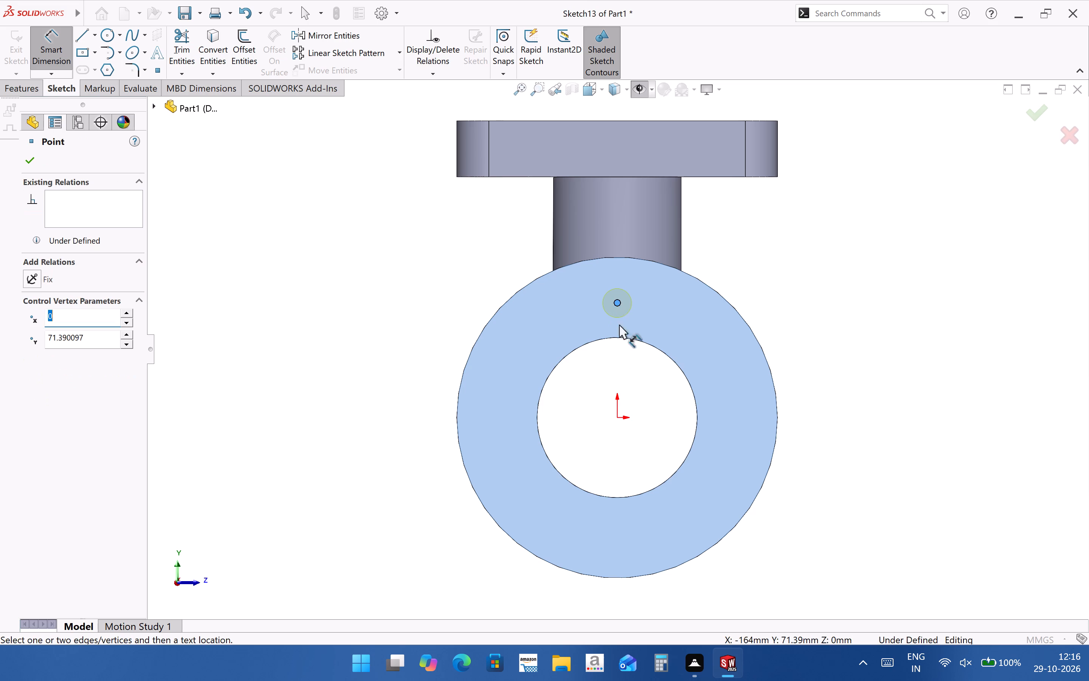
{"action": "left_click", "coordinate": [617, 418]}
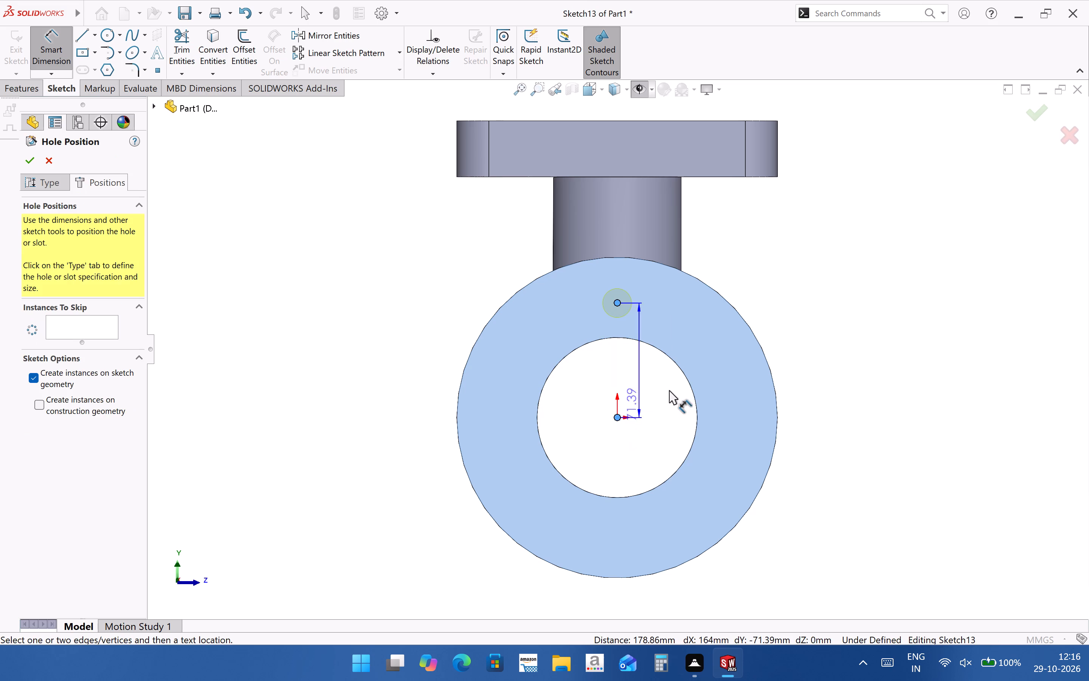
{"action": "left_click", "coordinate": [670, 390]}
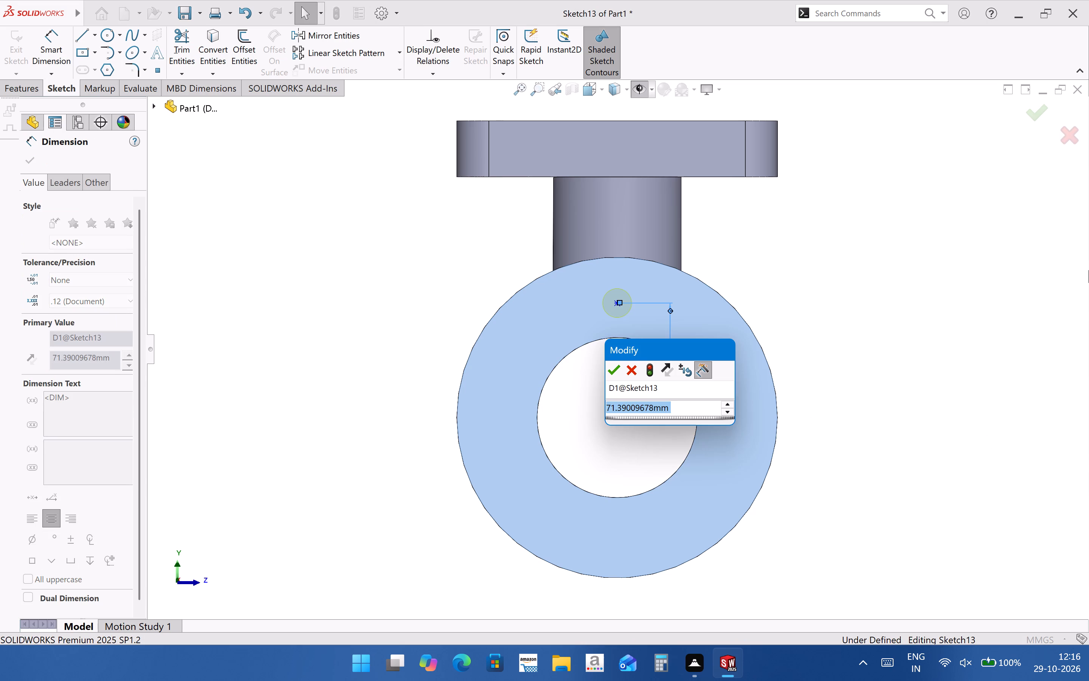
{"action": "key", "text": "8"}
{"action": "key", "text": "0"}
{"action": "key", "text": "Return"}
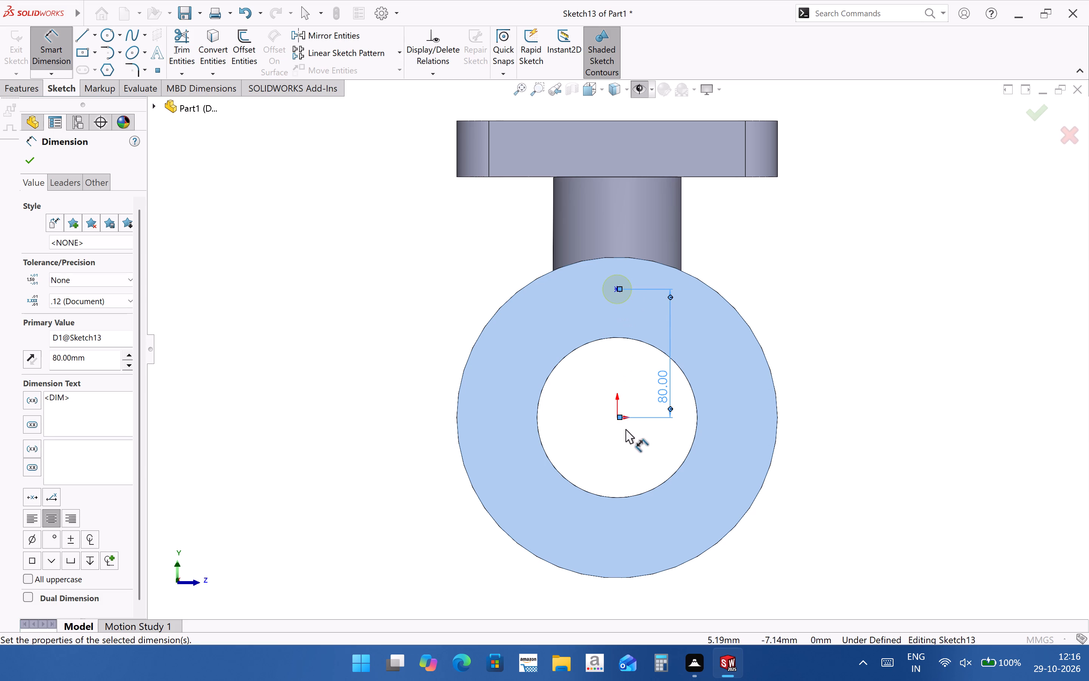
{"action": "key", "text": "Escape"}
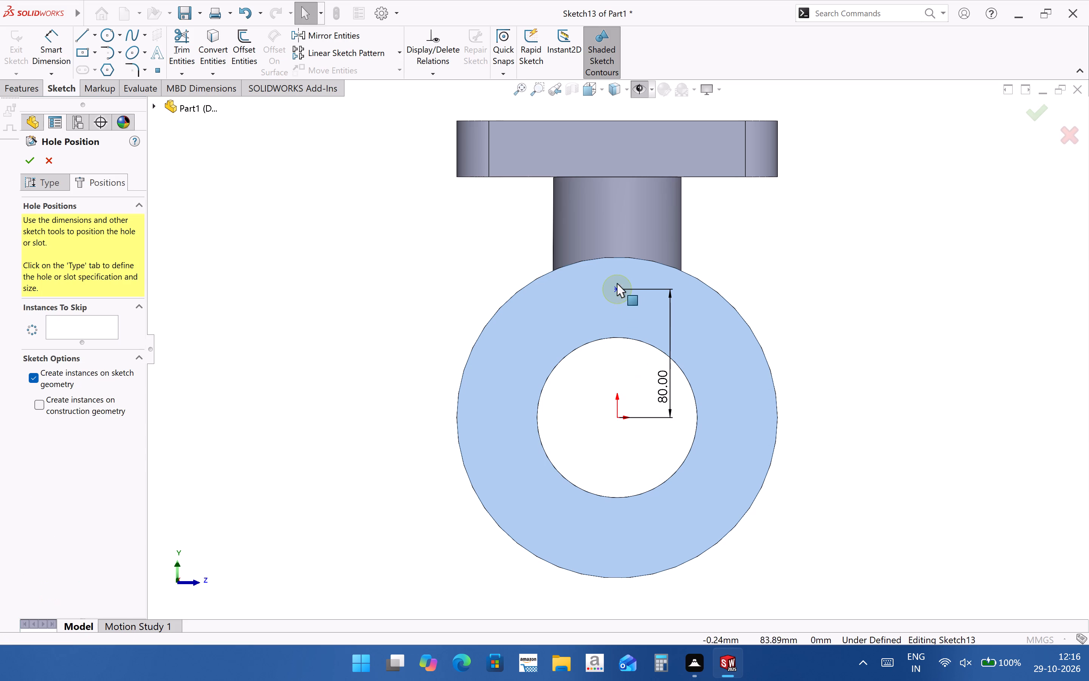
Add a vertical relation between the hole point and the origin.
{"action": "left_click", "coordinate": [616, 288]}
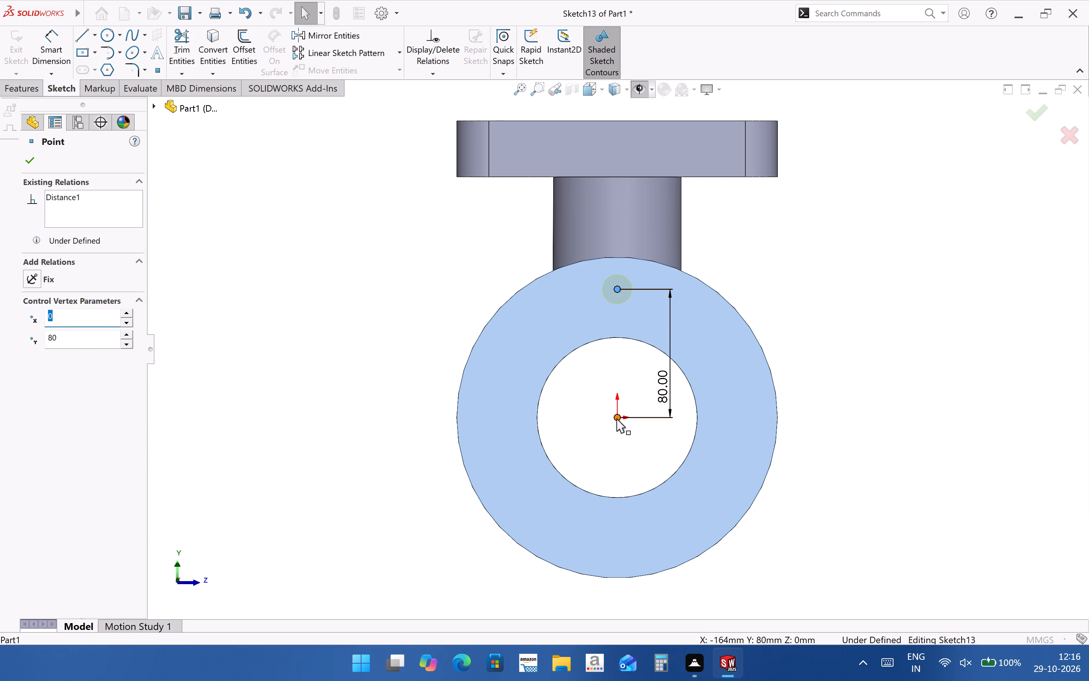
{"action": "left_click", "coordinate": [616, 418], "text": "ctrl"}
{"action": "left_click", "coordinate": [660, 380]}
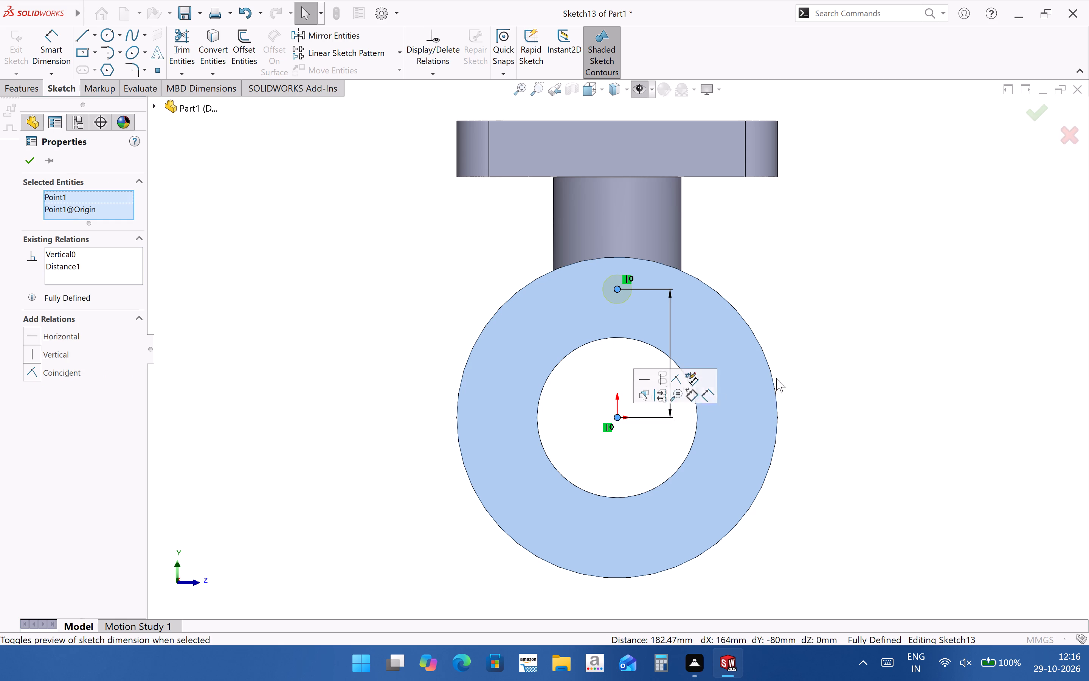
{"action": "left_click", "coordinate": [821, 381]}
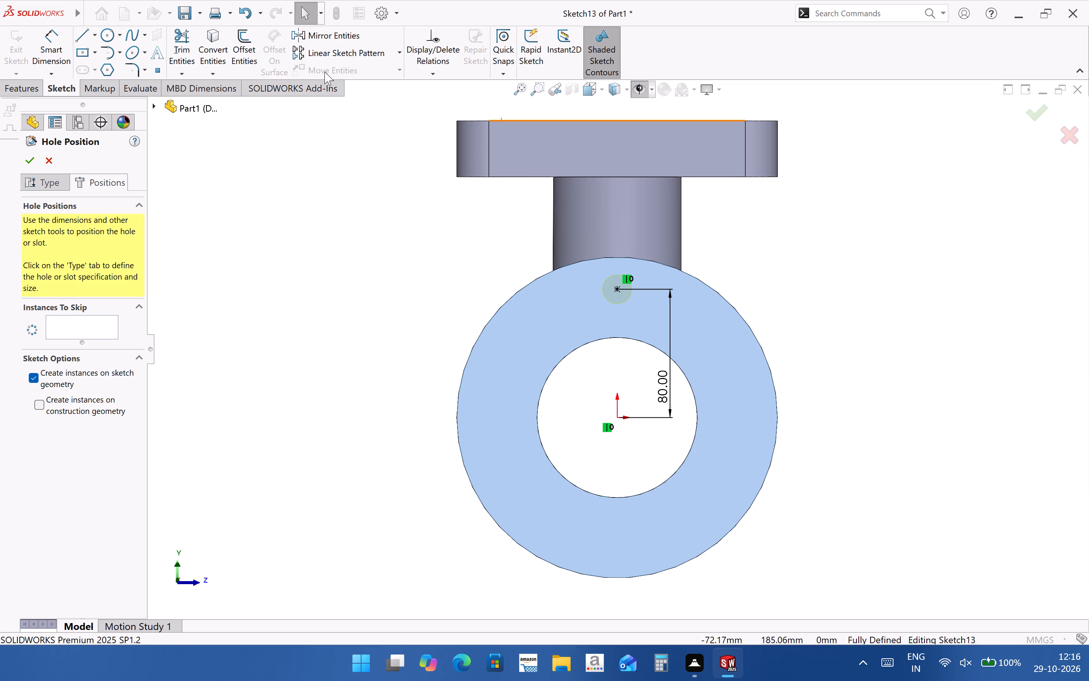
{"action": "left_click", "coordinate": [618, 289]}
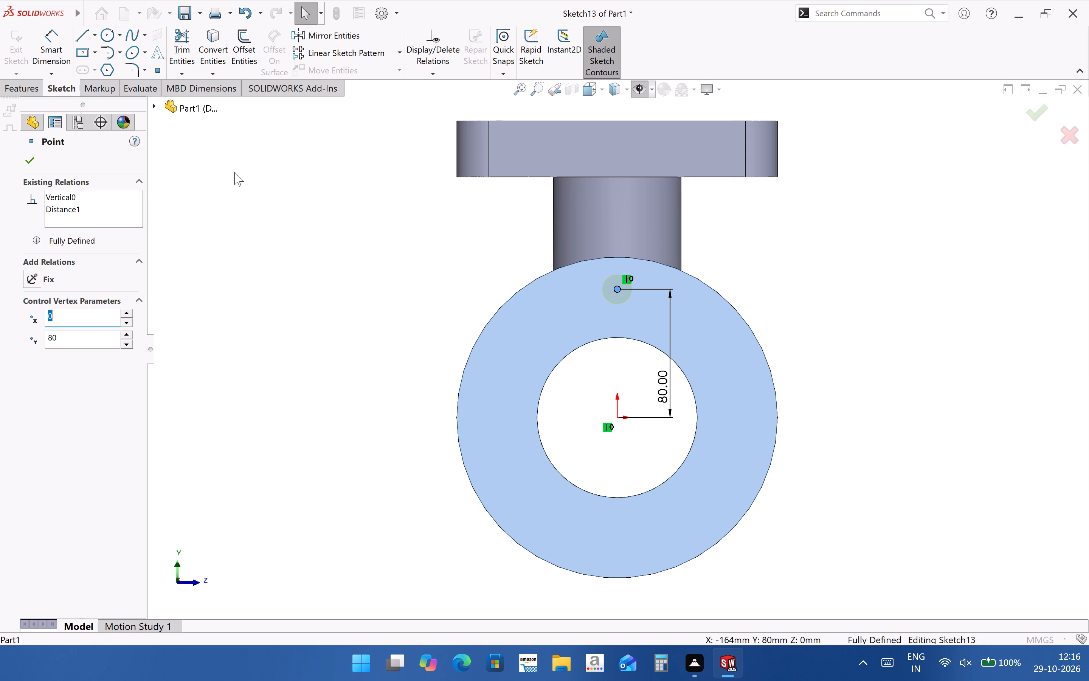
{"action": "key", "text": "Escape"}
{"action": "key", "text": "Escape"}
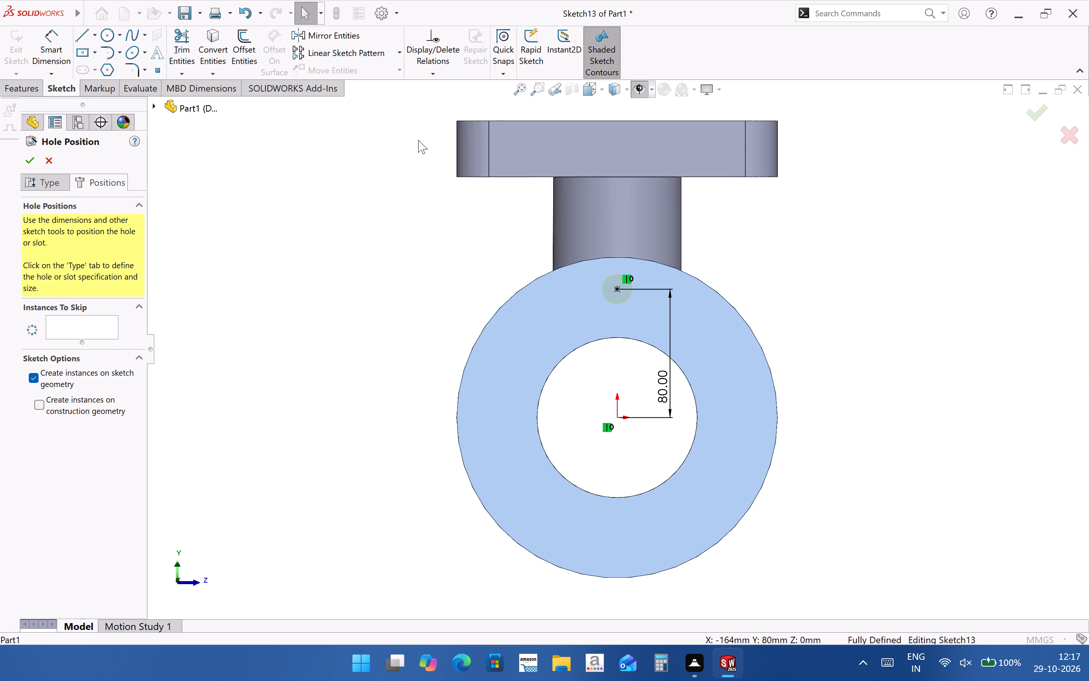
Pattern the hole point circularly around the origin with 6 equally spaced instances over 360 degrees.
{"action": "left_click", "coordinate": [617, 289]}
{"action": "left_click", "coordinate": [400, 54]}
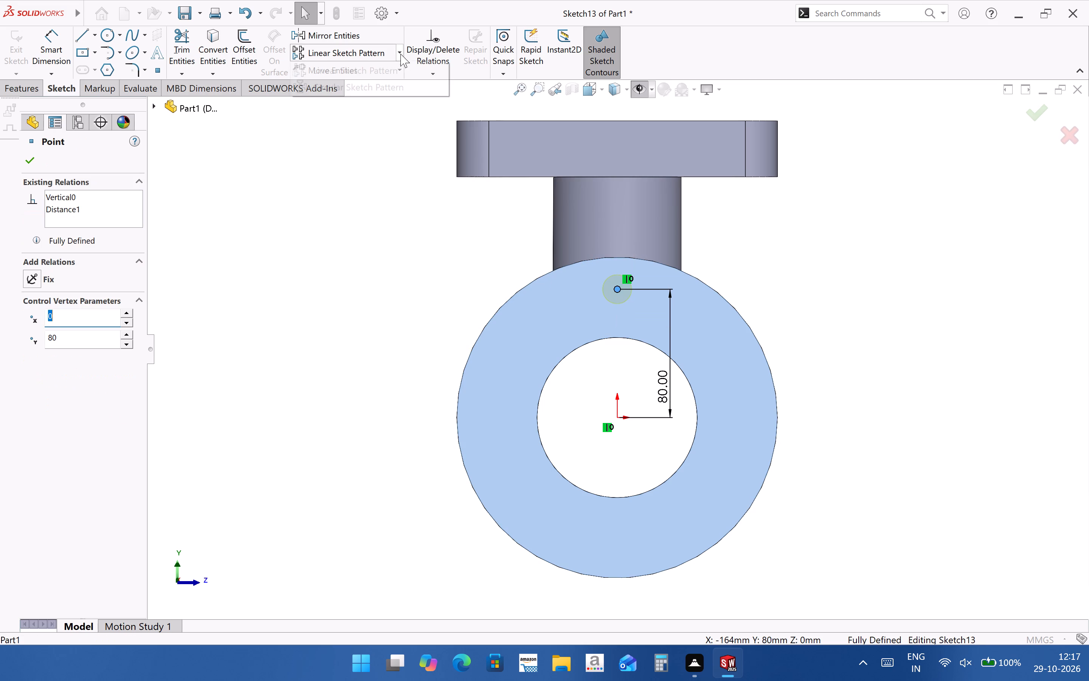
{"action": "left_click", "coordinate": [399, 92]}
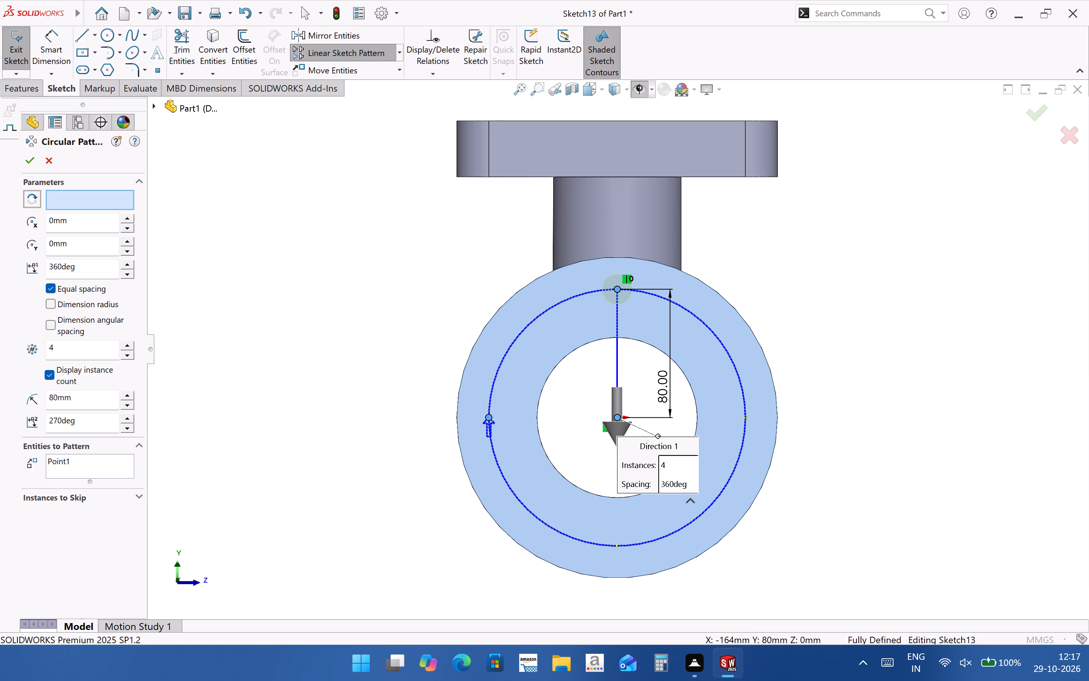
{"action": "left_click_drag", "start_coordinate": [100, 352], "coordinate": [24, 338]}
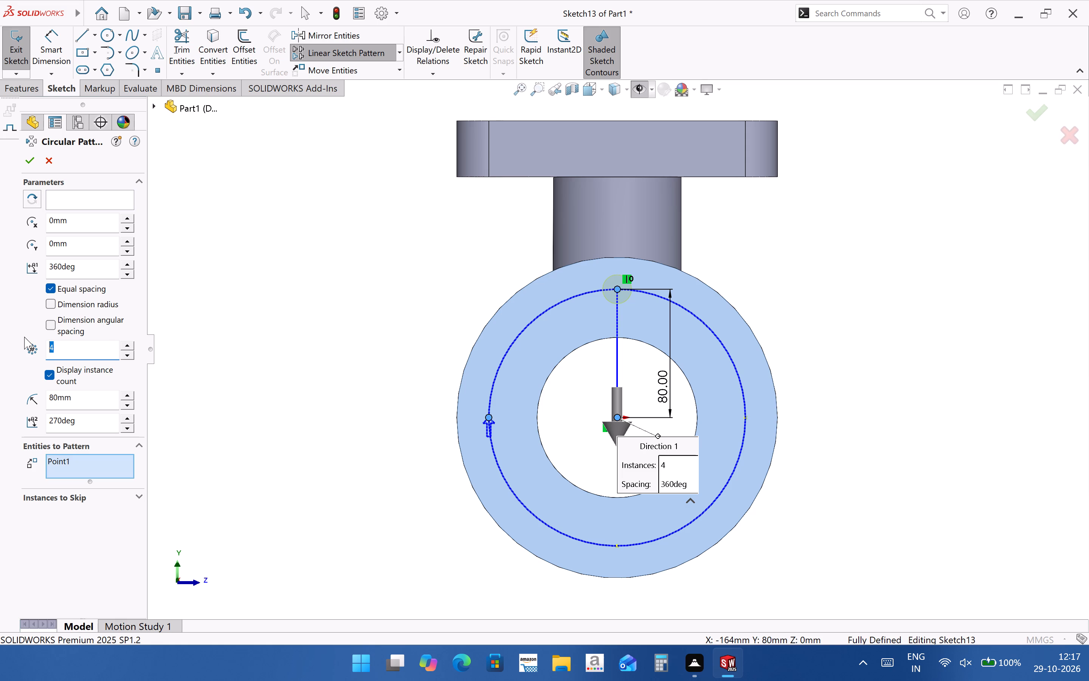
{"action": "key", "text": "6"}
{"action": "key", "text": "Return"}
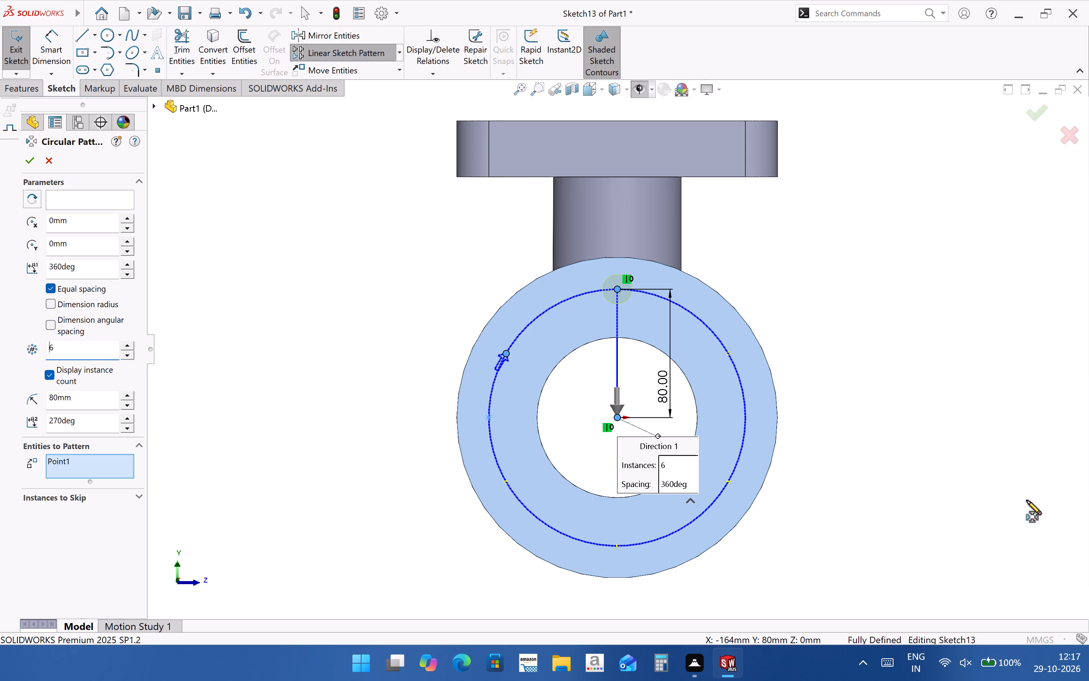
{"action": "left_click", "coordinate": [26, 163]}
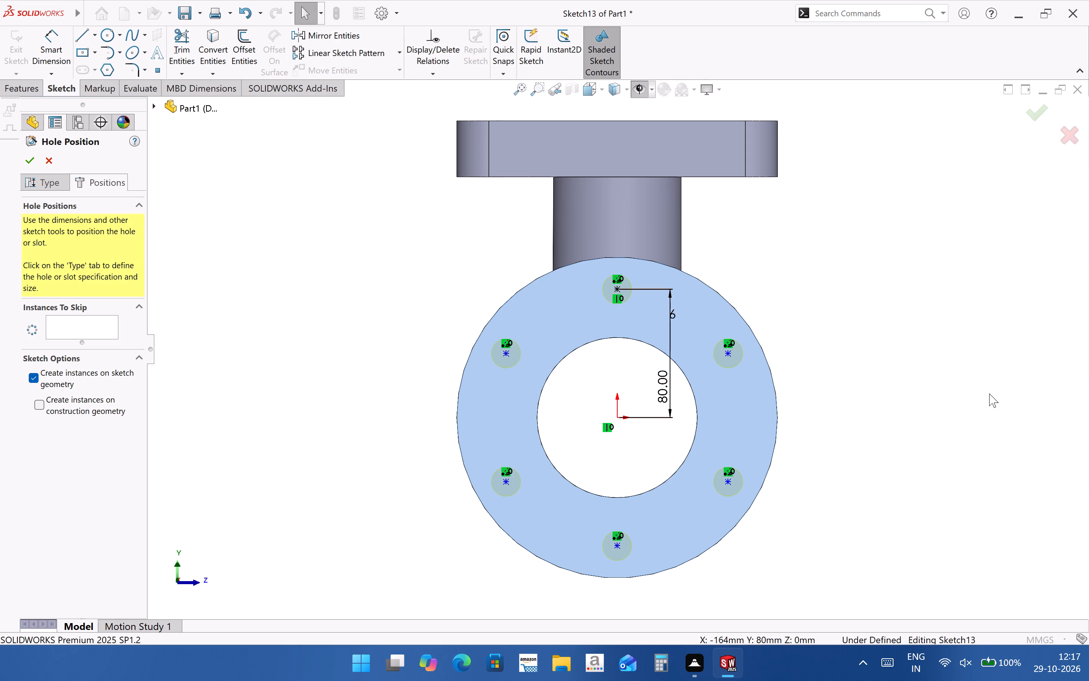
Complete the patterned M16 clearance hole feature on the round end flange.
{"action": "left_click", "coordinate": [1036, 117]}
{"action": "left_click", "coordinate": [925, 410]}
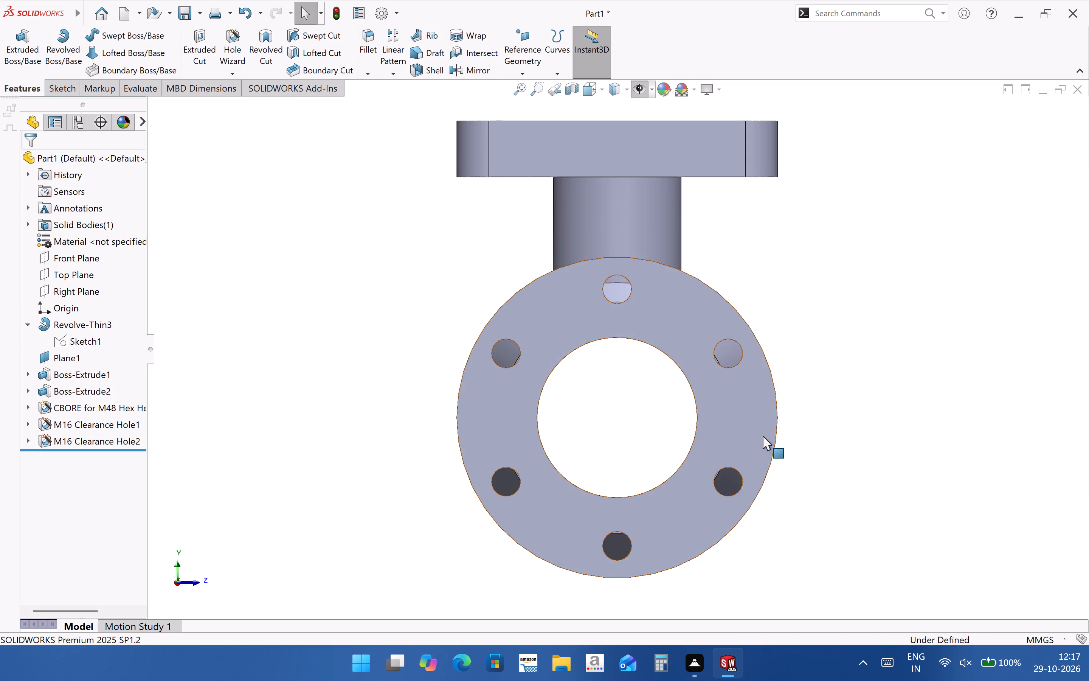
Examine the body and both end flanges from several sides, inspecting the uppermost 18 mm flange hole and its dimensions.
{"action": "scroll", "coordinate": [763, 436], "scroll_direction": "up", "scroll_amount": 2}
{"action": "middle_click_drag", "start_coordinate": [764, 437], "coordinate": [745, 375]}
{"action": "middle_click_drag", "start_coordinate": [712, 414], "coordinate": [697, 434]}
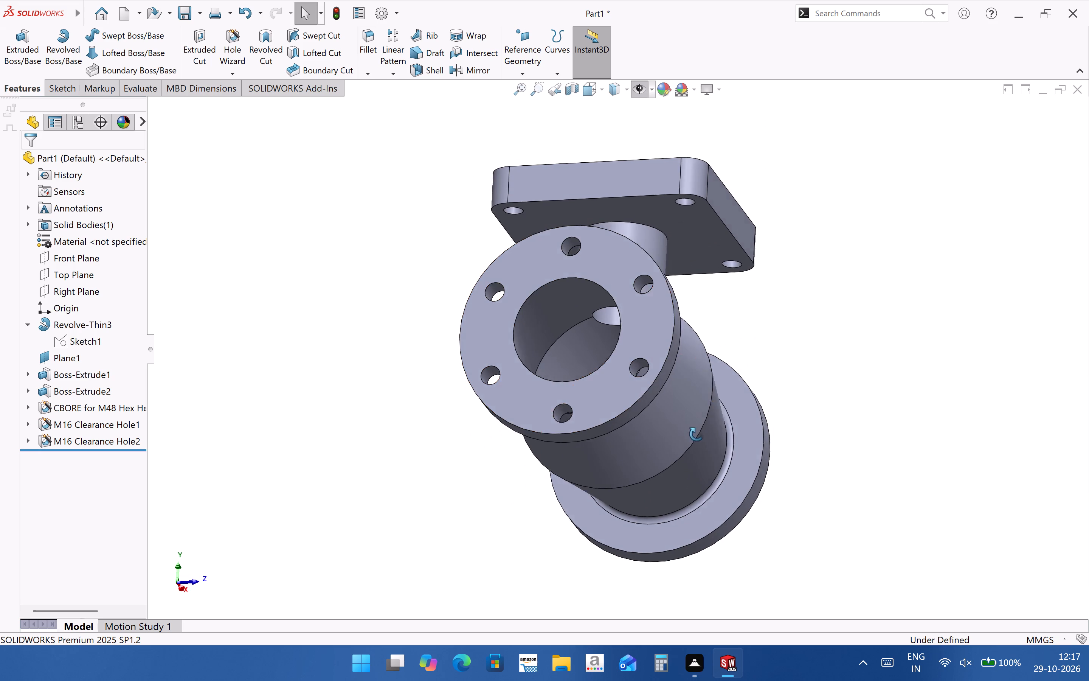
{"action": "middle_click_drag", "start_coordinate": [697, 434], "coordinate": [498, 510]}
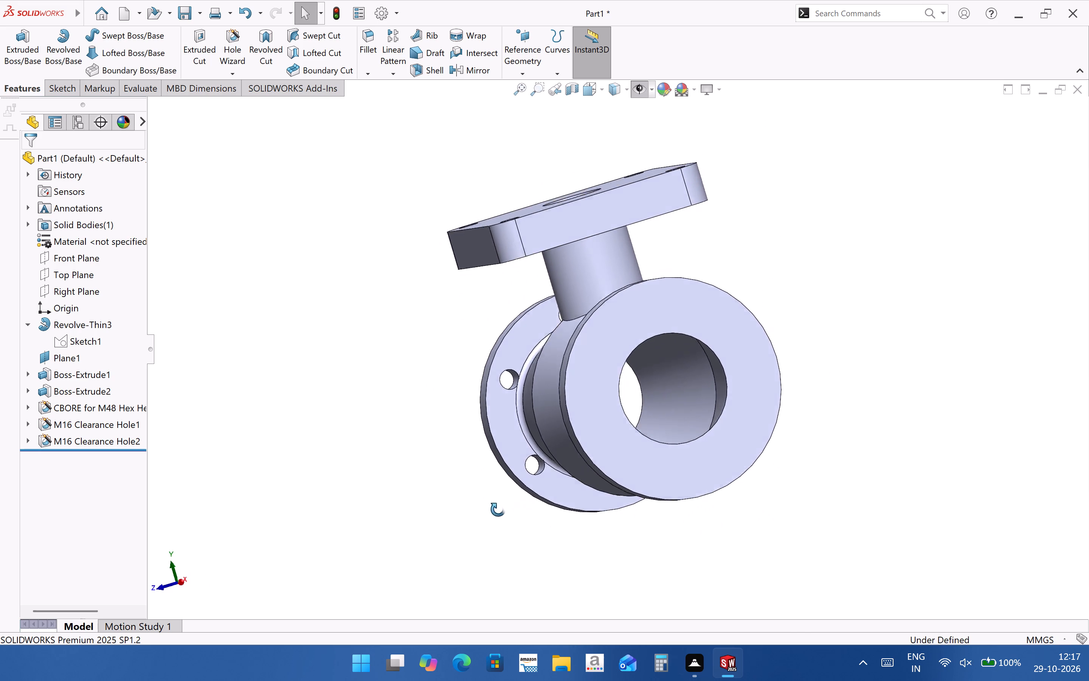
{"action": "middle_click_drag", "start_coordinate": [498, 510], "coordinate": [532, 486]}
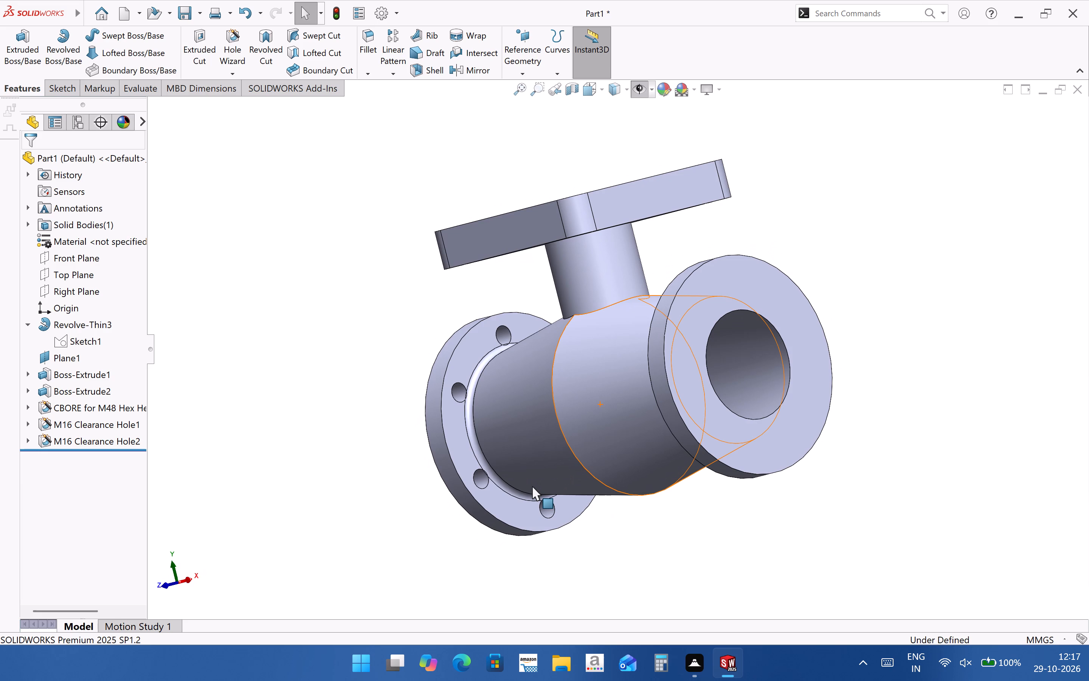
{"action": "middle_click_drag", "start_coordinate": [535, 487], "coordinate": [683, 438]}
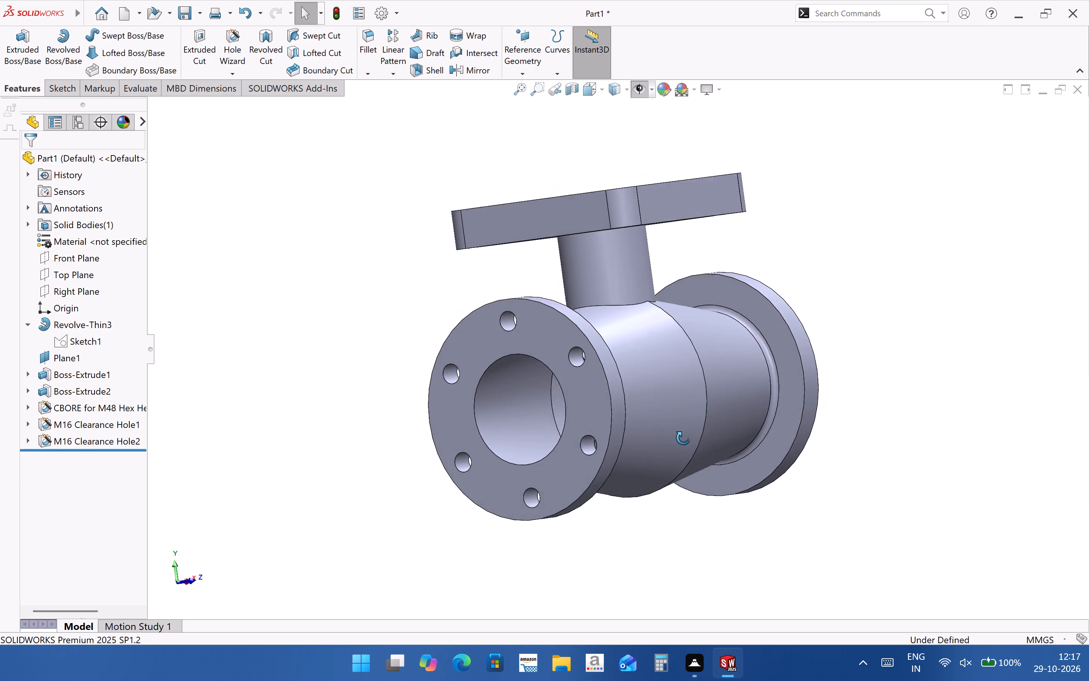
{"action": "middle_click_drag", "start_coordinate": [683, 438], "coordinate": [643, 530]}
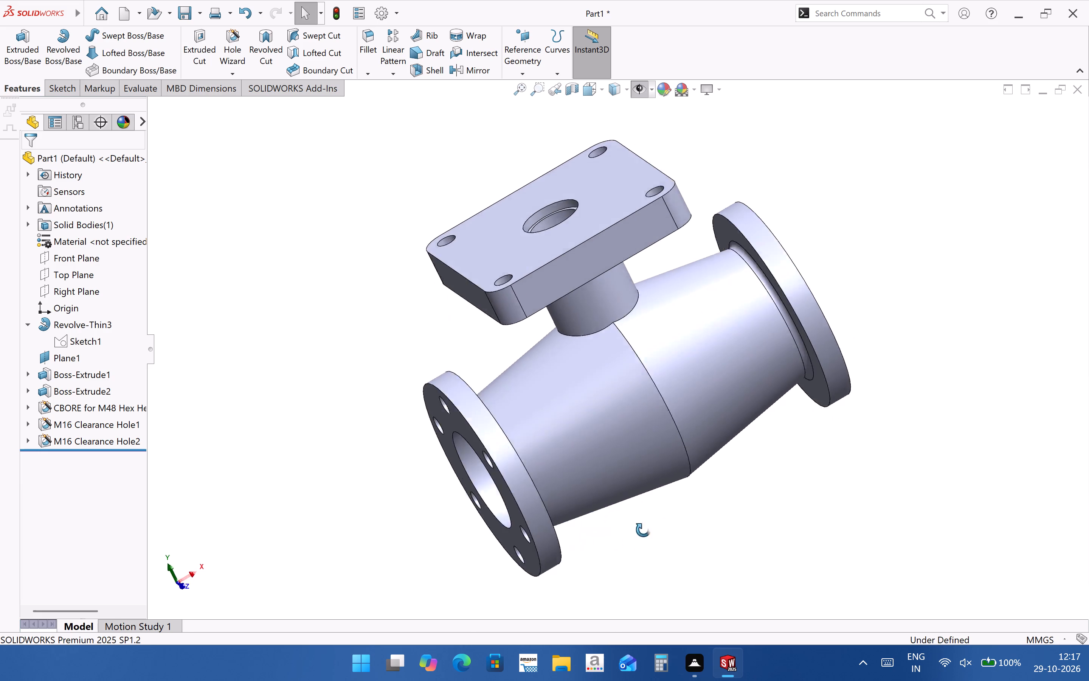
{"action": "middle_click_drag", "start_coordinate": [643, 530], "coordinate": [748, 476]}
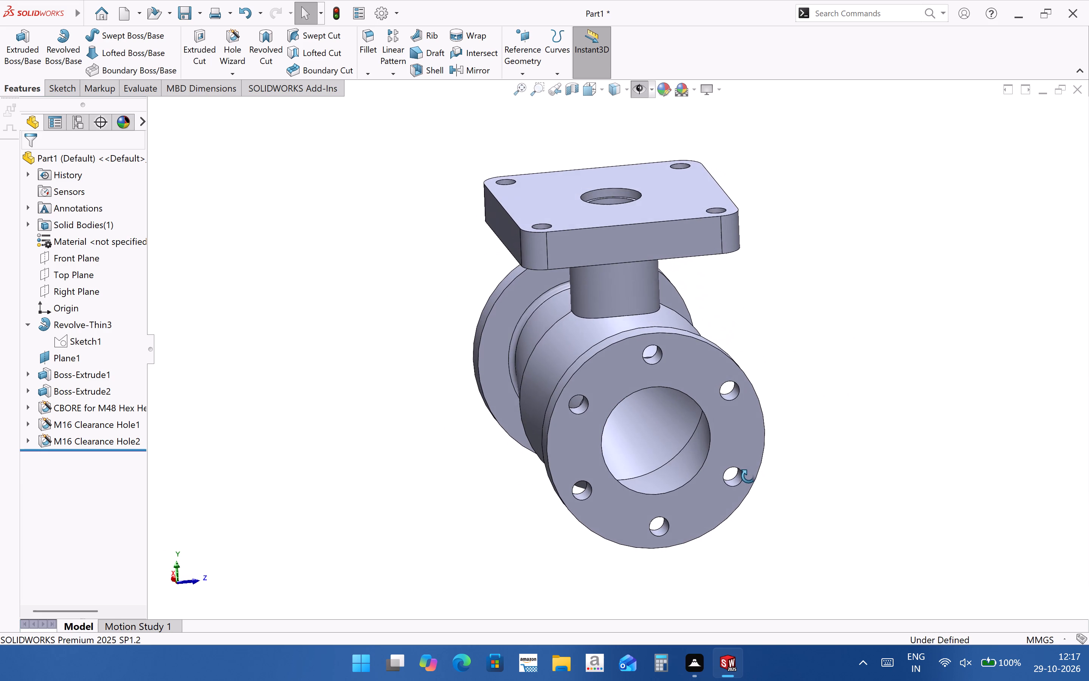
{"action": "middle_click_drag", "start_coordinate": [748, 476], "coordinate": [749, 477]}
{"action": "scroll", "coordinate": [655, 363], "scroll_direction": "down", "scroll_amount": 3}
{"action": "middle_click_drag", "start_coordinate": [674, 385], "coordinate": [692, 404]}
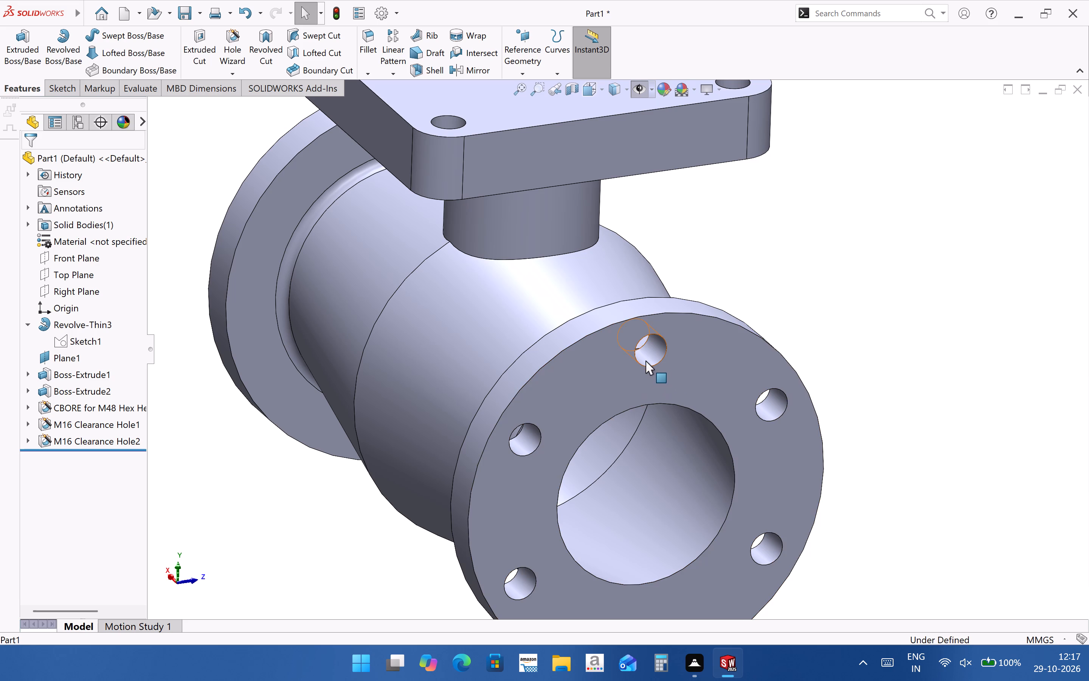
{"action": "left_click", "coordinate": [650, 357]}
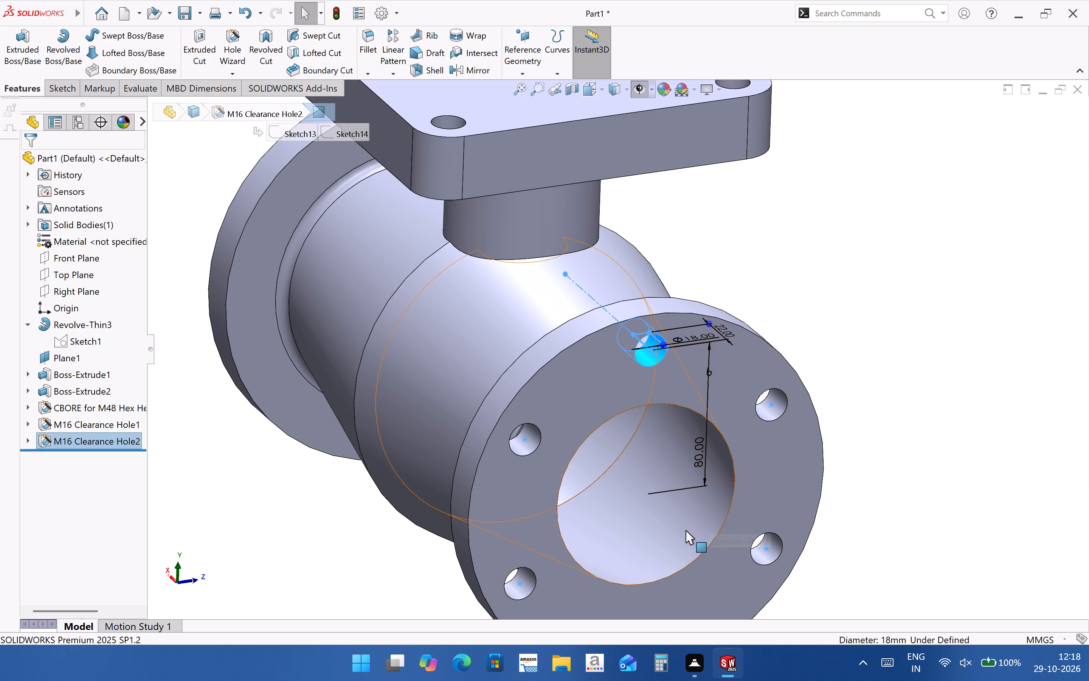
{"action": "middle_click_drag", "start_coordinate": [686, 530], "coordinate": [660, 465]}
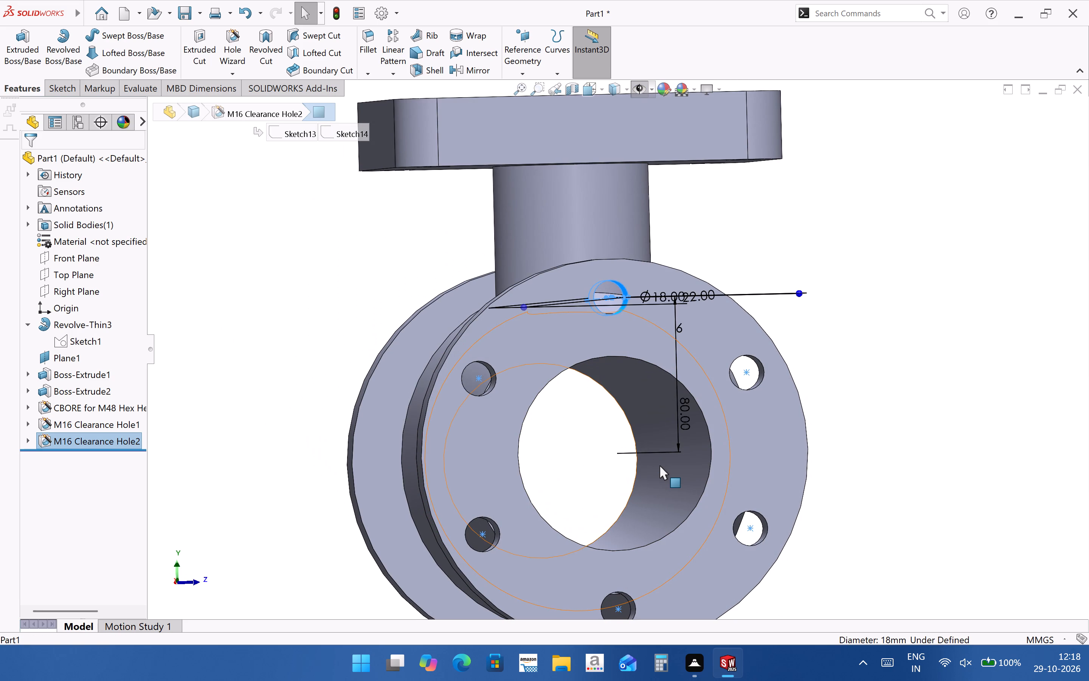
{"action": "scroll", "coordinate": [645, 453], "scroll_direction": "up", "scroll_amount": 4}
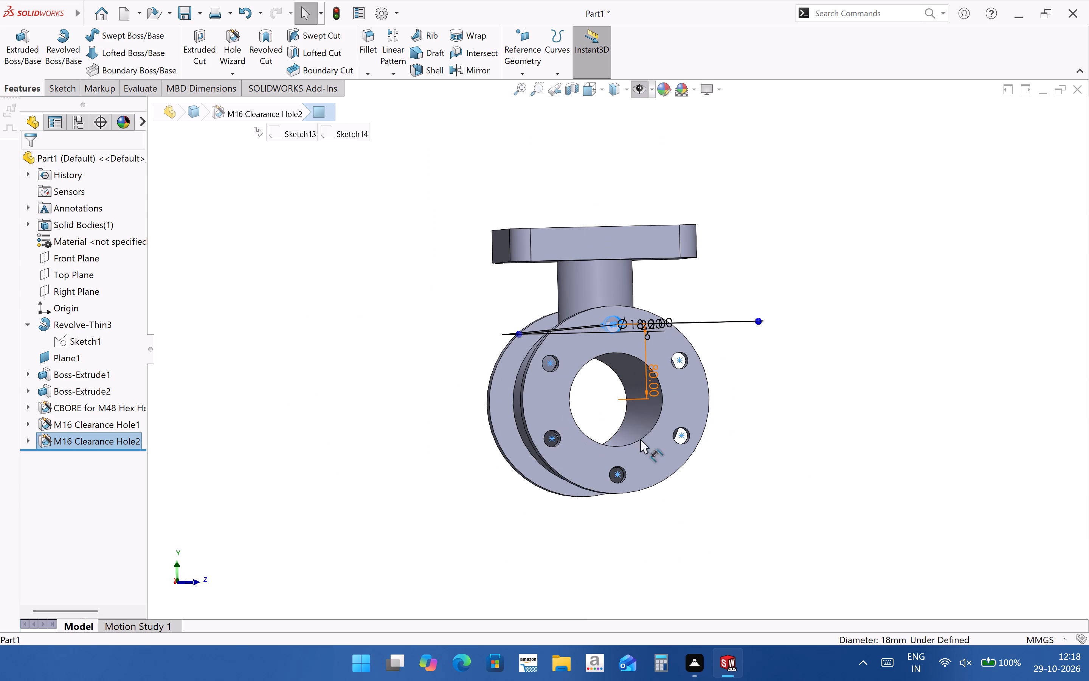
{"action": "left_click", "coordinate": [827, 418]}
Edit the revolved body's profile sketch, setting the inner bore radius at the flange end to 45 mm, and rebuild.
{"action": "middle_click_drag", "start_coordinate": [698, 428], "coordinate": [525, 433]}
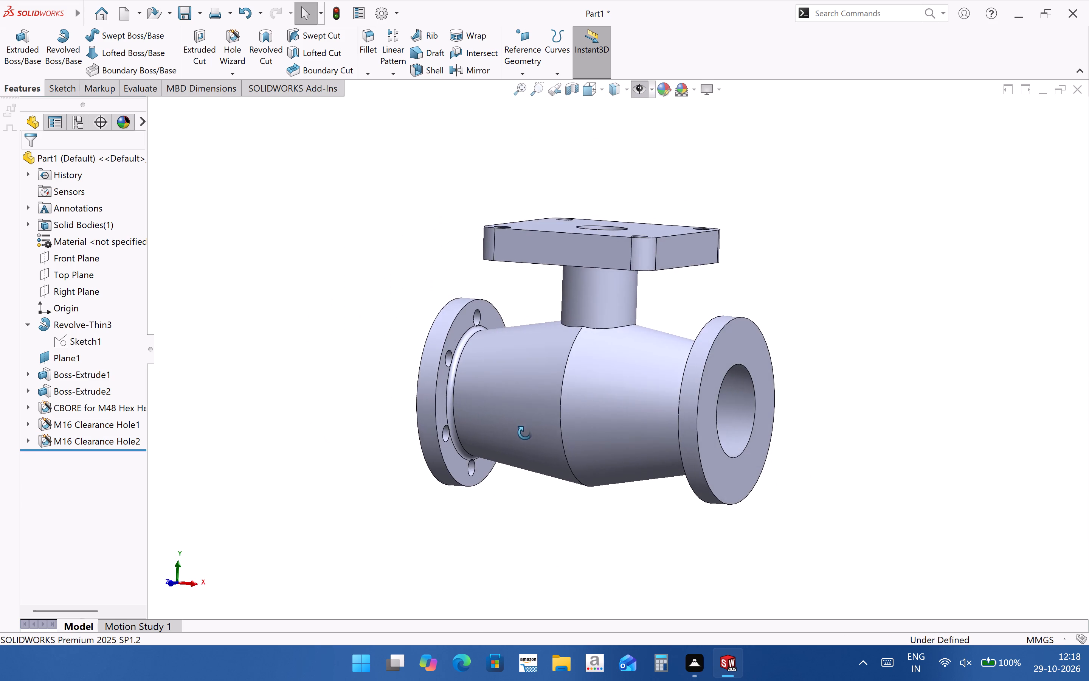
{"action": "middle_click_drag", "start_coordinate": [525, 433], "coordinate": [524, 432]}
{"action": "scroll", "coordinate": [463, 353], "scroll_direction": "down", "scroll_amount": 3}
{"action": "middle_click_drag", "start_coordinate": [520, 406], "coordinate": [544, 416]}
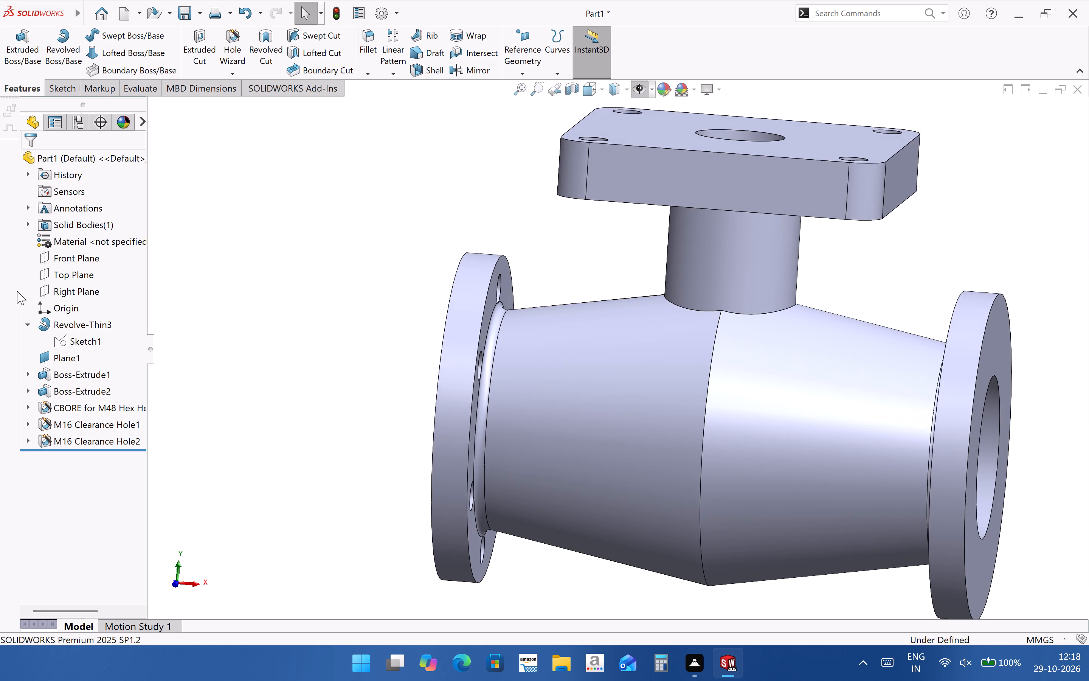
{"action": "left_click", "coordinate": [77, 345]}
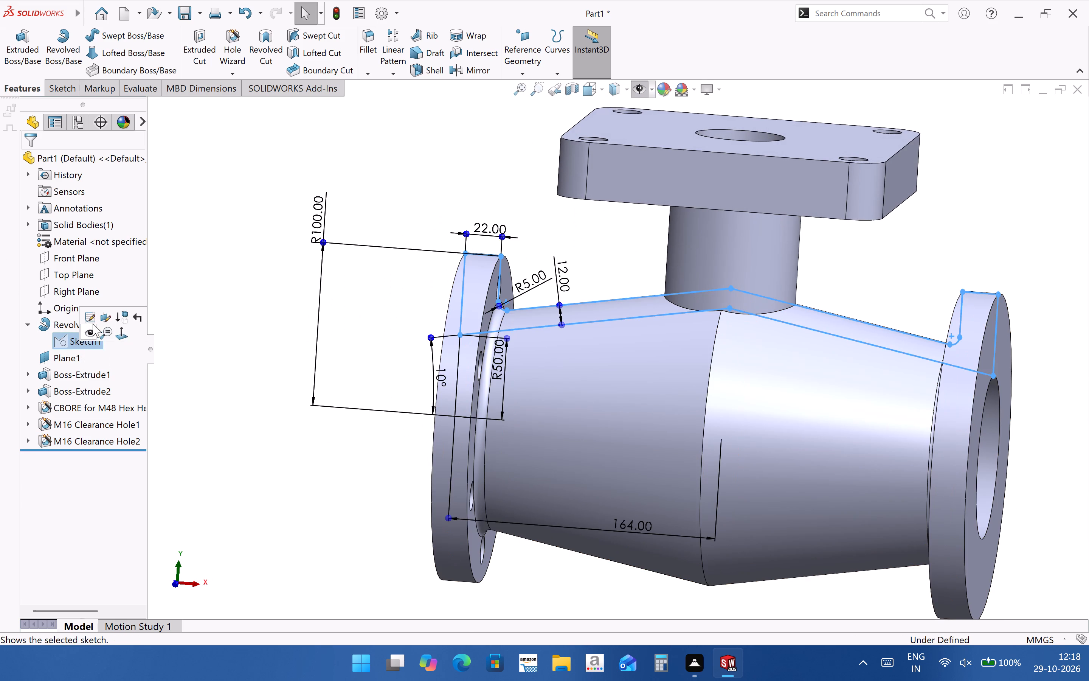
{"action": "left_click", "coordinate": [93, 323]}
{"action": "scroll", "coordinate": [591, 425], "scroll_direction": "up", "scroll_amount": 2}
{"action": "scroll", "coordinate": [539, 235], "scroll_direction": "down", "scroll_amount": 4}
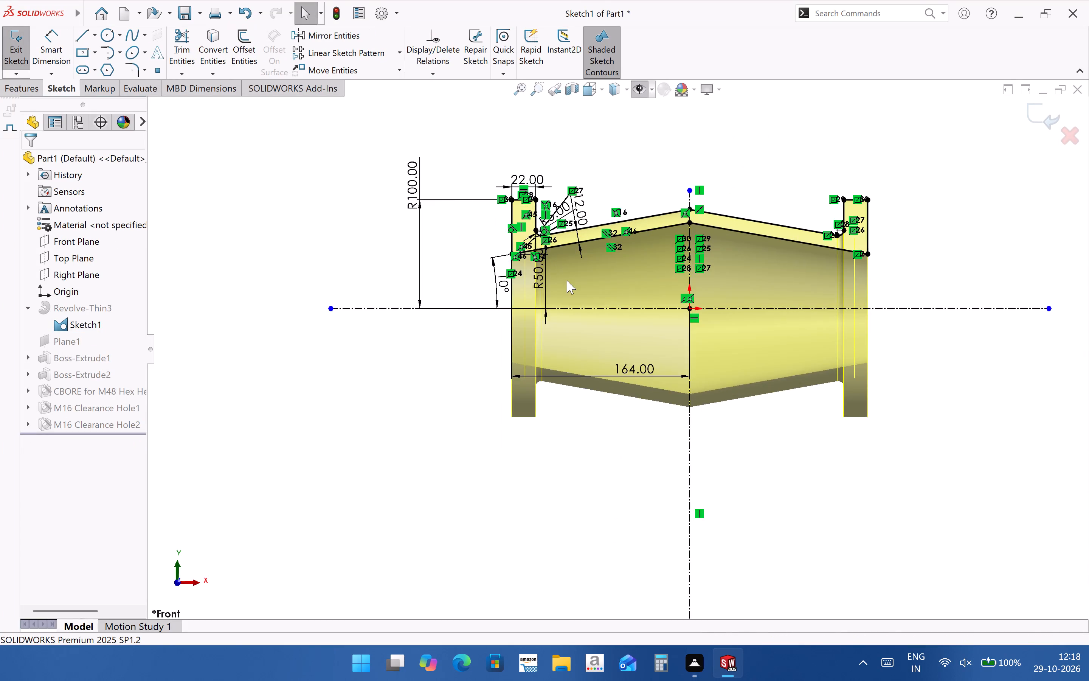
{"action": "scroll", "coordinate": [567, 280], "scroll_direction": "down", "scroll_amount": 1}
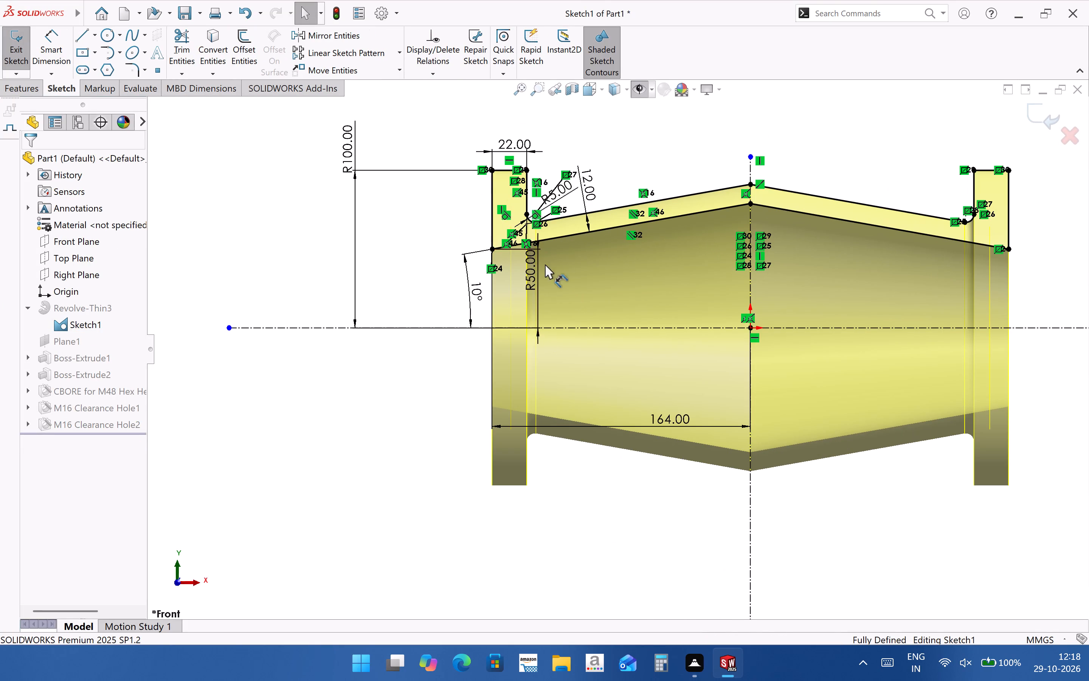
{"action": "scroll", "coordinate": [548, 278], "scroll_direction": "down", "scroll_amount": 3}
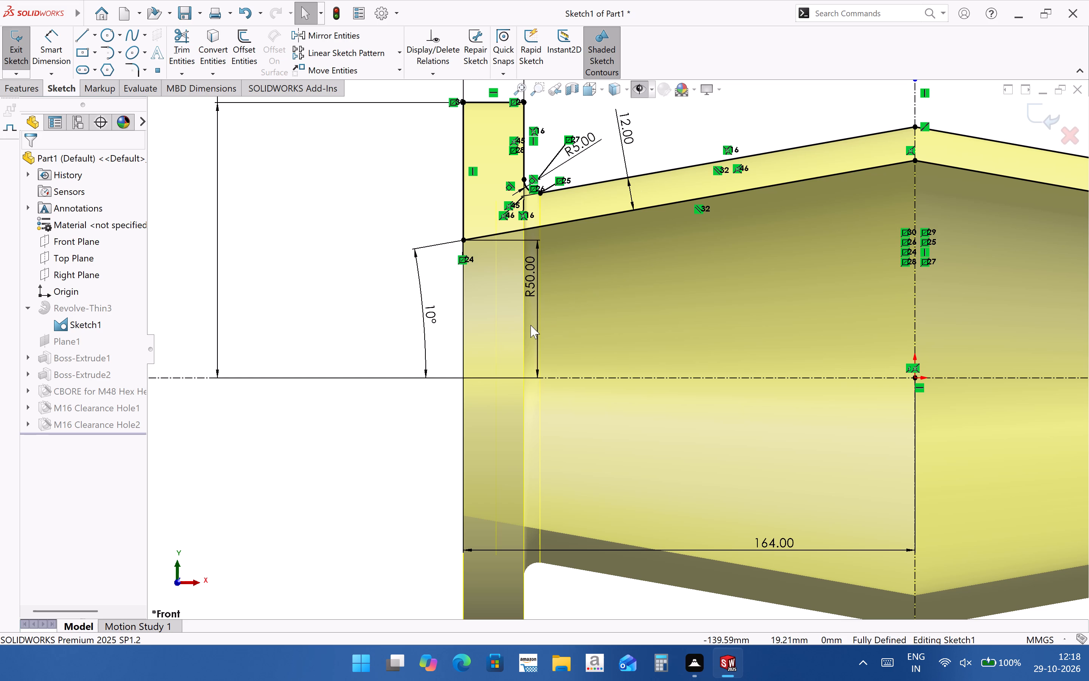
{"action": "double_click", "coordinate": [532, 280]}
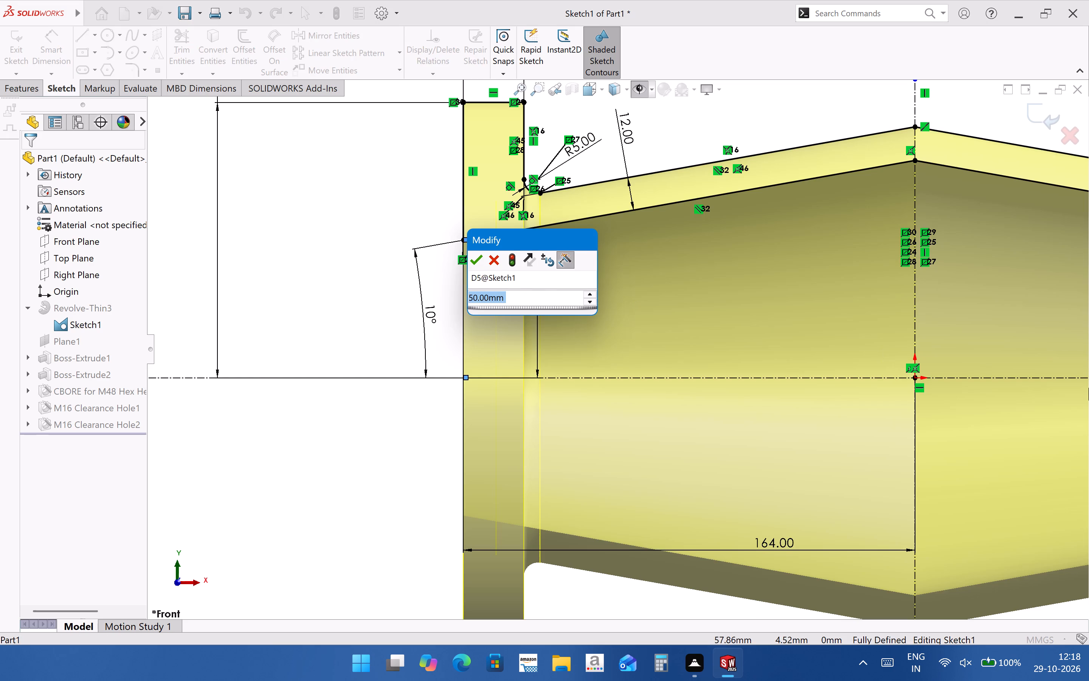
{"action": "type", "text": "45"}
{"action": "key", "text": "Return"}
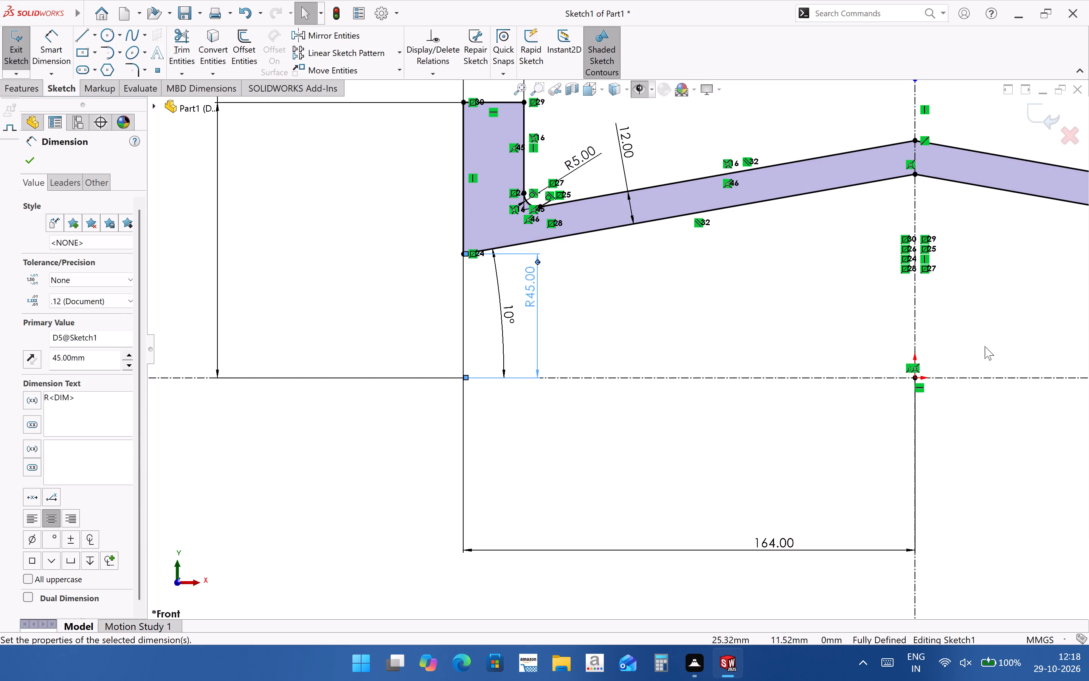
{"action": "left_click", "coordinate": [1034, 124]}
{"action": "left_click", "coordinate": [1040, 121]}
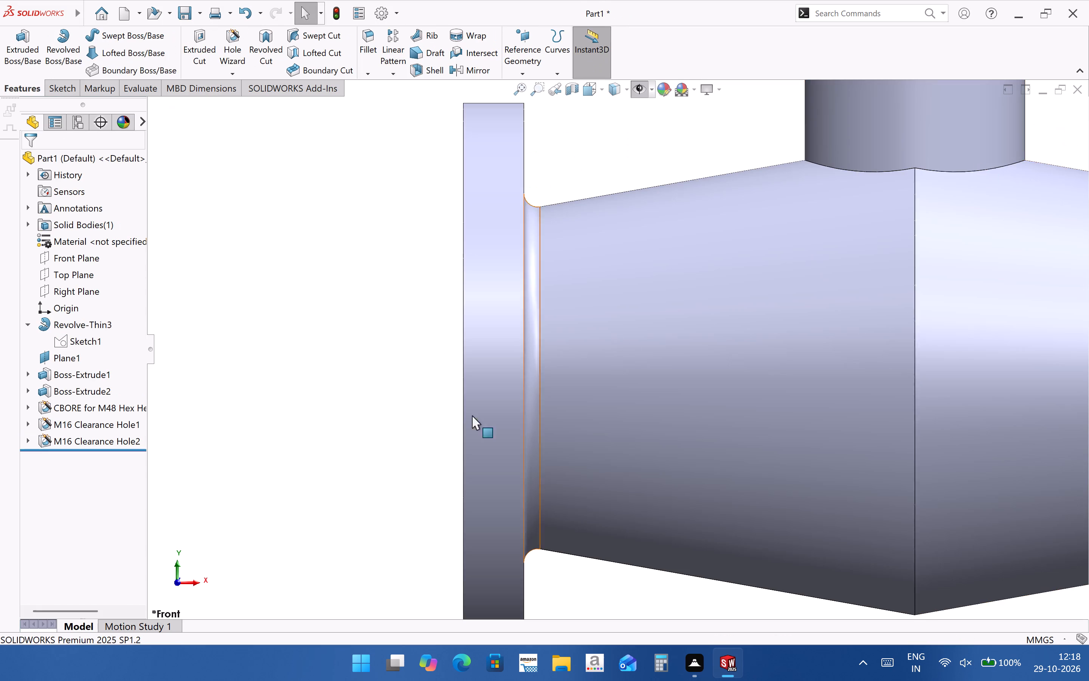
Examine the clearance between the drilled end flange's holes and the fillet at the tapered body, viewing both ends.
{"action": "scroll", "coordinate": [450, 440], "scroll_direction": "up", "scroll_amount": 4}
{"action": "middle_click_drag", "start_coordinate": [566, 397], "coordinate": [624, 457]}
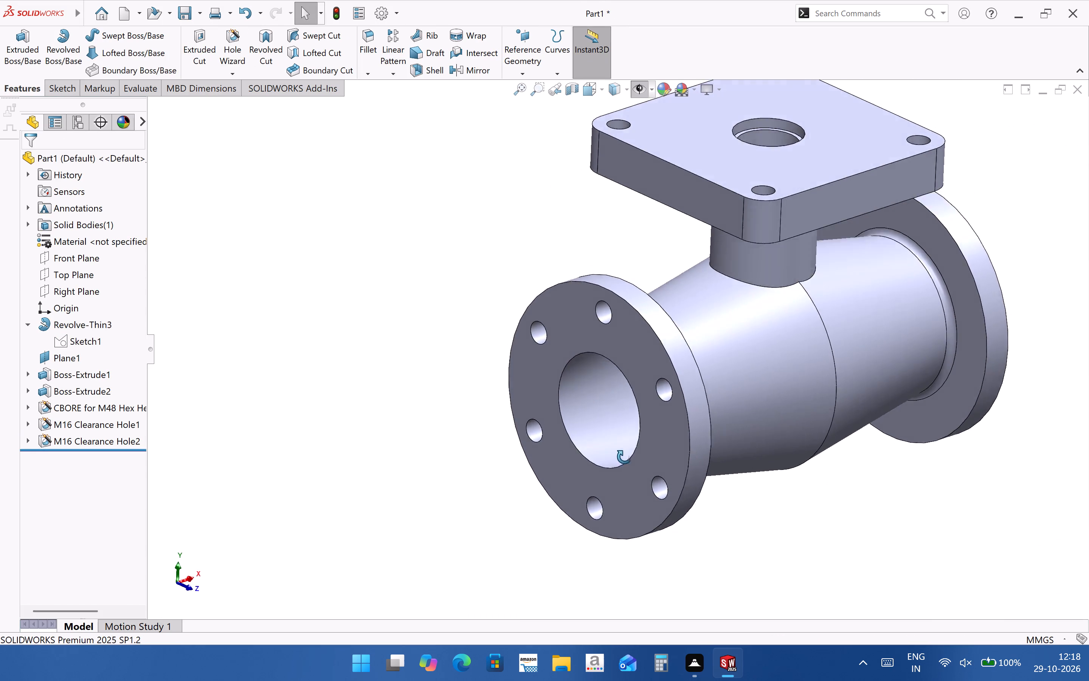
{"action": "middle_click_drag", "start_coordinate": [624, 457], "coordinate": [475, 398]}
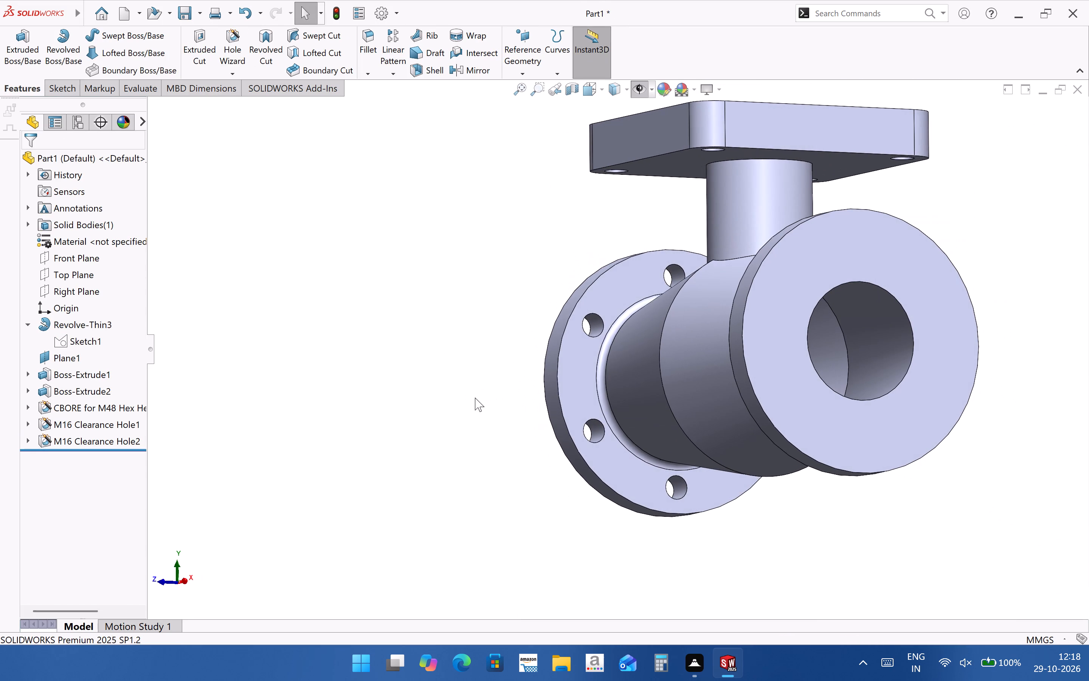
{"action": "scroll", "coordinate": [607, 337], "scroll_direction": "down", "scroll_amount": 3}
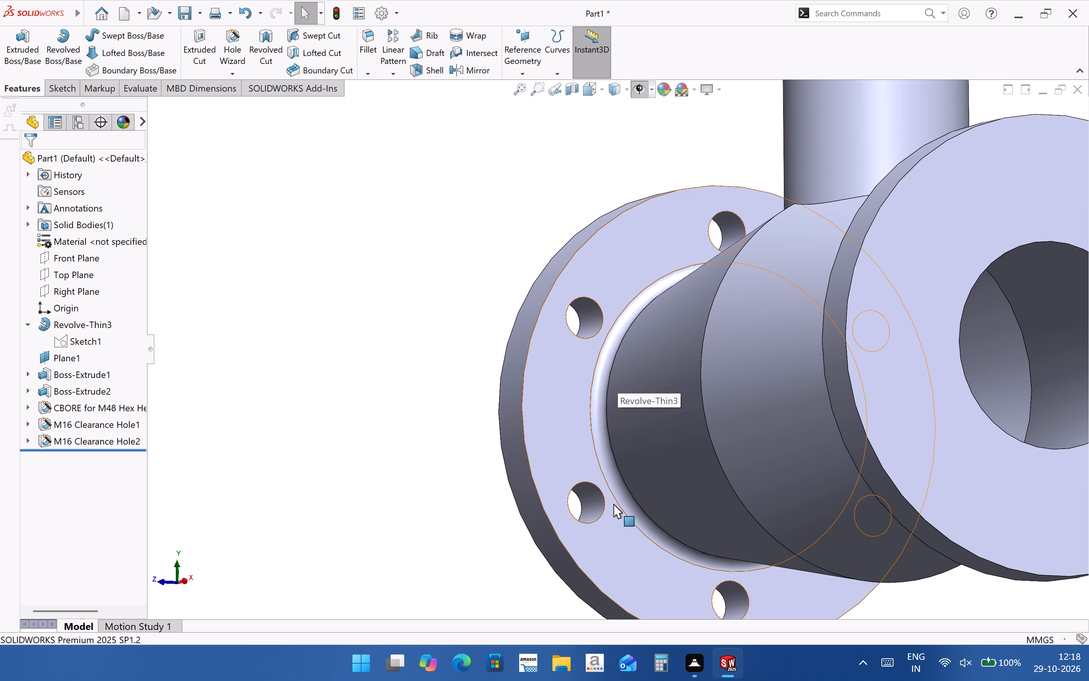
{"action": "scroll", "coordinate": [611, 507], "scroll_direction": "up", "scroll_amount": 2}
{"action": "middle_click_drag", "start_coordinate": [617, 506], "coordinate": [679, 506]}
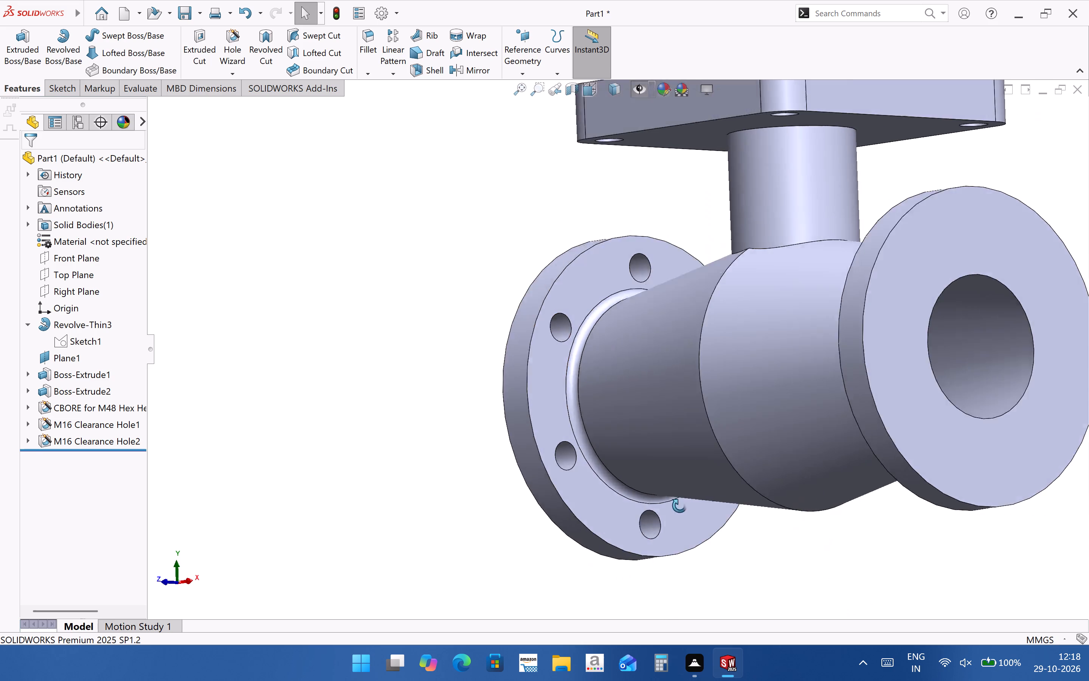
{"action": "middle_click_drag", "start_coordinate": [679, 506], "coordinate": [626, 526]}
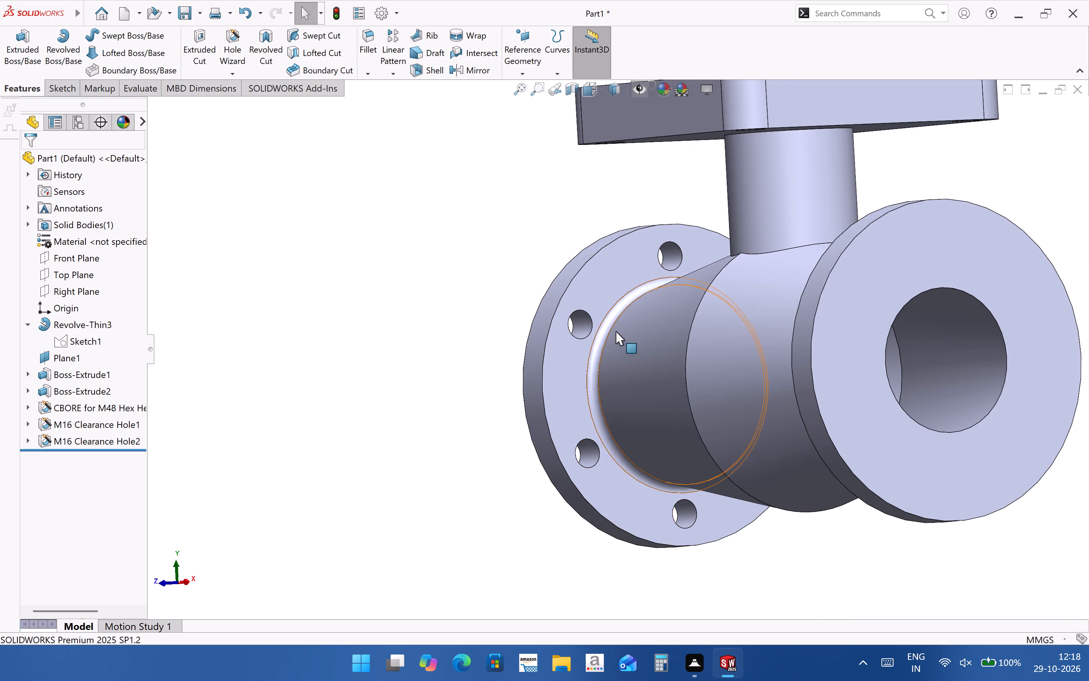
{"action": "scroll", "coordinate": [618, 313], "scroll_direction": "down", "scroll_amount": 2}
{"action": "scroll", "coordinate": [587, 380], "scroll_direction": "up", "scroll_amount": 2}
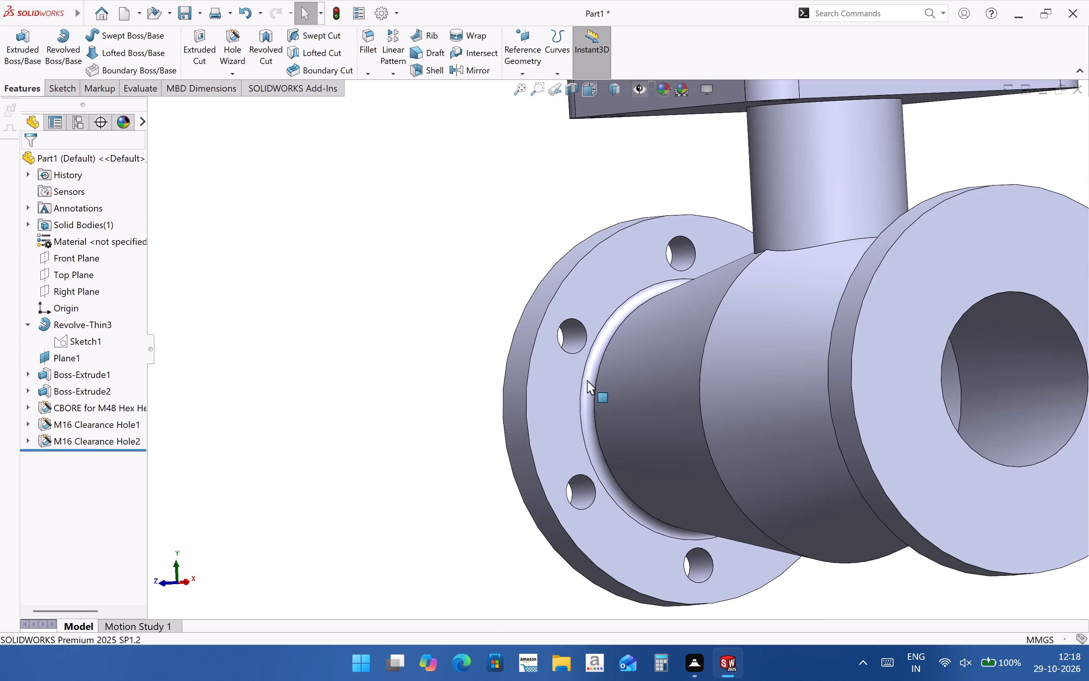
{"action": "middle_click_drag", "start_coordinate": [600, 381], "coordinate": [692, 400]}
{"action": "scroll", "coordinate": [690, 402], "scroll_direction": "up", "scroll_amount": 4}
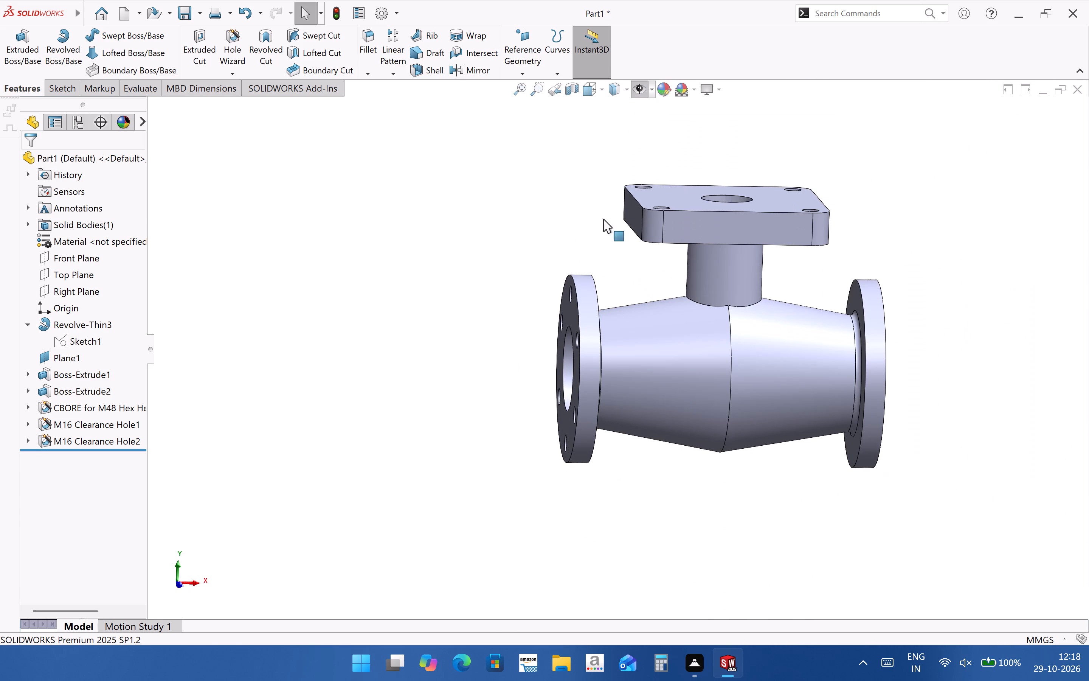
Section the model along the Front Plane to examine the bore, walls and flange holes, and restore the full view.
{"action": "left_click", "coordinate": [577, 93]}
{"action": "left_click", "coordinate": [704, 544]}
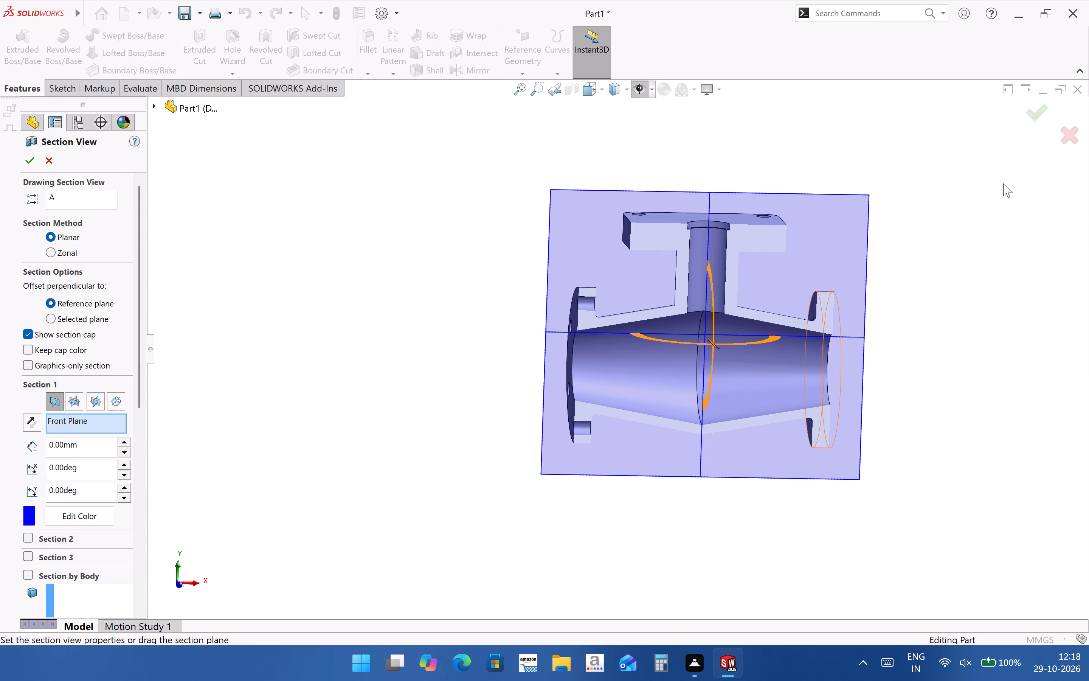
{"action": "left_click", "coordinate": [1031, 121]}
{"action": "scroll", "coordinate": [657, 375], "scroll_direction": "down", "scroll_amount": 3}
{"action": "middle_click_drag", "start_coordinate": [658, 385], "coordinate": [652, 379]}
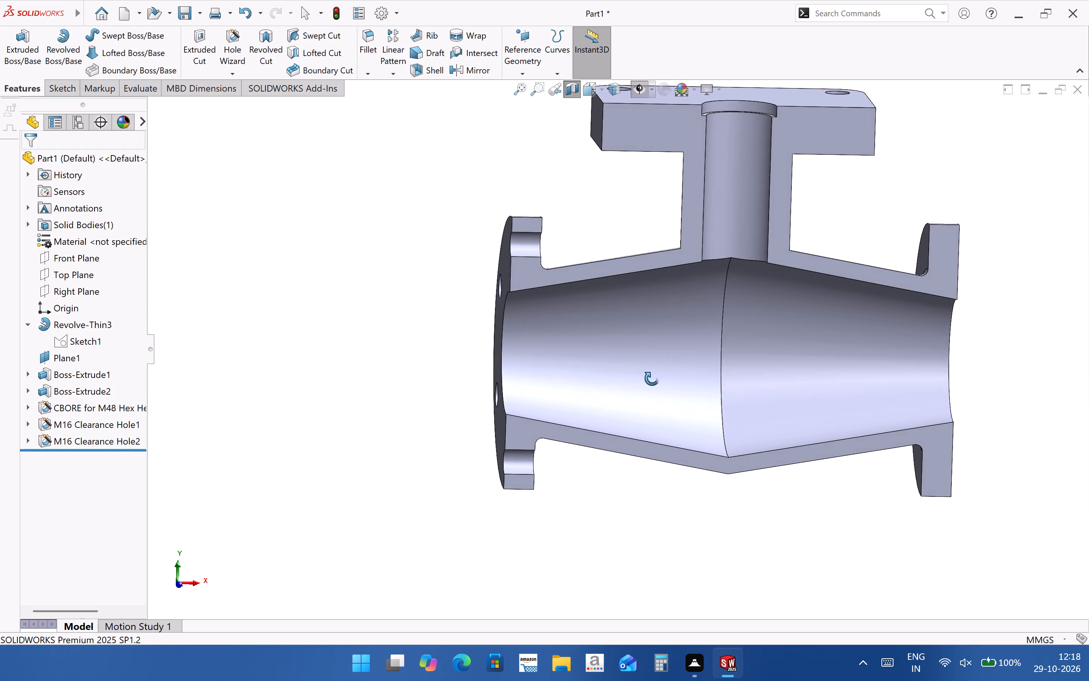
{"action": "middle_click_drag", "start_coordinate": [652, 379], "coordinate": [650, 348]}
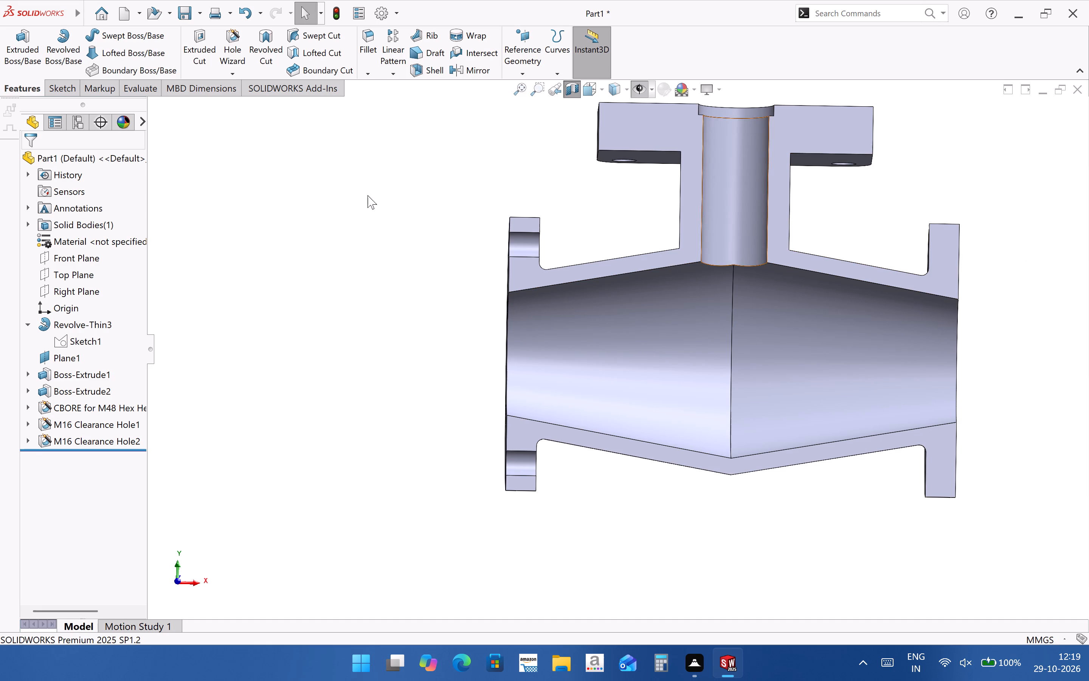
{"action": "left_click", "coordinate": [572, 90]}
{"action": "left_click", "coordinate": [528, 299]}
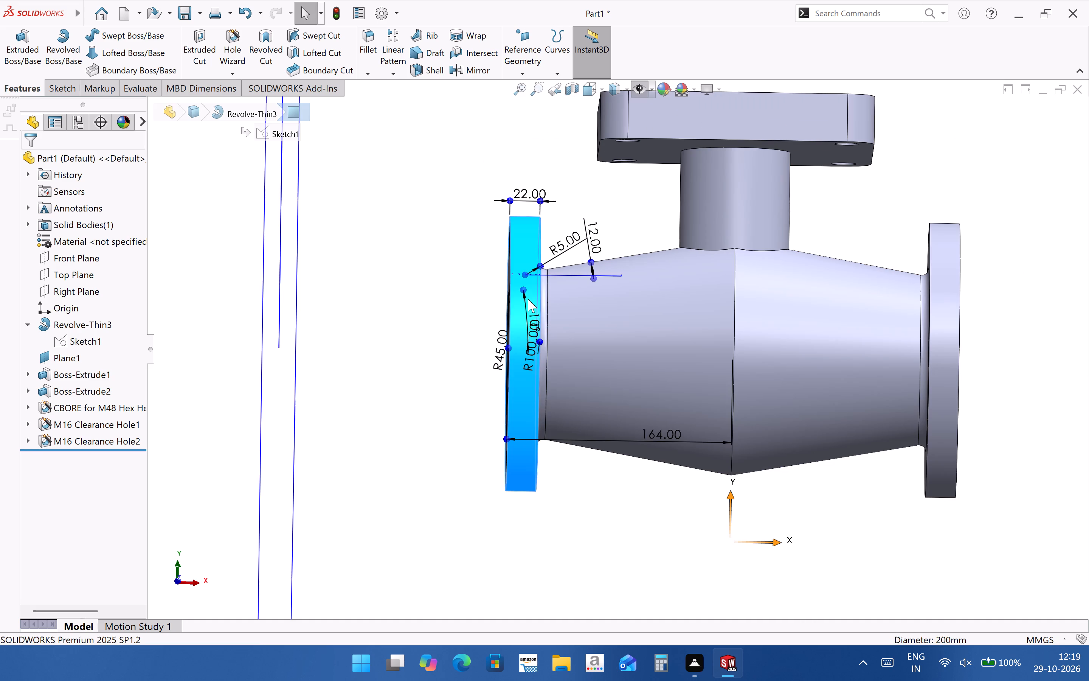
{"action": "left_click", "coordinate": [985, 465]}
Show the reference planes around the model in preparation for mirroring the end-flange holes.
{"action": "middle_click_drag", "start_coordinate": [485, 483], "coordinate": [497, 498]}
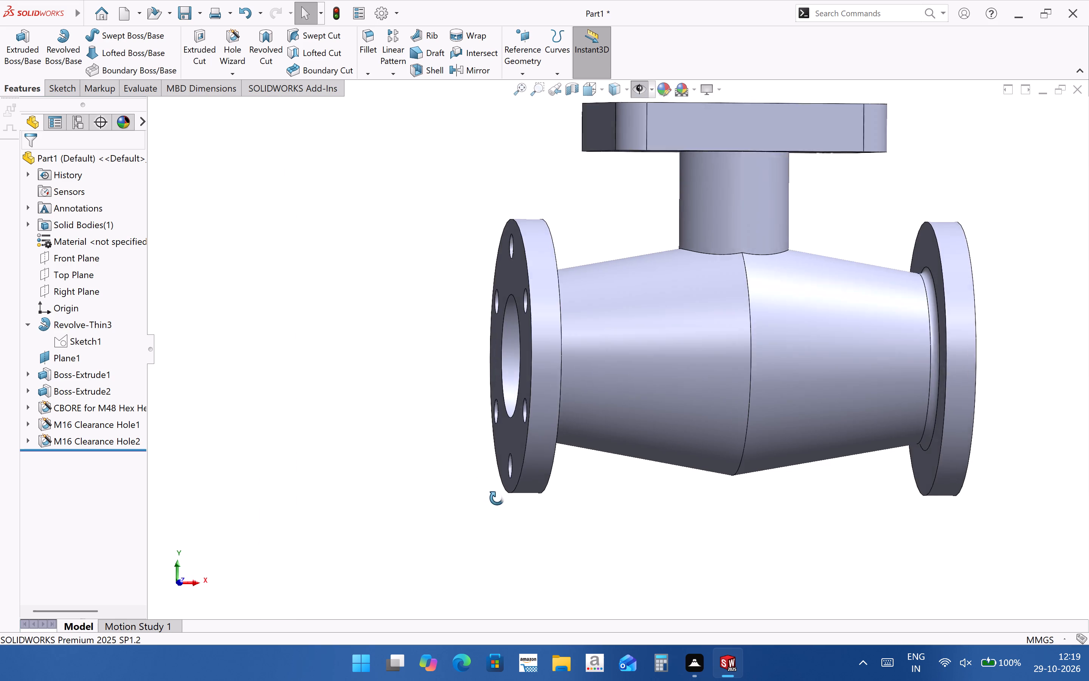
{"action": "middle_click_drag", "start_coordinate": [497, 498], "coordinate": [465, 508]}
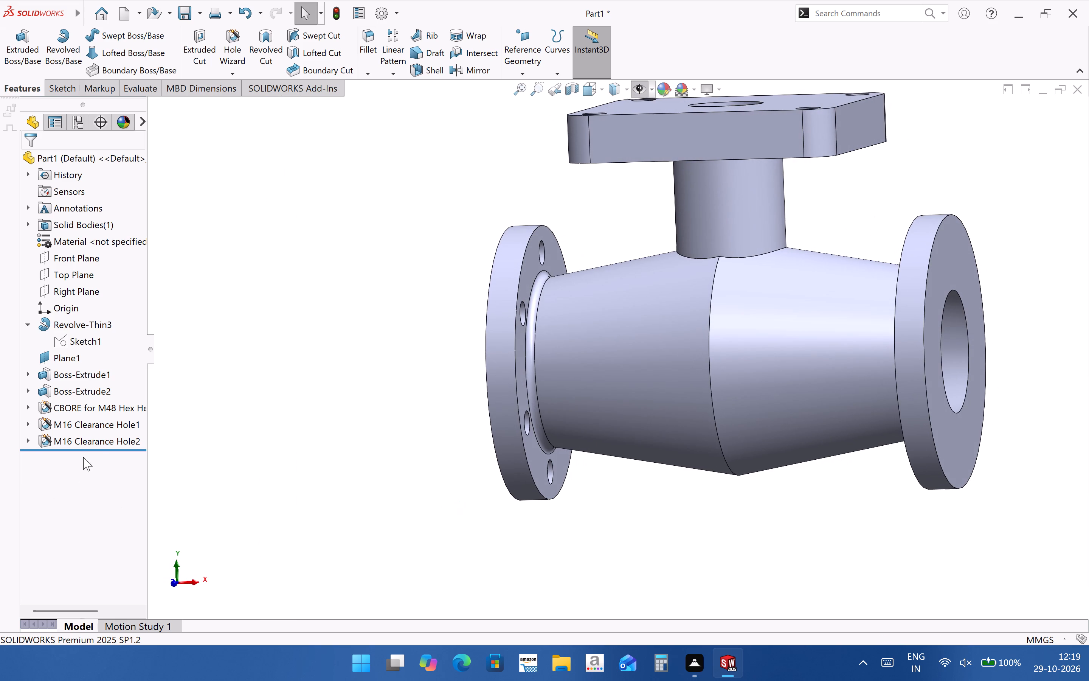
{"action": "left_click", "coordinate": [91, 445]}
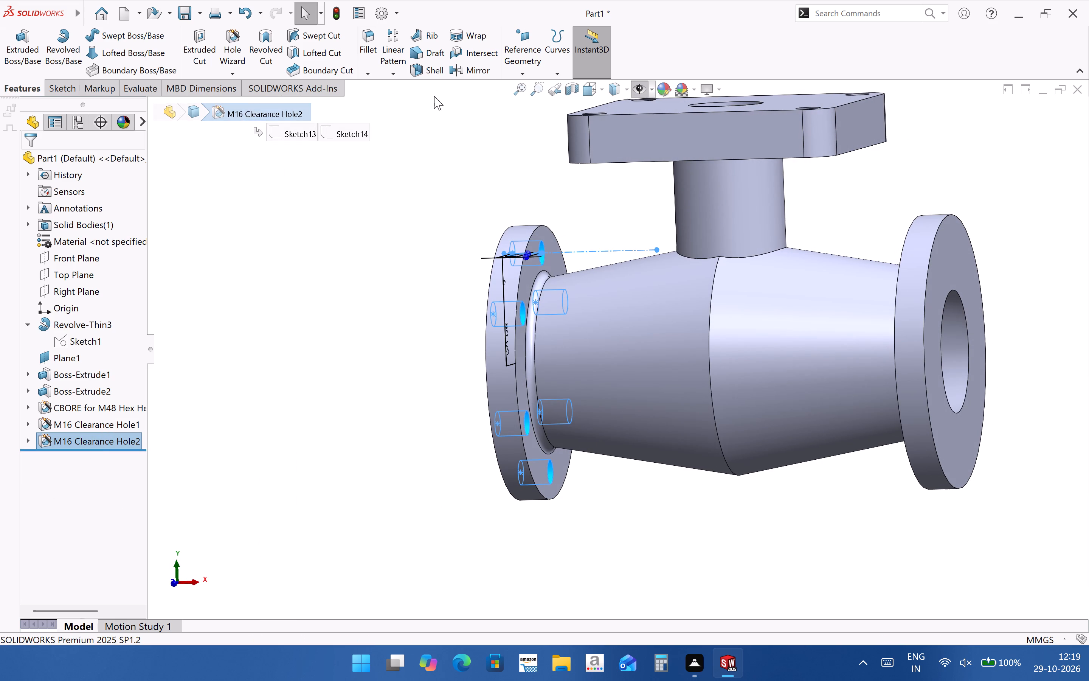
{"action": "left_click", "coordinate": [652, 93]}
{"action": "left_click", "coordinate": [641, 85]}
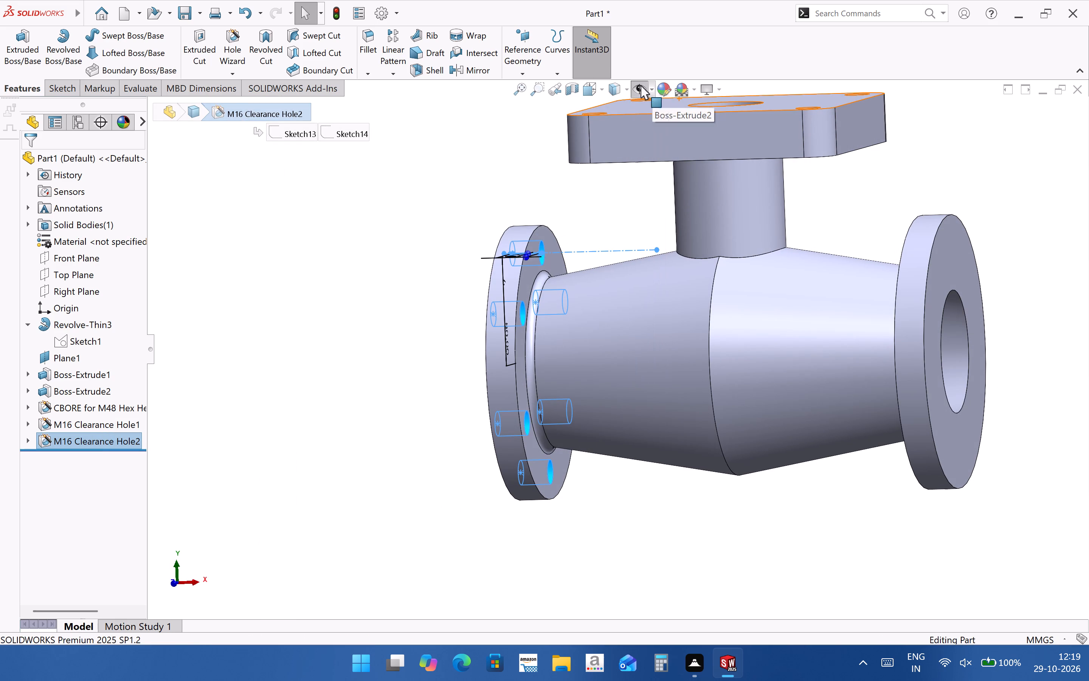
{"action": "left_click", "coordinate": [651, 91]}
{"action": "left_click", "coordinate": [641, 84]}
{"action": "left_click", "coordinate": [386, 198]}
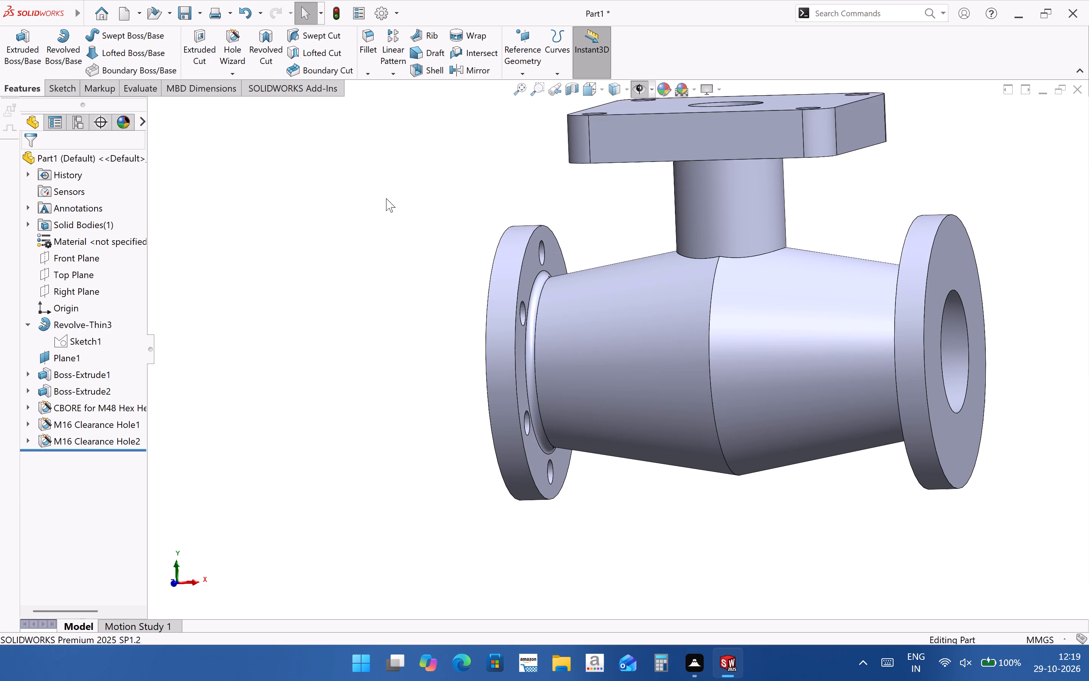
{"action": "left_click", "coordinate": [644, 89]}
{"action": "left_click", "coordinate": [653, 90]}
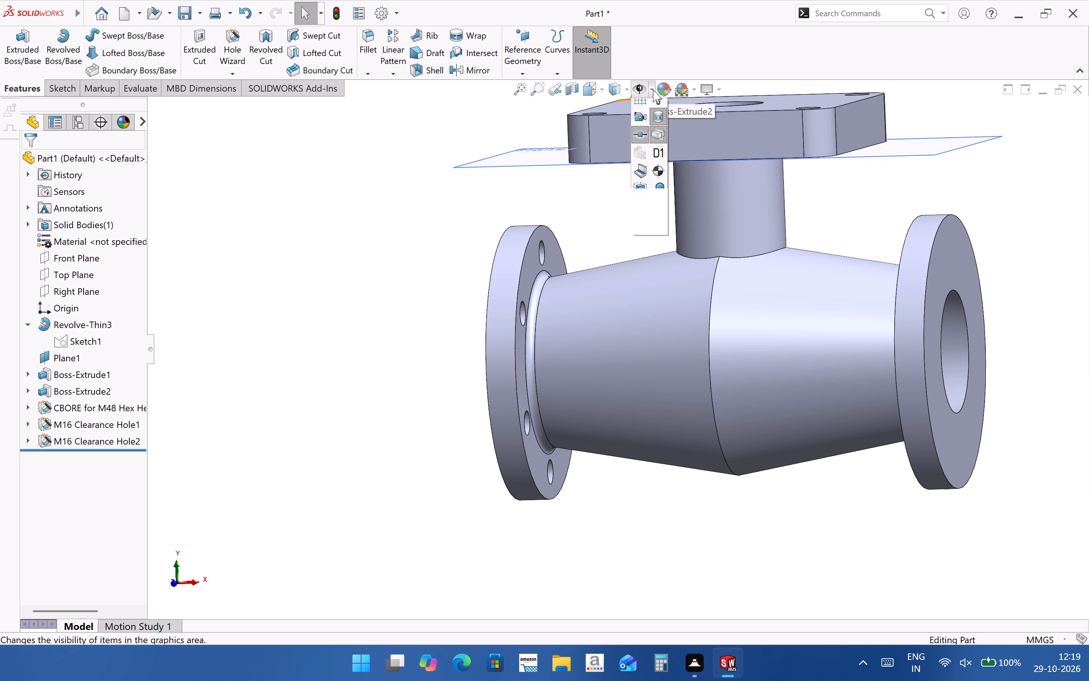
{"action": "left_click", "coordinate": [658, 107]}
{"action": "left_click", "coordinate": [373, 463]}
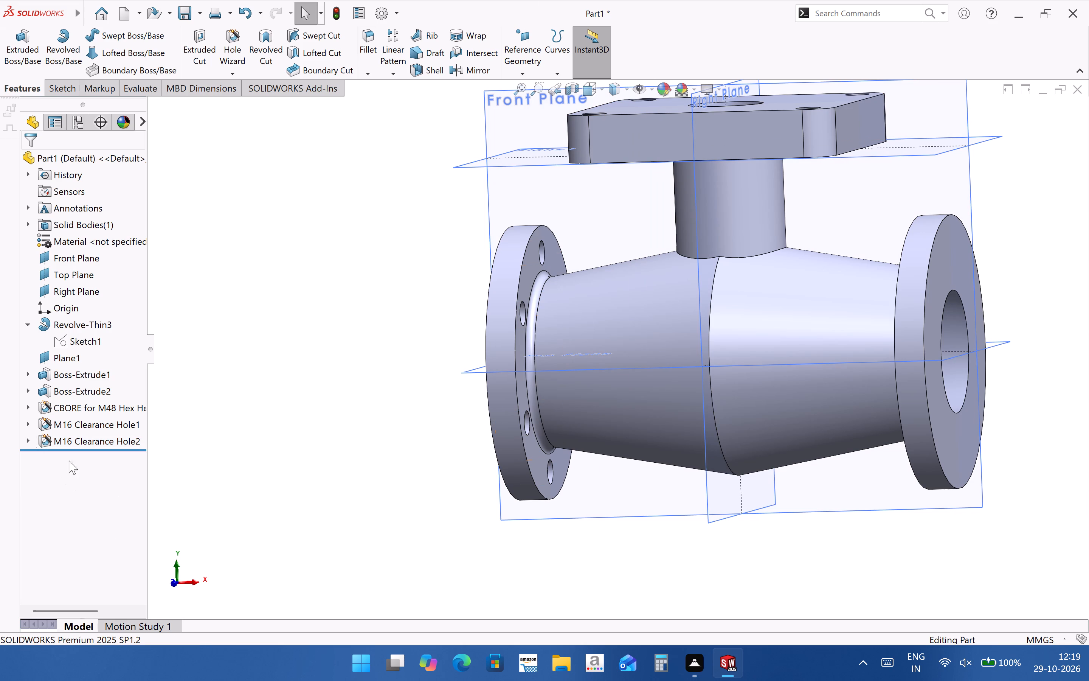
Mirror the M16 Clearance Hole2 feature about the Right Plane onto the opposite end flange, and hide the reference planes.
{"action": "left_click", "coordinate": [92, 444]}
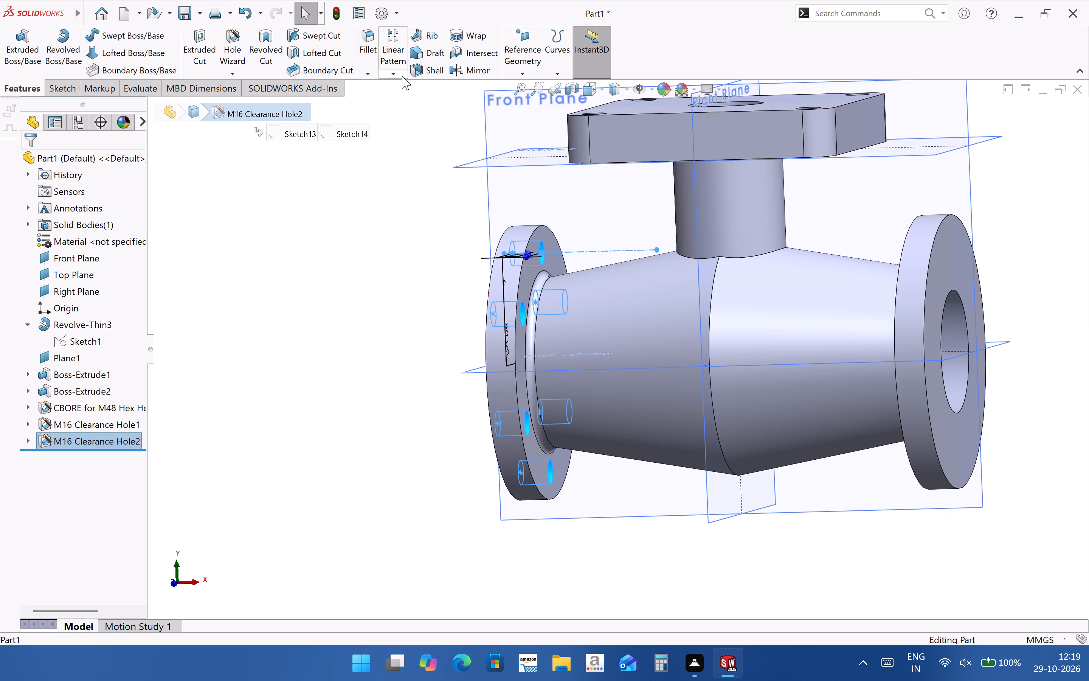
{"action": "left_click", "coordinate": [402, 76]}
{"action": "left_click", "coordinate": [413, 119]}
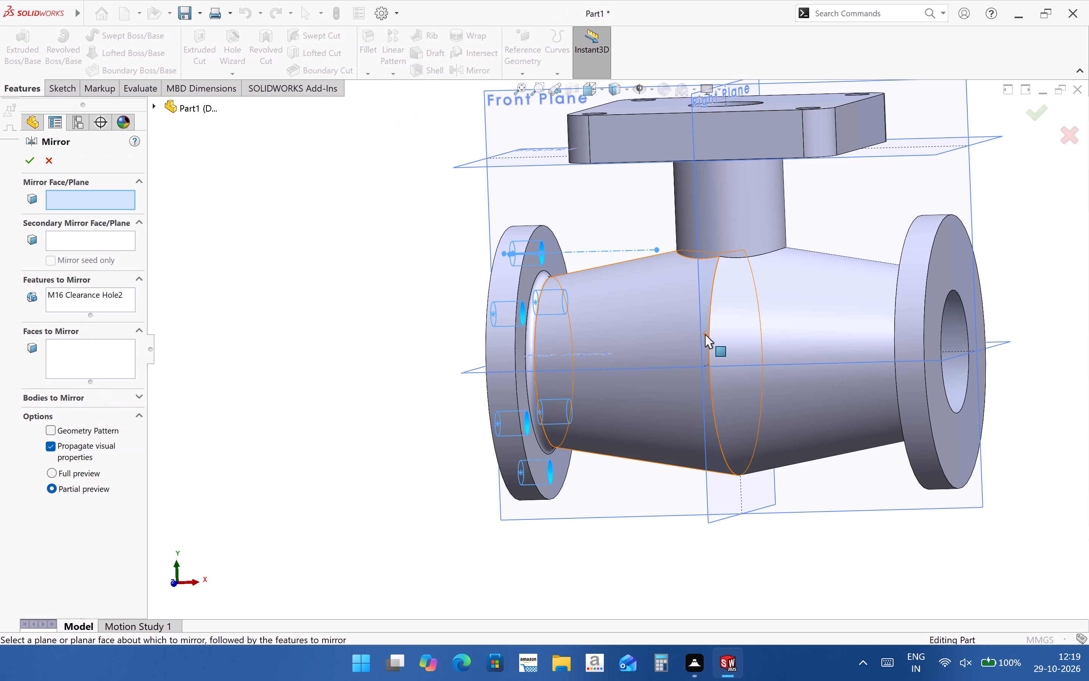
{"action": "left_click", "coordinate": [700, 295]}
{"action": "left_click", "coordinate": [1044, 115]}
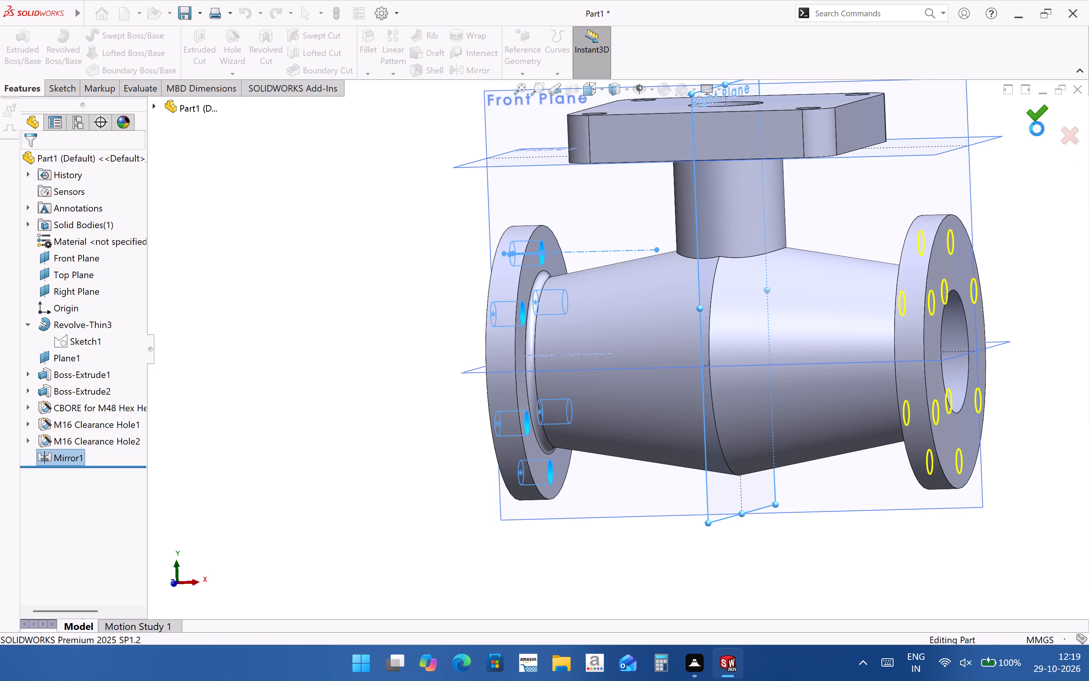
{"action": "left_click", "coordinate": [1043, 334]}
{"action": "left_click", "coordinate": [643, 91]}
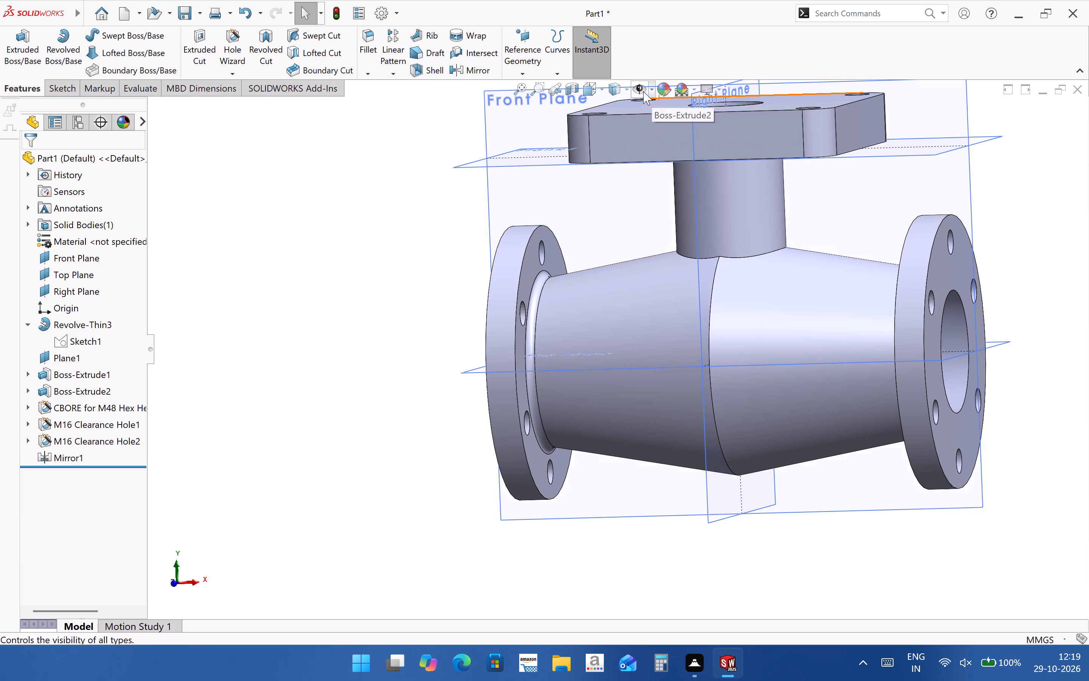
{"action": "left_click", "coordinate": [987, 233]}
Fillet both edges where the branch neck meets the tapered body with a 5 mm radius.
{"action": "scroll", "coordinate": [520, 361], "scroll_direction": "up", "scroll_amount": 3}
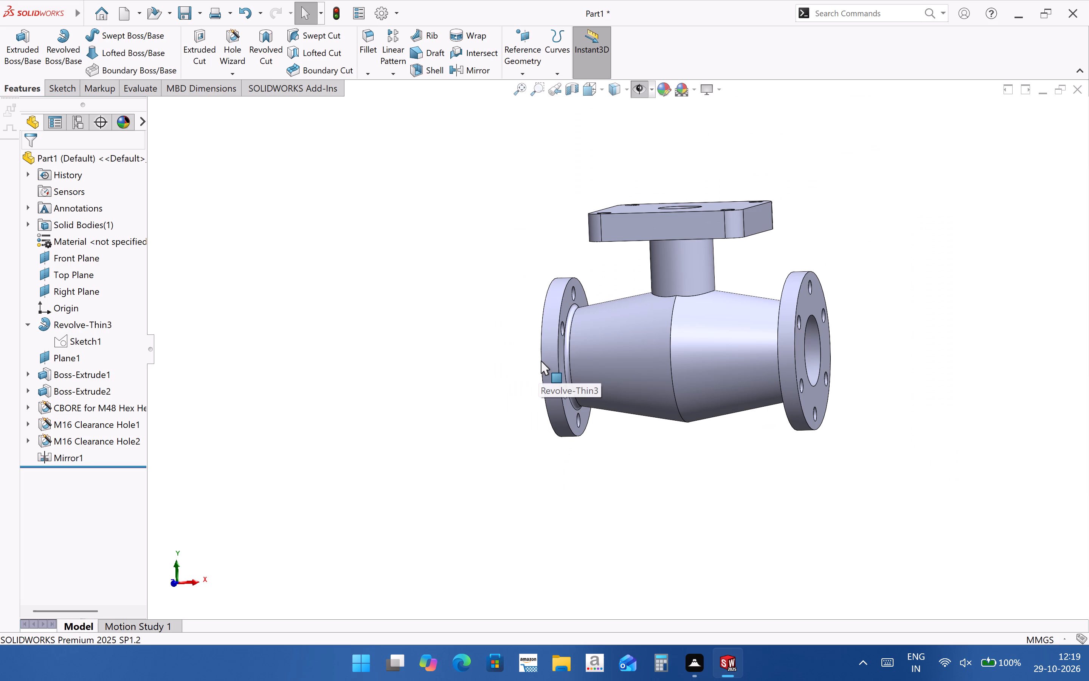
{"action": "middle_click_drag", "start_coordinate": [670, 428], "coordinate": [742, 494]}
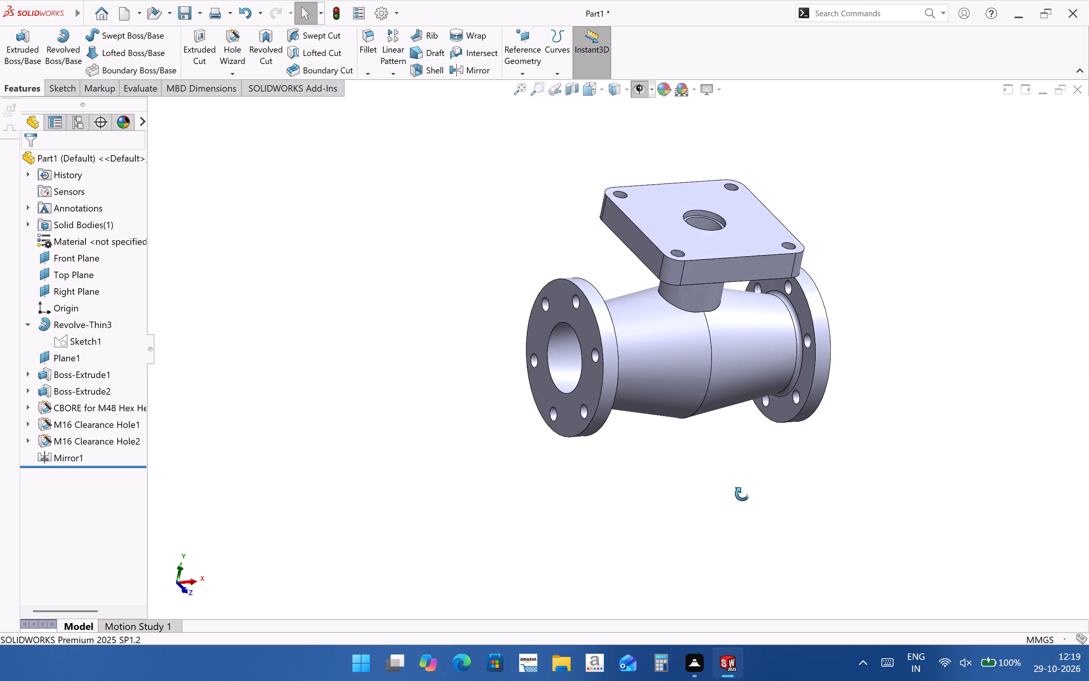
{"action": "middle_click_drag", "start_coordinate": [742, 494], "coordinate": [741, 508]}
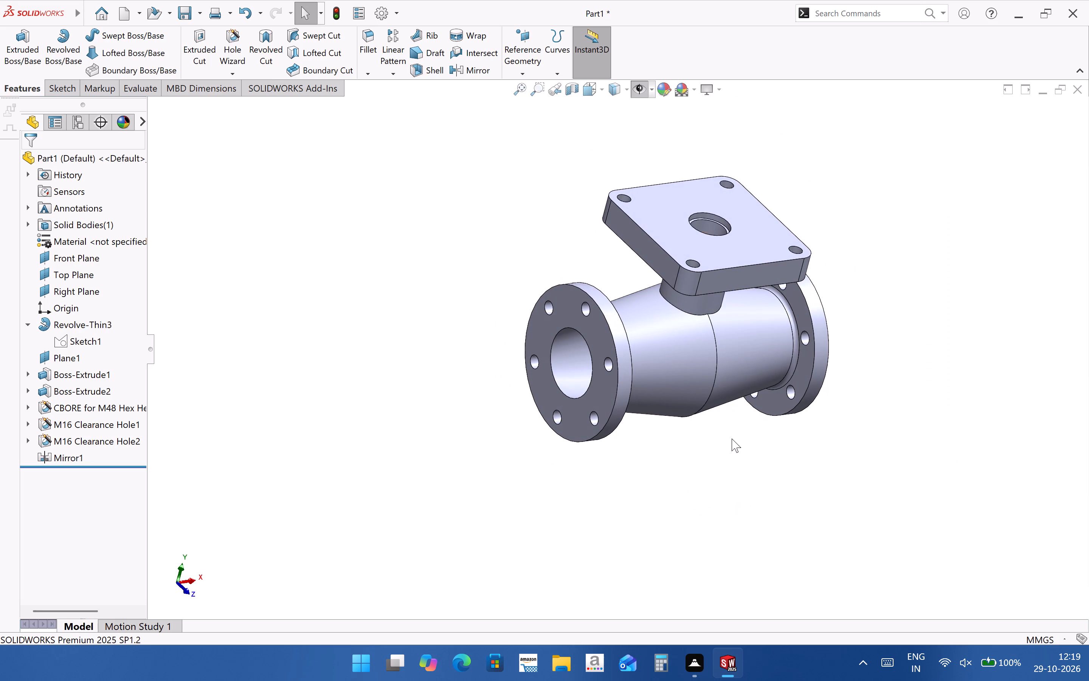
{"action": "scroll", "coordinate": [698, 274], "scroll_direction": "down", "scroll_amount": 3}
{"action": "middle_click_drag", "start_coordinate": [686, 379], "coordinate": [631, 327]}
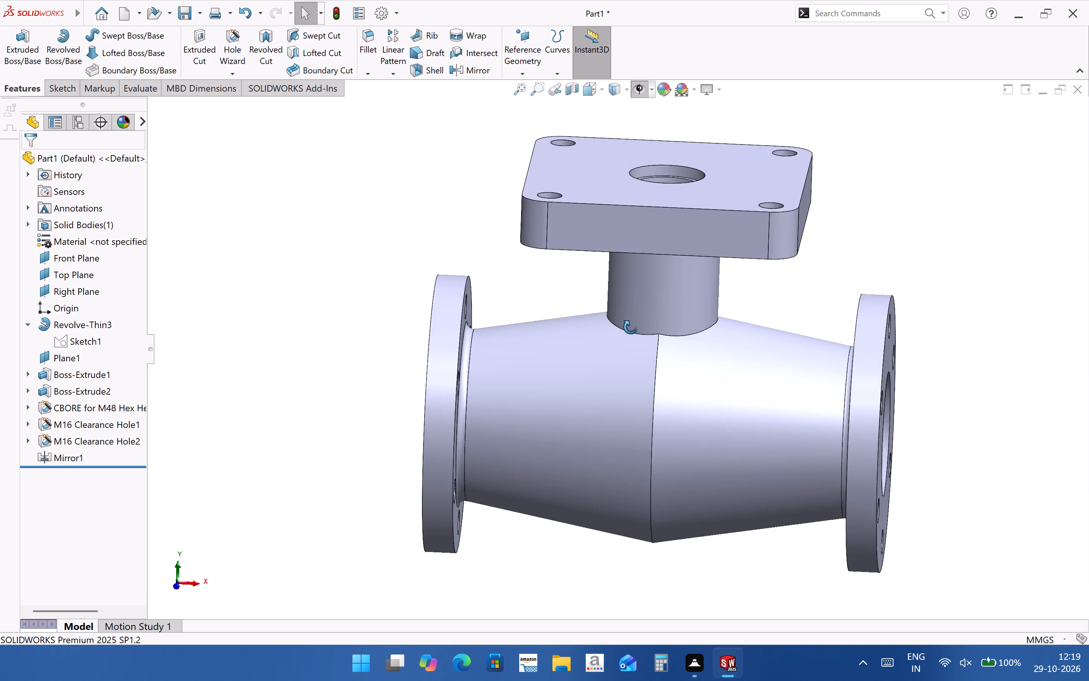
{"action": "middle_click_drag", "start_coordinate": [631, 327], "coordinate": [642, 343]}
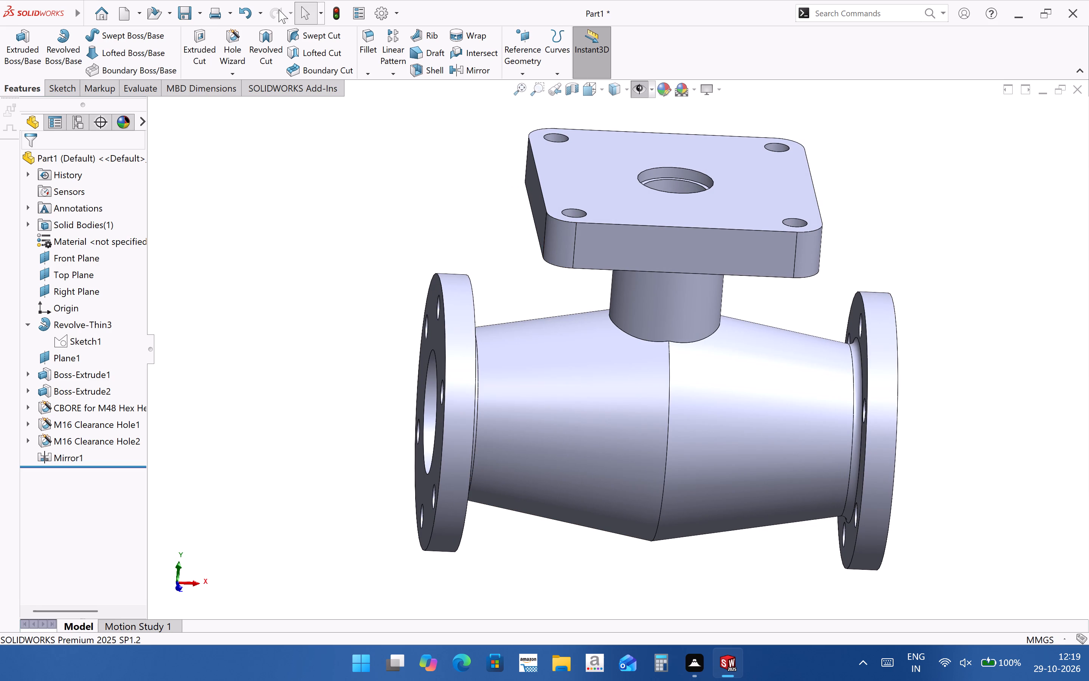
{"action": "left_click", "coordinate": [371, 44]}
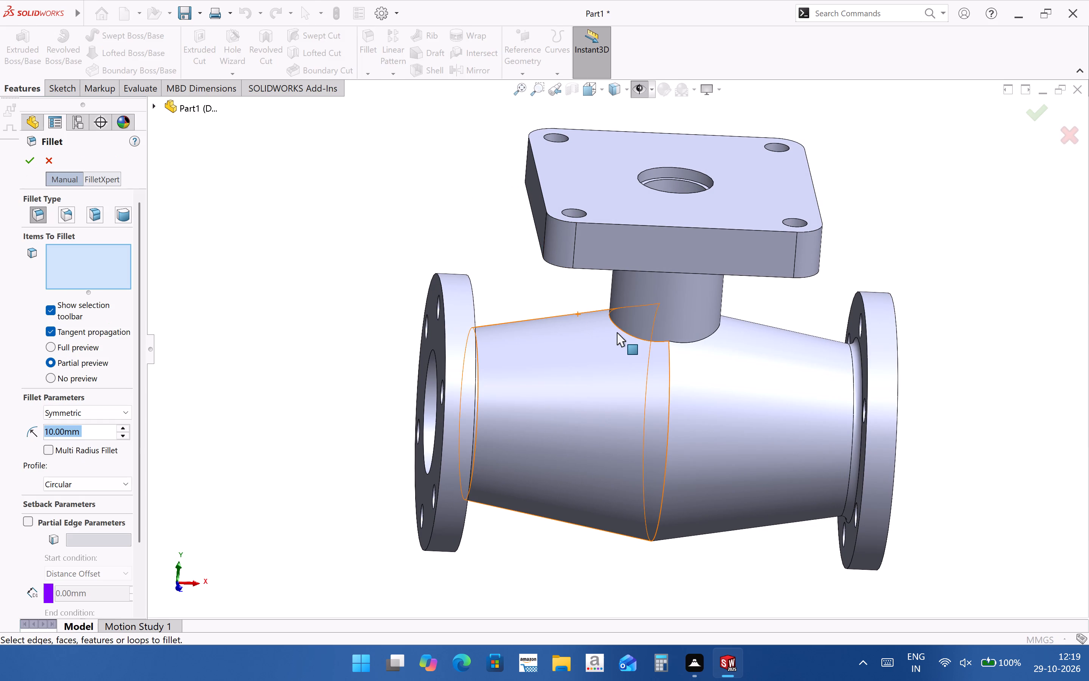
{"action": "left_click", "coordinate": [623, 331]}
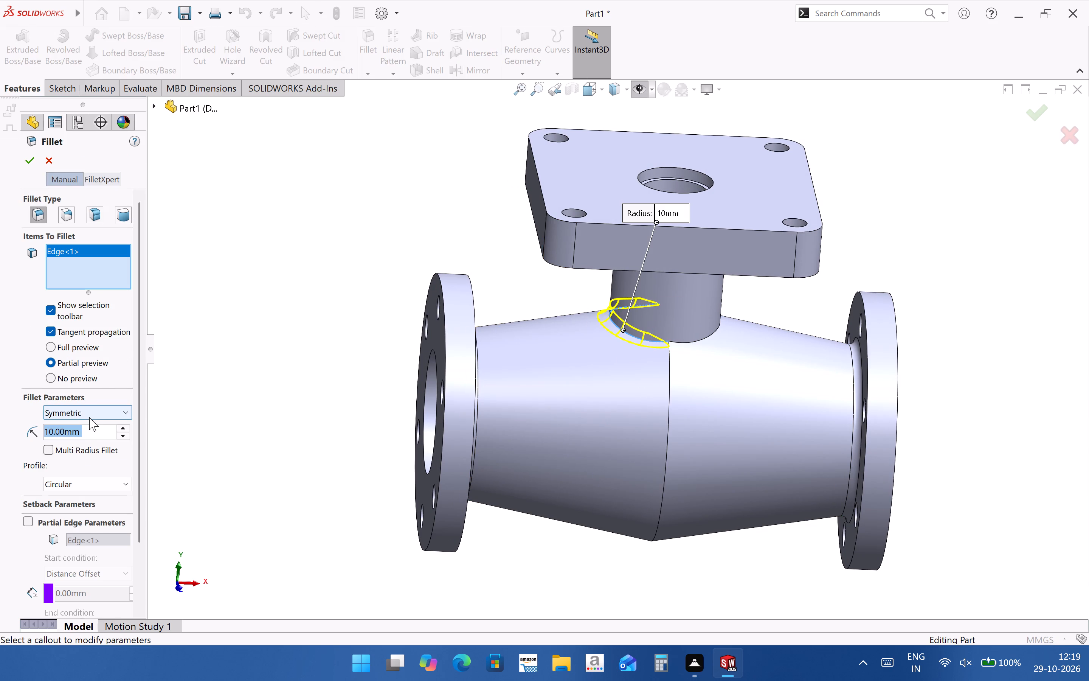
{"action": "key", "text": "5"}
{"action": "key", "text": "Return"}
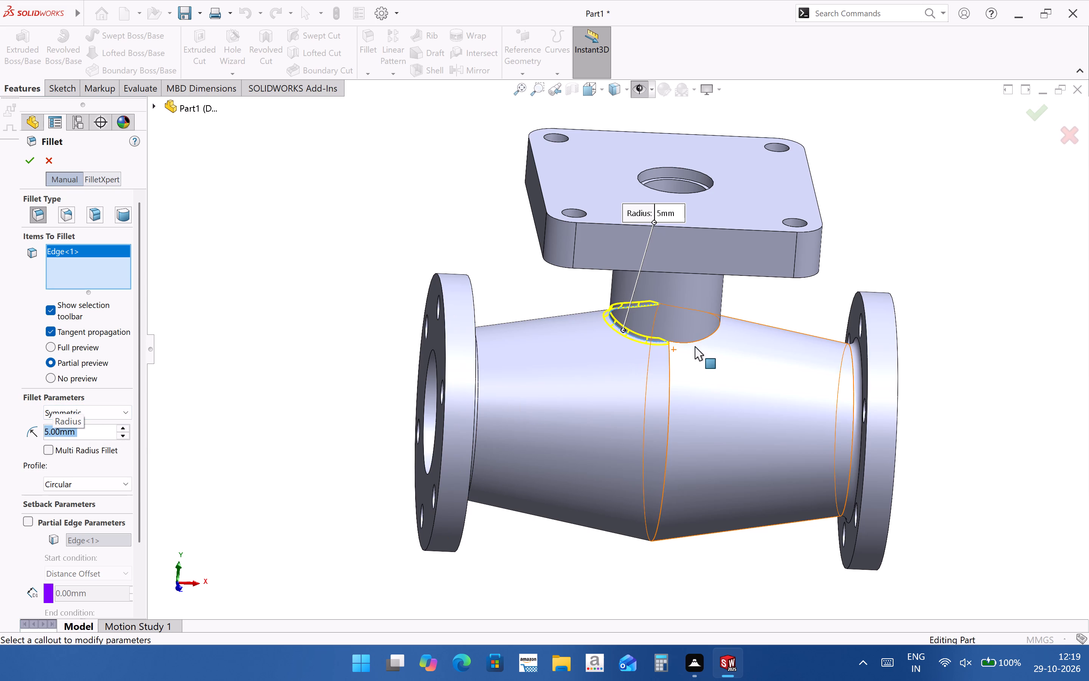
{"action": "left_click", "coordinate": [695, 342]}
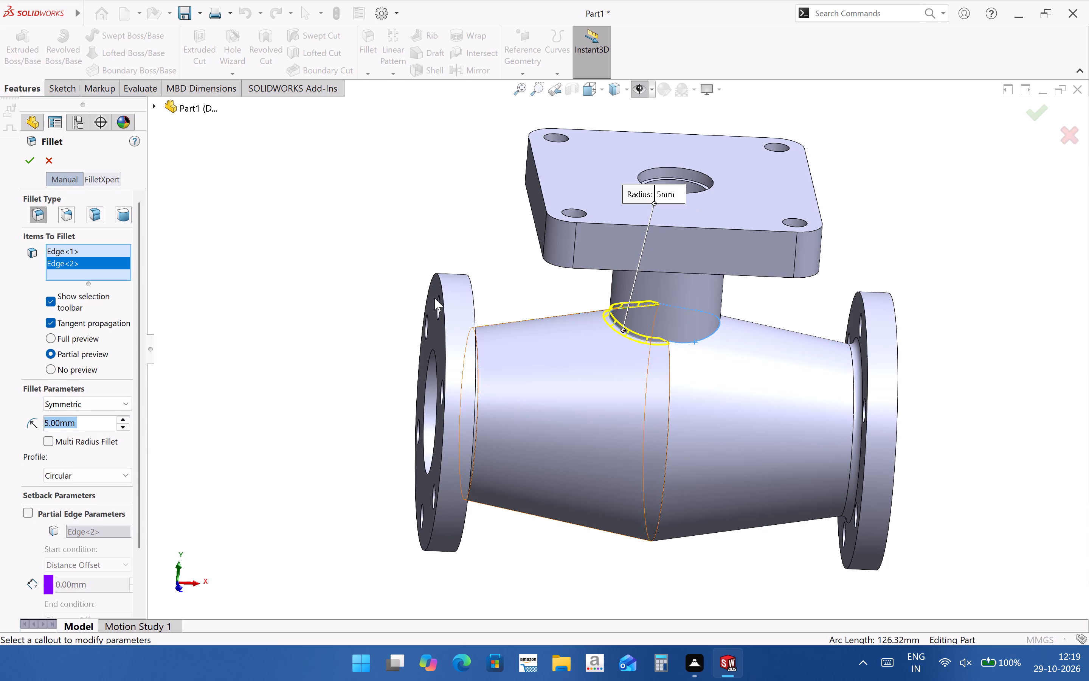
{"action": "left_click", "coordinate": [33, 160]}
{"action": "left_click", "coordinate": [948, 308]}
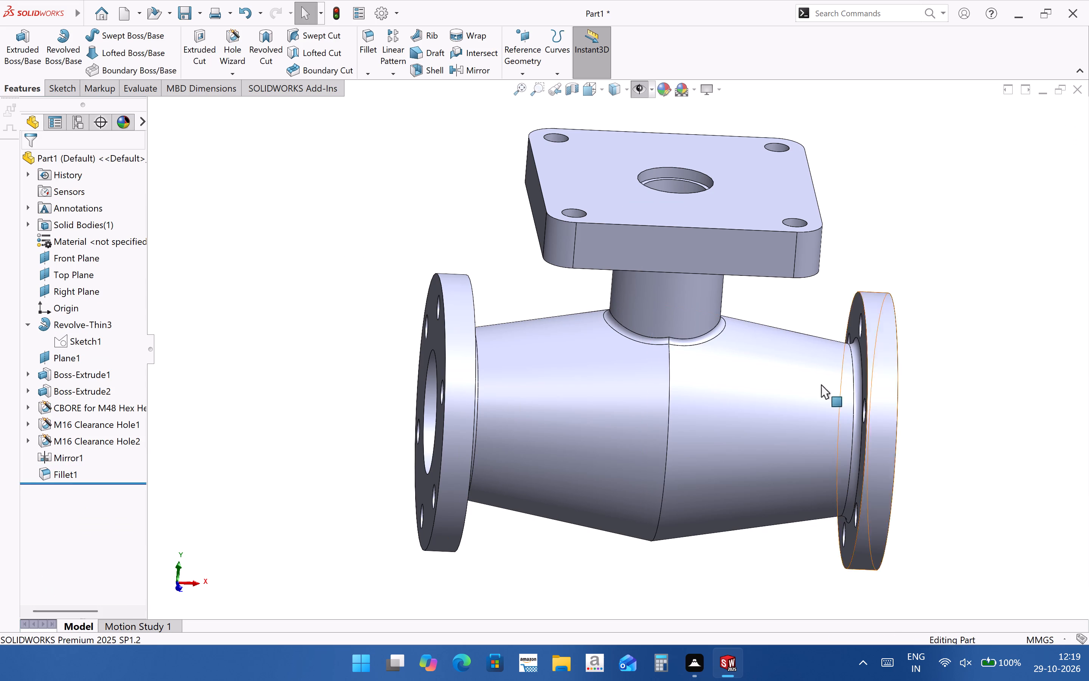
Examine the filleted neck and both drilled flanges, then section the model along the Front Plane and inspect its interior.
{"action": "middle_click_drag", "start_coordinate": [777, 392], "coordinate": [540, 473]}
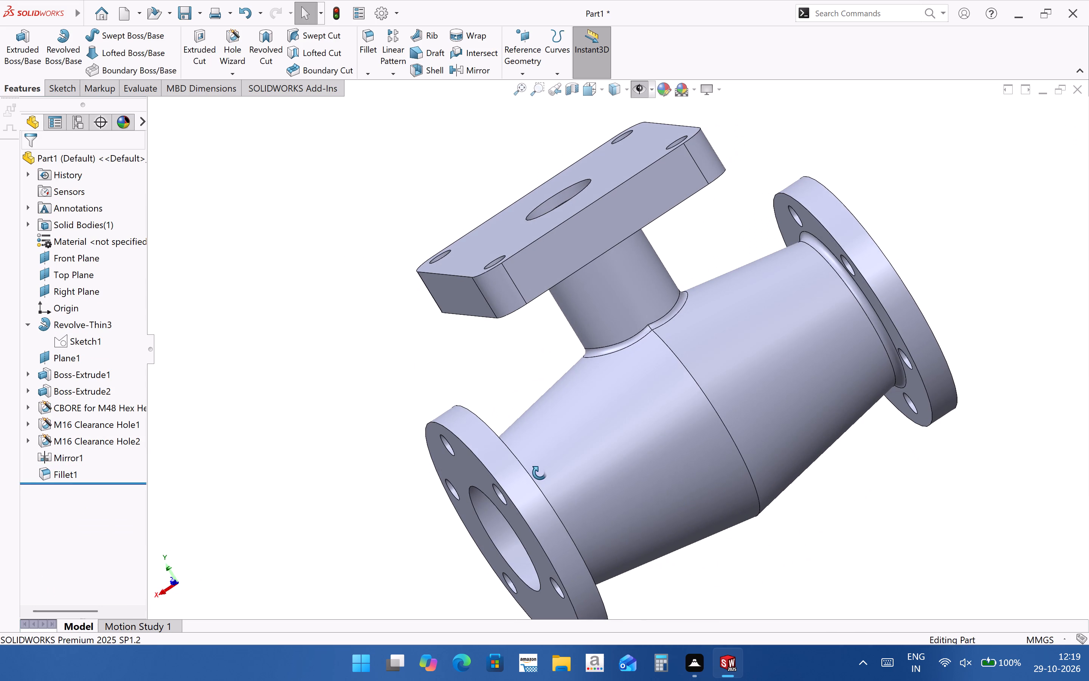
{"action": "middle_click_drag", "start_coordinate": [540, 473], "coordinate": [584, 442]}
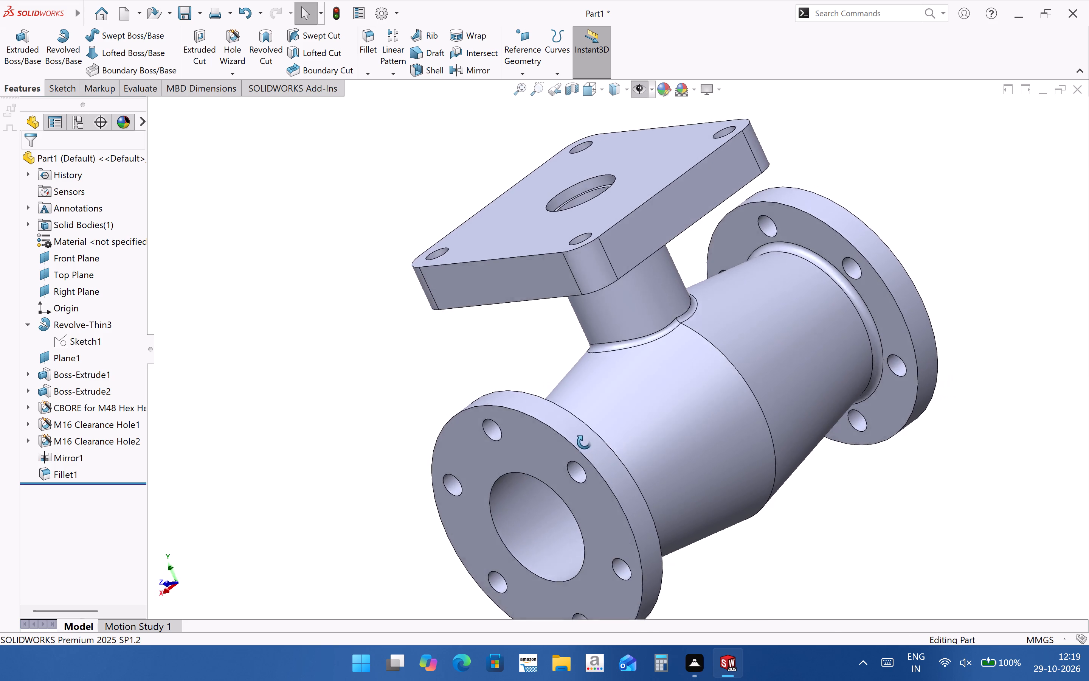
{"action": "middle_click_drag", "start_coordinate": [584, 442], "coordinate": [525, 416]}
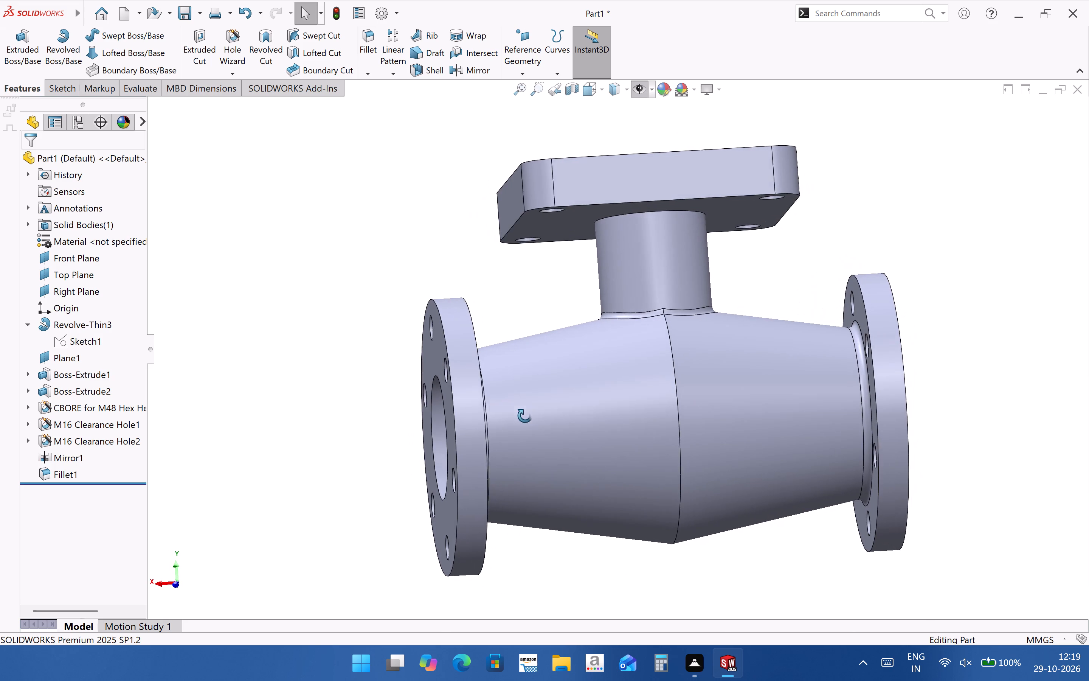
{"action": "middle_click_drag", "start_coordinate": [525, 416], "coordinate": [527, 416]}
{"action": "left_click", "coordinate": [573, 91]}
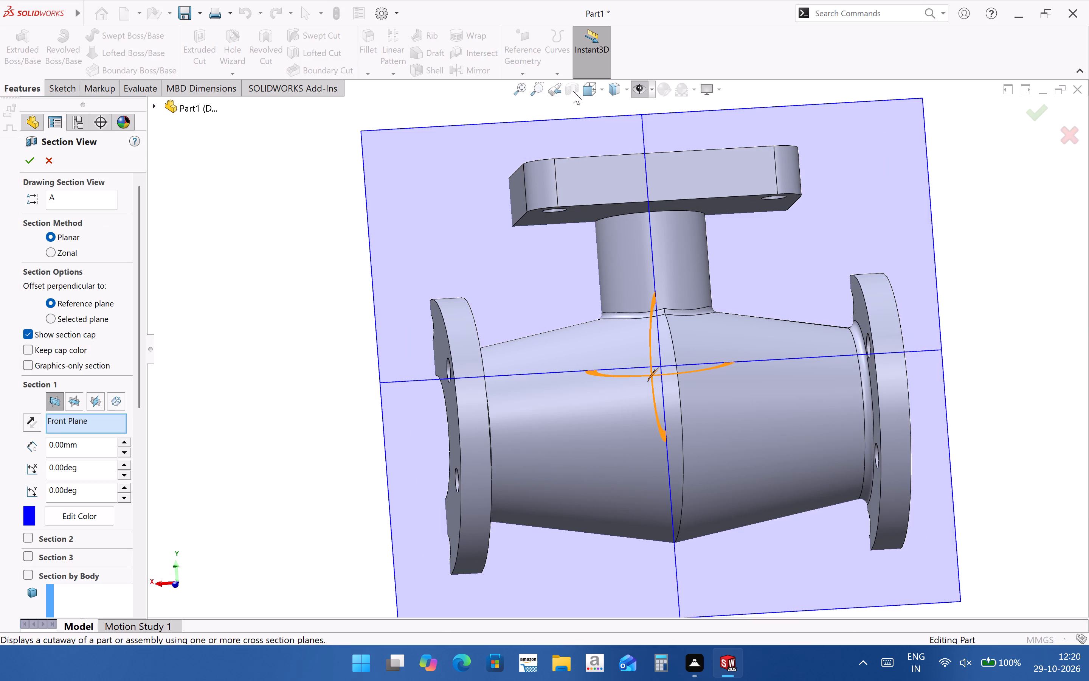
{"action": "left_click", "coordinate": [1022, 119]}
{"action": "left_click", "coordinate": [1025, 117]}
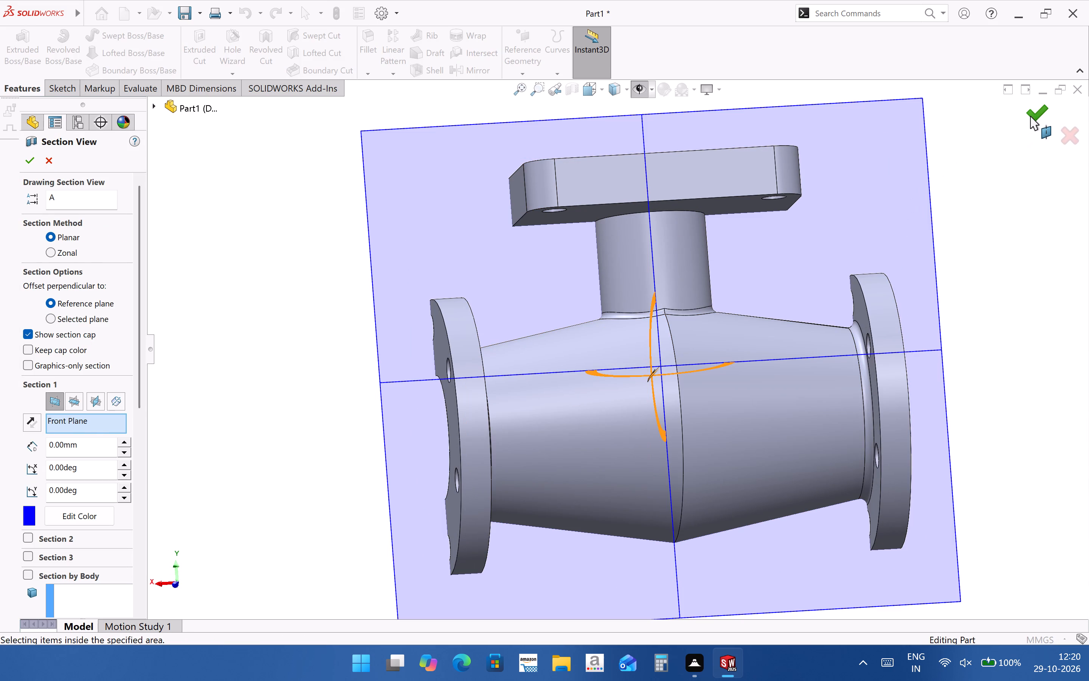
{"action": "left_click", "coordinate": [1030, 116]}
{"action": "middle_click_drag", "start_coordinate": [607, 431], "coordinate": [852, 429]}
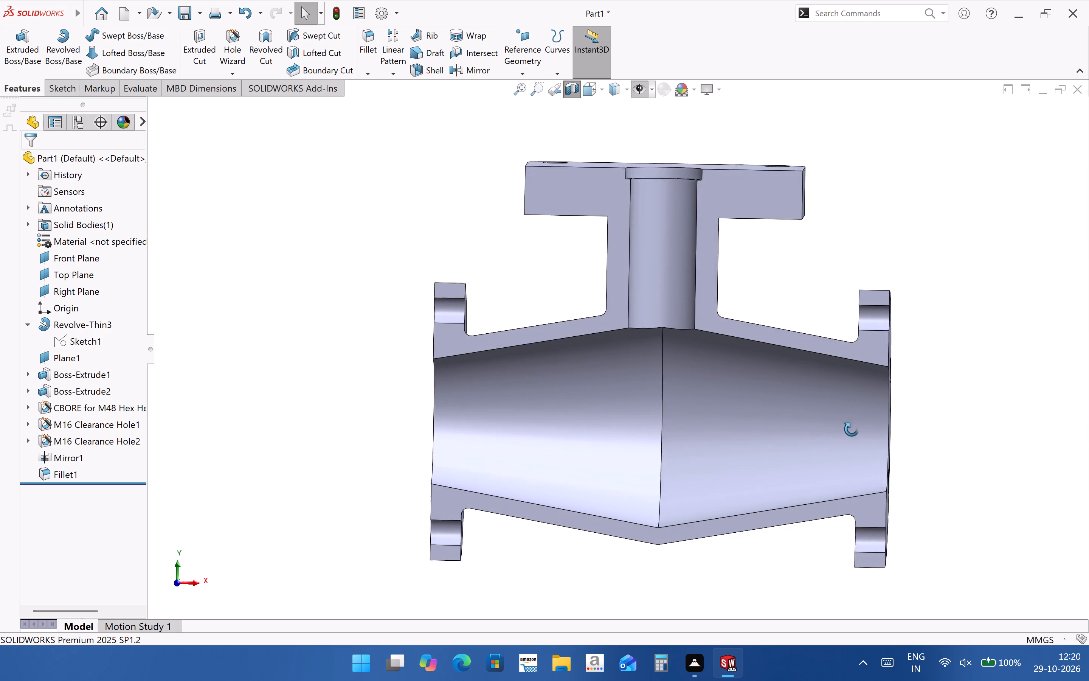
{"action": "middle_click_drag", "start_coordinate": [852, 429], "coordinate": [918, 504]}
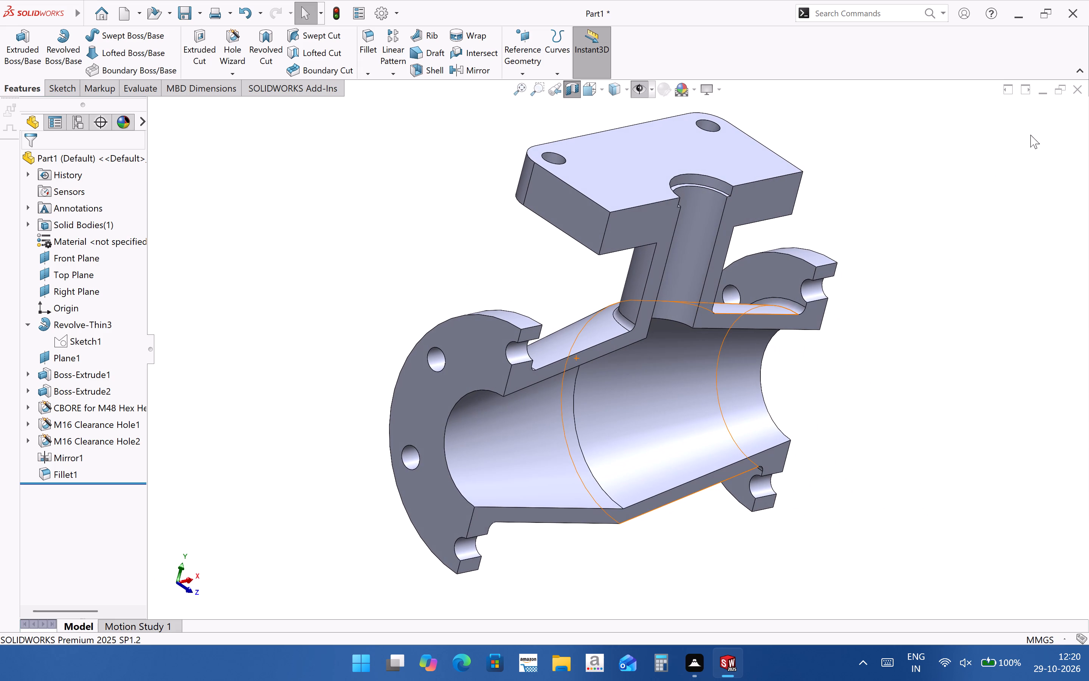
Close the part, saving it in the Solidworks documents folder as Solidworks-ex-08.
{"action": "left_click", "coordinate": [1078, 93]}
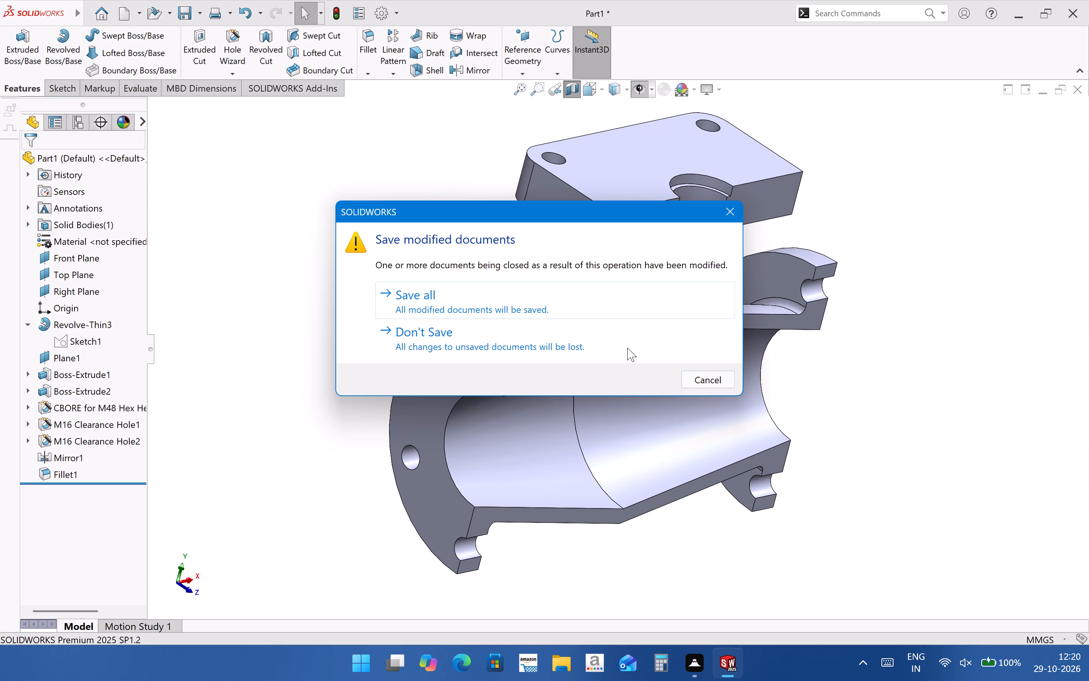
{"action": "left_click", "coordinate": [676, 303]}
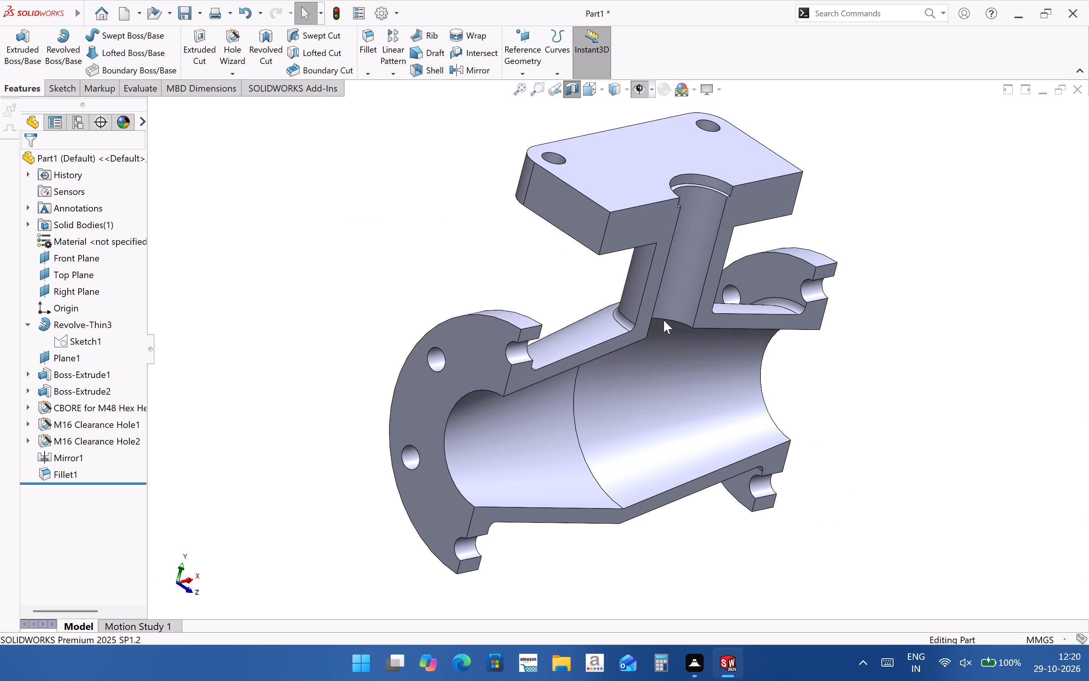
{"action": "left_click", "coordinate": [470, 341]}
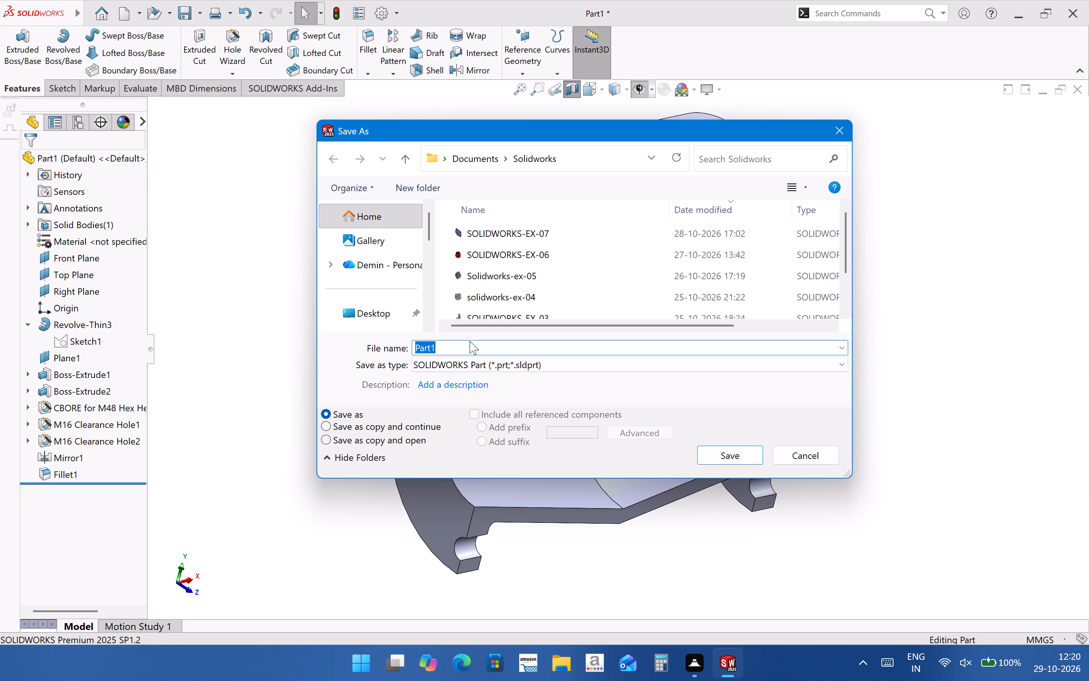
{"action": "left_click_drag", "start_coordinate": [475, 351], "coordinate": [358, 349]}
{"action": "key", "text": "BackSpace"}
{"action": "key", "text": "s"}
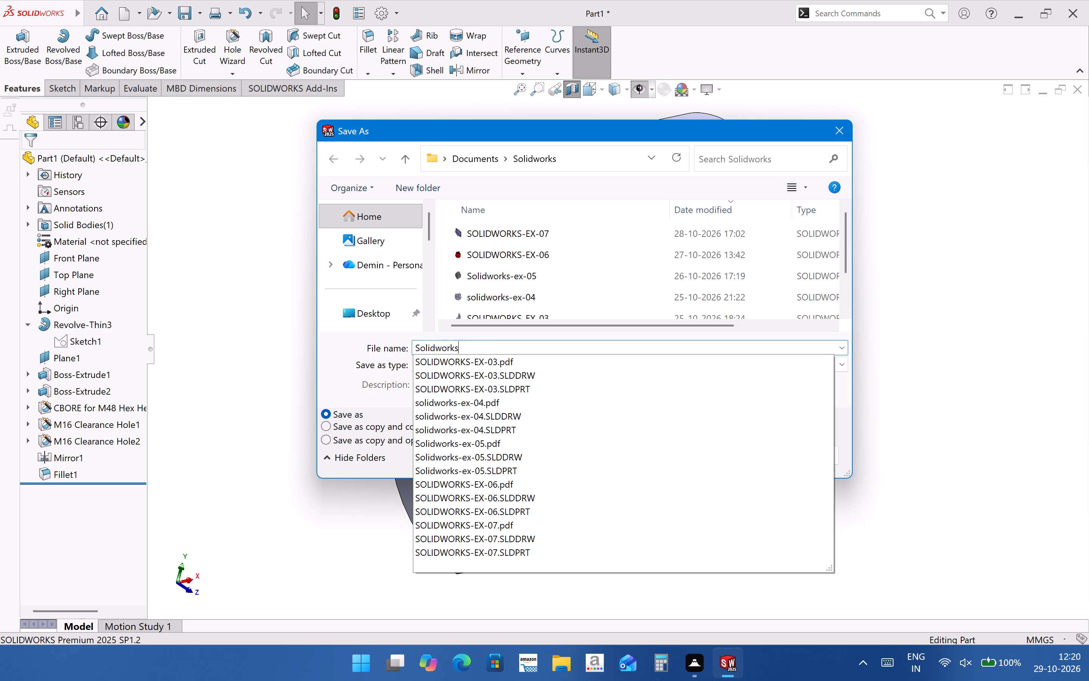
{"action": "type", "text": "-ex0"}
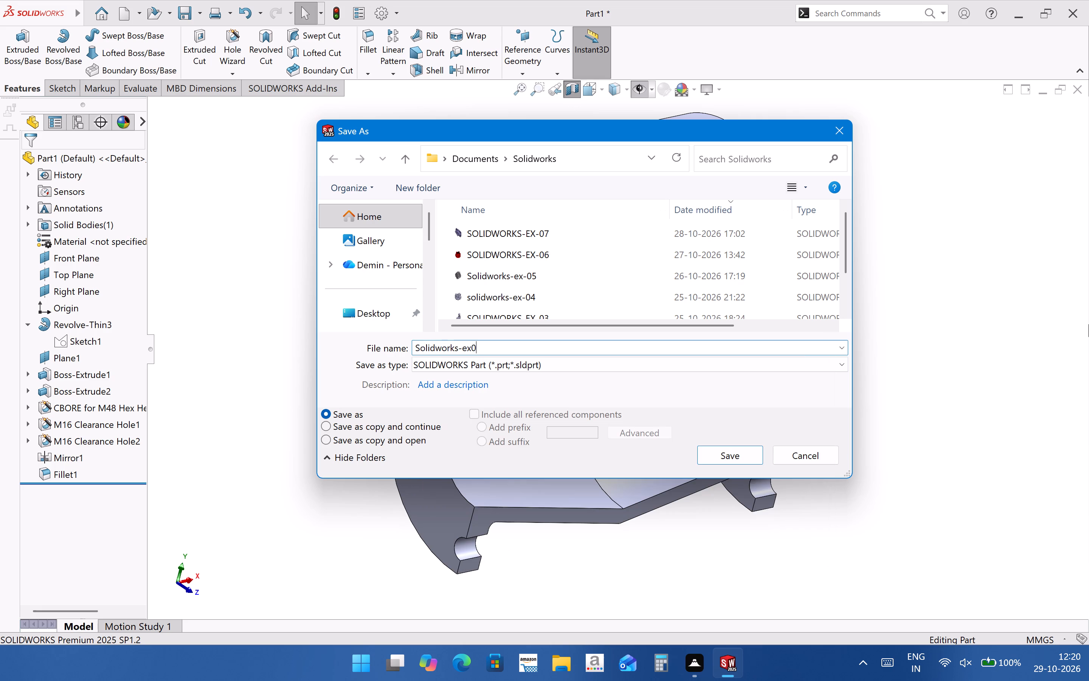
{"action": "key", "text": "BackSpace"}
{"action": "type", "text": "-0"}
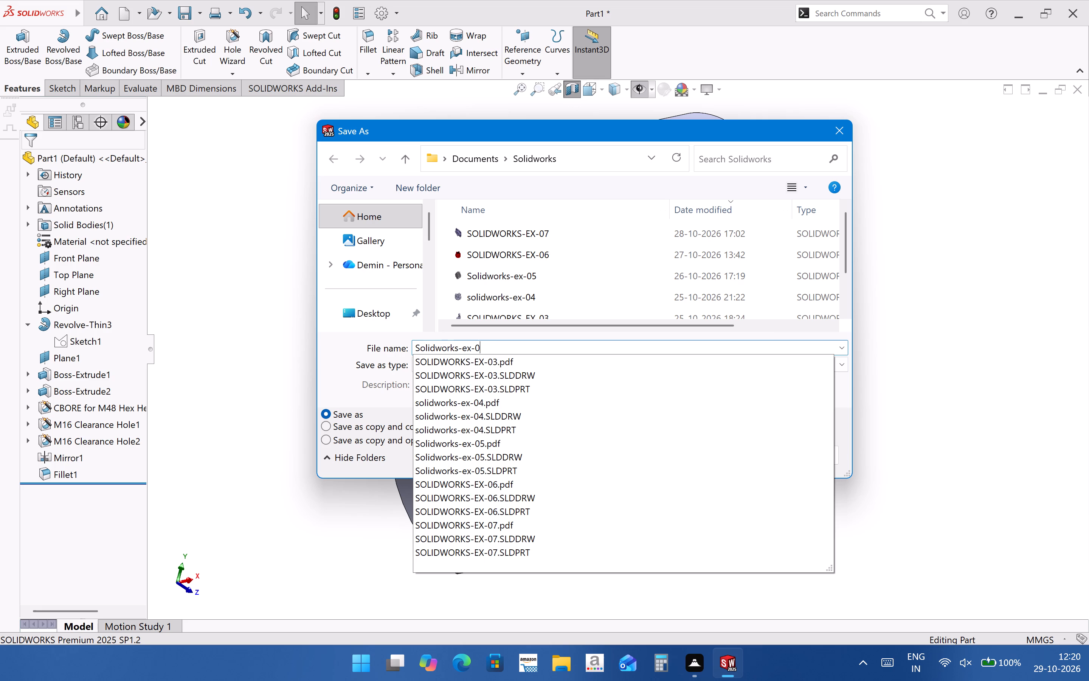
{"action": "key", "text": "8"}
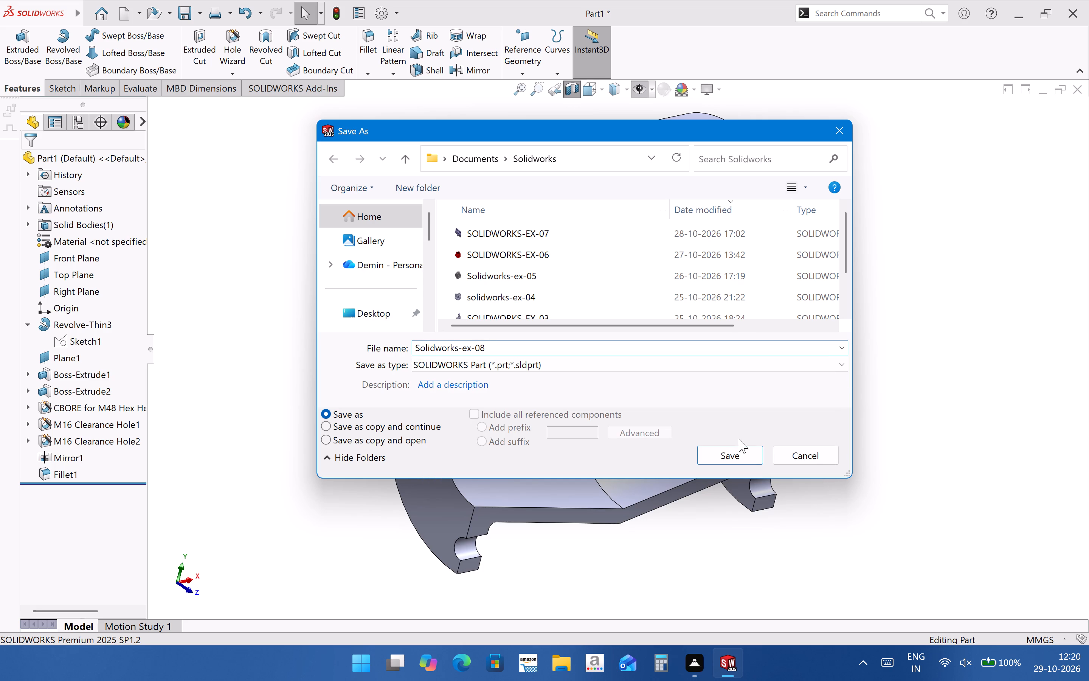
{"action": "left_click", "coordinate": [759, 459]}
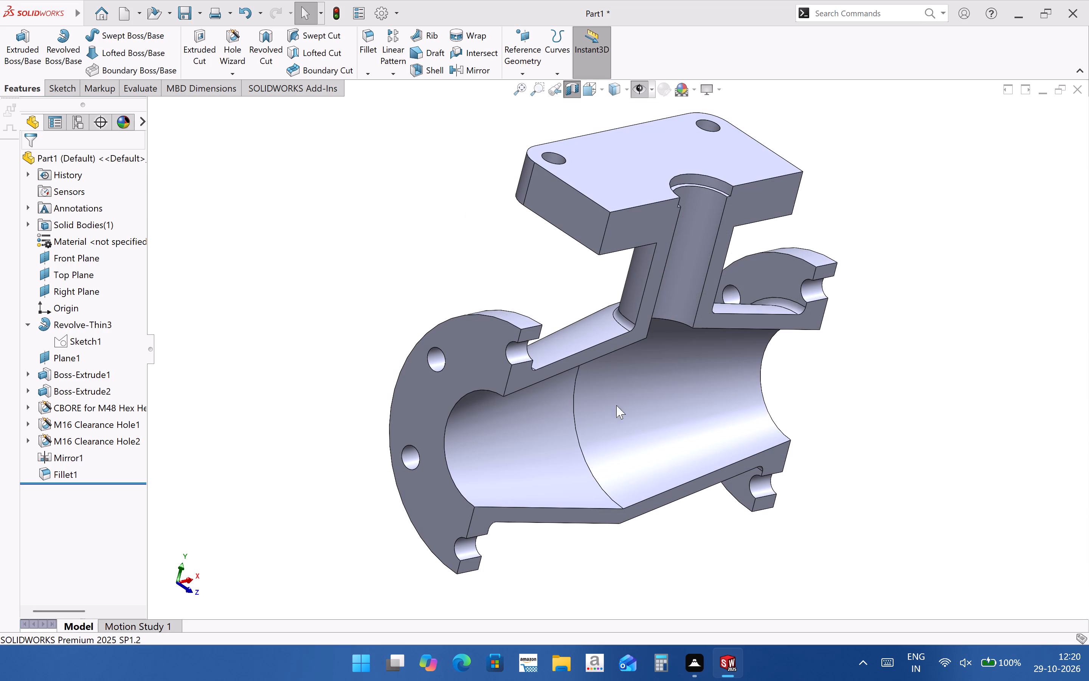
Reopen the saved Solidworks-ex-08 part from the recent documents.
{"action": "scroll", "coordinate": [647, 412], "scroll_direction": "up", "scroll_amount": 2}
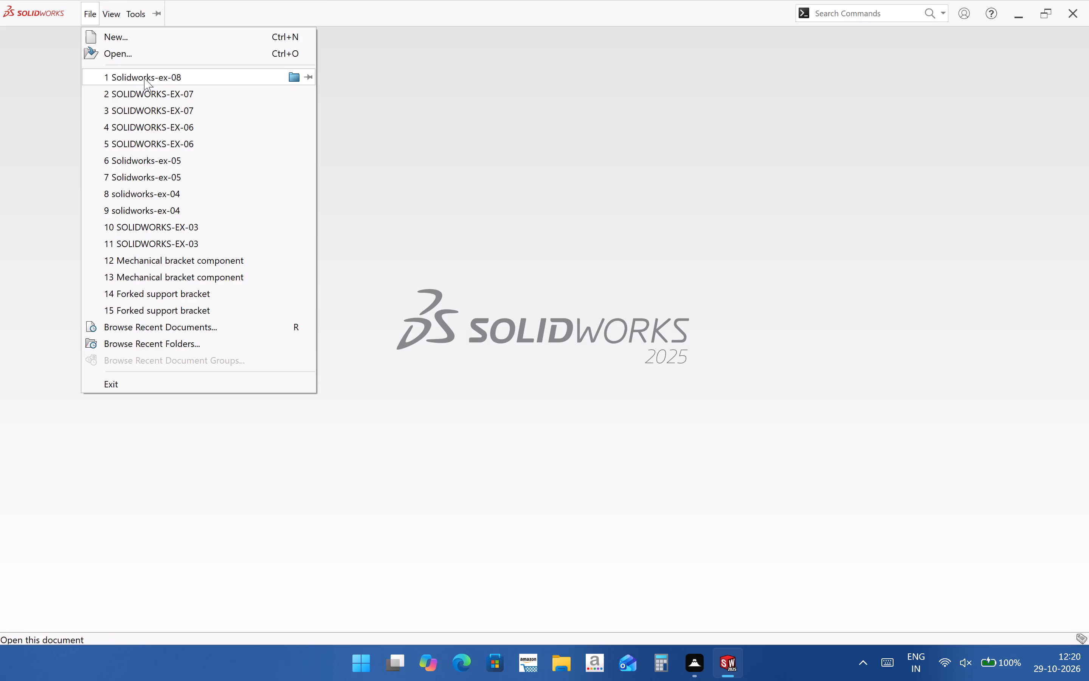
{"action": "left_click", "coordinate": [144, 78]}
Examine the reopened valve body from several angles, including both end flanges and the square top flange.
{"action": "scroll", "coordinate": [616, 435], "scroll_direction": "up", "scroll_amount": 3}
{"action": "middle_click_drag", "start_coordinate": [650, 442], "coordinate": [625, 438]}
{"action": "scroll", "coordinate": [589, 419], "scroll_direction": "down", "scroll_amount": 2}
{"action": "middle_click_drag", "start_coordinate": [625, 450], "coordinate": [619, 414]}
{"action": "scroll", "coordinate": [694, 456], "scroll_direction": "up", "scroll_amount": 2}
{"action": "middle_click_drag", "start_coordinate": [626, 425], "coordinate": [577, 424]}
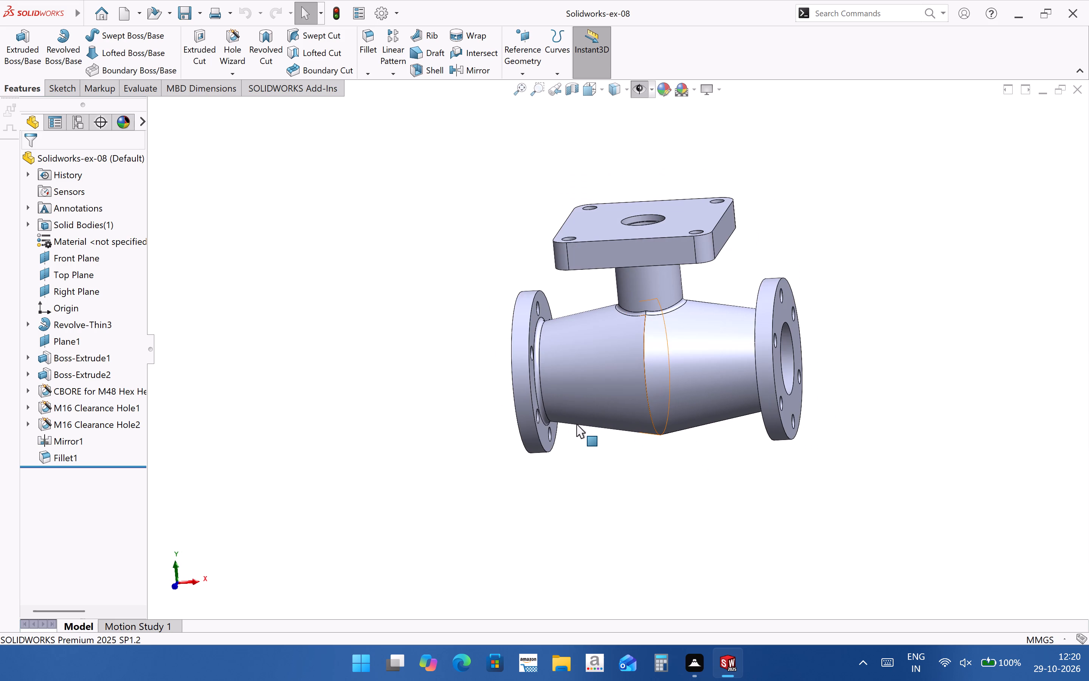
{"action": "middle_click_drag", "start_coordinate": [579, 423], "coordinate": [670, 453]}
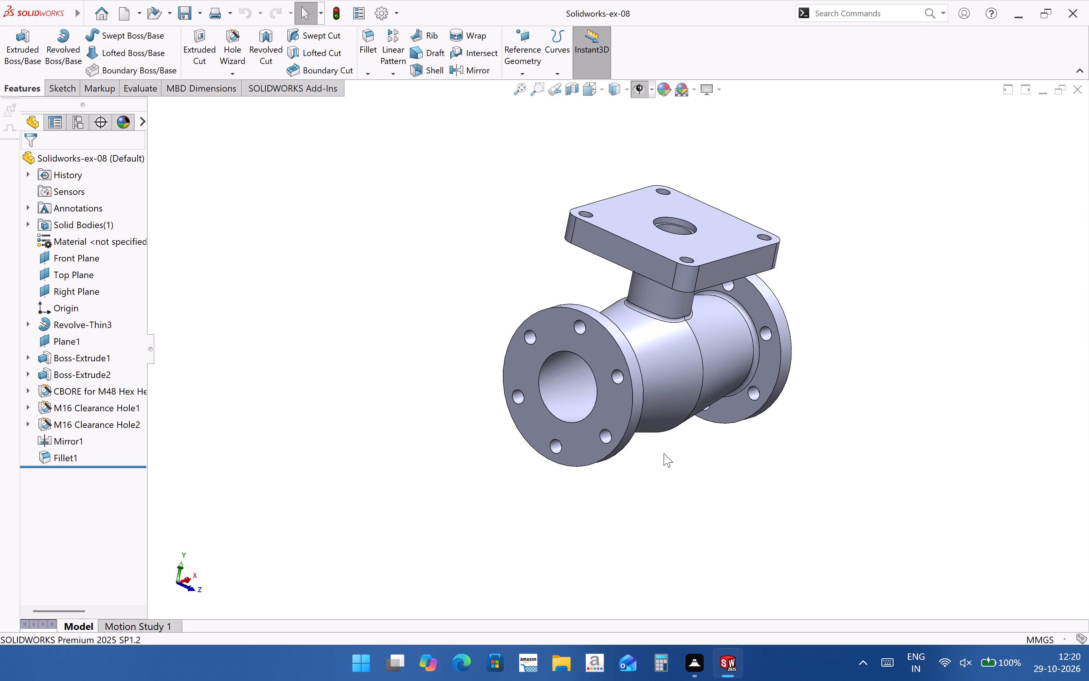
{"action": "middle_click_drag", "start_coordinate": [598, 432], "coordinate": [557, 450]}
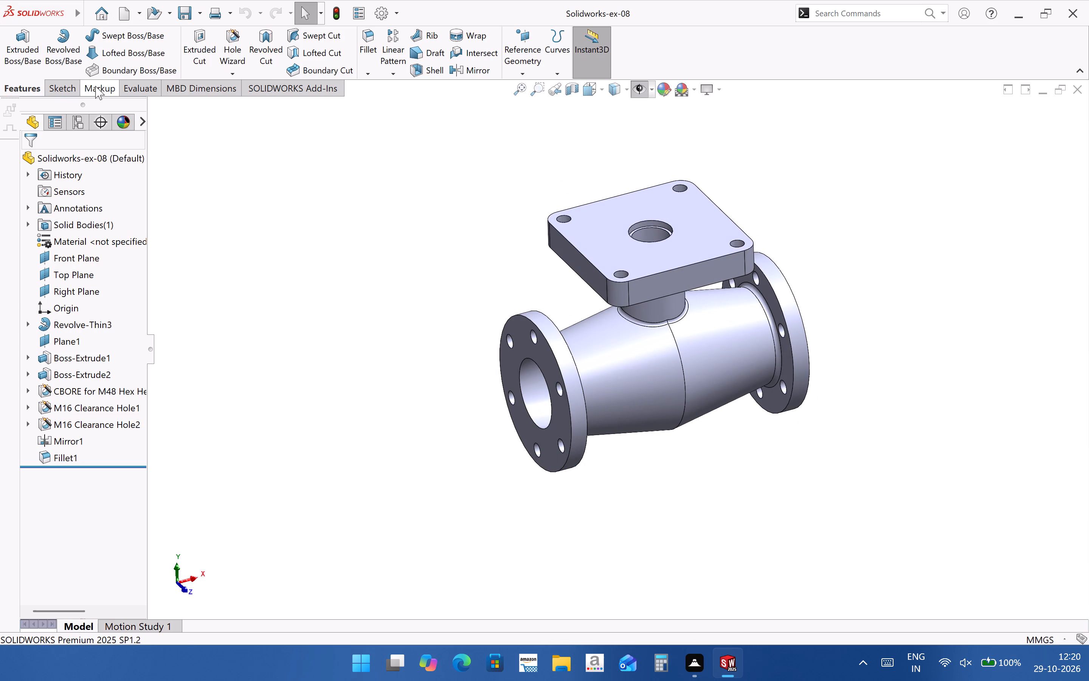
Chamfer both outer rim edges of each round end flange with a 2 mm distance at 45 degrees.
{"action": "left_click", "coordinate": [75, 91]}
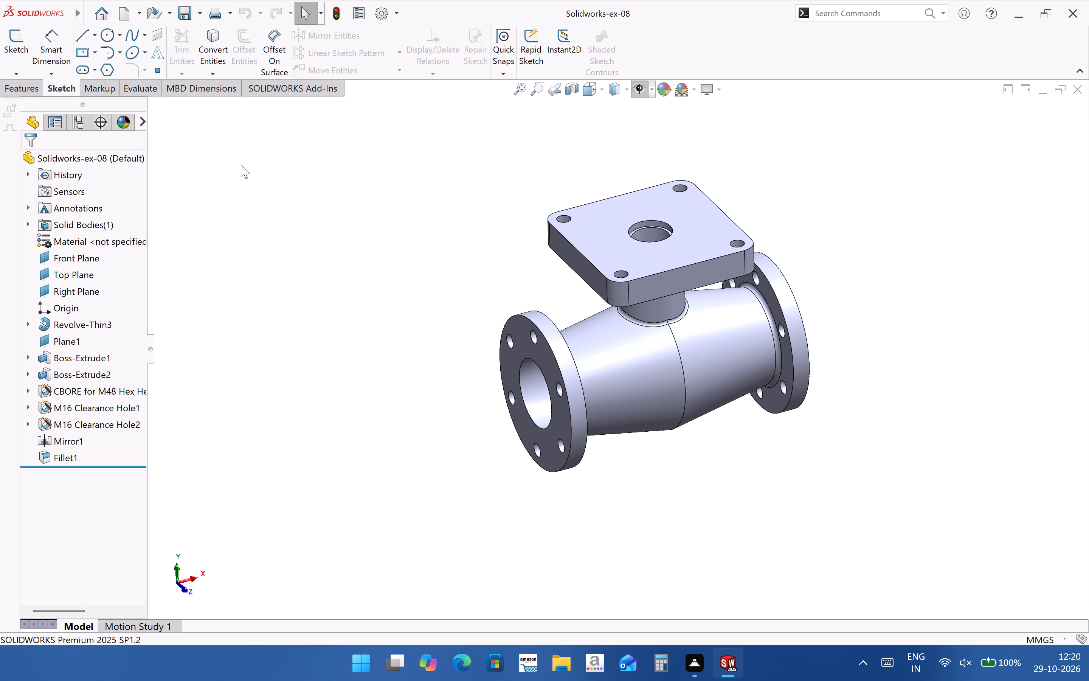
{"action": "left_click", "coordinate": [39, 92]}
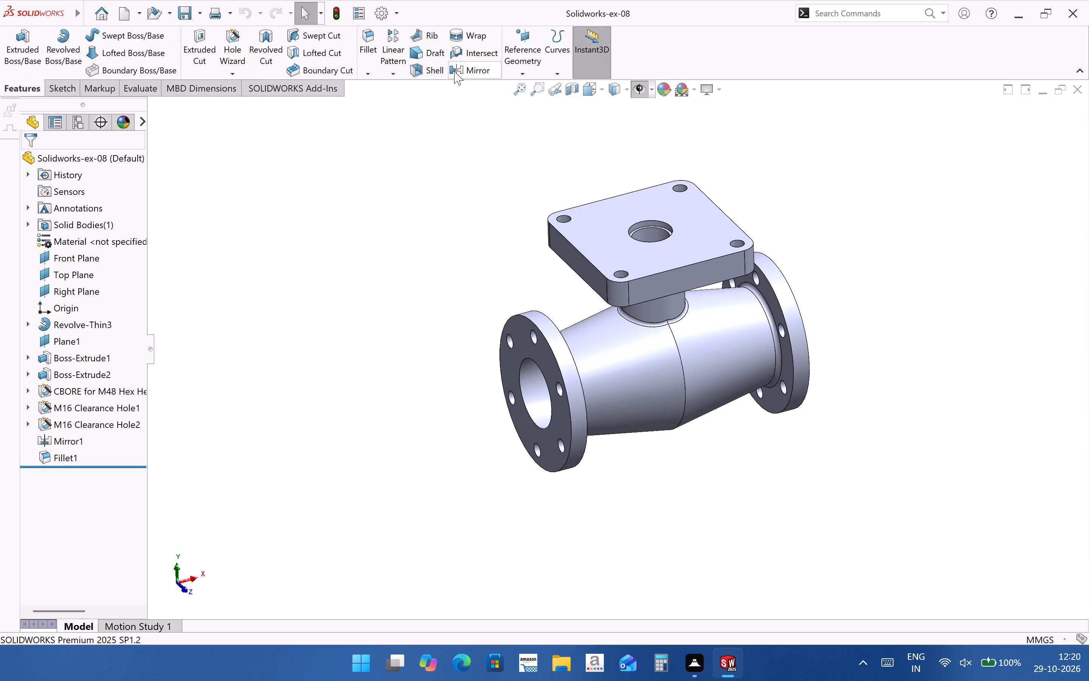
{"action": "left_click", "coordinate": [367, 77]}
{"action": "left_click", "coordinate": [381, 106]}
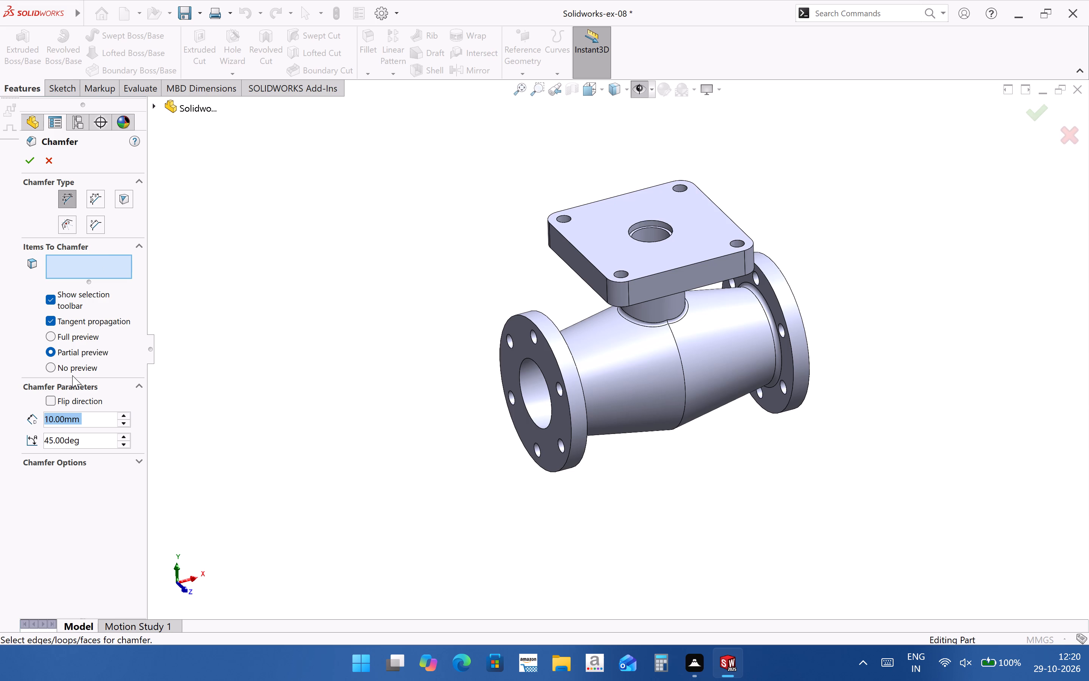
{"action": "key", "text": "2"}
{"action": "key", "text": "Return"}
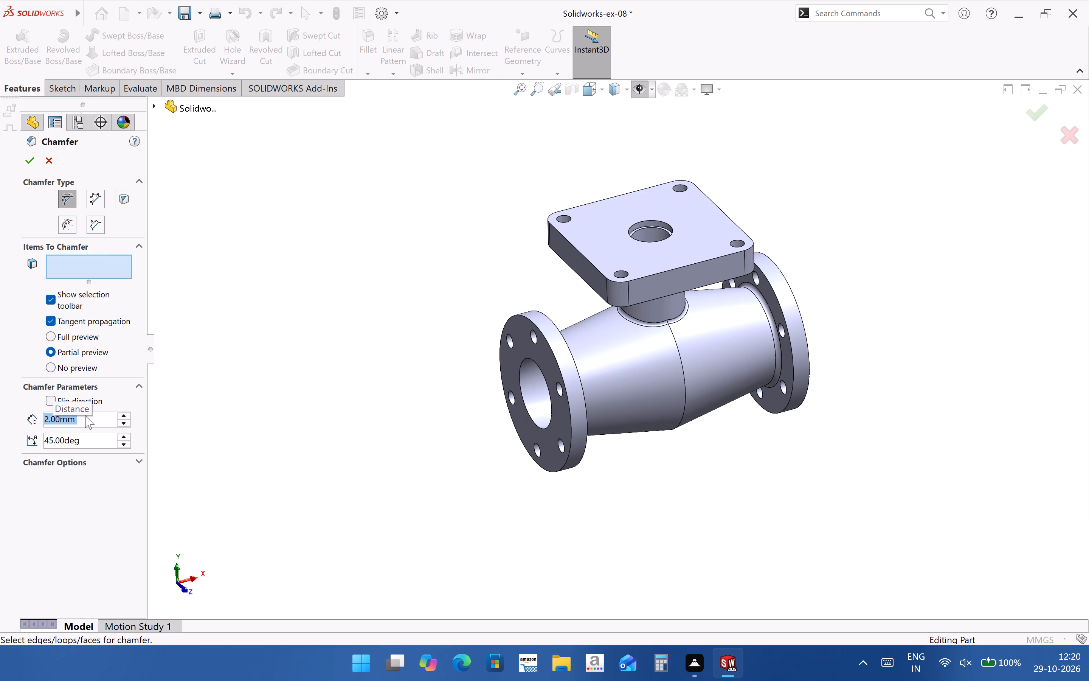
{"action": "left_click", "coordinate": [558, 366]}
{"action": "scroll", "coordinate": [577, 364], "scroll_direction": "down", "scroll_amount": 2}
{"action": "middle_click_drag", "start_coordinate": [576, 375], "coordinate": [563, 376]}
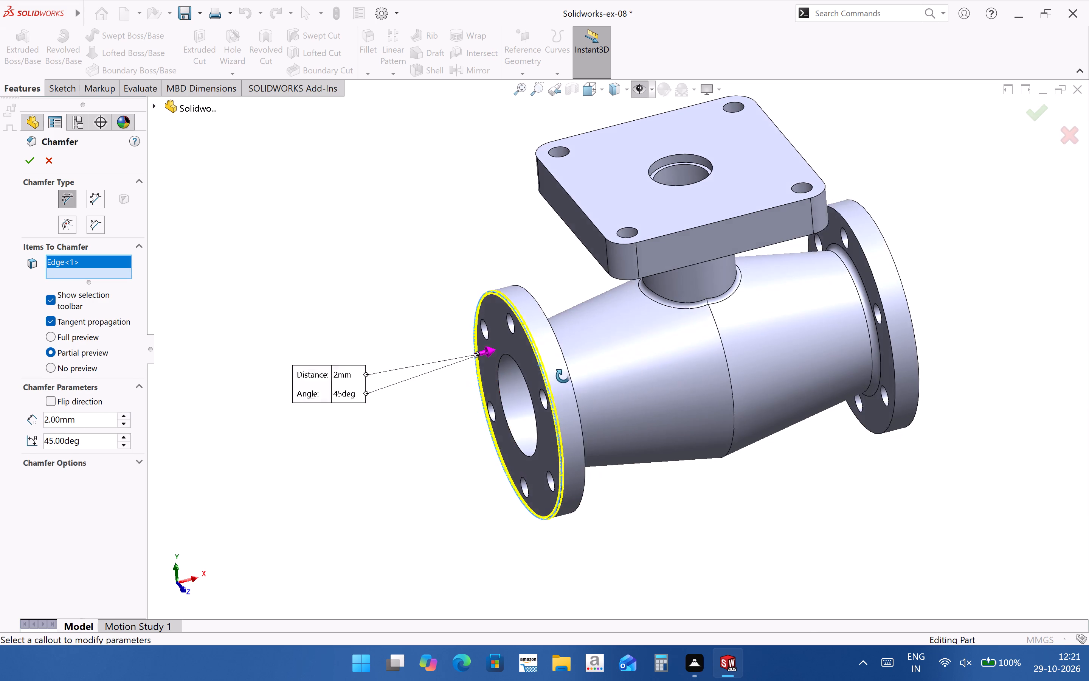
{"action": "middle_click_drag", "start_coordinate": [563, 376], "coordinate": [549, 382]}
{"action": "scroll", "coordinate": [499, 260], "scroll_direction": "down", "scroll_amount": 3}
{"action": "middle_click_drag", "start_coordinate": [544, 350], "coordinate": [520, 353]}
{"action": "left_click", "coordinate": [494, 357]}
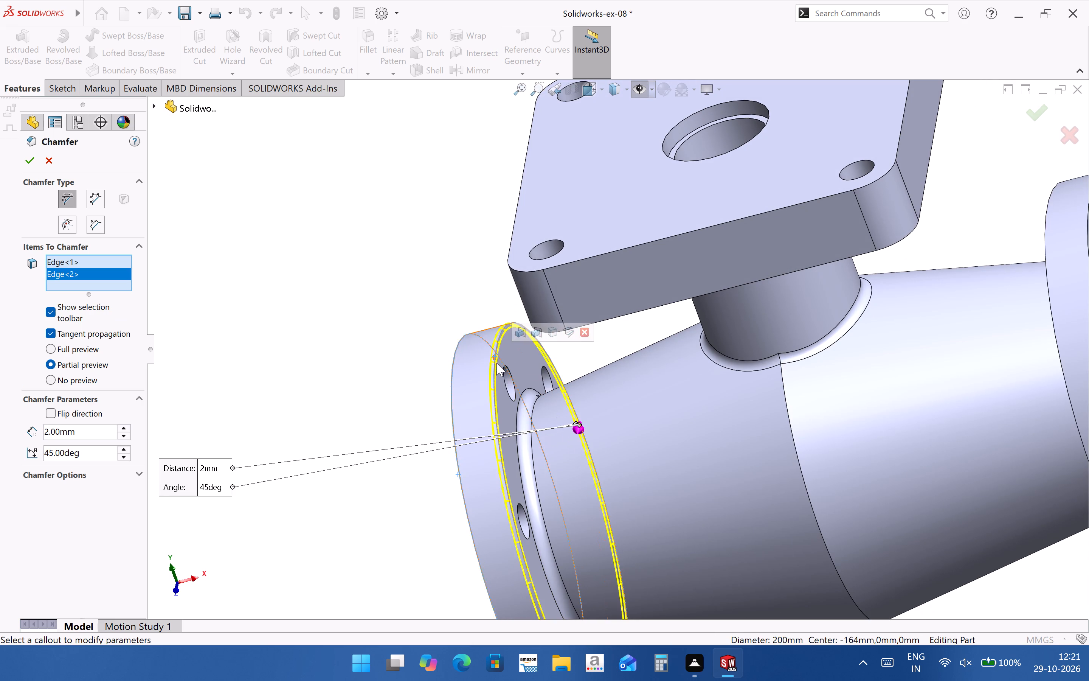
{"action": "middle_click_drag", "start_coordinate": [516, 385], "coordinate": [562, 356]}
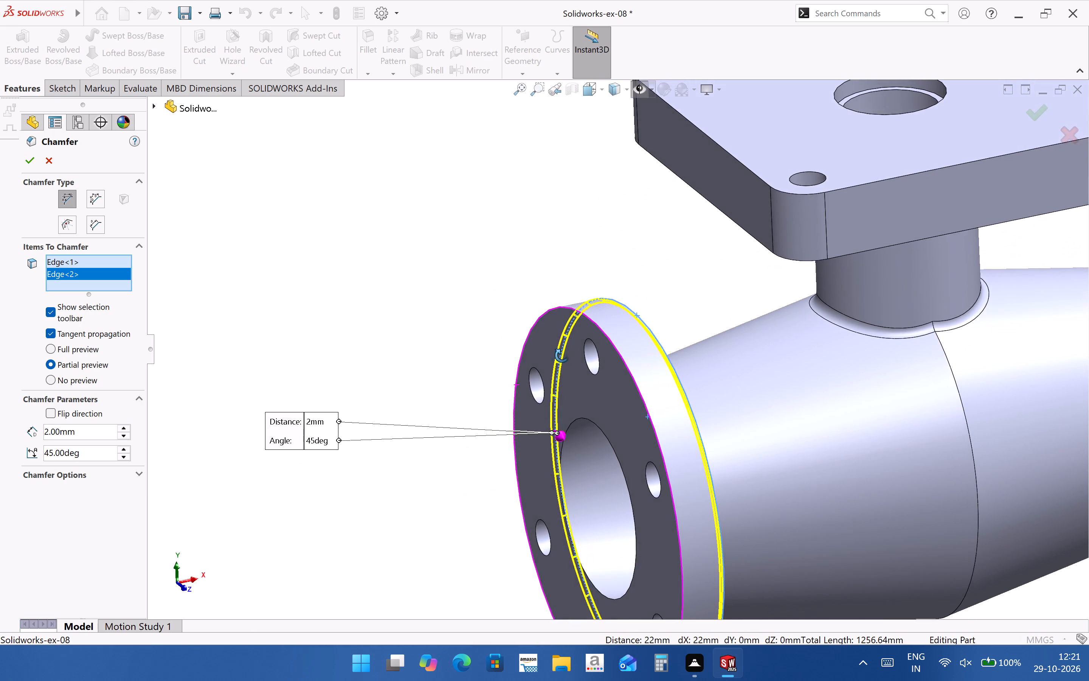
{"action": "middle_click_drag", "start_coordinate": [562, 356], "coordinate": [562, 356]}
{"action": "scroll", "coordinate": [560, 356], "scroll_direction": "up", "scroll_amount": 3}
{"action": "left_click", "coordinate": [971, 331]}
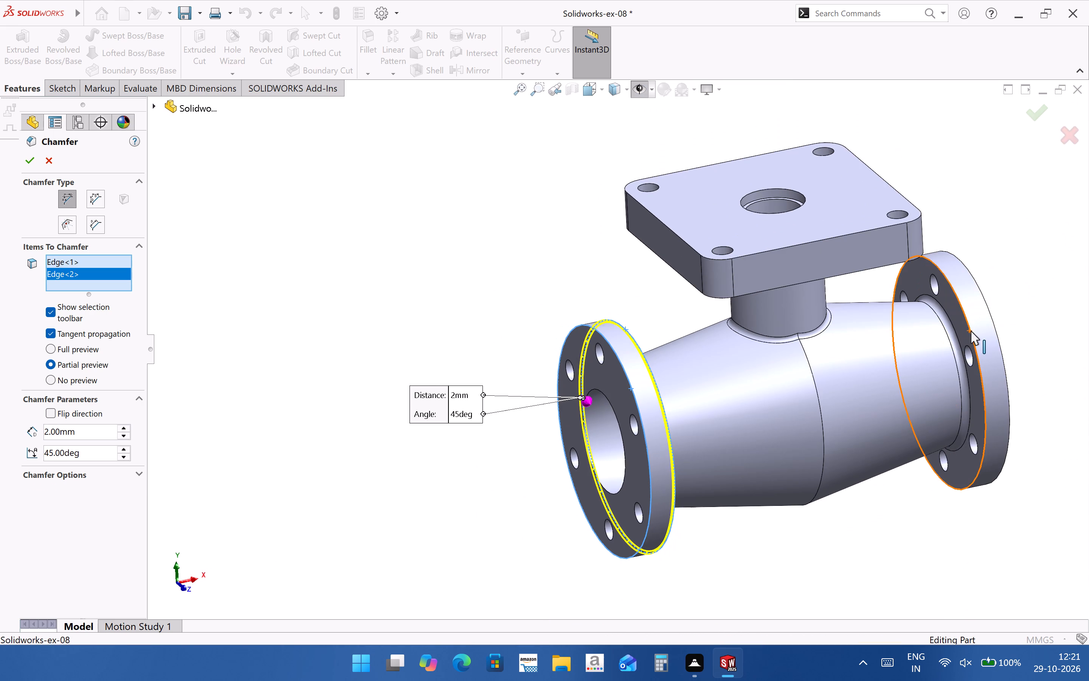
{"action": "middle_click_drag", "start_coordinate": [971, 362], "coordinate": [862, 376]}
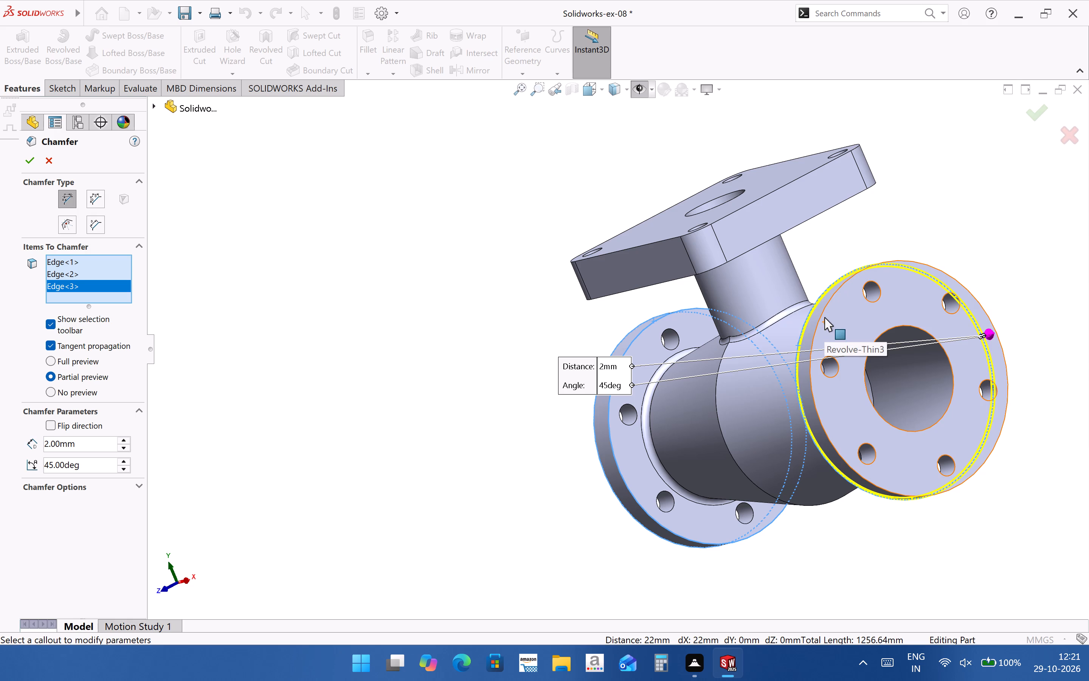
{"action": "left_click", "coordinate": [822, 312]}
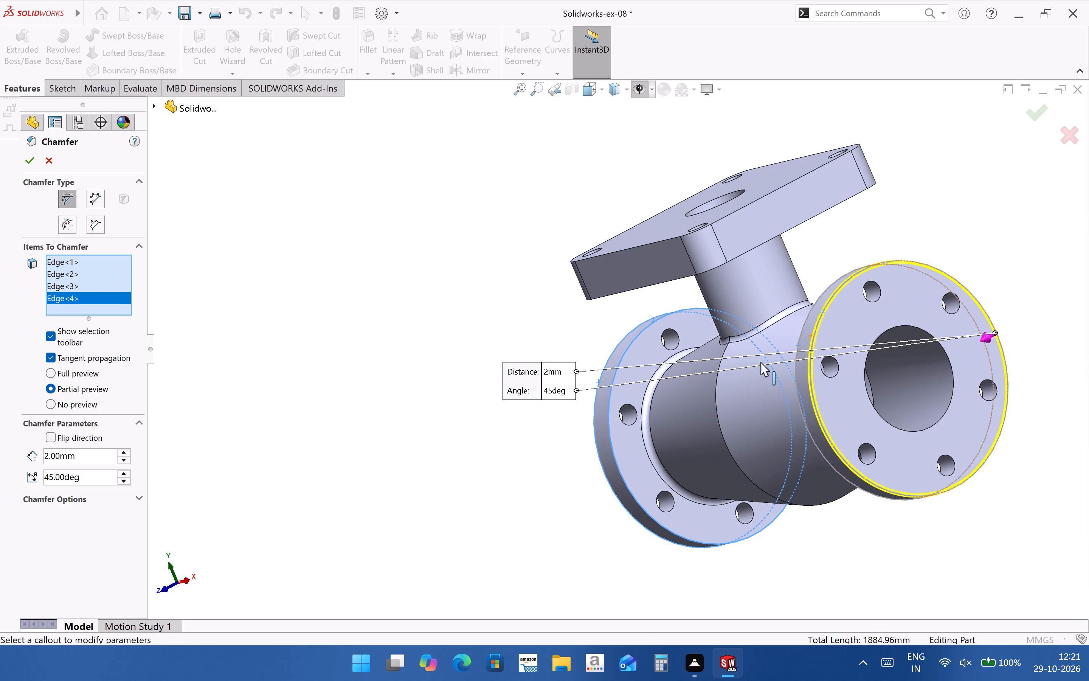
{"action": "middle_click_drag", "start_coordinate": [725, 366], "coordinate": [814, 361]}
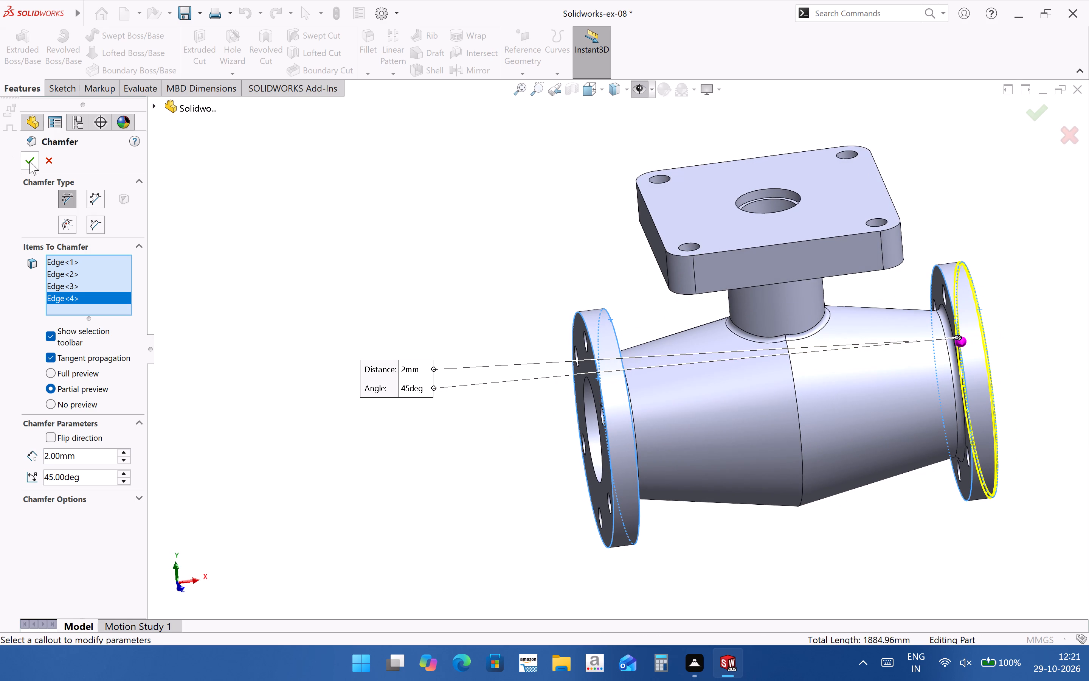
{"action": "left_click", "coordinate": [29, 161]}
Examine the chamfered rim of the round end flange up close, including its outer face edge.
{"action": "scroll", "coordinate": [355, 324], "scroll_direction": "up", "scroll_amount": 1}
{"action": "left_click", "coordinate": [357, 326]}
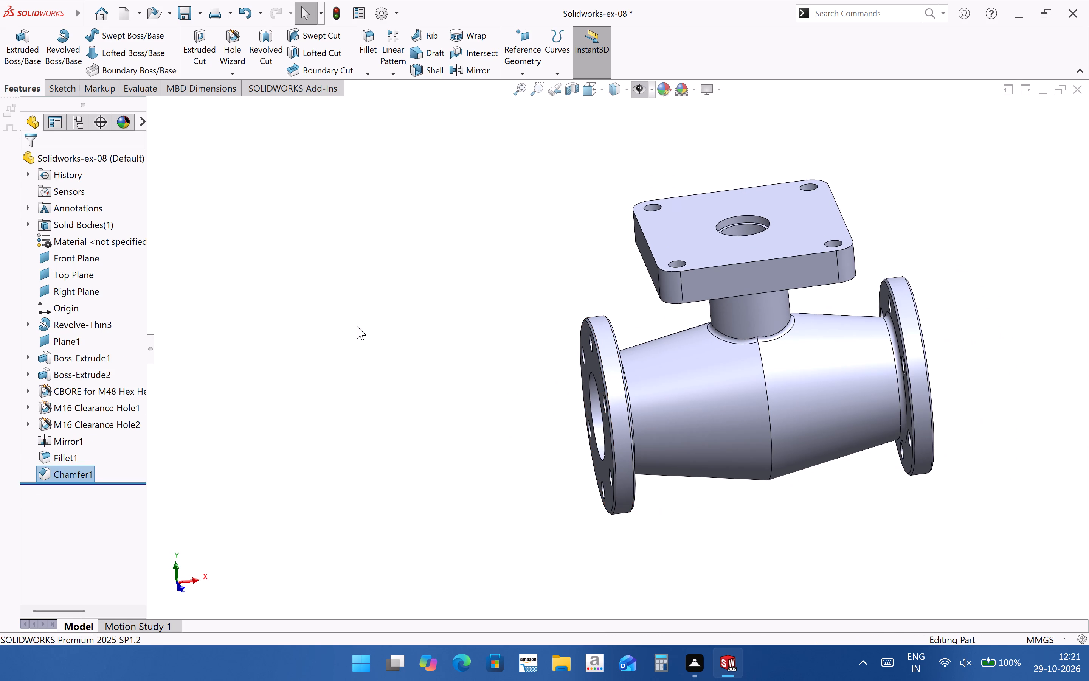
{"action": "middle_click_drag", "start_coordinate": [622, 486], "coordinate": [691, 522]}
{"action": "scroll", "coordinate": [735, 411], "scroll_direction": "down", "scroll_amount": 4}
{"action": "middle_click_drag", "start_coordinate": [695, 437], "coordinate": [668, 421]}
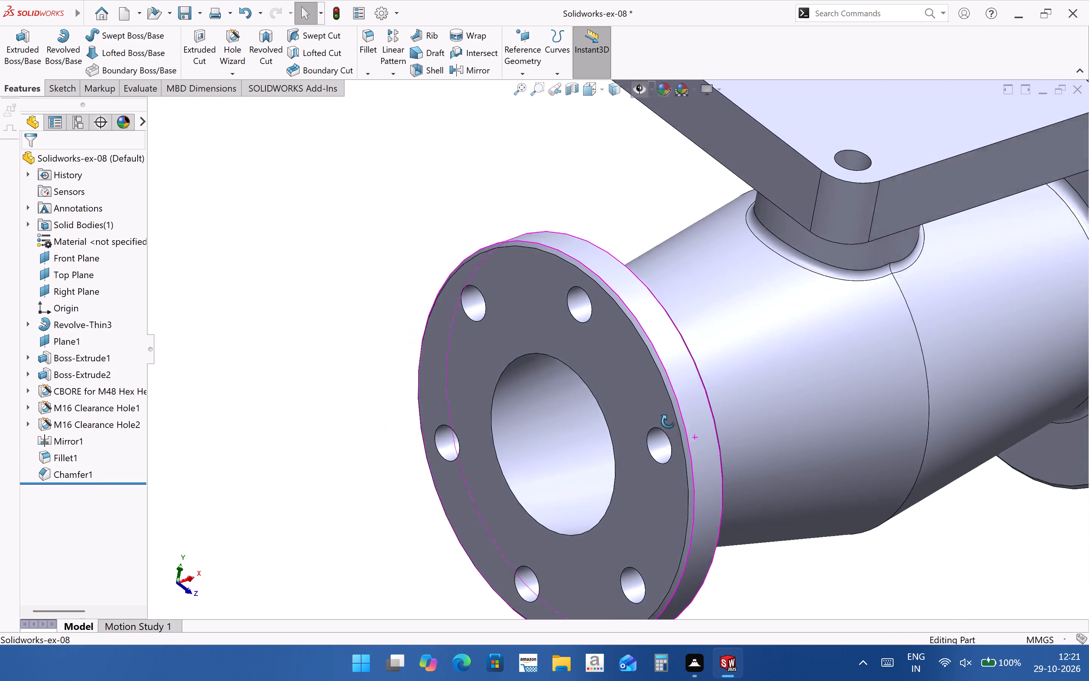
{"action": "middle_click_drag", "start_coordinate": [668, 421], "coordinate": [654, 394]}
{"action": "scroll", "coordinate": [654, 394], "scroll_direction": "up", "scroll_amount": 3}
{"action": "scroll", "coordinate": [665, 420], "scroll_direction": "down", "scroll_amount": 3}
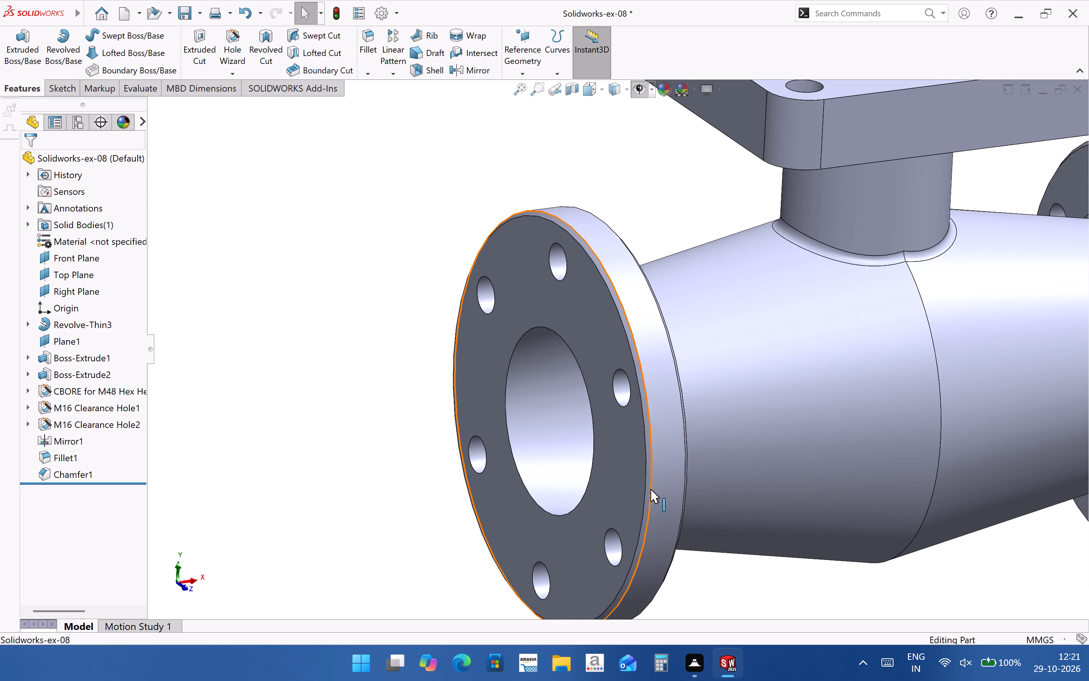
{"action": "left_click", "coordinate": [649, 491]}
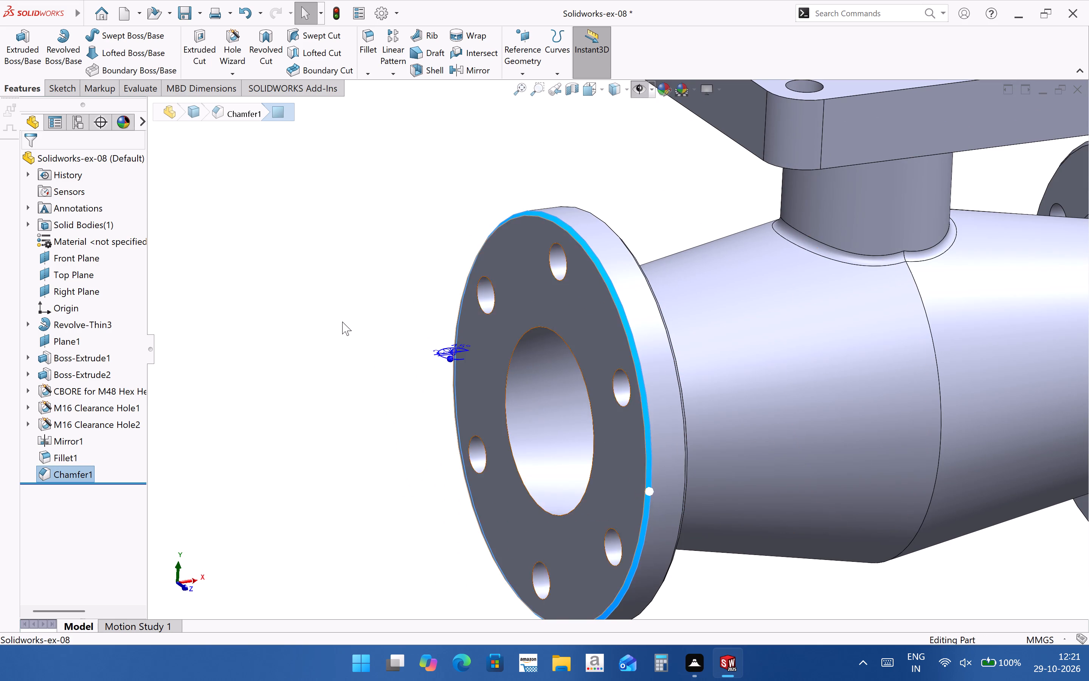
{"action": "scroll", "coordinate": [342, 322], "scroll_direction": "up", "scroll_amount": 5}
{"action": "key", "text": "Escape"}
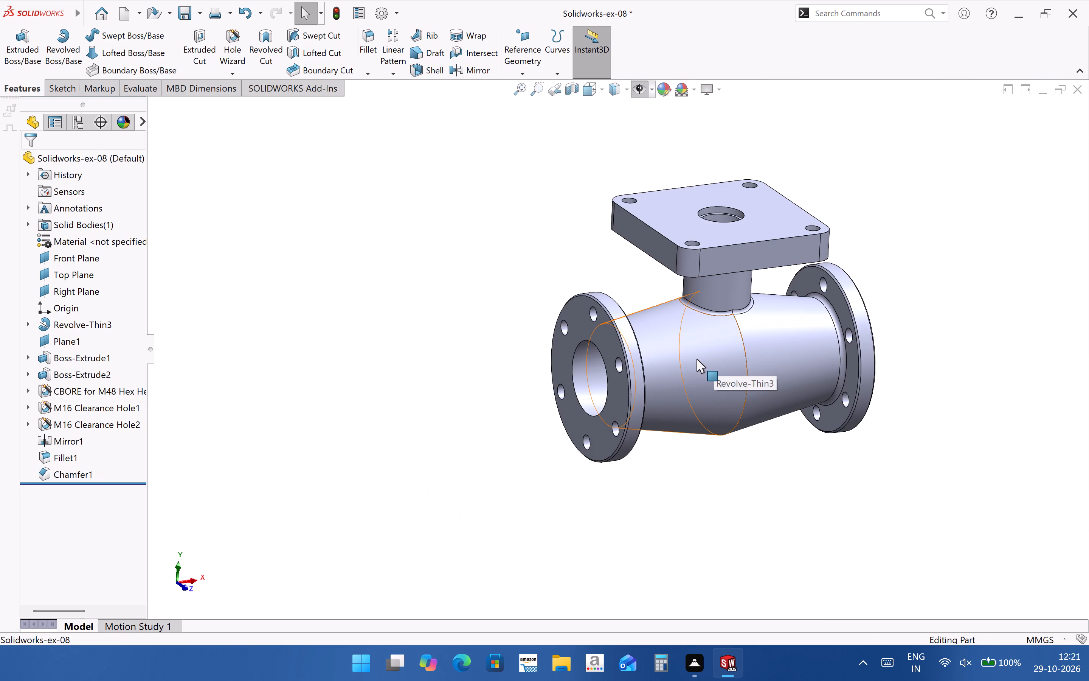
Examine the rounded transition behind the end flange, including its profile dimensions, and review the whole valve body.
{"action": "middle_click_drag", "start_coordinate": [649, 377], "coordinate": [593, 396]}
{"action": "scroll", "coordinate": [598, 316], "scroll_direction": "down", "scroll_amount": 4}
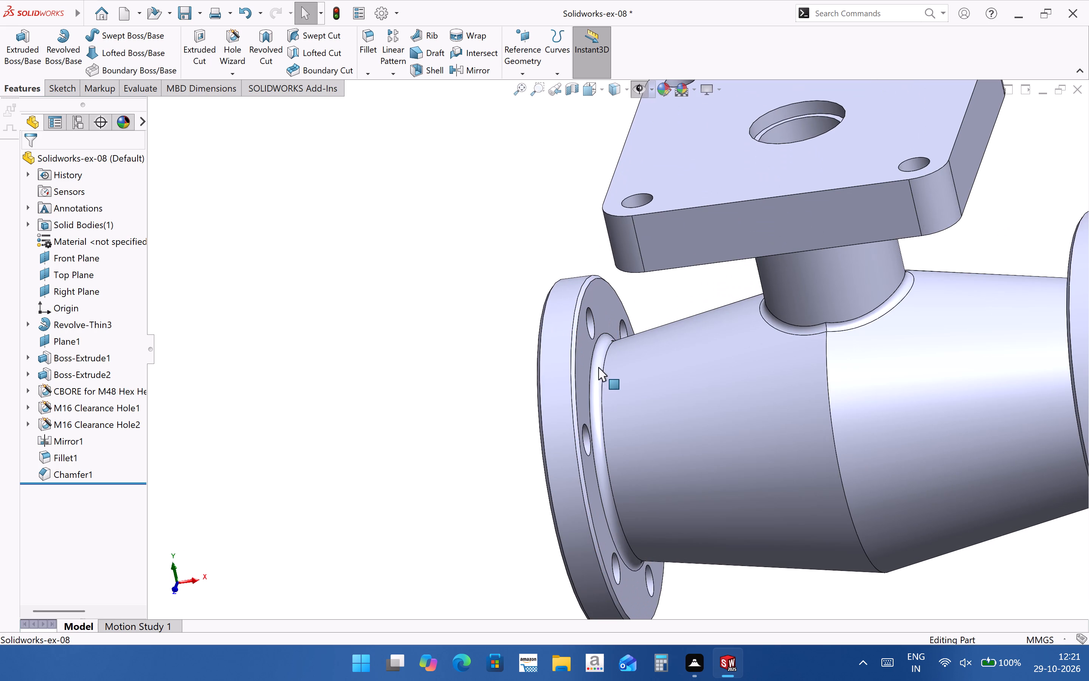
{"action": "left_click", "coordinate": [597, 400]}
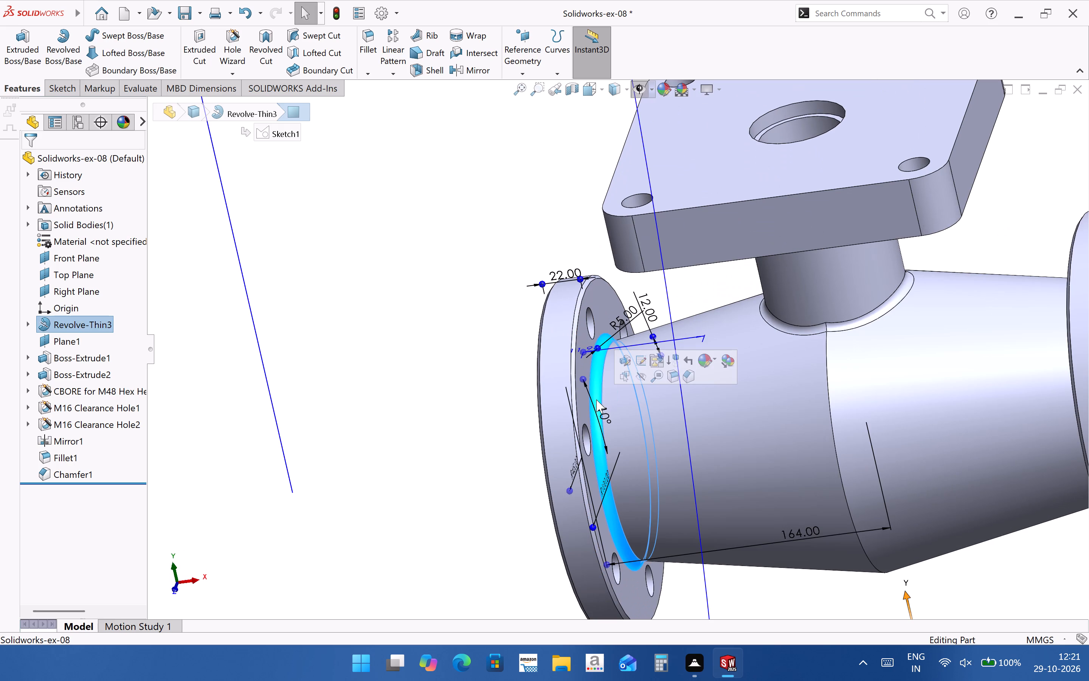
{"action": "scroll", "coordinate": [595, 401], "scroll_direction": "up", "scroll_amount": 3}
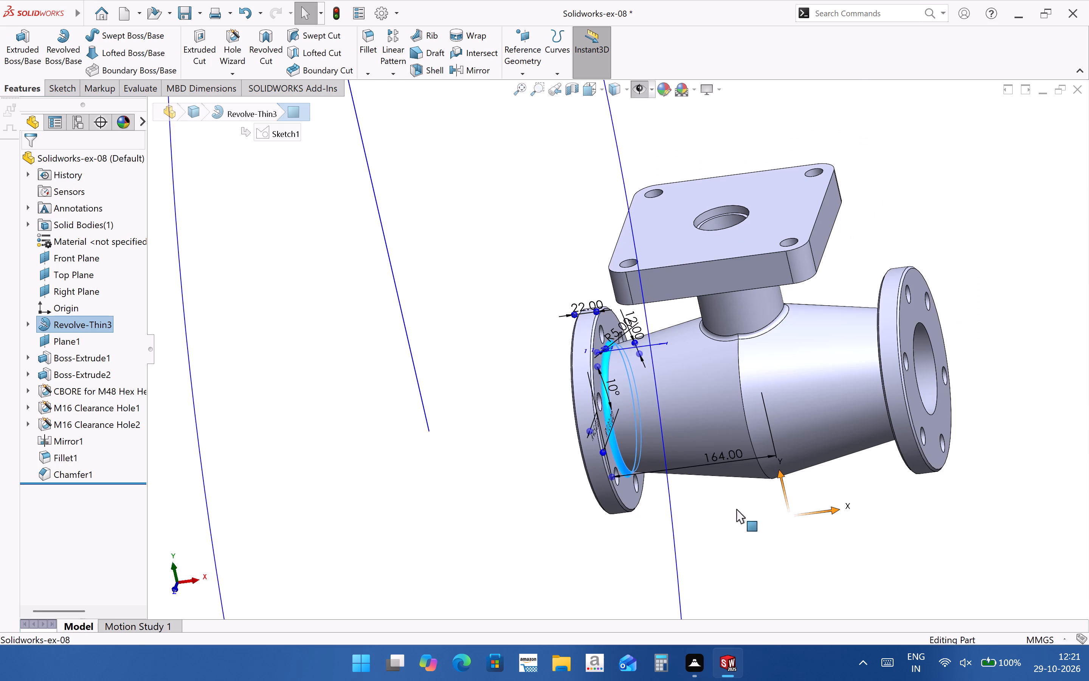
{"action": "left_click", "coordinate": [782, 546]}
{"action": "scroll", "coordinate": [557, 444], "scroll_direction": "up", "scroll_amount": 2}
{"action": "middle_click_drag", "start_coordinate": [684, 447], "coordinate": [737, 438]}
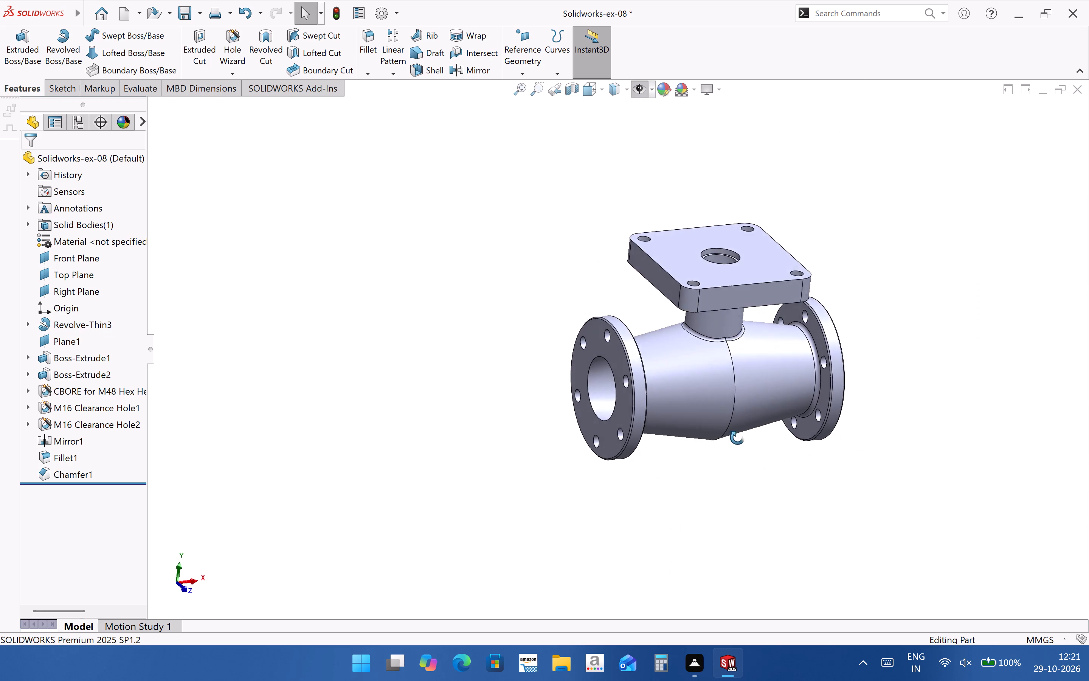
{"action": "middle_click_drag", "start_coordinate": [737, 438], "coordinate": [676, 463]}
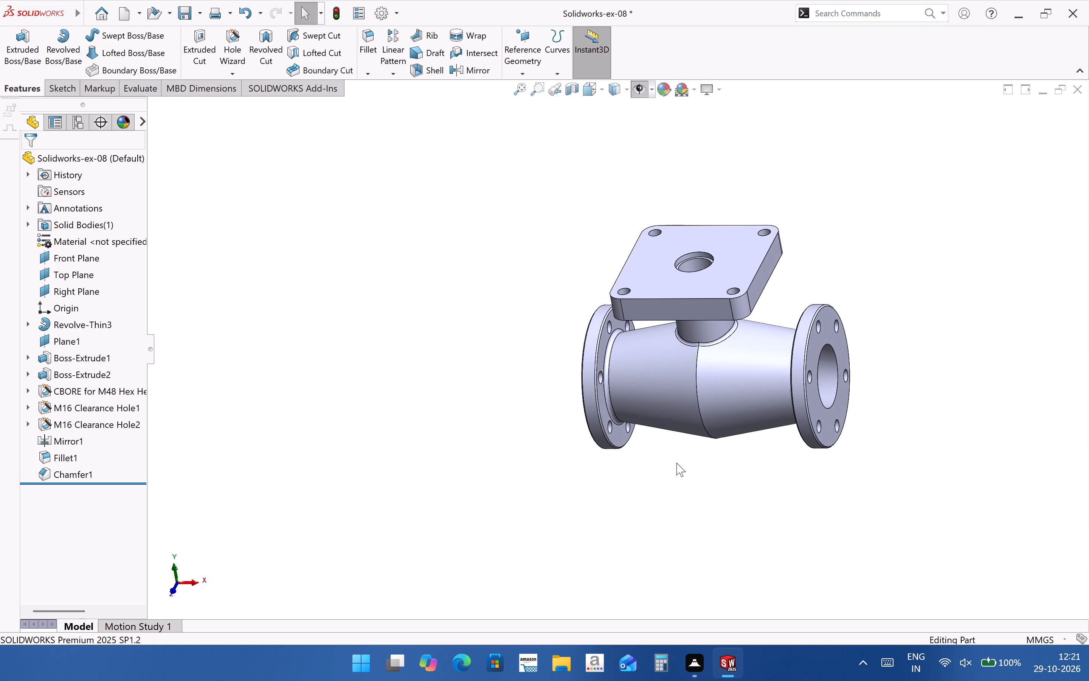
{"action": "scroll", "coordinate": [747, 519], "scroll_direction": "up", "scroll_amount": 1}
{"action": "middle_click", "coordinate": [732, 504]}
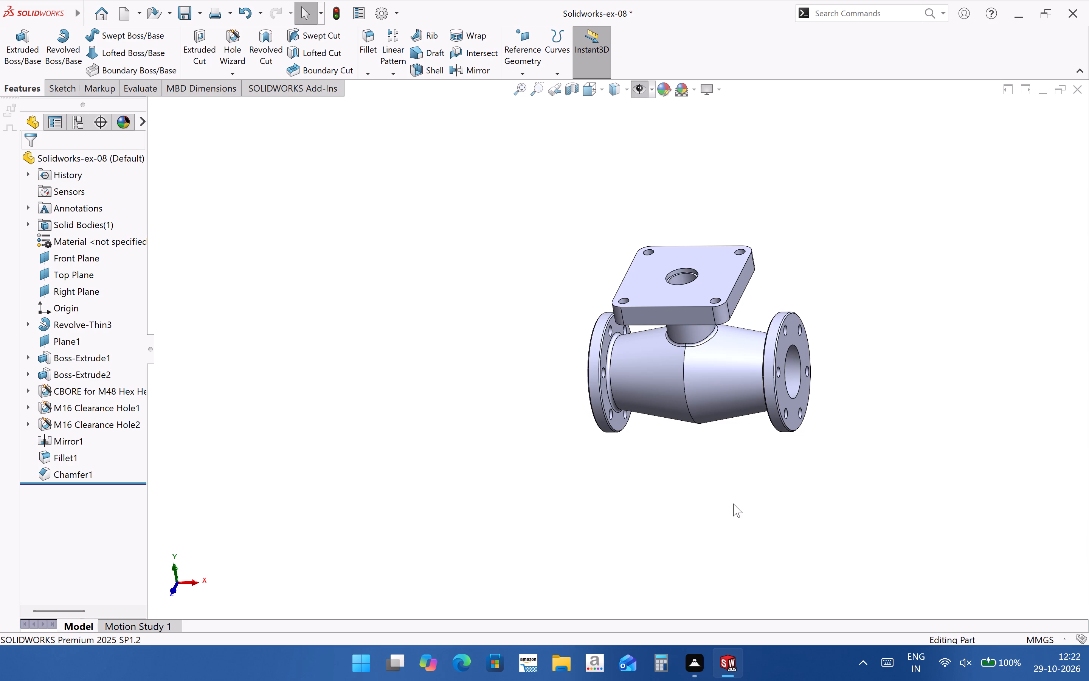
Examine the valve body's interior in a Front Plane section view, then restore the full model and view it from outside.
{"action": "middle_click_drag", "start_coordinate": [721, 472], "coordinate": [534, 584]}
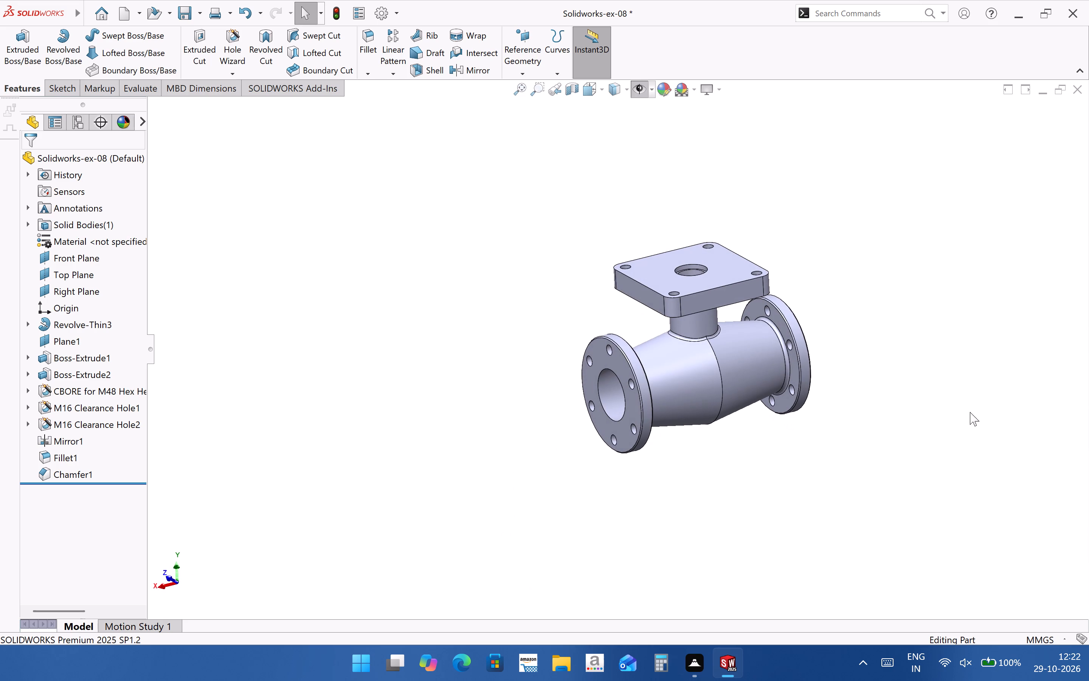
{"action": "scroll", "coordinate": [774, 475], "scroll_direction": "down", "scroll_amount": 2}
{"action": "scroll", "coordinate": [666, 452], "scroll_direction": "up", "scroll_amount": 3}
{"action": "scroll", "coordinate": [660, 250], "scroll_direction": "down", "scroll_amount": 3}
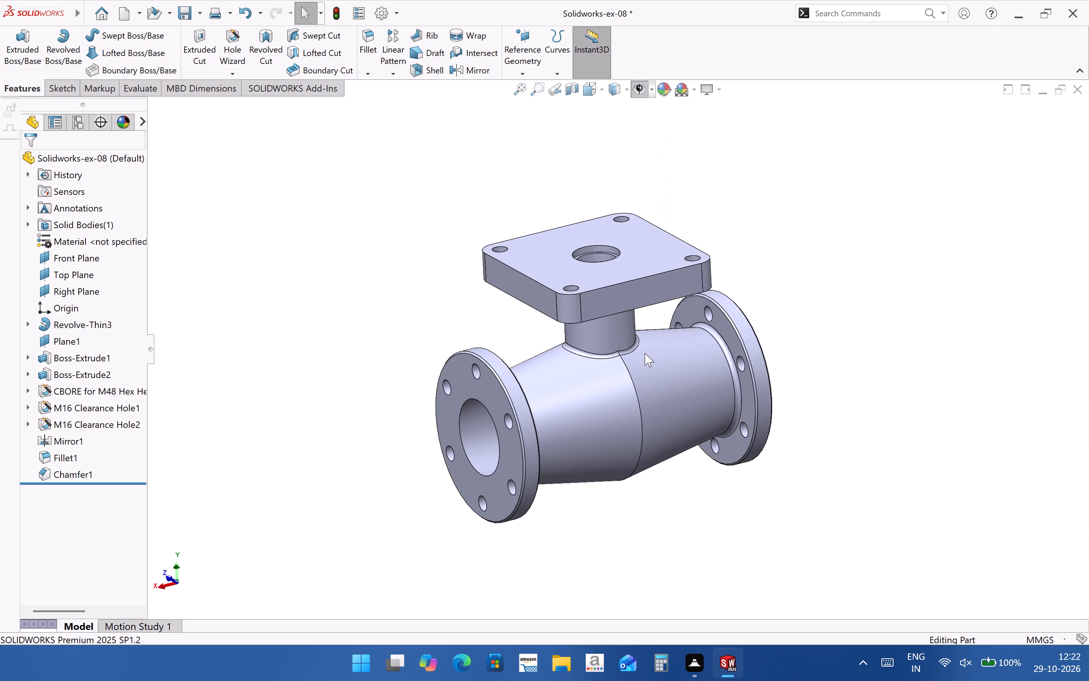
{"action": "left_click", "coordinate": [570, 82]}
{"action": "middle_click_drag", "start_coordinate": [641, 408], "coordinate": [585, 398]}
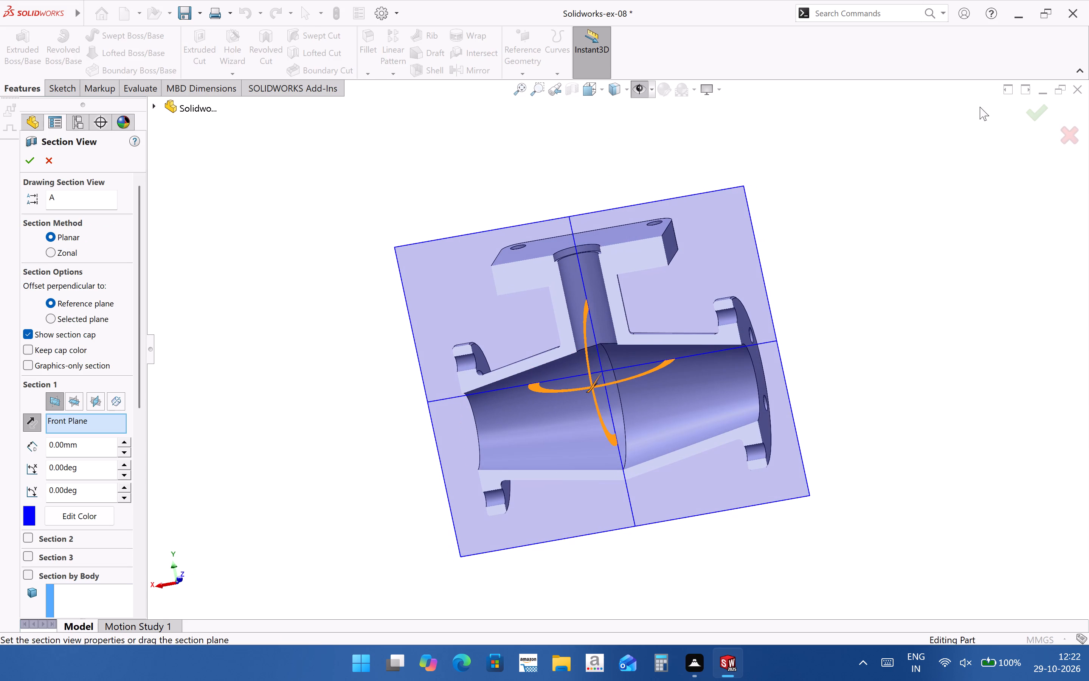
{"action": "left_click", "coordinate": [1028, 112]}
{"action": "middle_click_drag", "start_coordinate": [686, 413], "coordinate": [685, 392]}
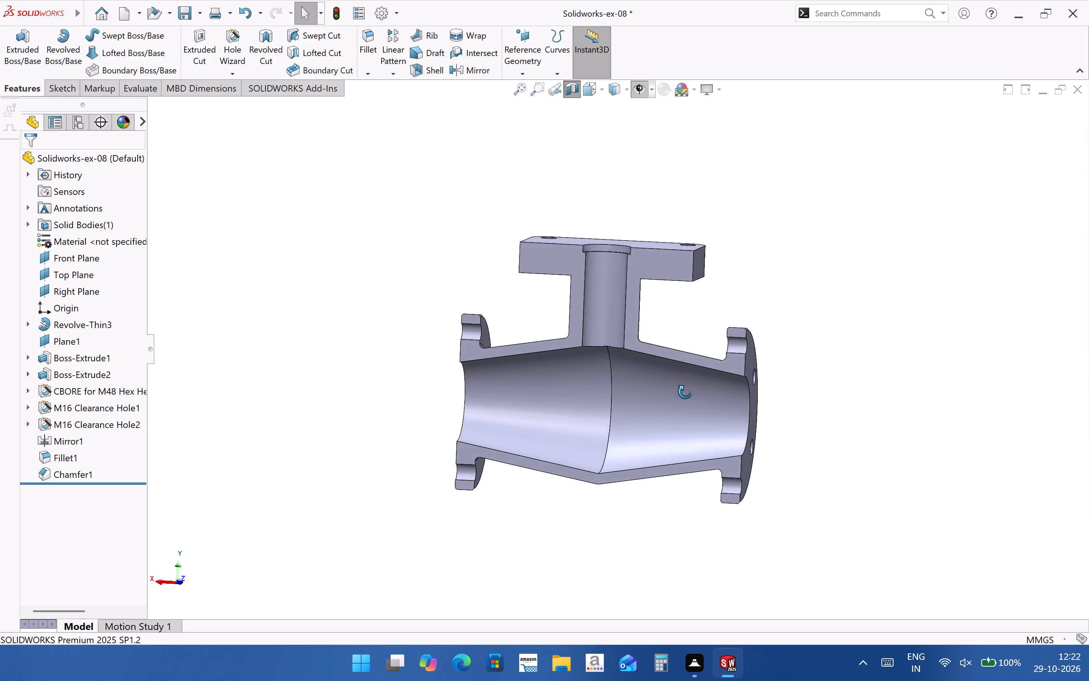
{"action": "middle_click_drag", "start_coordinate": [685, 392], "coordinate": [678, 391]}
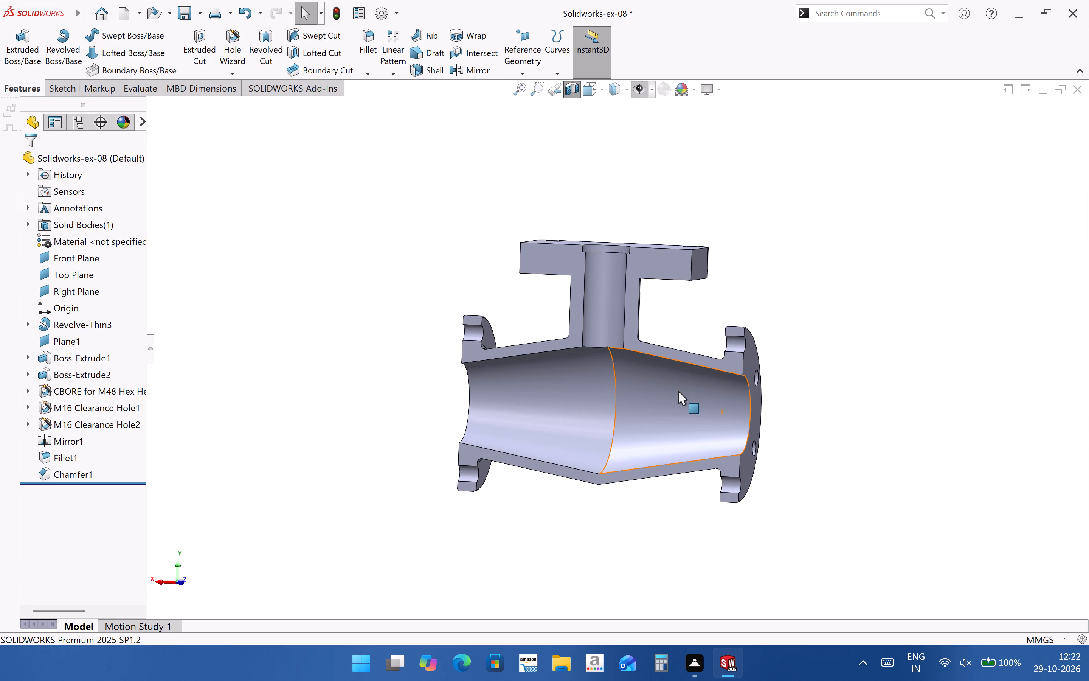
{"action": "middle_click_drag", "start_coordinate": [684, 420], "coordinate": [705, 429]}
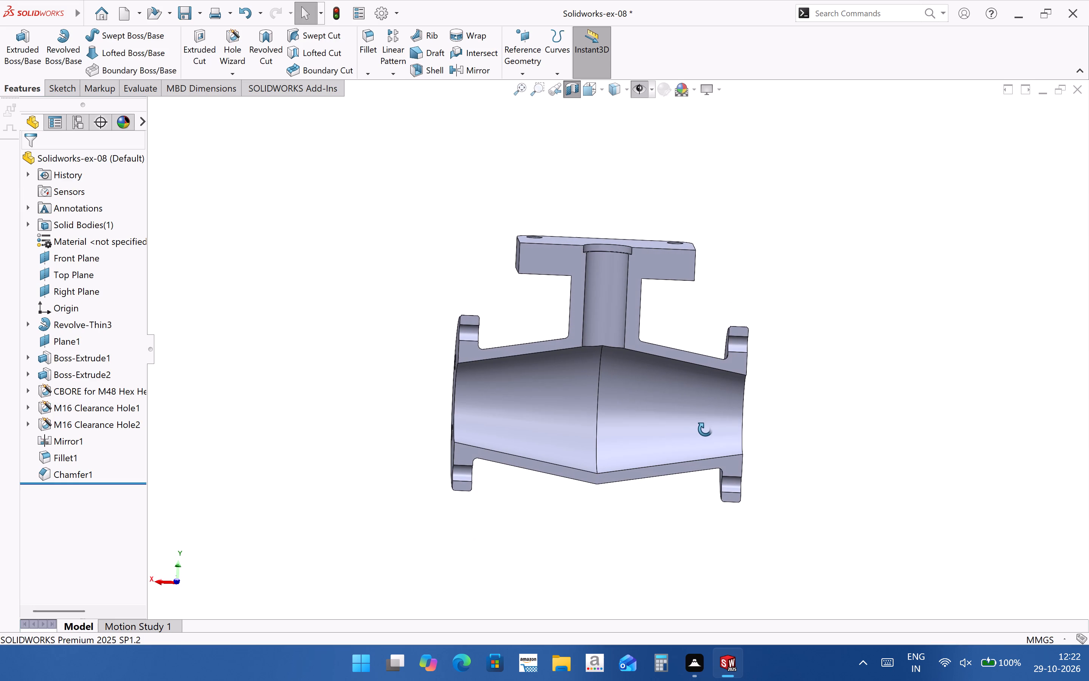
{"action": "middle_click_drag", "start_coordinate": [705, 429], "coordinate": [700, 429]}
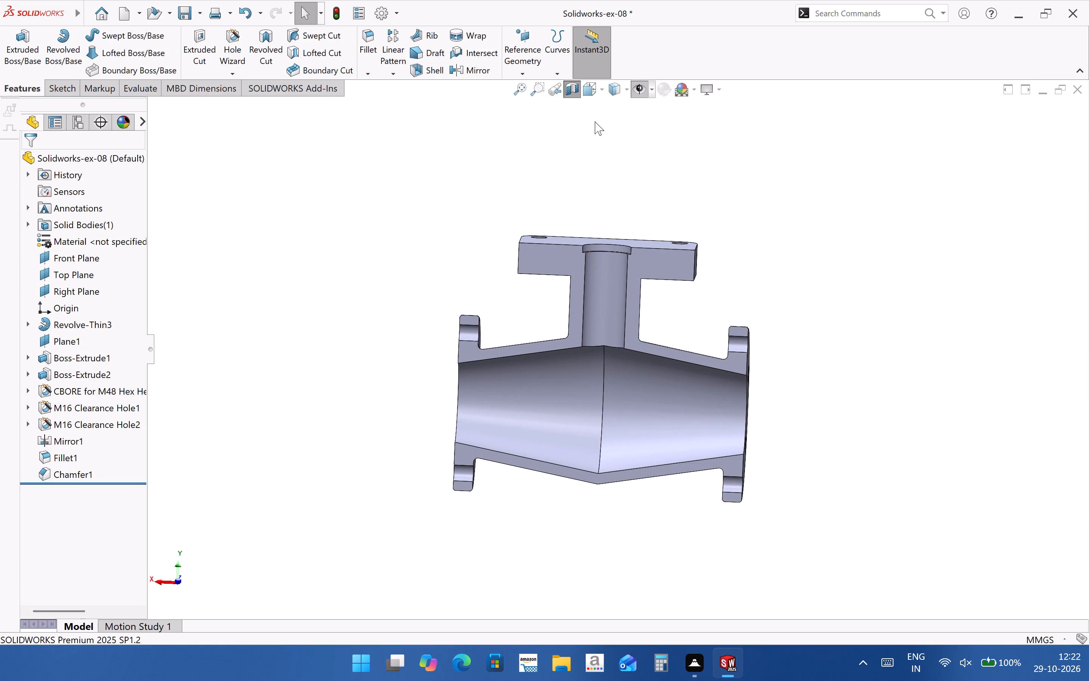
{"action": "left_click", "coordinate": [579, 91]}
{"action": "left_click", "coordinate": [868, 411]}
{"action": "middle_click_drag", "start_coordinate": [613, 470], "coordinate": [658, 525]}
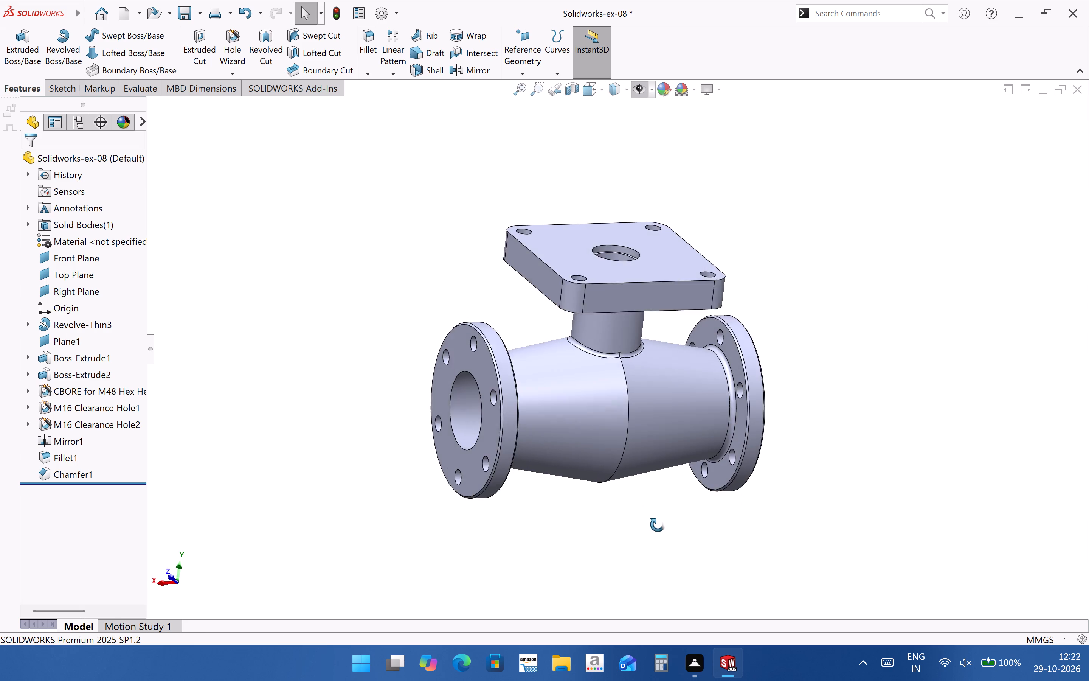
{"action": "middle_click_drag", "start_coordinate": [658, 525], "coordinate": [652, 529]}
Change the appearance colour of the whole part Solidworks-ex-08 to a pale aqua with red 192 and green 255.
{"action": "left_click", "coordinate": [60, 152]}
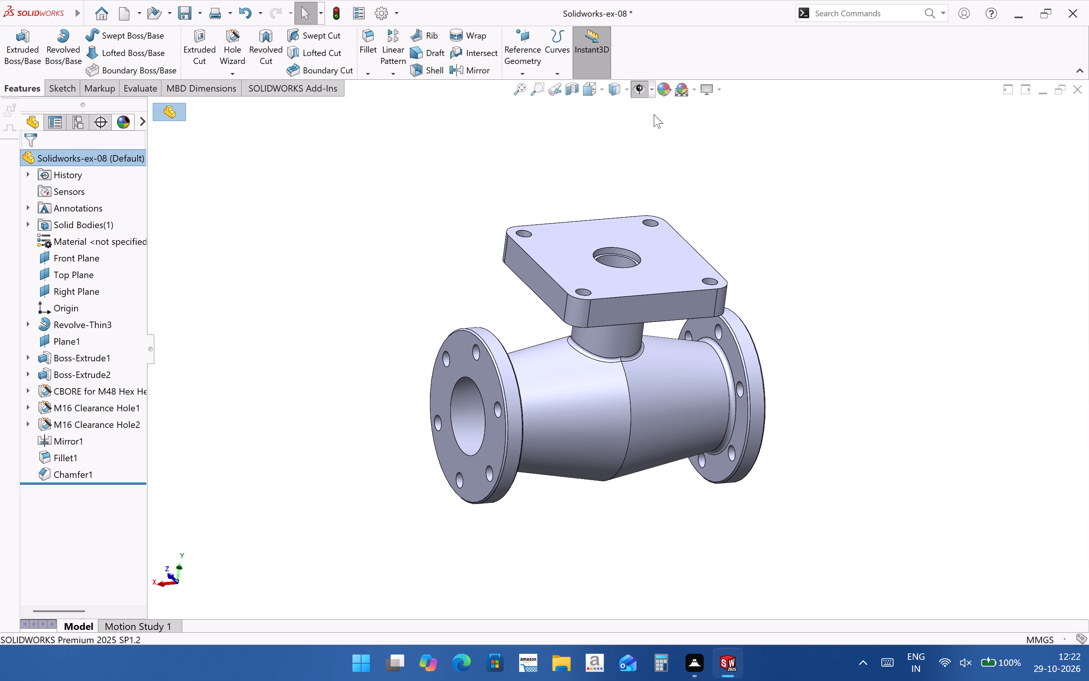
{"action": "left_click", "coordinate": [694, 93]}
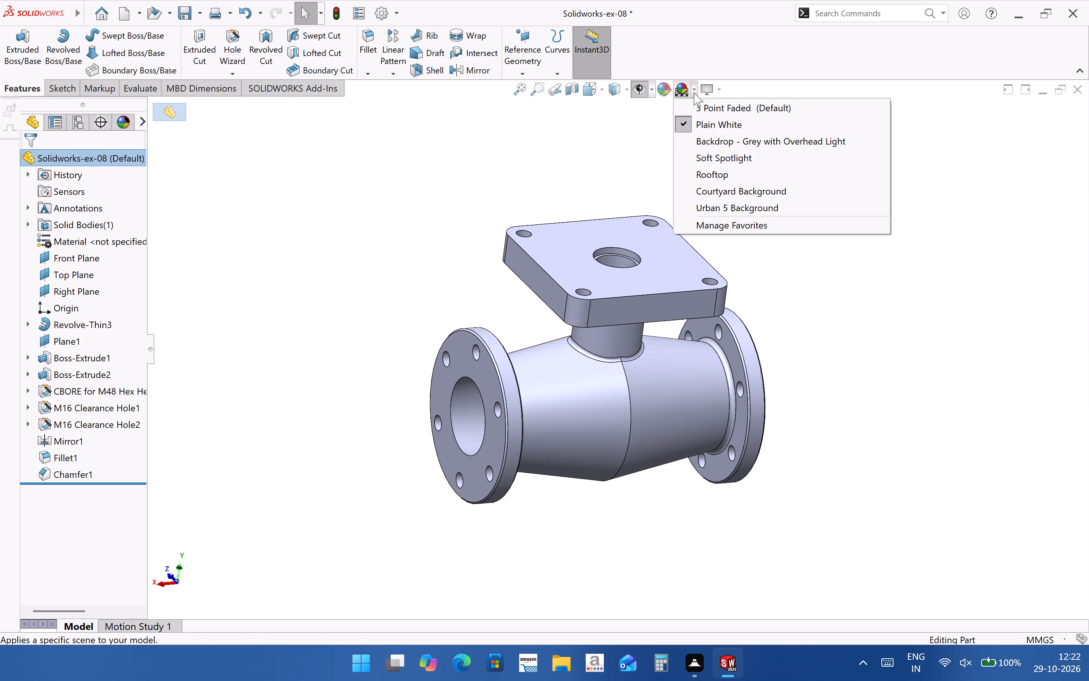
{"action": "left_click", "coordinate": [663, 89]}
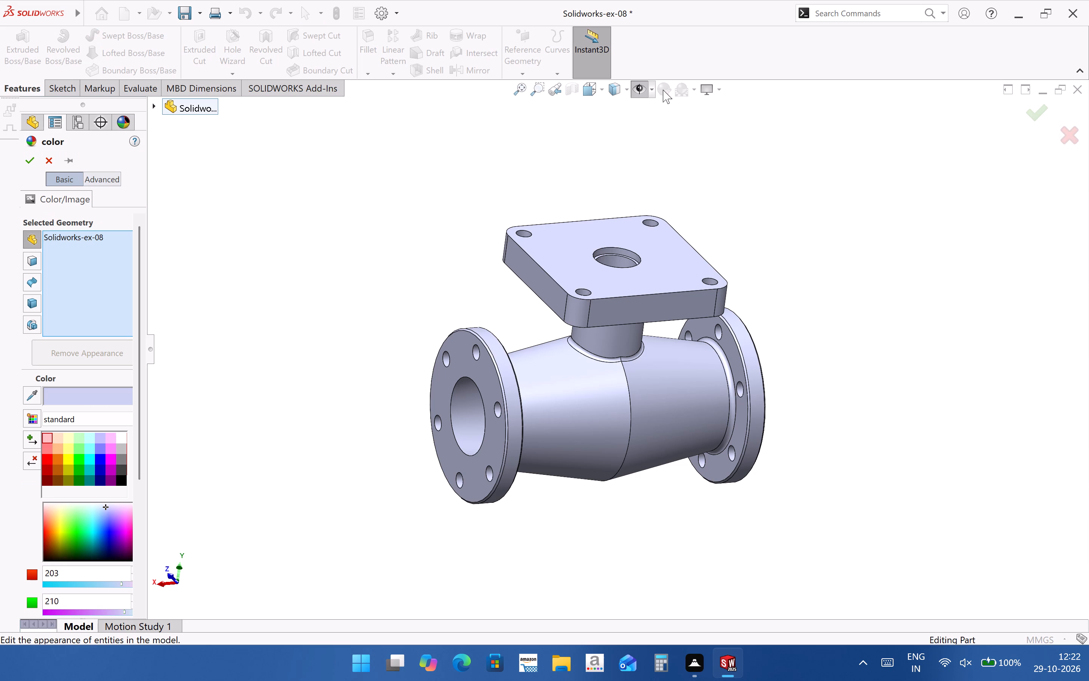
{"action": "left_click", "coordinate": [52, 163]}
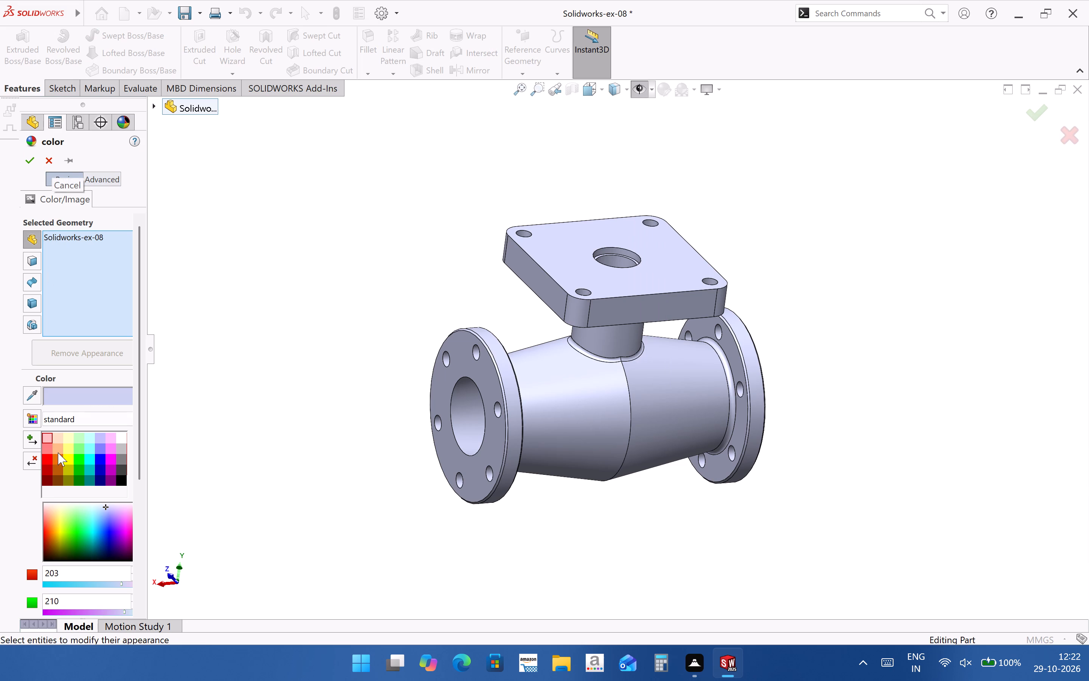
{"action": "left_click", "coordinate": [75, 461]}
{"action": "left_click", "coordinate": [80, 471]}
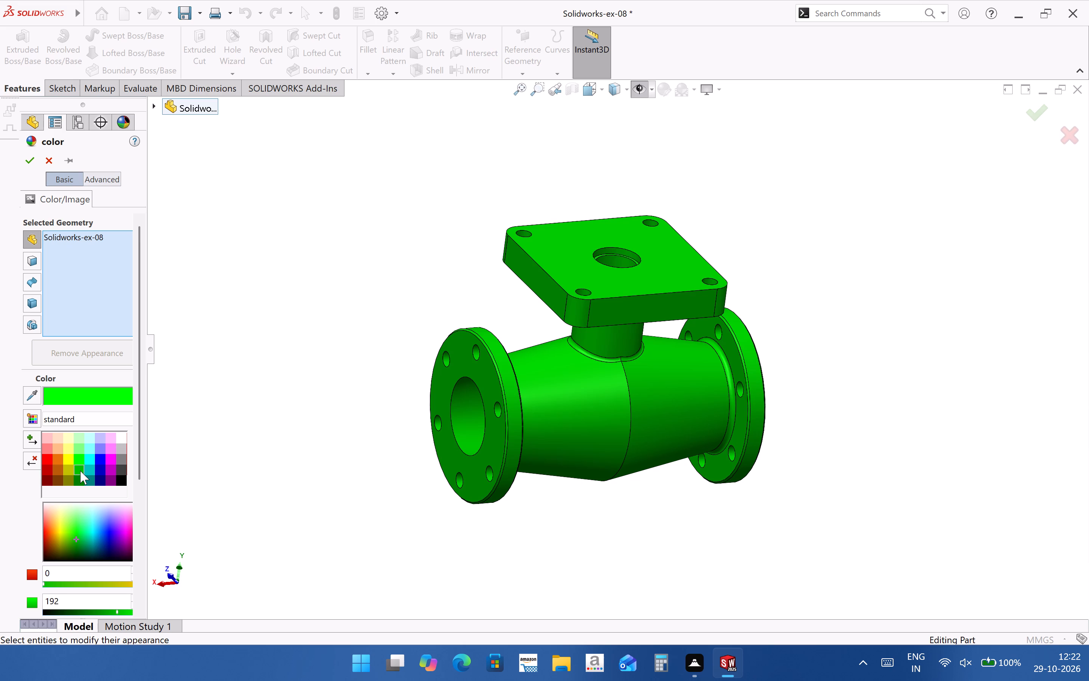
{"action": "left_click", "coordinate": [80, 478]}
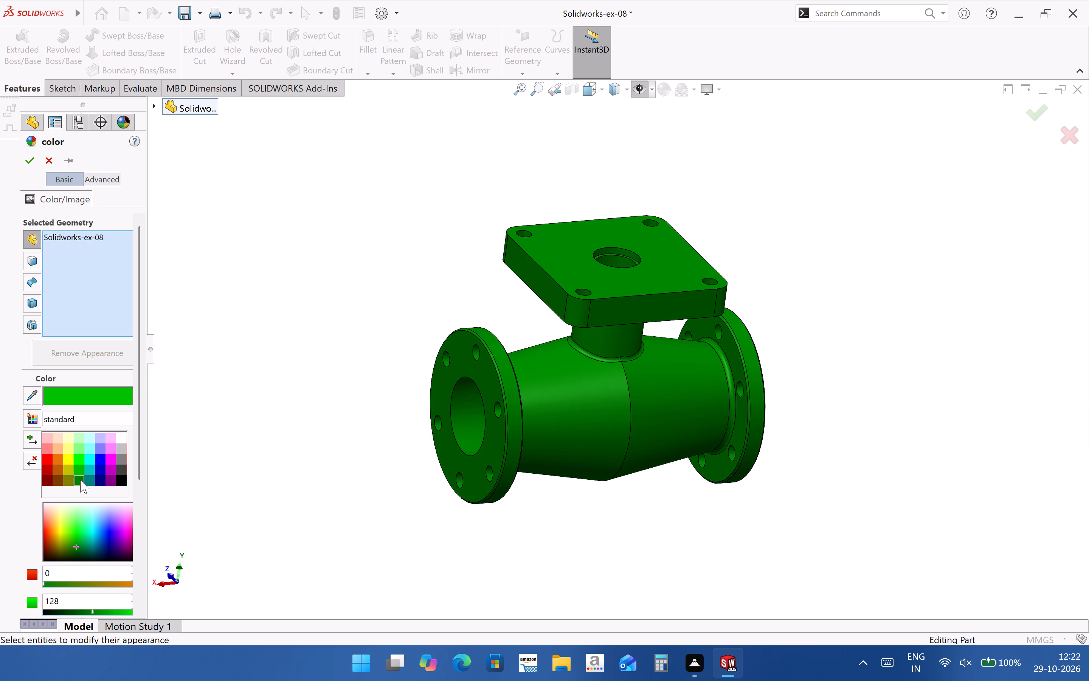
{"action": "left_click", "coordinate": [79, 468]}
{"action": "left_click", "coordinate": [97, 469]}
{"action": "left_click", "coordinate": [92, 459]}
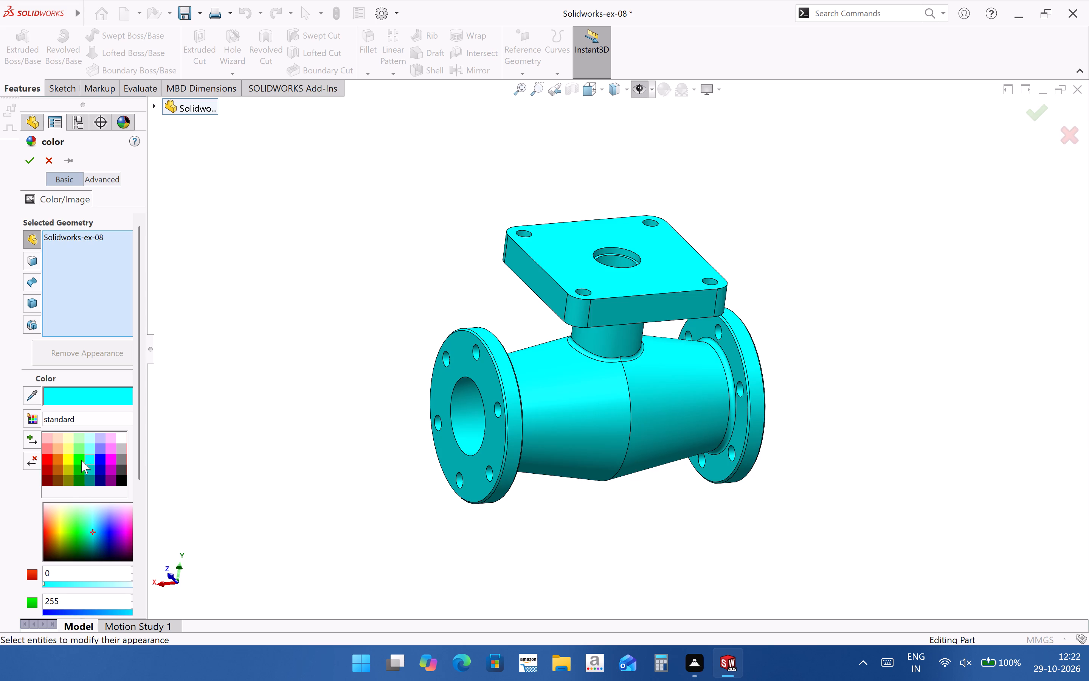
{"action": "left_click", "coordinate": [81, 460]}
{"action": "left_click_drag", "start_coordinate": [75, 531], "coordinate": [69, 526]}
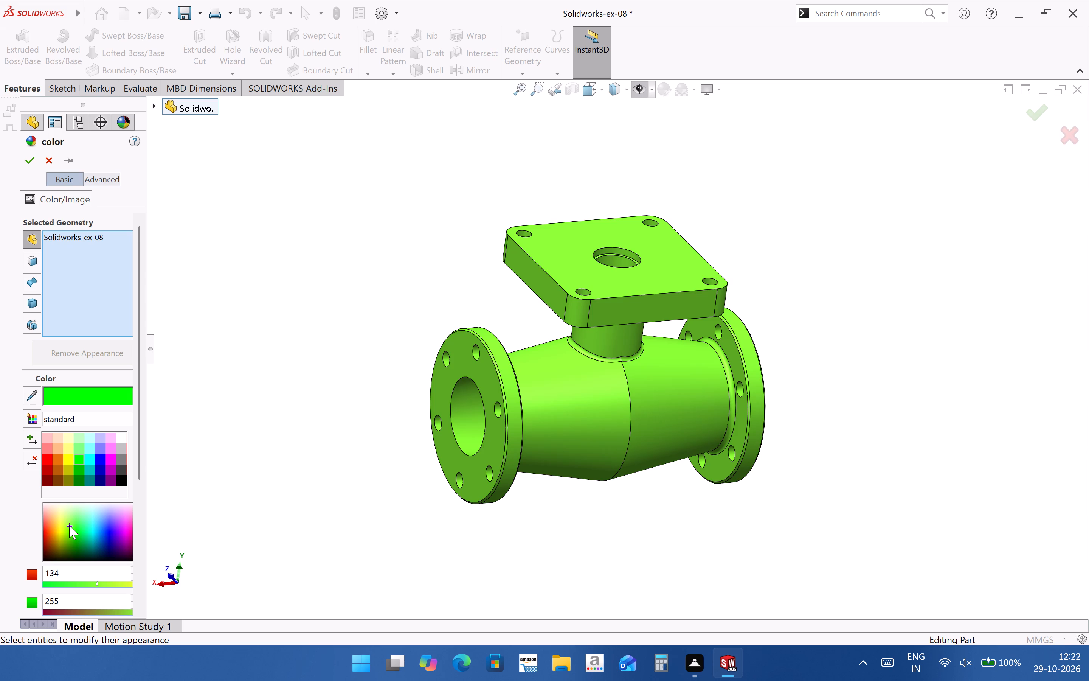
{"action": "left_click_drag", "start_coordinate": [69, 526], "coordinate": [95, 531]}
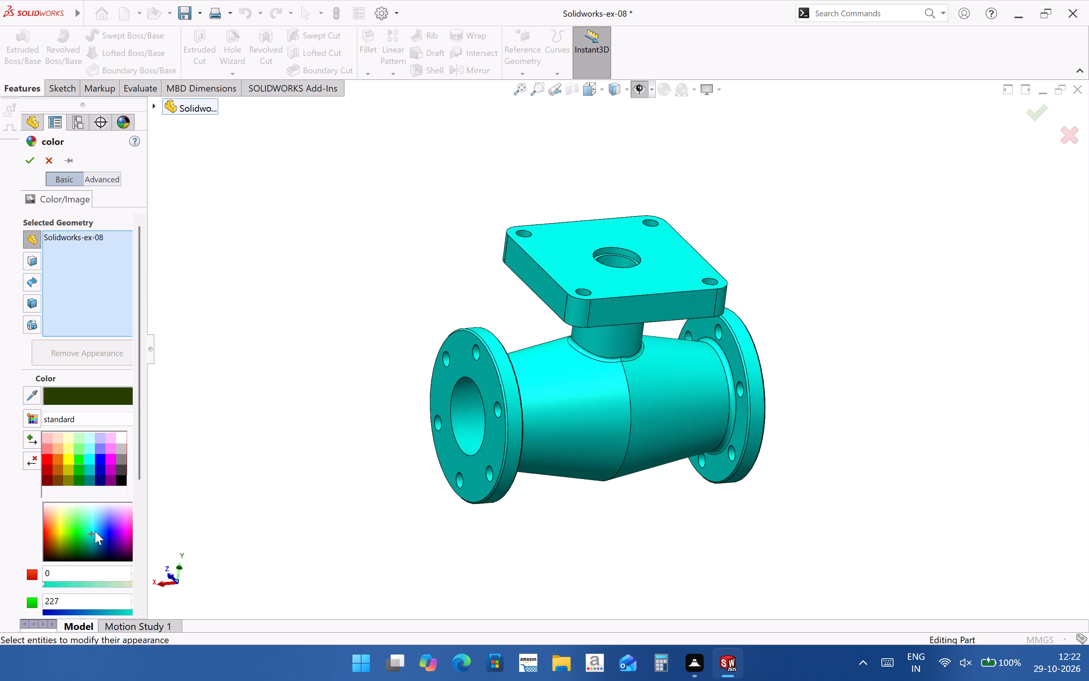
{"action": "left_click_drag", "start_coordinate": [95, 531], "coordinate": [88, 530]}
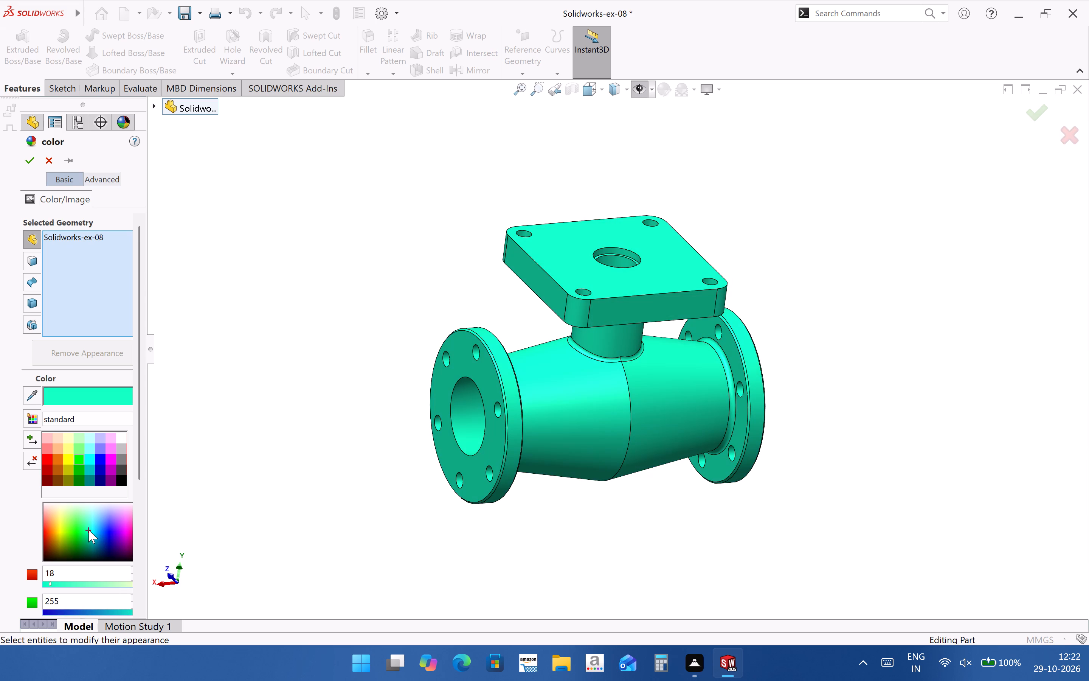
{"action": "left_click_drag", "start_coordinate": [88, 530], "coordinate": [87, 523]}
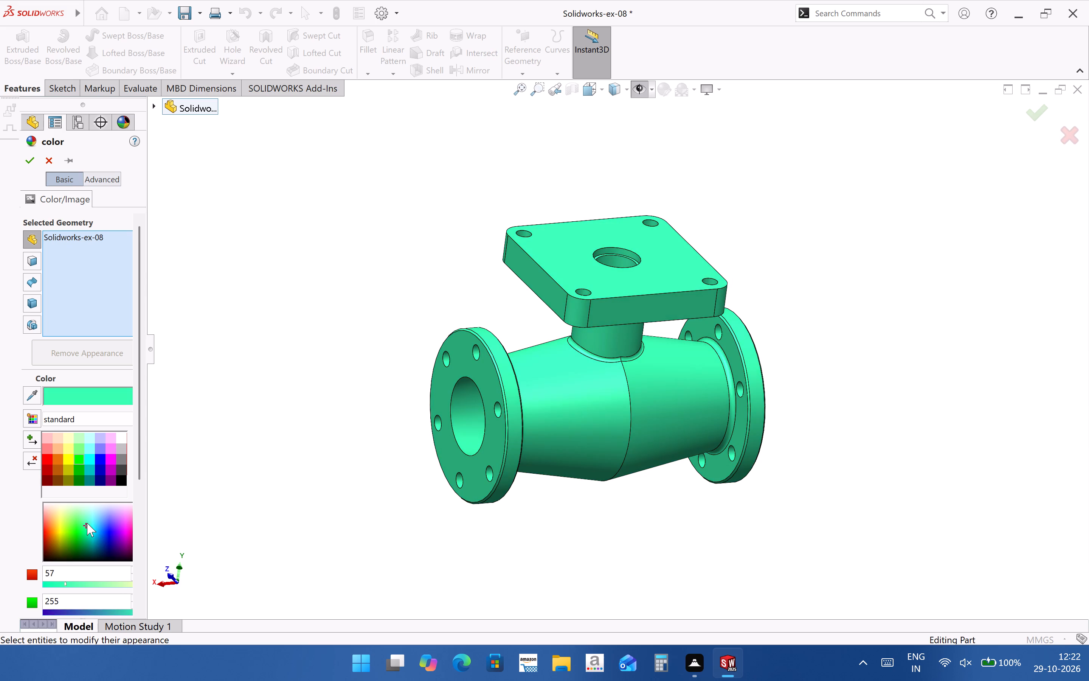
{"action": "left_click_drag", "start_coordinate": [87, 523], "coordinate": [91, 519]}
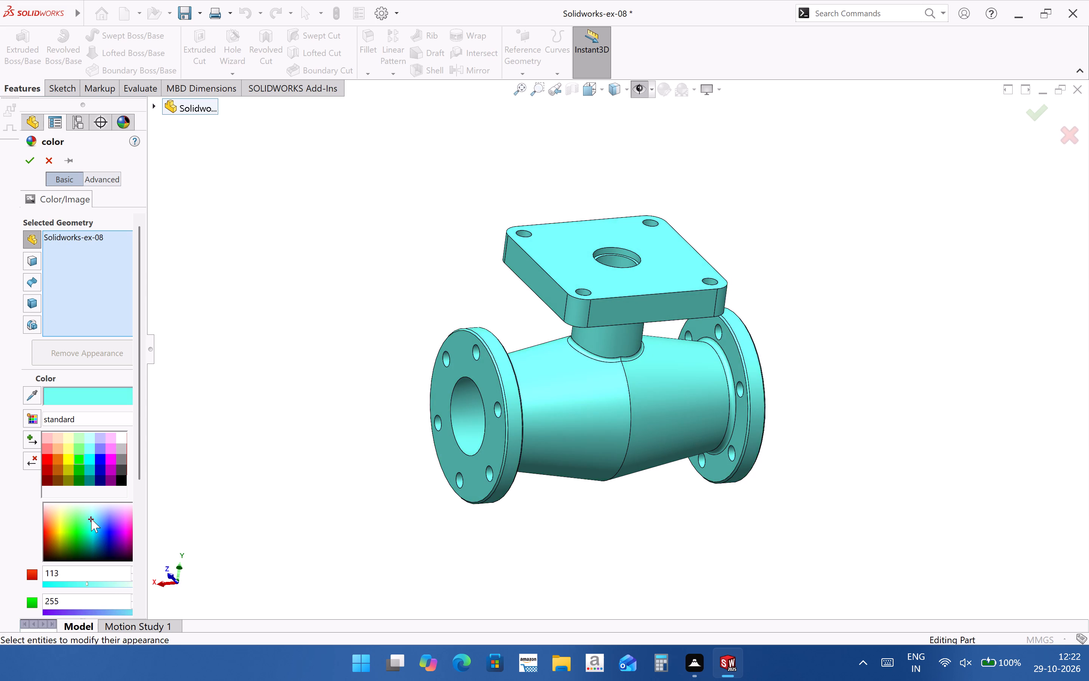
{"action": "left_click_drag", "start_coordinate": [91, 519], "coordinate": [88, 515]}
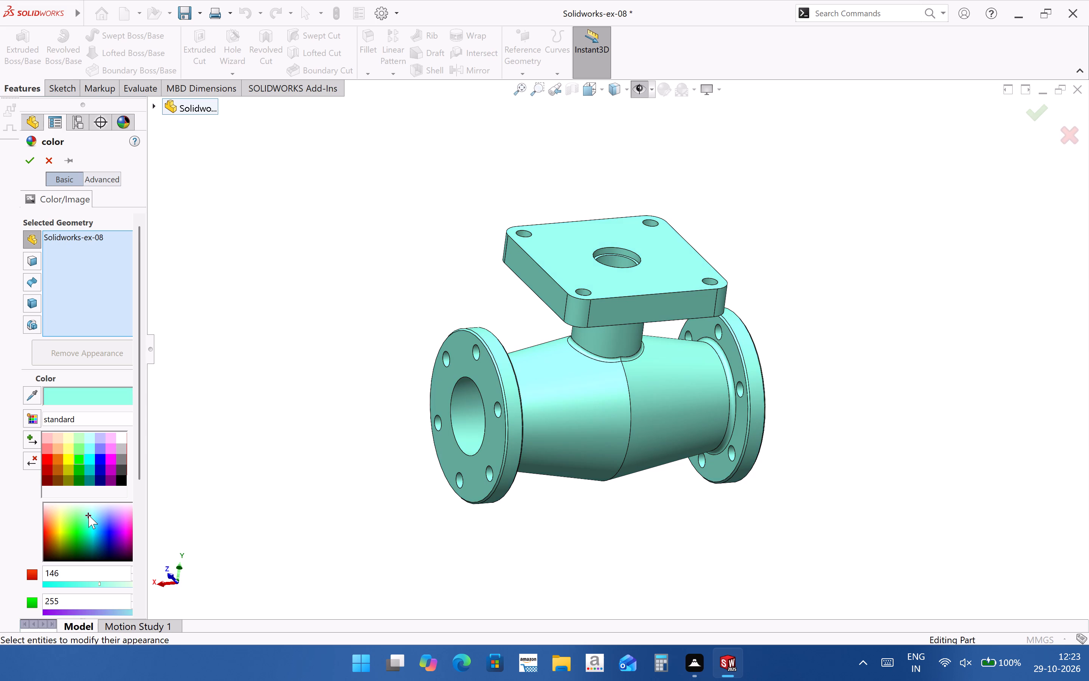
{"action": "left_click_drag", "start_coordinate": [88, 515], "coordinate": [88, 510]}
{"action": "left_click_drag", "start_coordinate": [88, 510], "coordinate": [89, 510]}
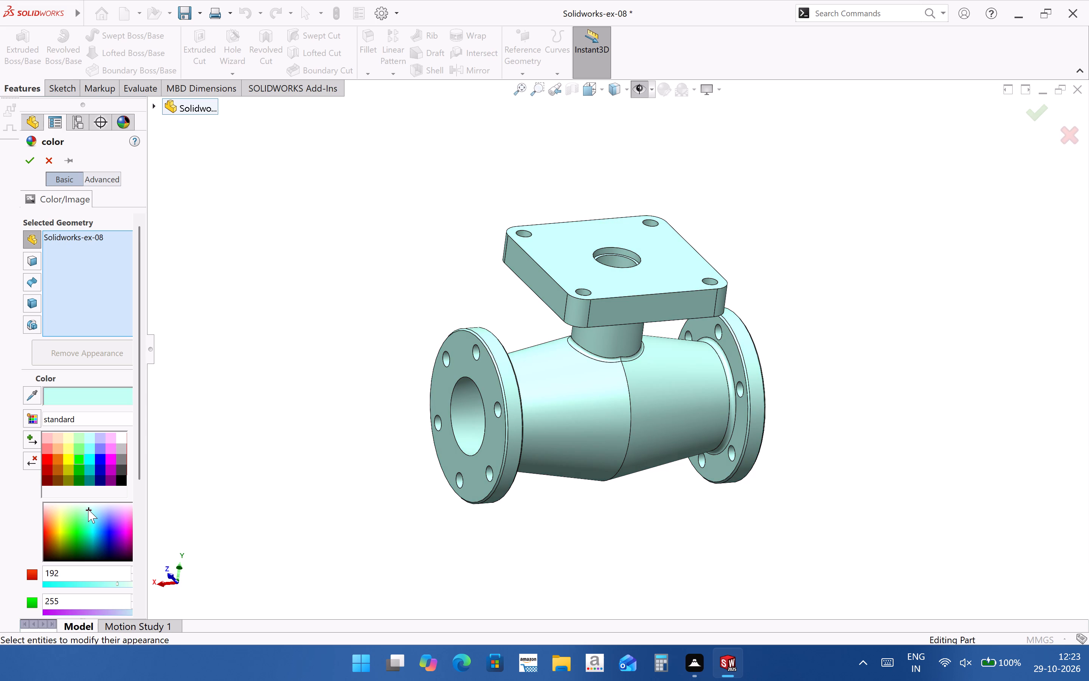
{"action": "scroll", "coordinate": [715, 420], "scroll_direction": "up", "scroll_amount": 2}
{"action": "middle_click_drag", "start_coordinate": [712, 418], "coordinate": [556, 473]}
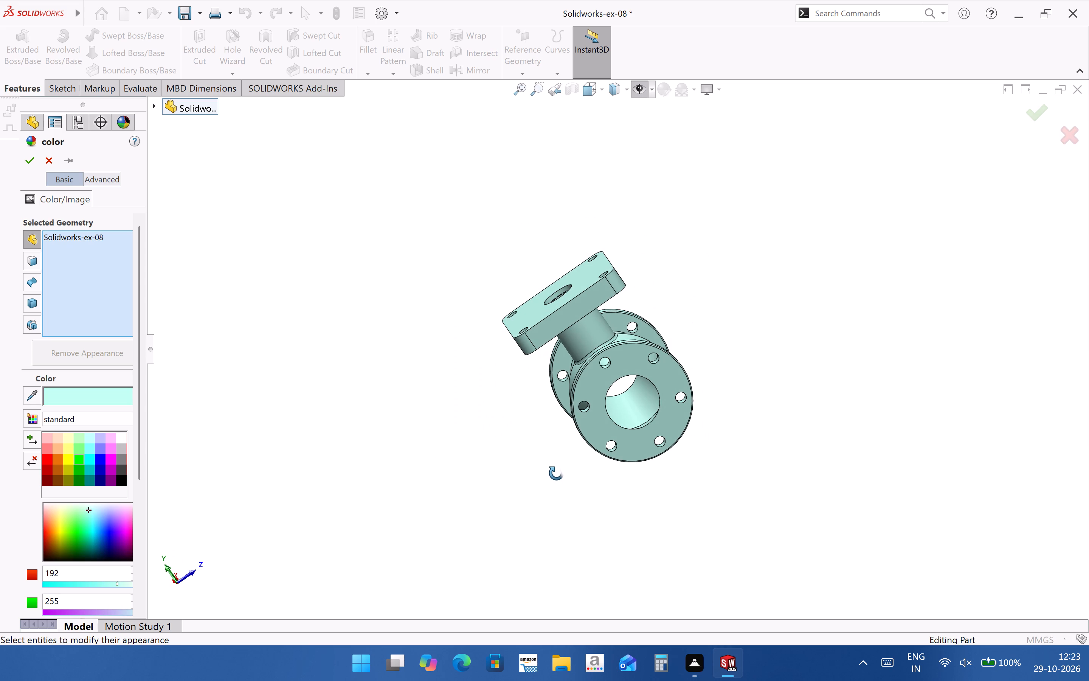
{"action": "middle_click_drag", "start_coordinate": [556, 473], "coordinate": [624, 407]}
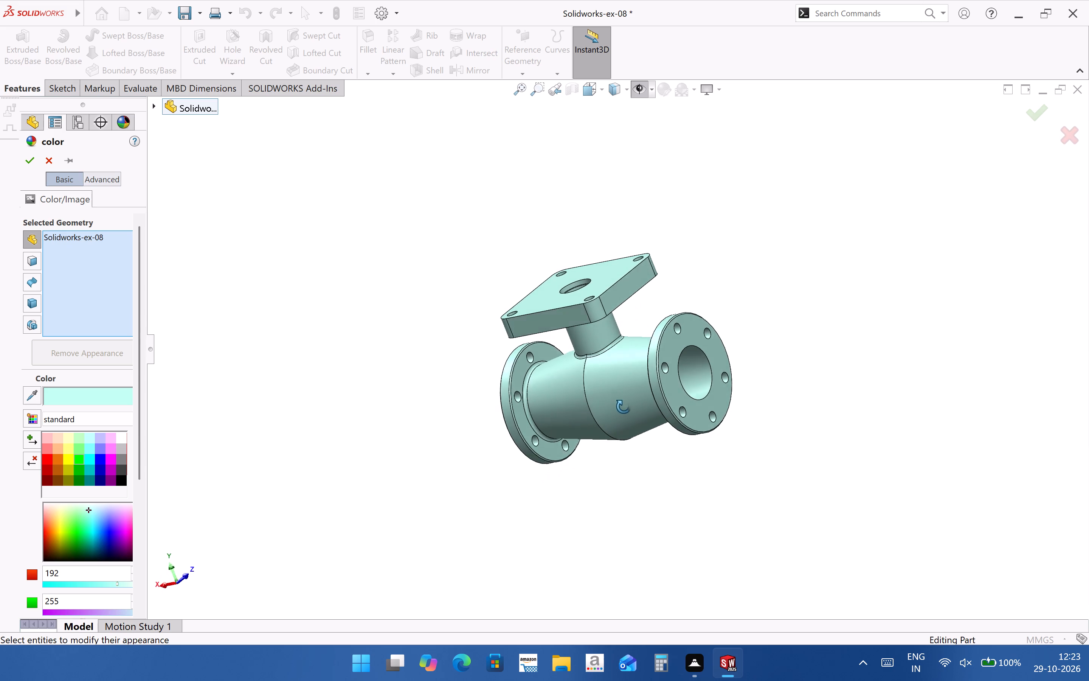
{"action": "middle_click_drag", "start_coordinate": [624, 407], "coordinate": [642, 371]}
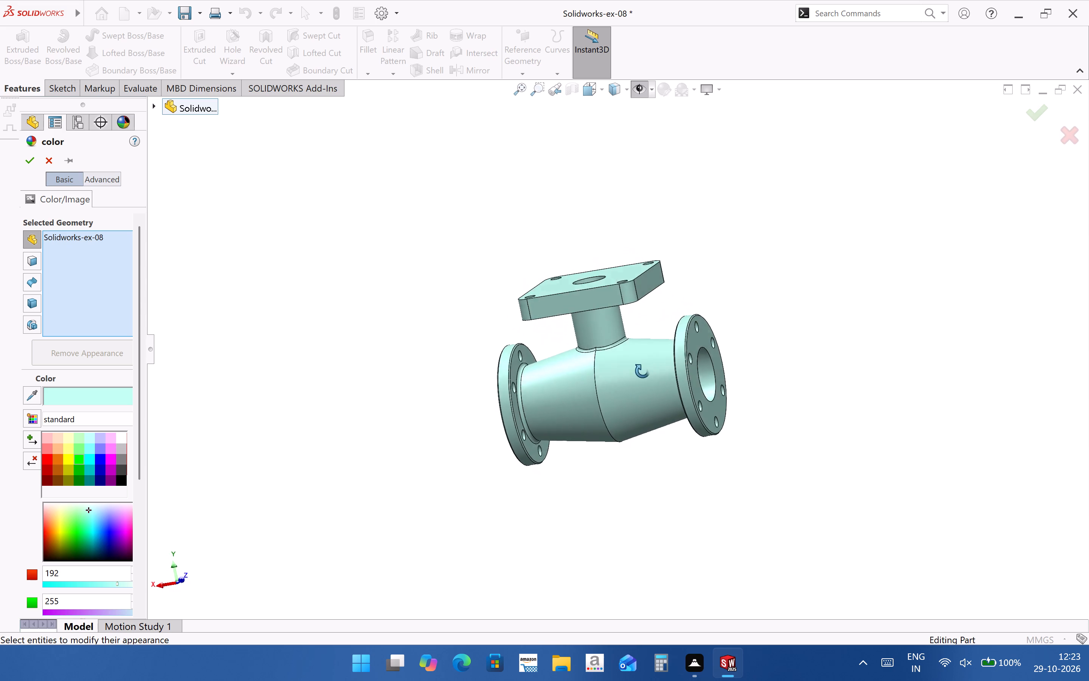
{"action": "middle_click_drag", "start_coordinate": [642, 371], "coordinate": [726, 364]}
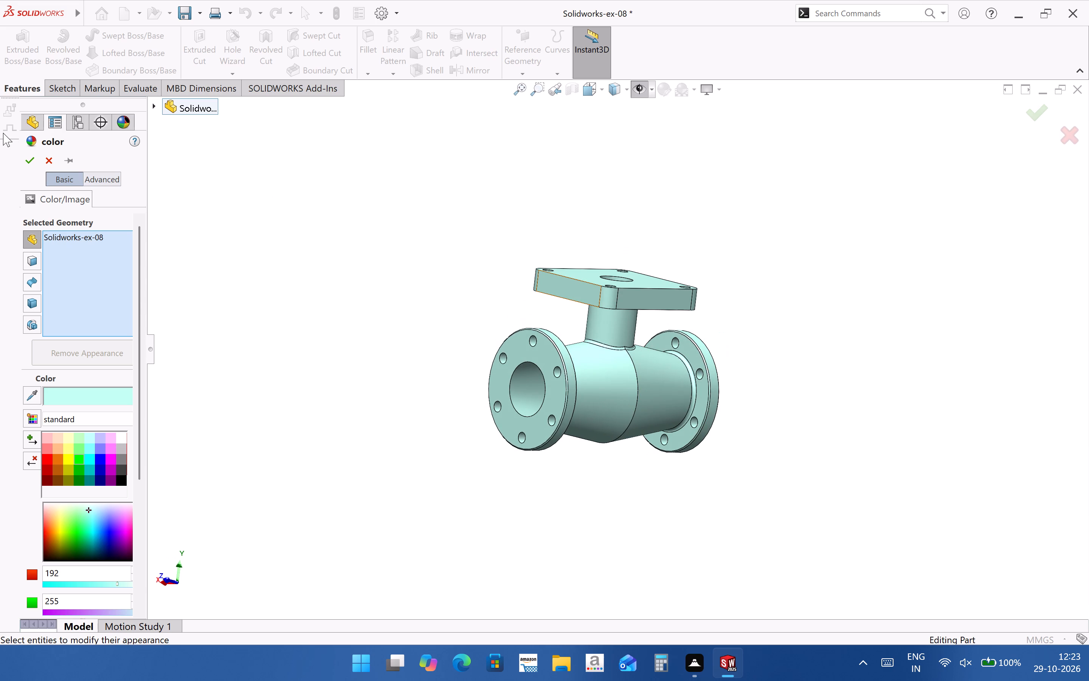
{"action": "left_click", "coordinate": [26, 164]}
{"action": "left_click", "coordinate": [821, 362]}
Examine the recoloured valve body from several angles, including the square top flange and both round end flanges.
{"action": "scroll", "coordinate": [687, 411], "scroll_direction": "up", "scroll_amount": 1}
{"action": "middle_click_drag", "start_coordinate": [686, 411], "coordinate": [627, 433]}
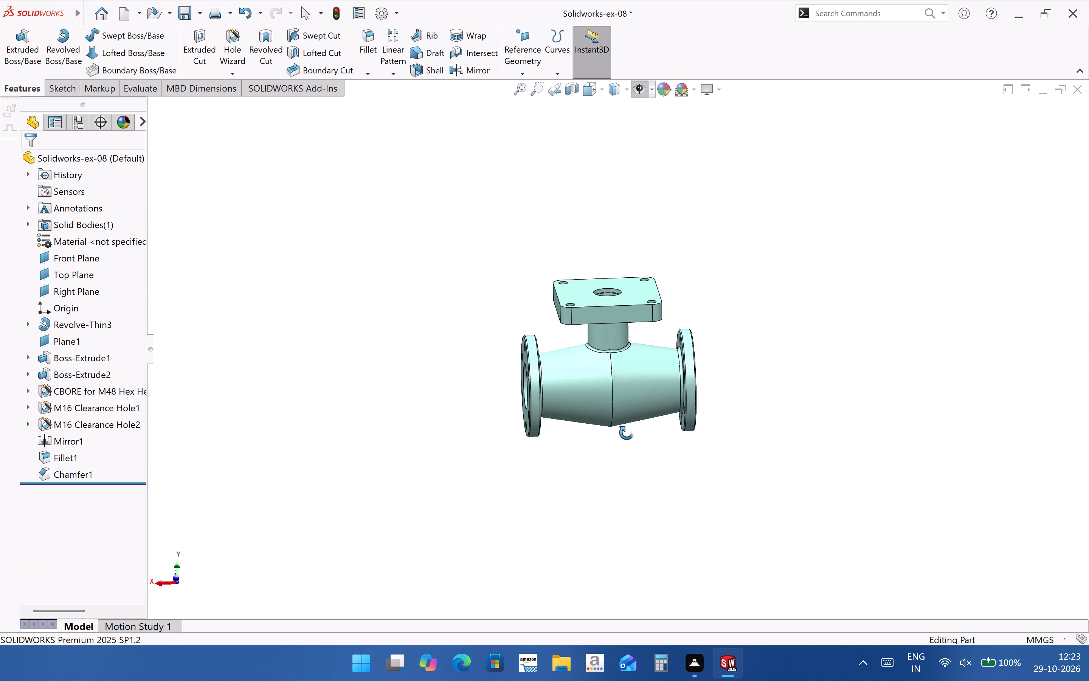
{"action": "middle_click_drag", "start_coordinate": [627, 433], "coordinate": [388, 649]}
{"action": "scroll", "coordinate": [673, 290], "scroll_direction": "down", "scroll_amount": 2}
{"action": "middle_click_drag", "start_coordinate": [555, 375], "coordinate": [573, 264]}
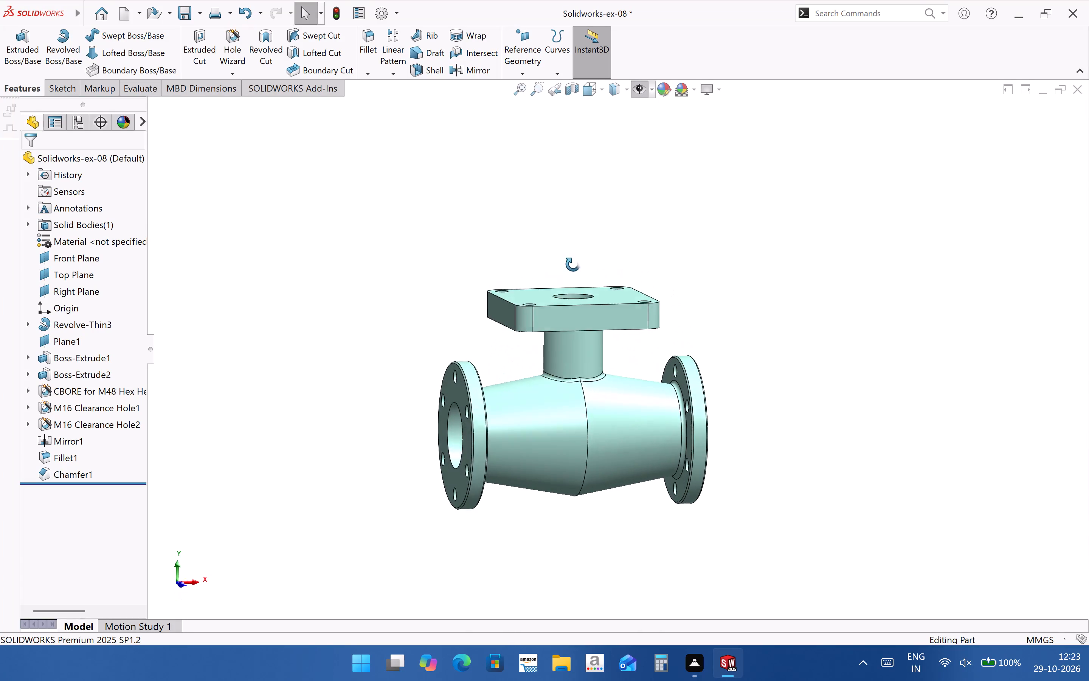
{"action": "middle_click_drag", "start_coordinate": [573, 264], "coordinate": [495, 247]}
{"action": "scroll", "coordinate": [513, 379], "scroll_direction": "up", "scroll_amount": 3}
{"action": "middle_click", "coordinate": [514, 379]}
{"action": "scroll", "coordinate": [524, 381], "scroll_direction": "down", "scroll_amount": 3}
{"action": "middle_click_drag", "start_coordinate": [546, 395], "coordinate": [582, 471]}
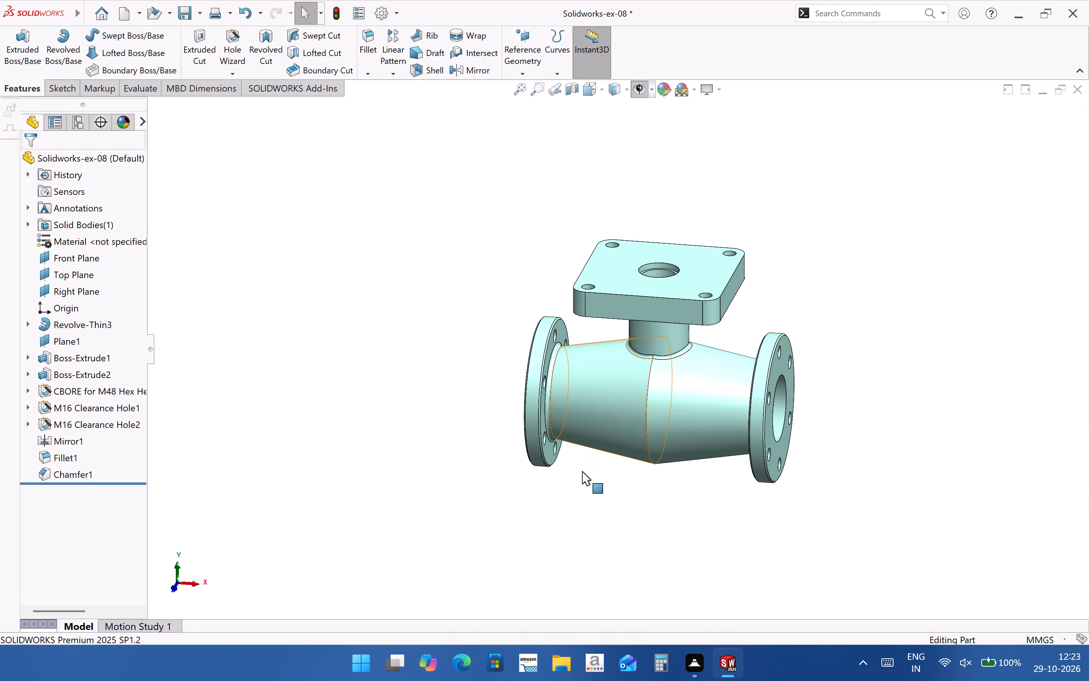
Examine the recoloured valve body's bore, neck and cut wall faces in a section view, then restore the full model.
{"action": "left_click", "coordinate": [571, 96]}
{"action": "middle_click_drag", "start_coordinate": [805, 365], "coordinate": [562, 389]}
{"action": "left_click", "coordinate": [1035, 115]}
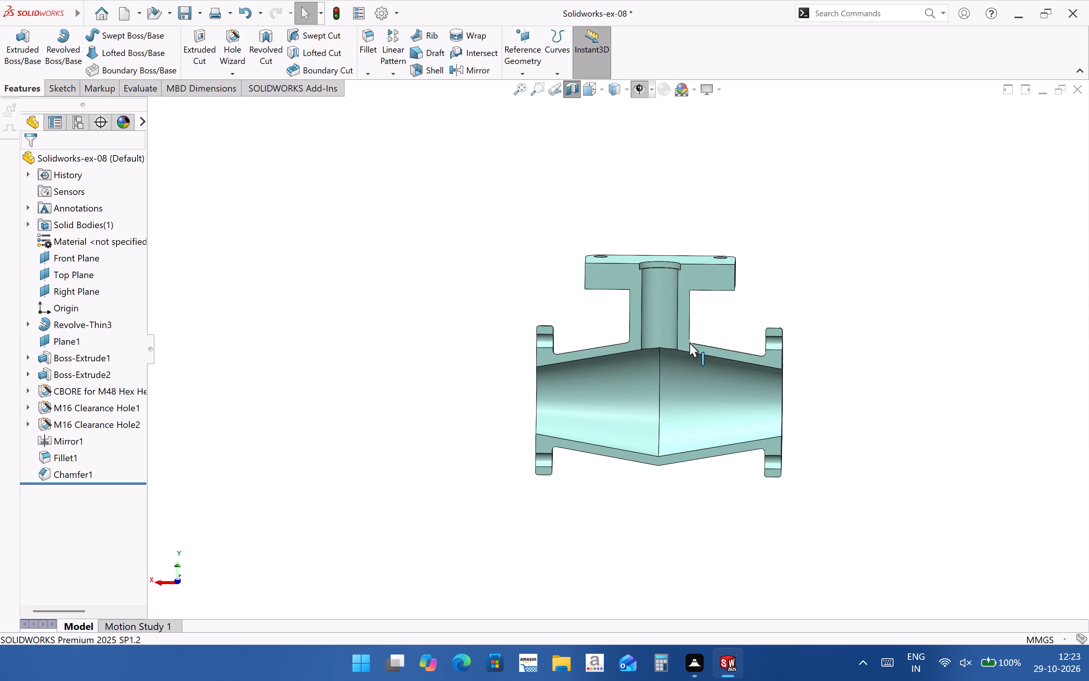
{"action": "left_click", "coordinate": [687, 345]}
{"action": "scroll", "coordinate": [654, 351], "scroll_direction": "down", "scroll_amount": 2}
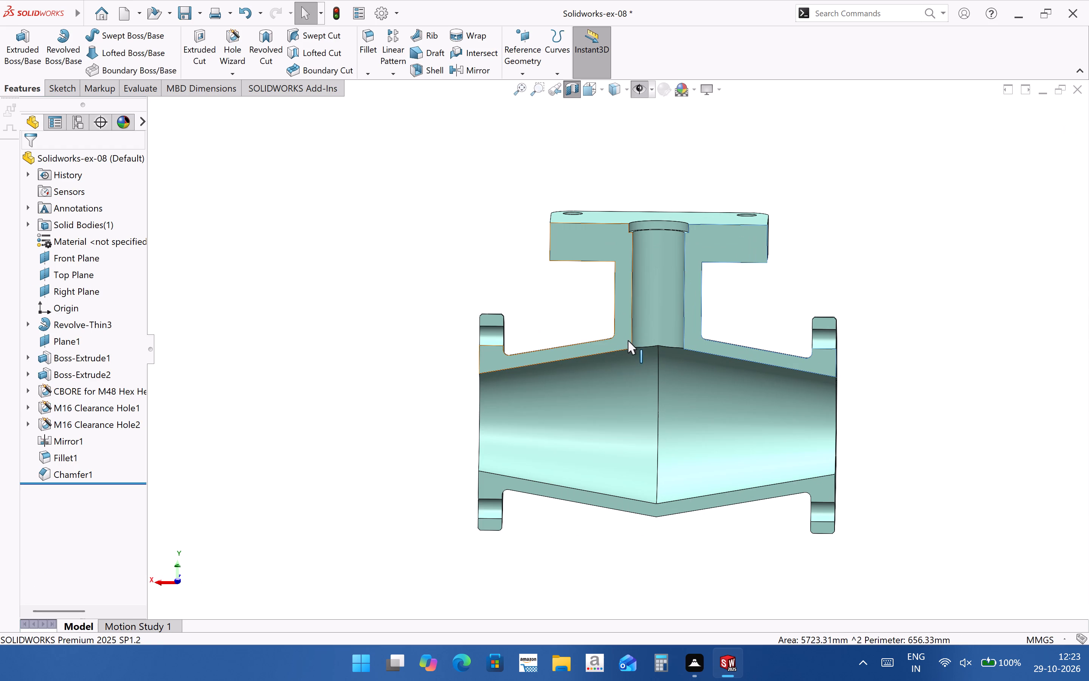
{"action": "left_click", "coordinate": [621, 347], "text": "ctrl"}
{"action": "left_click", "coordinate": [634, 502], "text": "ctrl"}
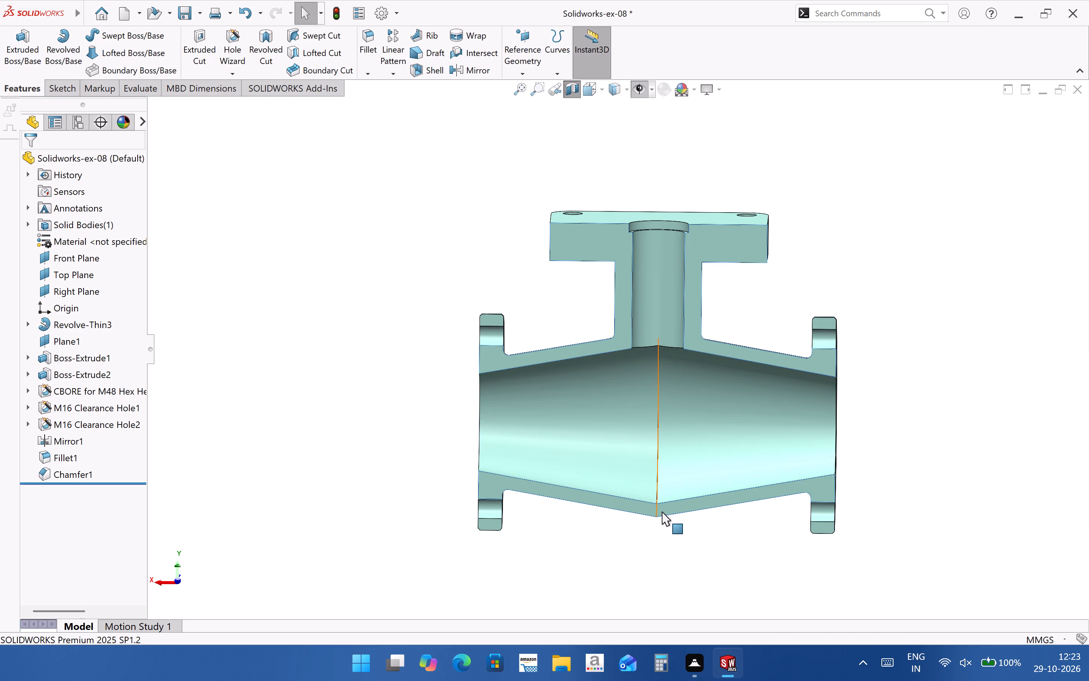
{"action": "left_click", "coordinate": [667, 510], "text": "ctrl"}
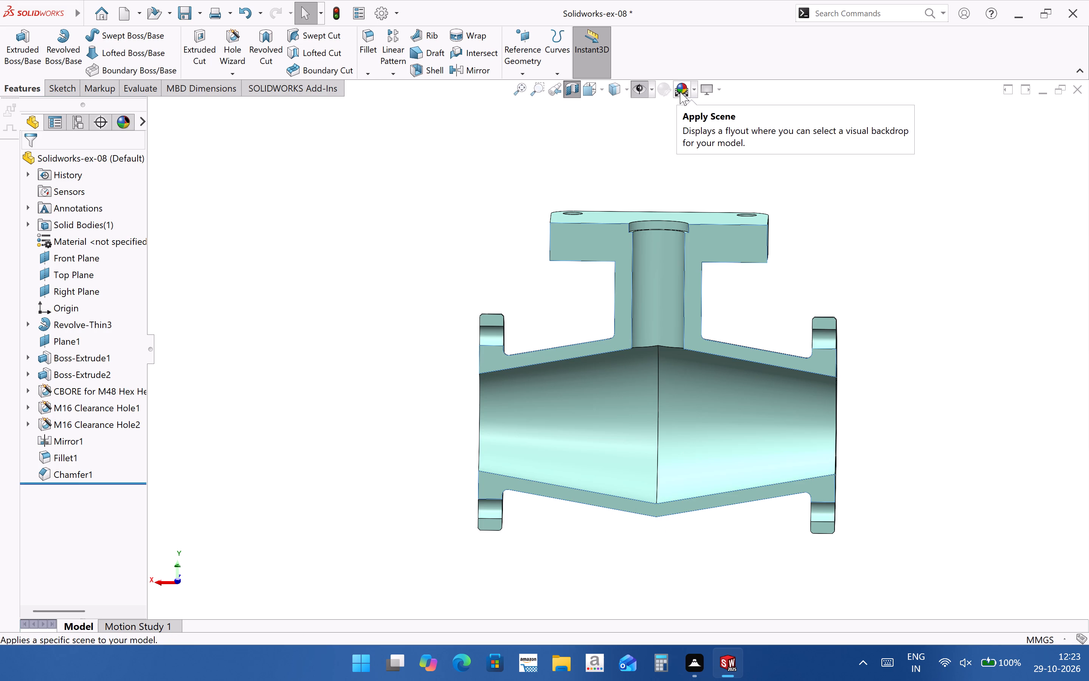
{"action": "left_click", "coordinate": [691, 90]}
{"action": "left_click", "coordinate": [622, 153]}
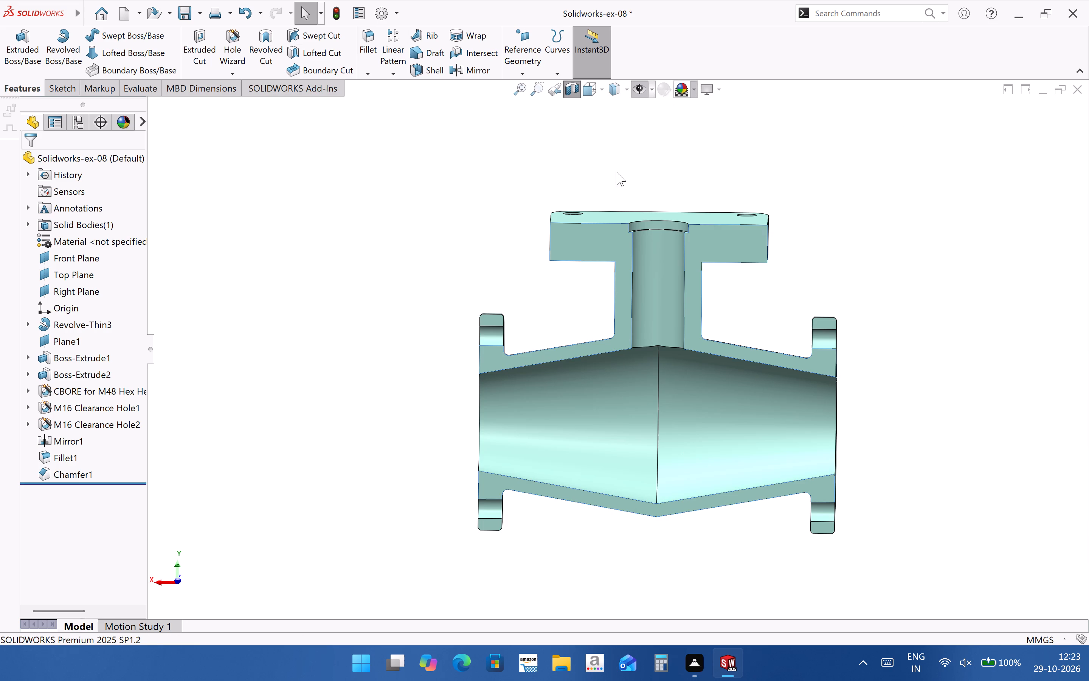
{"action": "scroll", "coordinate": [722, 284], "scroll_direction": "up", "scroll_amount": 2}
{"action": "left_click", "coordinate": [870, 352]}
{"action": "left_click", "coordinate": [756, 361]}
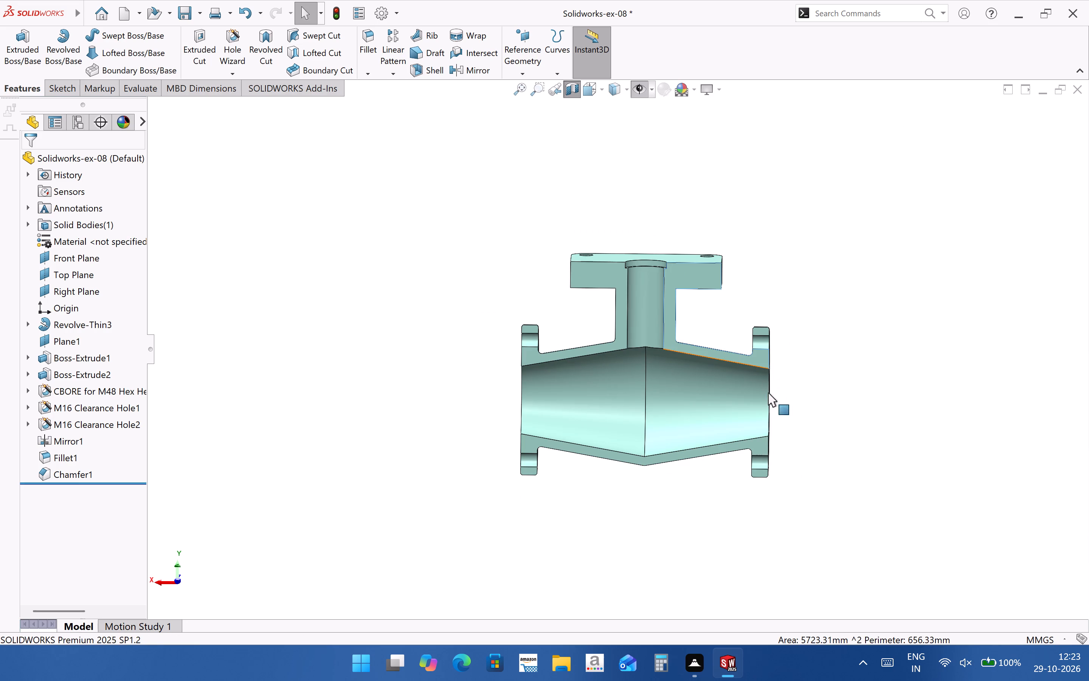
{"action": "left_click", "coordinate": [827, 446]}
{"action": "middle_click_drag", "start_coordinate": [779, 453], "coordinate": [734, 457]}
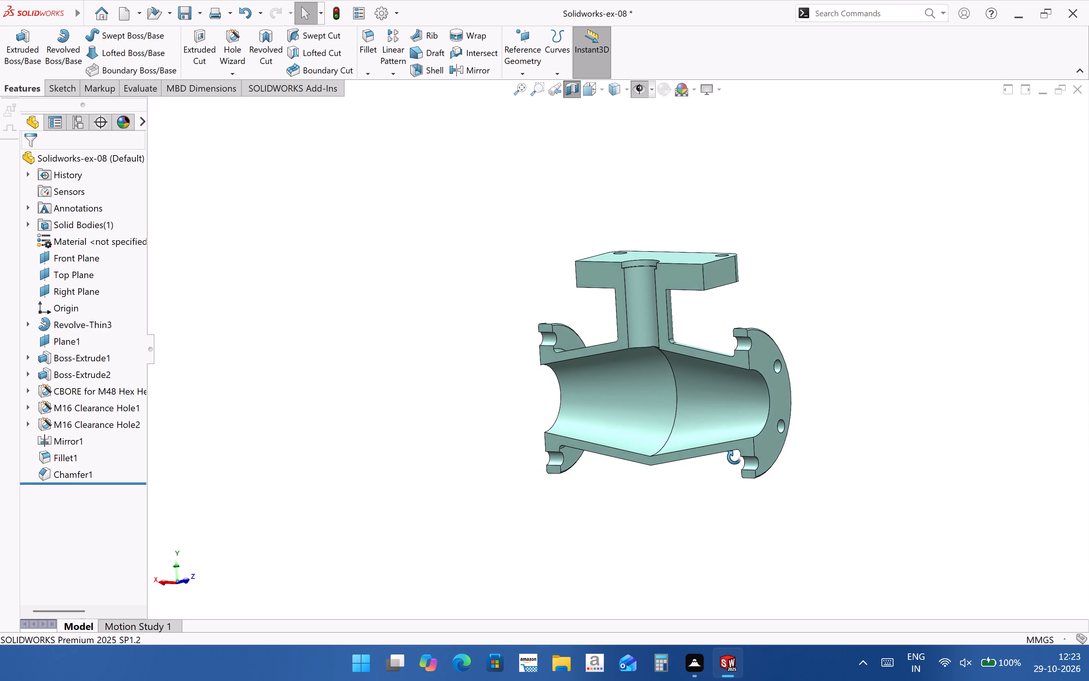
{"action": "middle_click_drag", "start_coordinate": [734, 457], "coordinate": [772, 445]}
{"action": "left_click", "coordinate": [698, 274]}
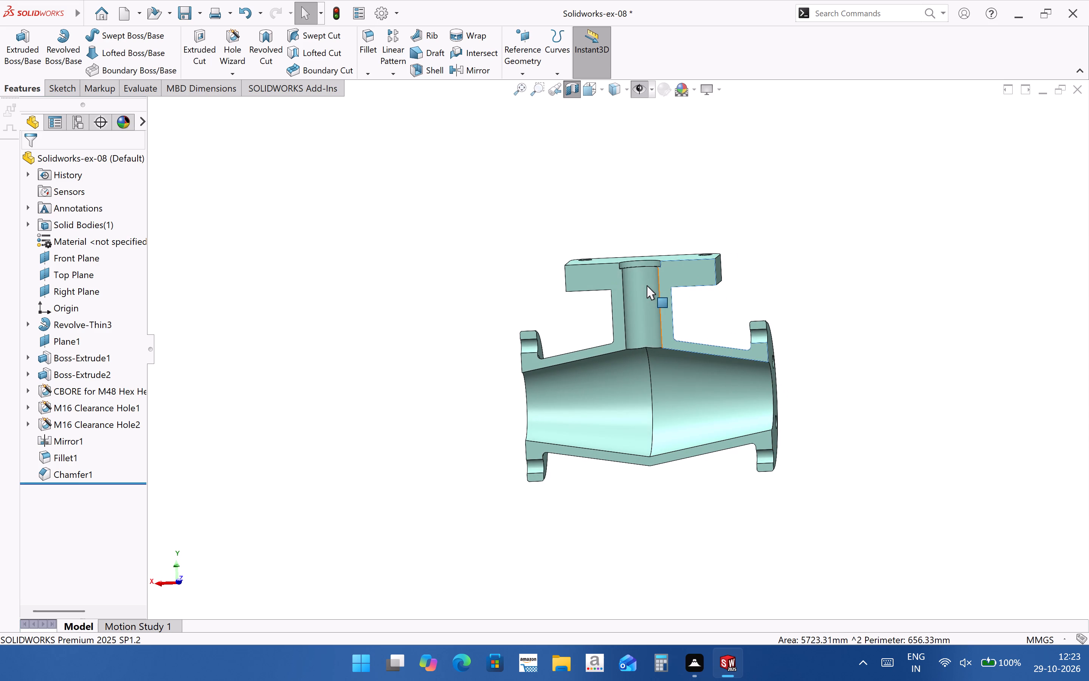
{"action": "left_click", "coordinate": [616, 272], "text": "ctrl"}
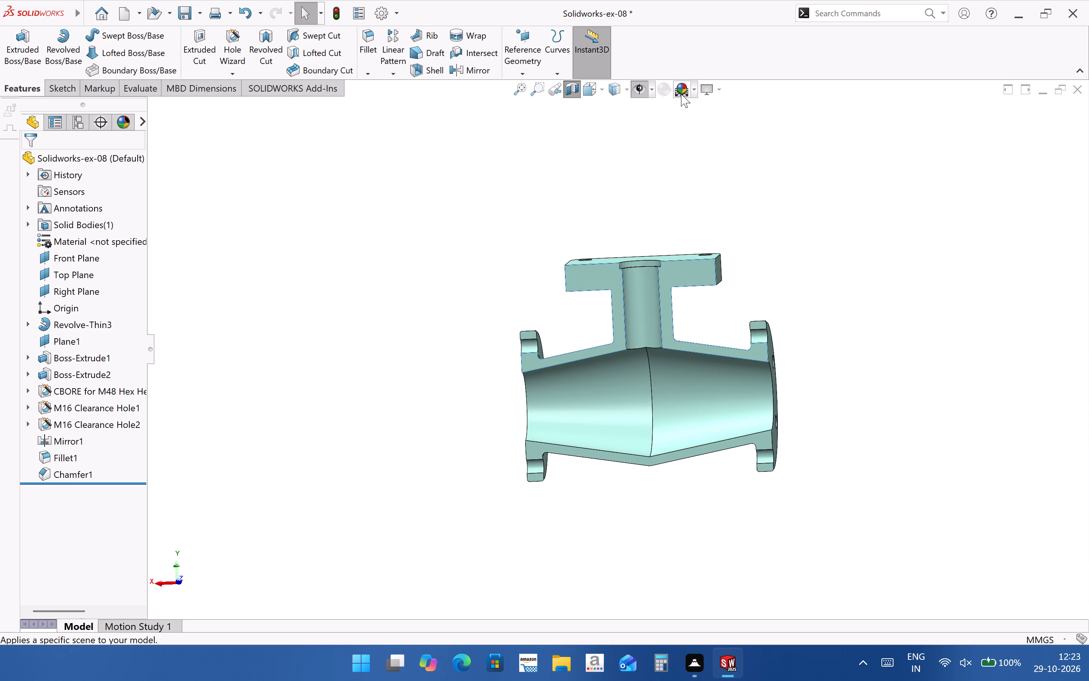
{"action": "left_click", "coordinate": [805, 240]}
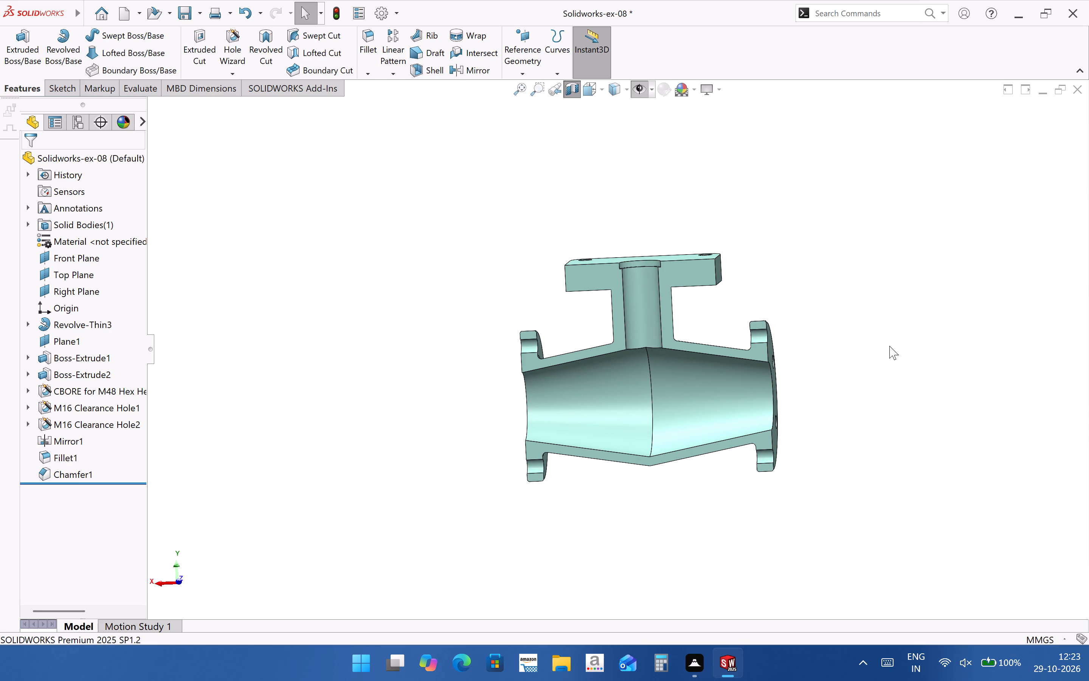
{"action": "key", "text": "Escape"}
{"action": "middle_click_drag", "start_coordinate": [734, 270], "coordinate": [743, 295]}
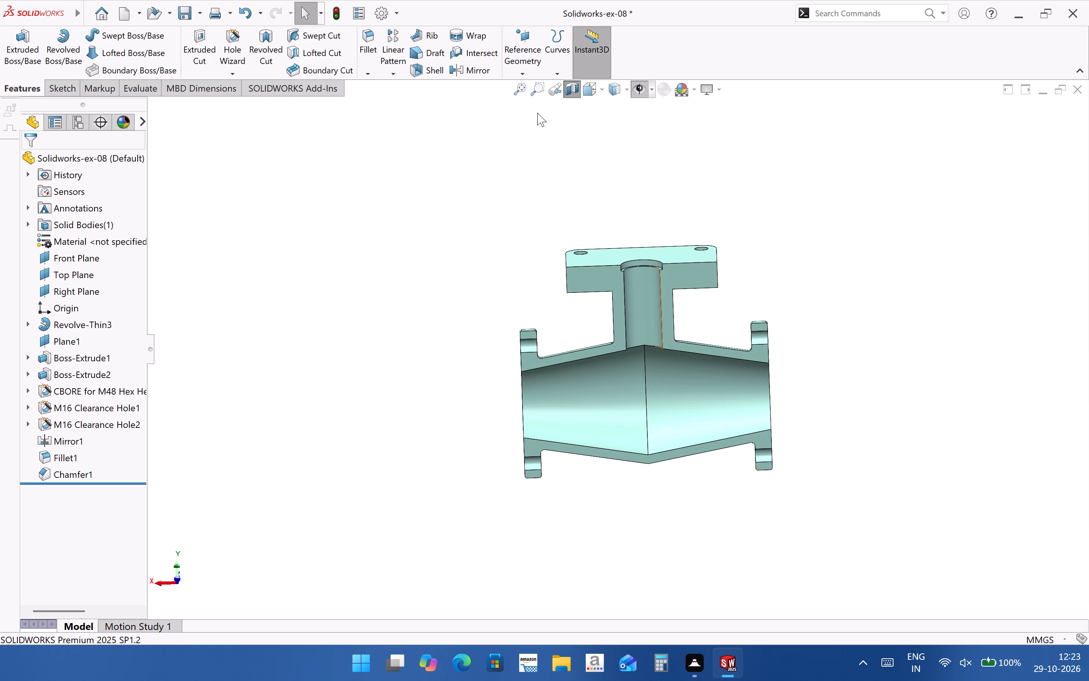
{"action": "left_click", "coordinate": [574, 95]}
{"action": "left_click", "coordinate": [721, 266]}
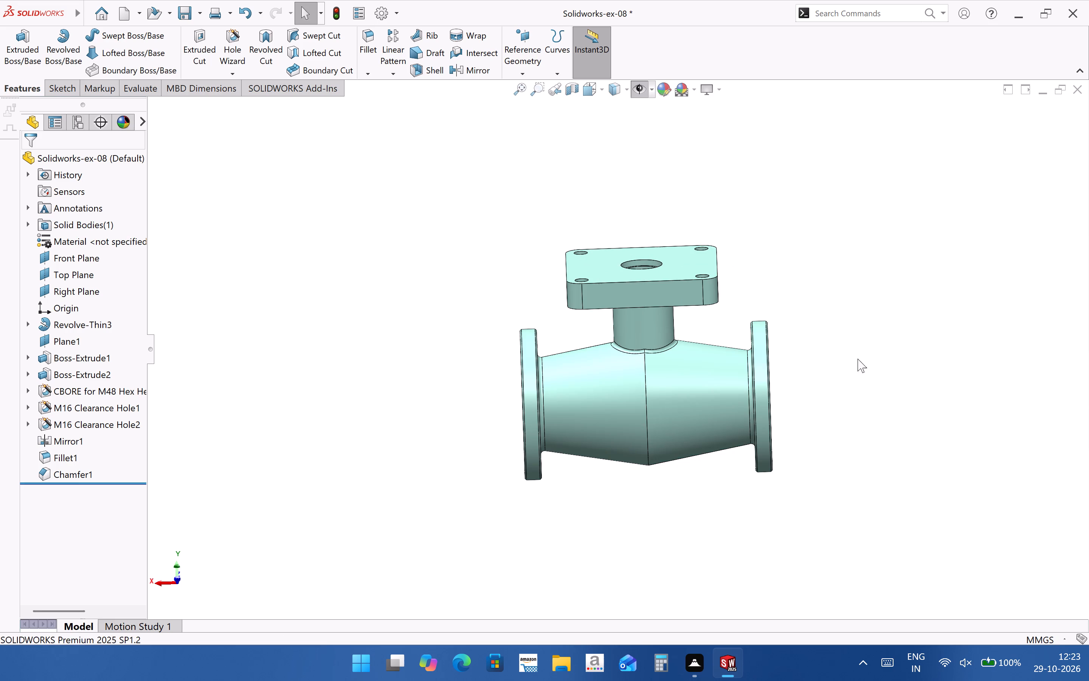
Examine the complete valve body from several angles, including both round end flanges, the filleted neck and the square top flange.
{"action": "middle_click_drag", "start_coordinate": [813, 359], "coordinate": [720, 375]}
{"action": "scroll", "coordinate": [811, 359], "scroll_direction": "up", "scroll_amount": 1}
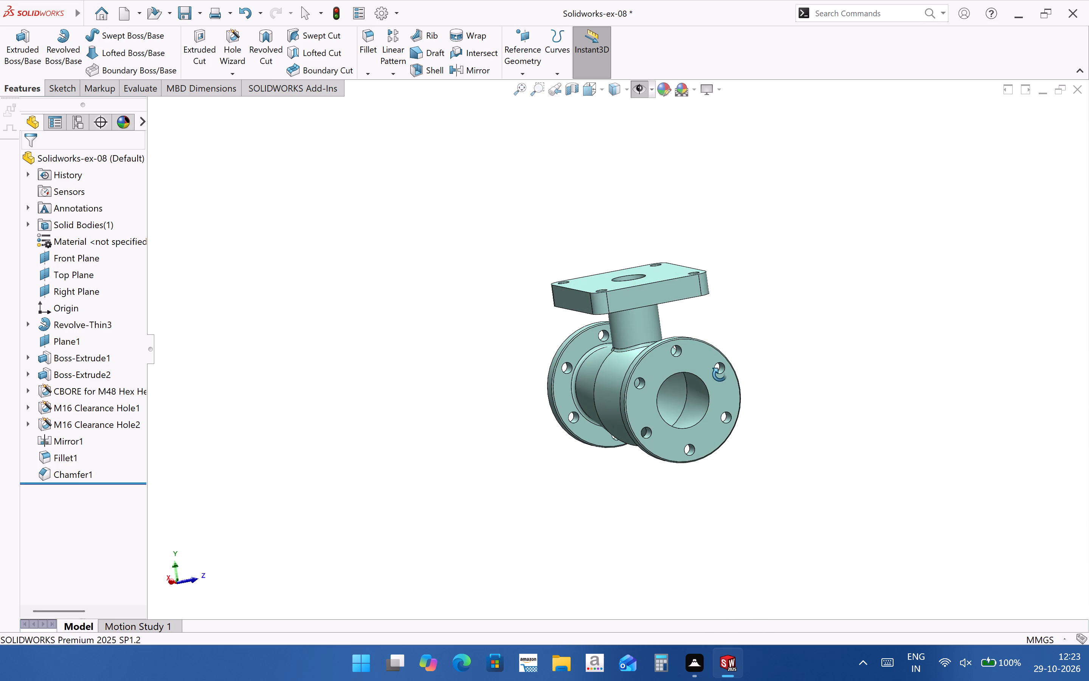
{"action": "middle_click_drag", "start_coordinate": [720, 375], "coordinate": [720, 375]}
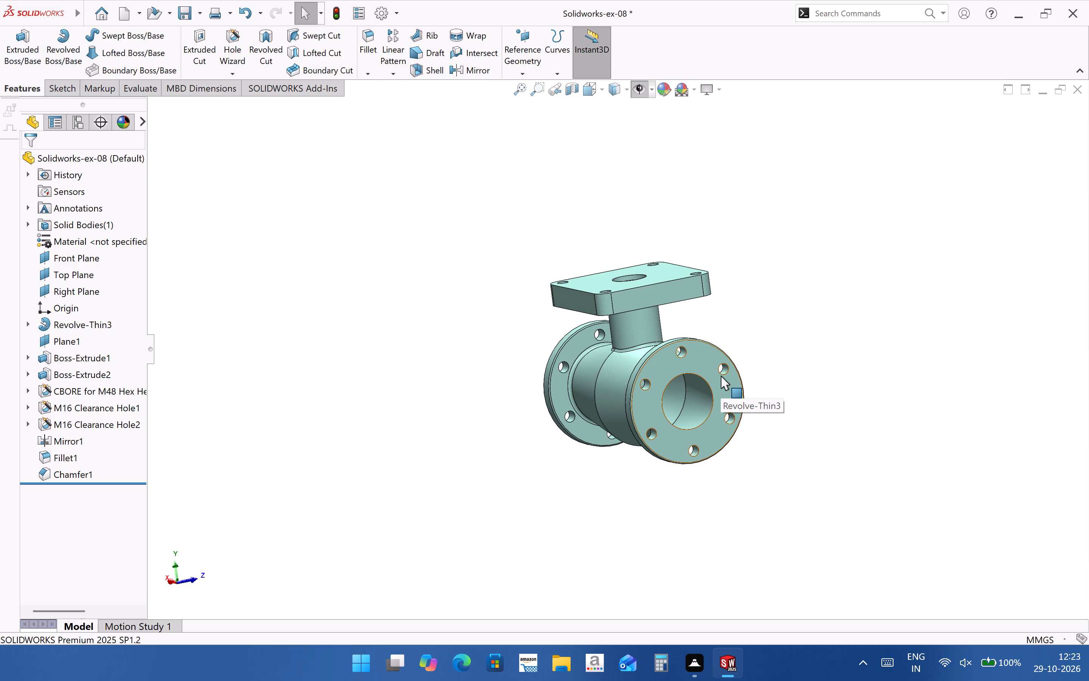
{"action": "scroll", "coordinate": [721, 372], "scroll_direction": "up", "scroll_amount": 1}
{"action": "middle_click_drag", "start_coordinate": [659, 378], "coordinate": [471, 493]}
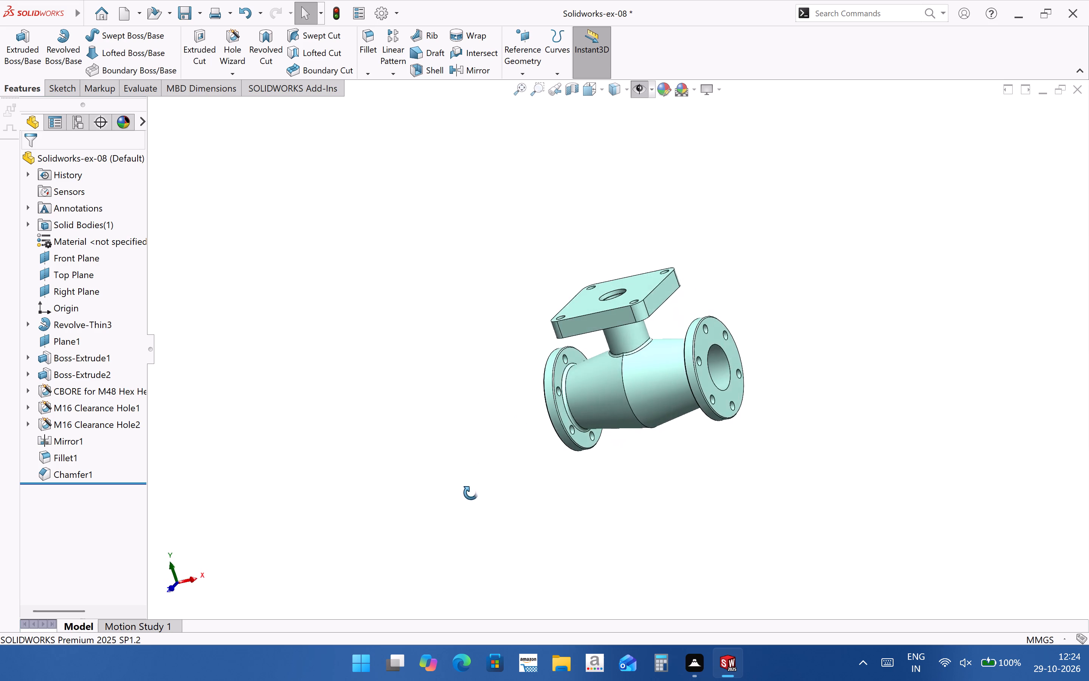
{"action": "middle_click_drag", "start_coordinate": [471, 493], "coordinate": [510, 489]}
{"action": "middle_click_drag", "start_coordinate": [600, 441], "coordinate": [693, 387]}
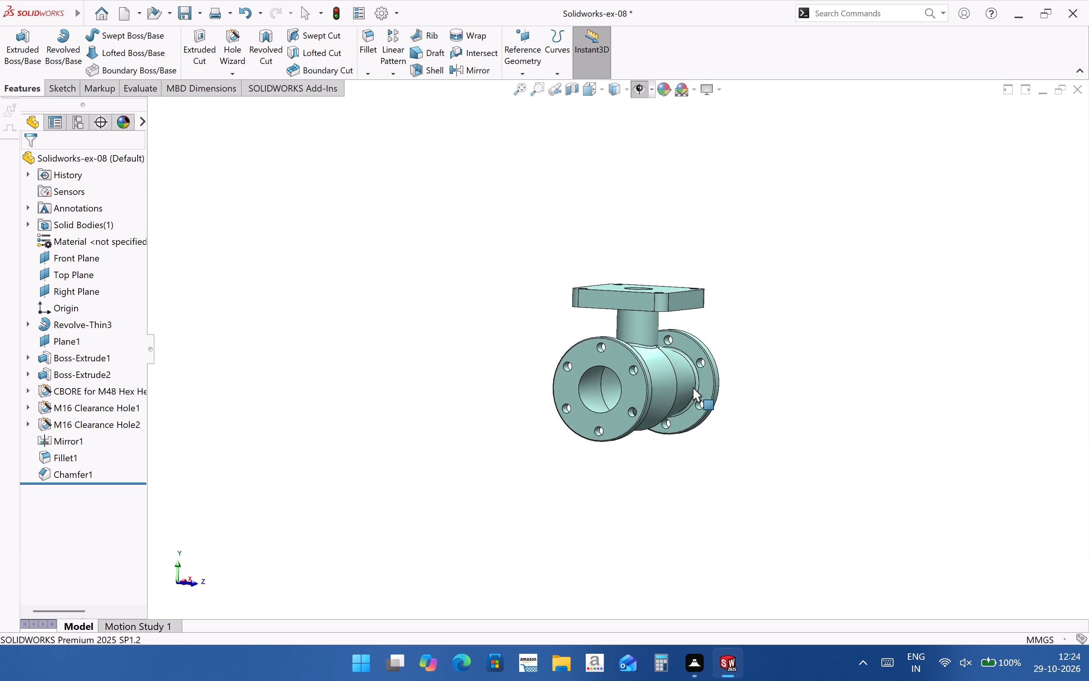
{"action": "middle_click_drag", "start_coordinate": [693, 387], "coordinate": [687, 386]}
{"action": "middle_click_drag", "start_coordinate": [722, 407], "coordinate": [659, 424]}
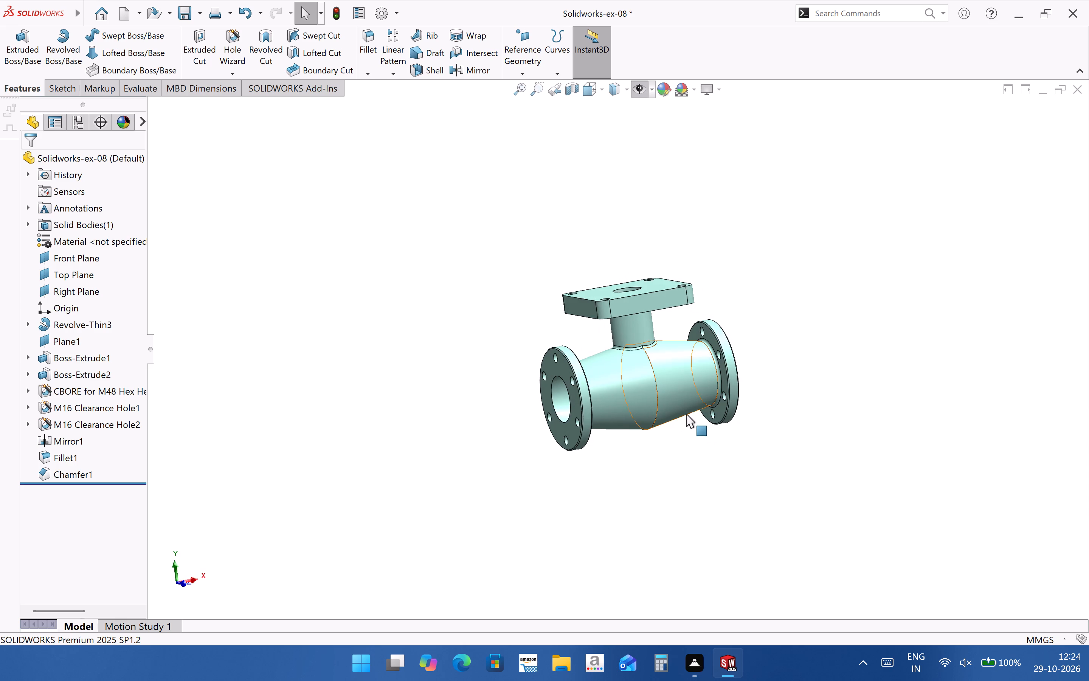
{"action": "middle_click_drag", "start_coordinate": [689, 414], "coordinate": [810, 381]}
{"action": "scroll", "coordinate": [832, 387], "scroll_direction": "up", "scroll_amount": 1}
{"action": "middle_click_drag", "start_coordinate": [622, 440], "coordinate": [838, 507]}
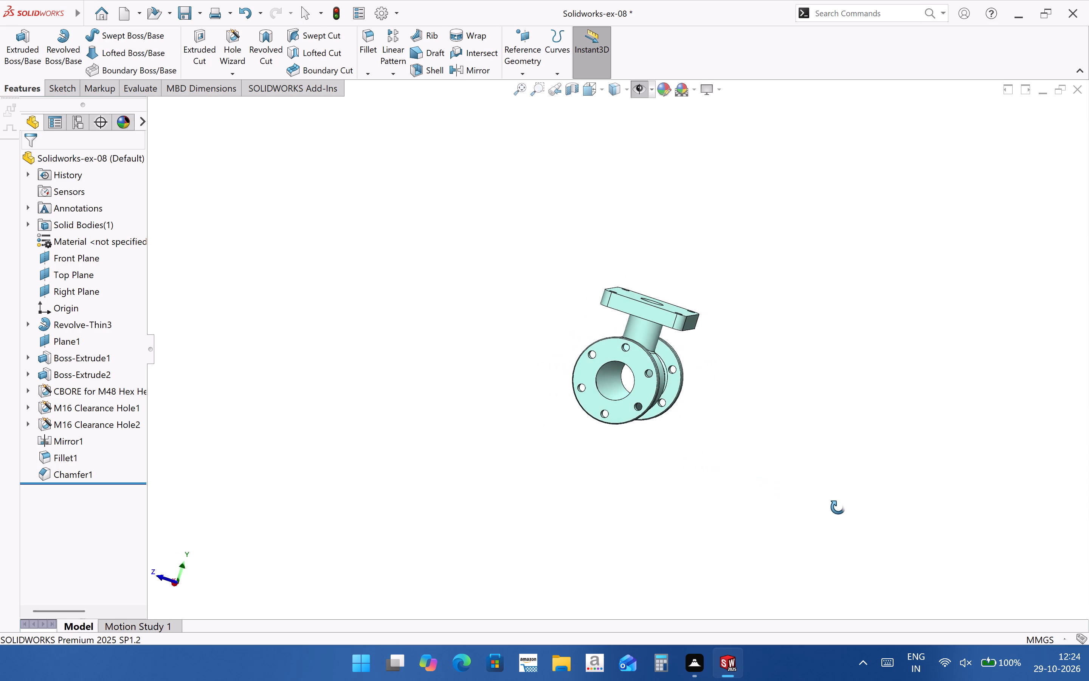
{"action": "middle_click_drag", "start_coordinate": [838, 507], "coordinate": [763, 513]}
{"action": "scroll", "coordinate": [763, 513], "scroll_direction": "up", "scroll_amount": 2}
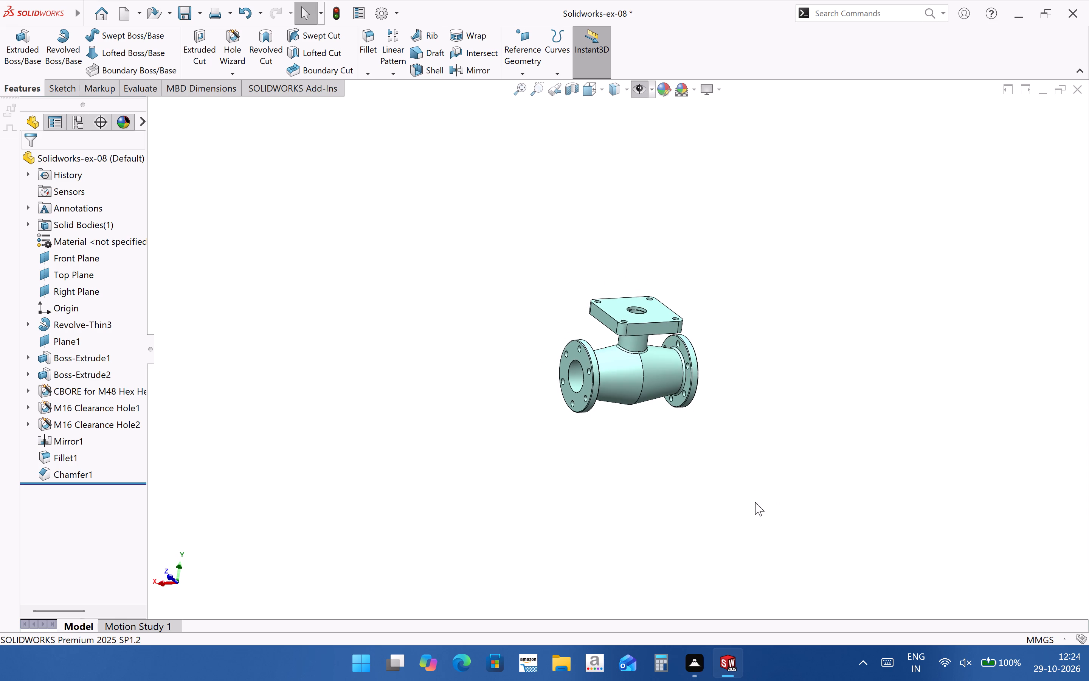
{"action": "scroll", "coordinate": [643, 365], "scroll_direction": "down", "scroll_amount": 3}
{"action": "middle_click_drag", "start_coordinate": [577, 403], "coordinate": [535, 462]}
{"action": "scroll", "coordinate": [536, 460], "scroll_direction": "up", "scroll_amount": 2}
{"action": "scroll", "coordinate": [553, 390], "scroll_direction": "down", "scroll_amount": 1}
{"action": "middle_click_drag", "start_coordinate": [553, 390], "coordinate": [510, 309]}
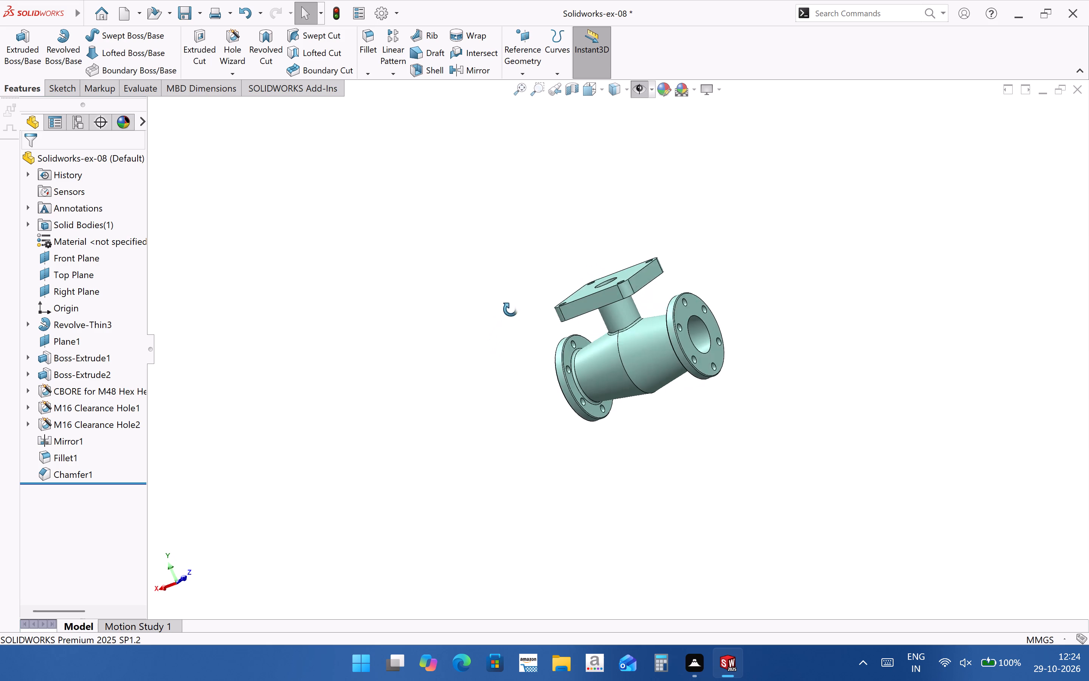
{"action": "middle_click_drag", "start_coordinate": [510, 309], "coordinate": [525, 290]}
{"action": "scroll", "coordinate": [667, 327], "scroll_direction": "down", "scroll_amount": 3}
{"action": "middle_click_drag", "start_coordinate": [535, 386], "coordinate": [681, 436]}
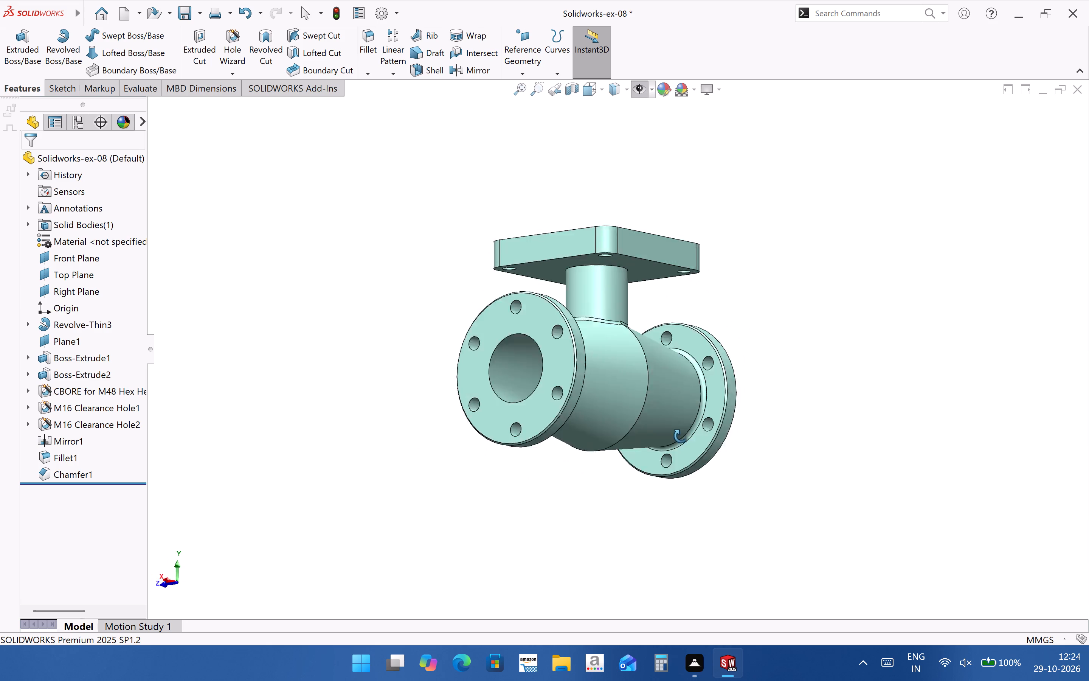
{"action": "middle_click_drag", "start_coordinate": [681, 436], "coordinate": [539, 482]}
{"action": "scroll", "coordinate": [540, 482], "scroll_direction": "down", "scroll_amount": 3}
{"action": "scroll", "coordinate": [616, 456], "scroll_direction": "up", "scroll_amount": 2}
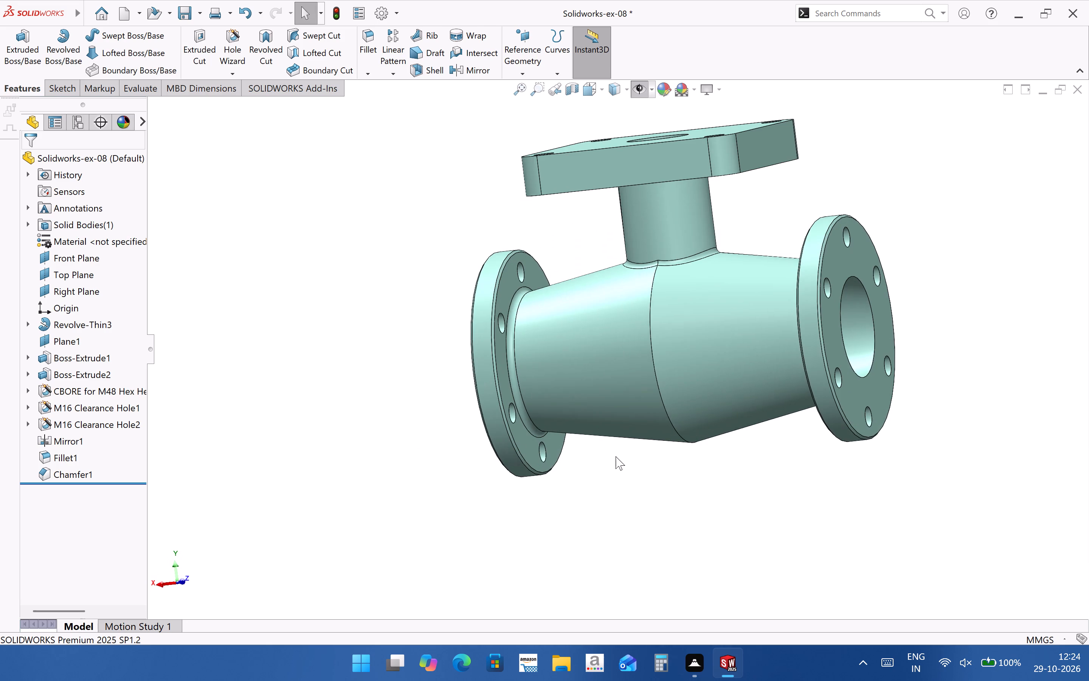
{"action": "middle_click_drag", "start_coordinate": [571, 329], "coordinate": [656, 371]}
{"action": "scroll", "coordinate": [686, 428], "scroll_direction": "up", "scroll_amount": 3}
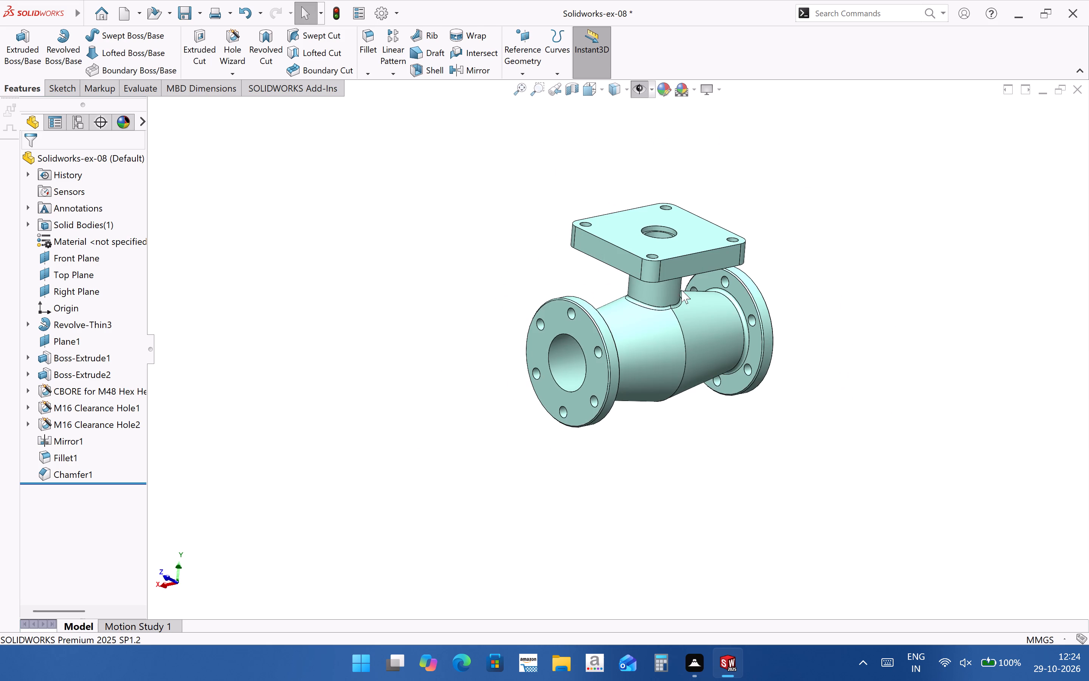
{"action": "scroll", "coordinate": [681, 290], "scroll_direction": "down", "scroll_amount": 4}
{"action": "middle_click_drag", "start_coordinate": [649, 459], "coordinate": [634, 466]}
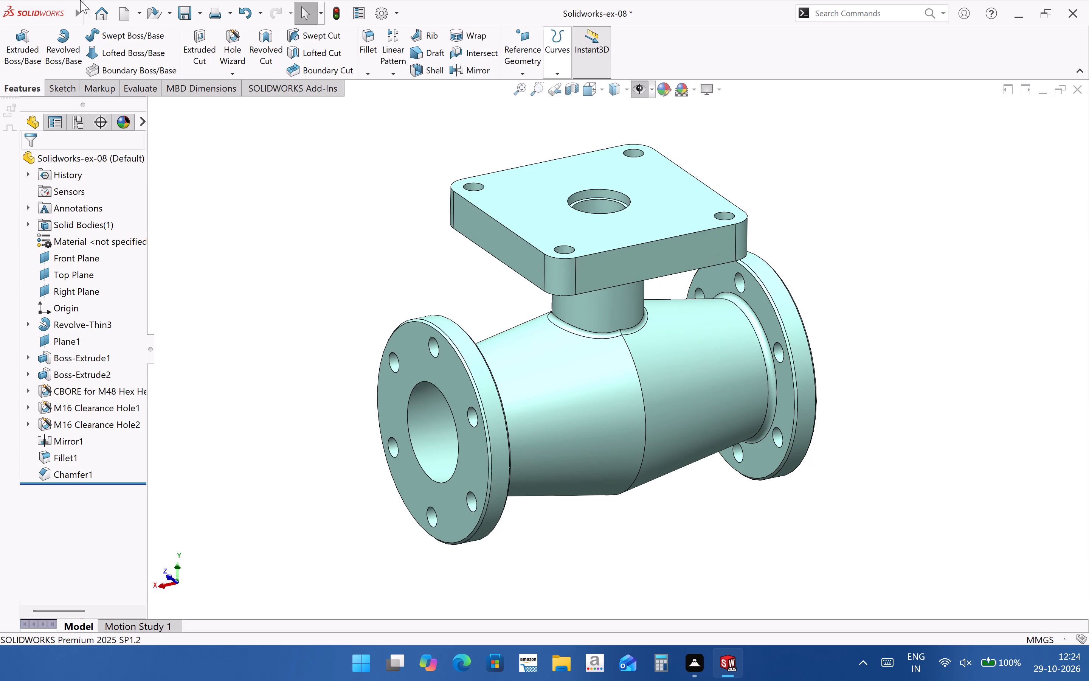
Create a new drawing using the custom sheet format DEM FORMAT.slddrt with the sheet format displayed.
{"action": "left_click", "coordinate": [105, 44]}
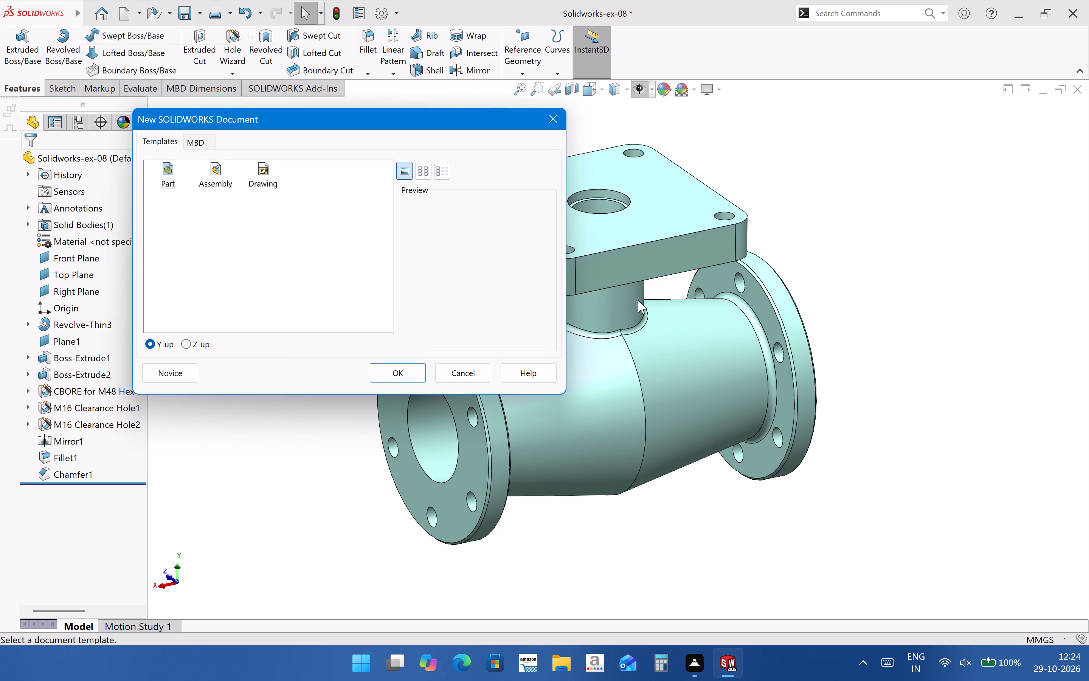
{"action": "left_click", "coordinate": [270, 173]}
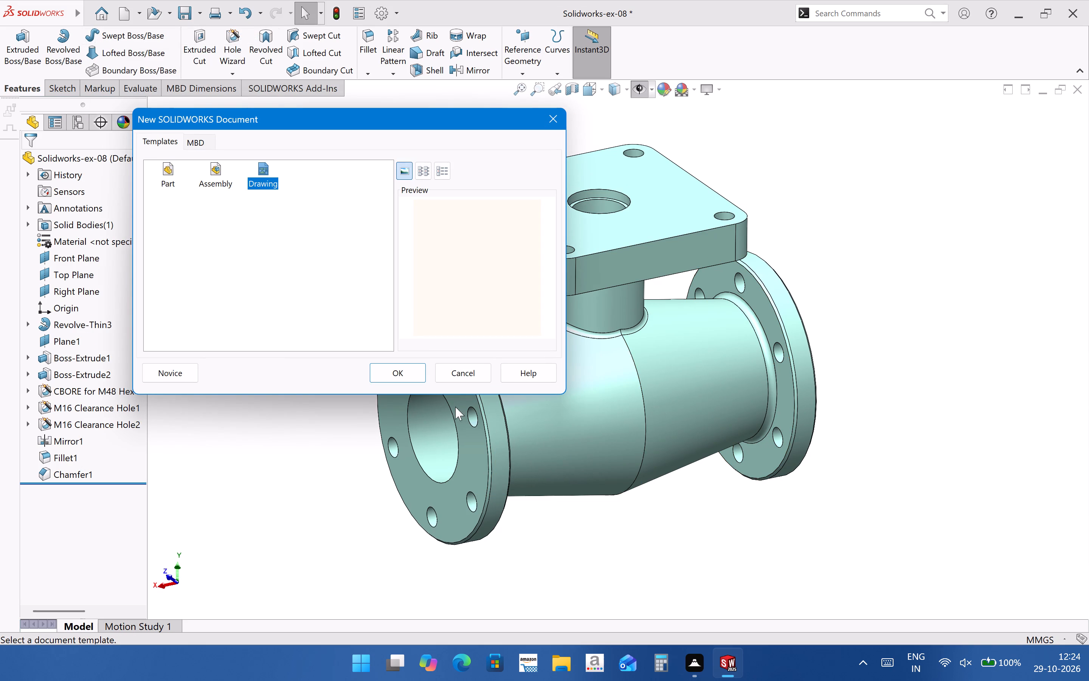
{"action": "left_click", "coordinate": [420, 379]}
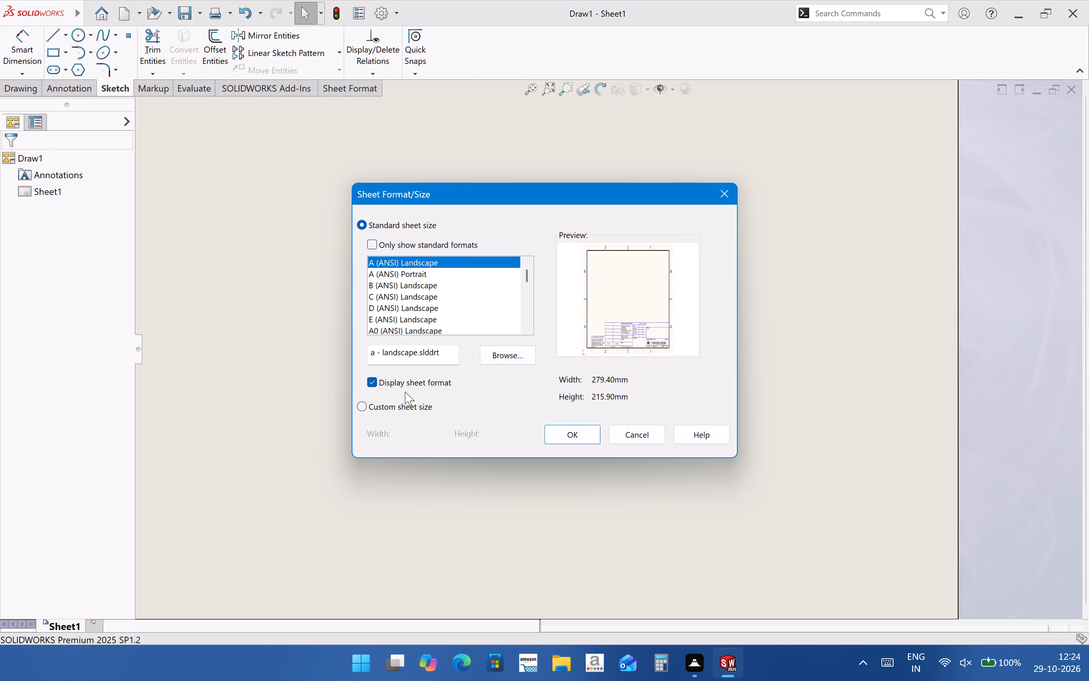
{"action": "left_click", "coordinate": [410, 383]}
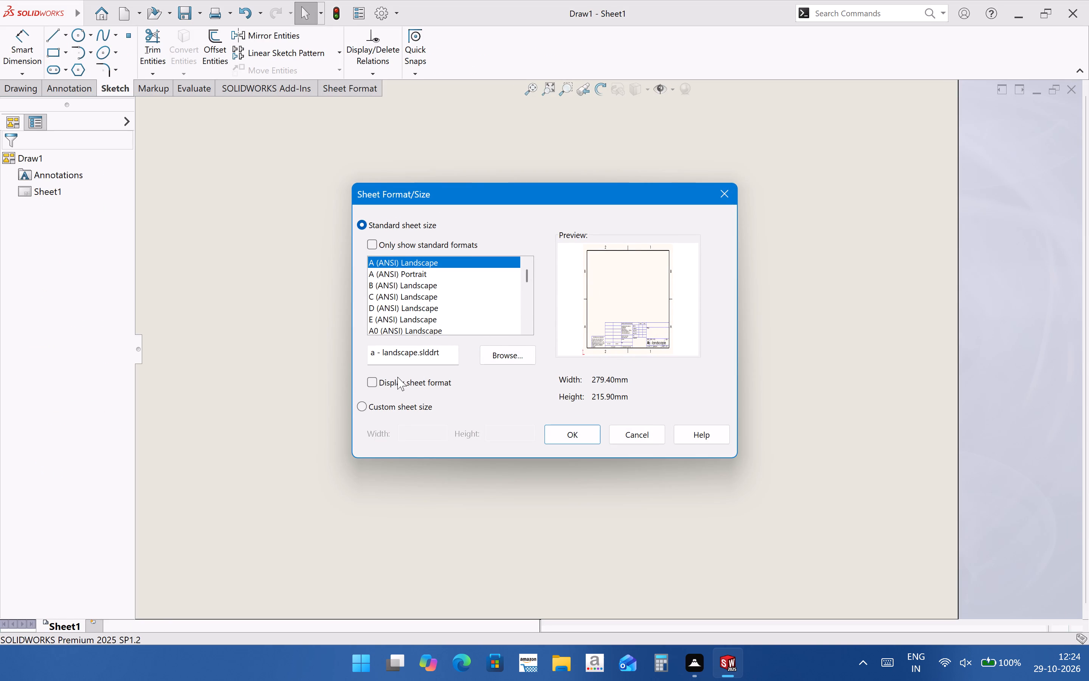
{"action": "left_click", "coordinate": [398, 377]}
{"action": "left_click", "coordinate": [515, 353]}
{"action": "scroll", "coordinate": [581, 434], "scroll_direction": "down", "scroll_amount": 2}
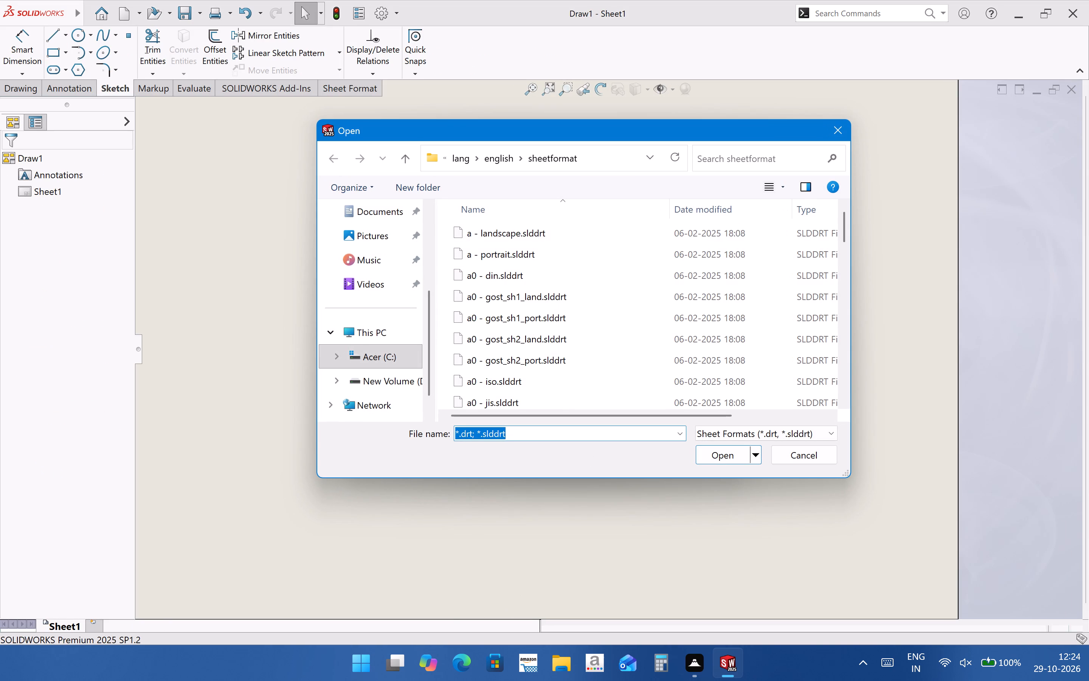
{"action": "scroll", "coordinate": [580, 434], "scroll_direction": "down", "scroll_amount": 1}
{"action": "scroll", "coordinate": [581, 307], "scroll_direction": "down", "scroll_amount": 18}
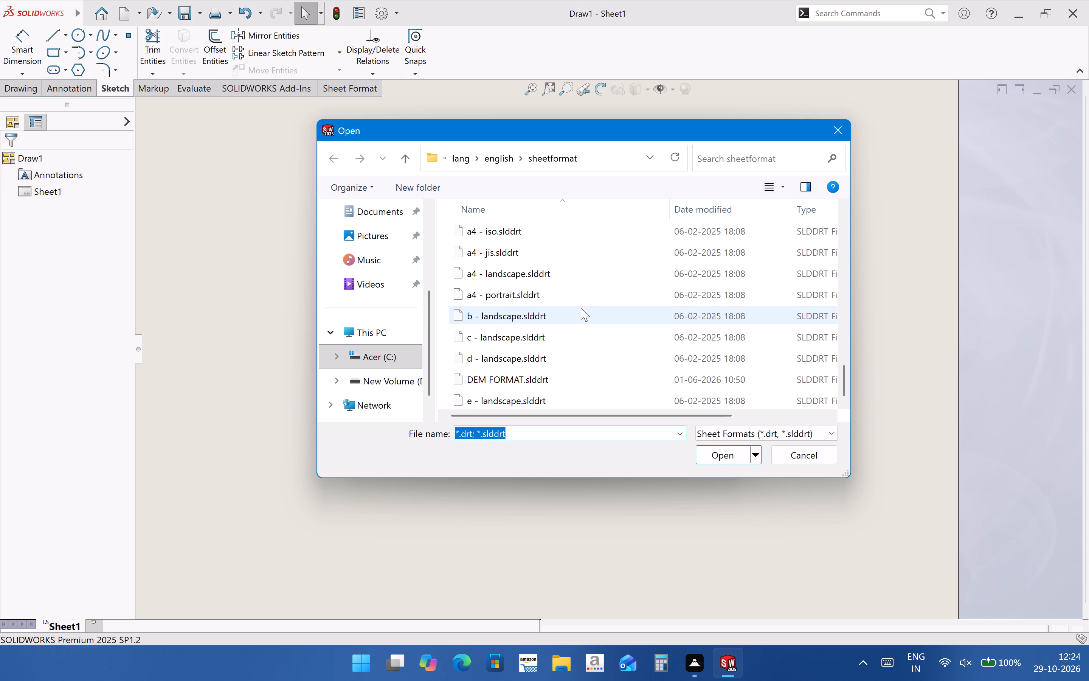
{"action": "left_click", "coordinate": [555, 385]}
{"action": "left_click", "coordinate": [710, 462]}
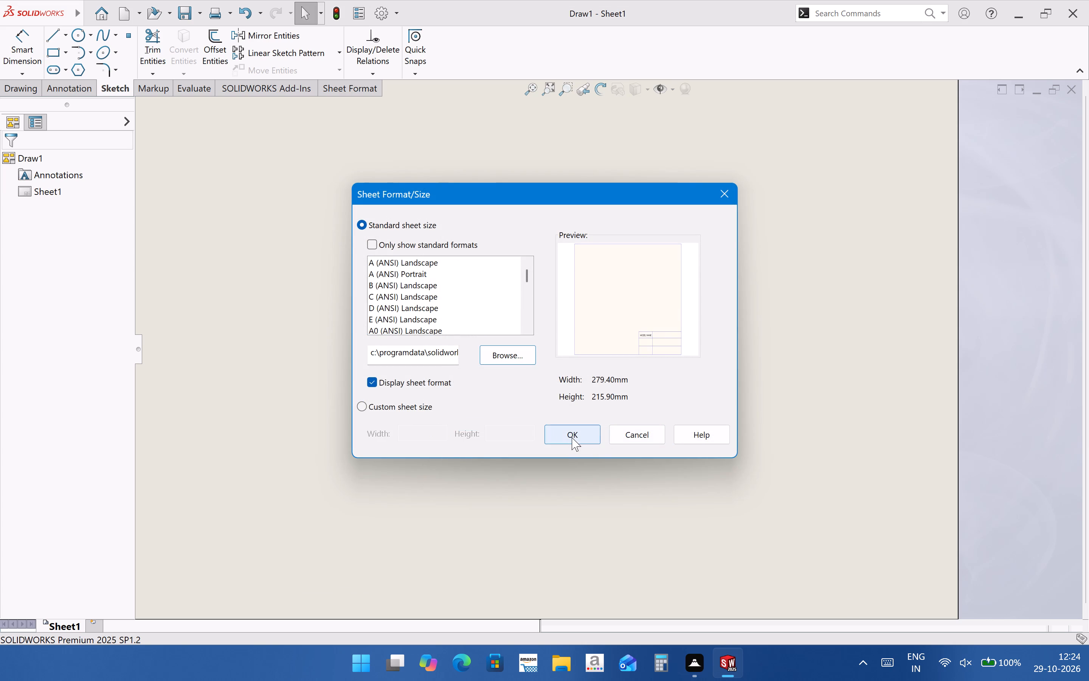
{"action": "left_click", "coordinate": [559, 436]}
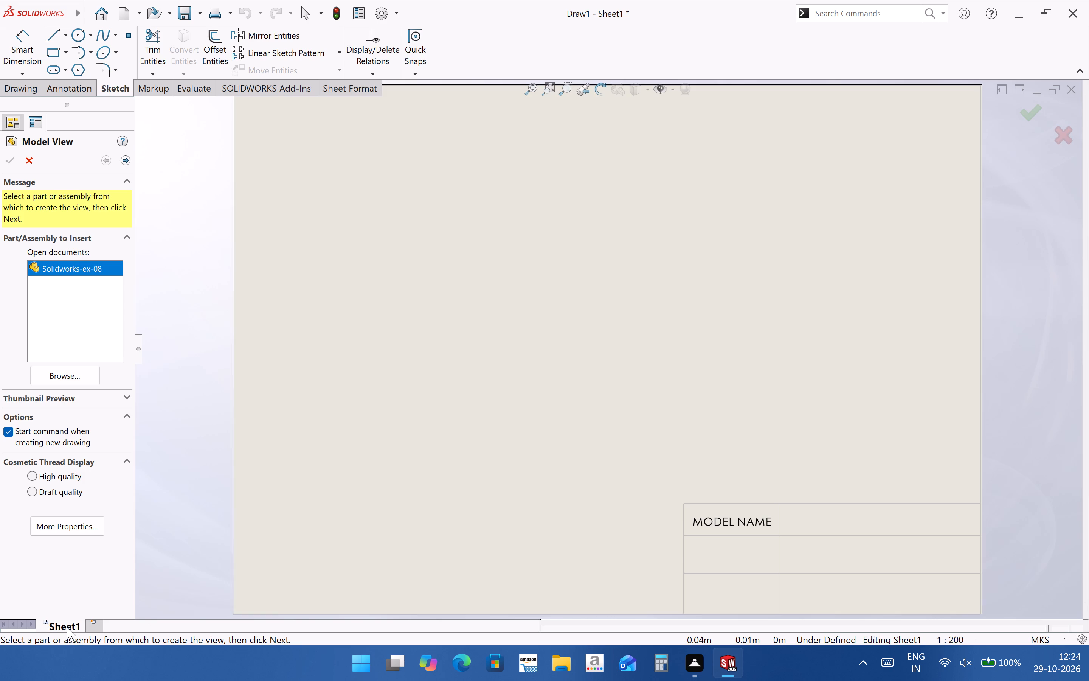
Cancel the model view insertion and close drawing Draw1 without saving.
{"action": "left_click", "coordinate": [33, 159]}
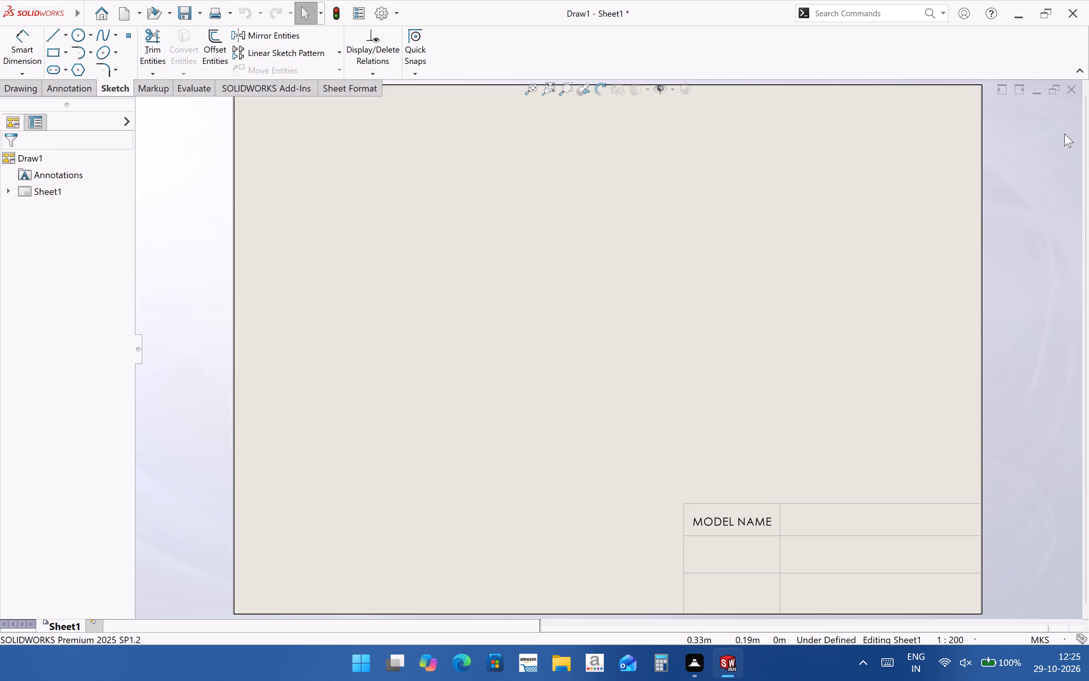
{"action": "left_click", "coordinate": [1073, 95]}
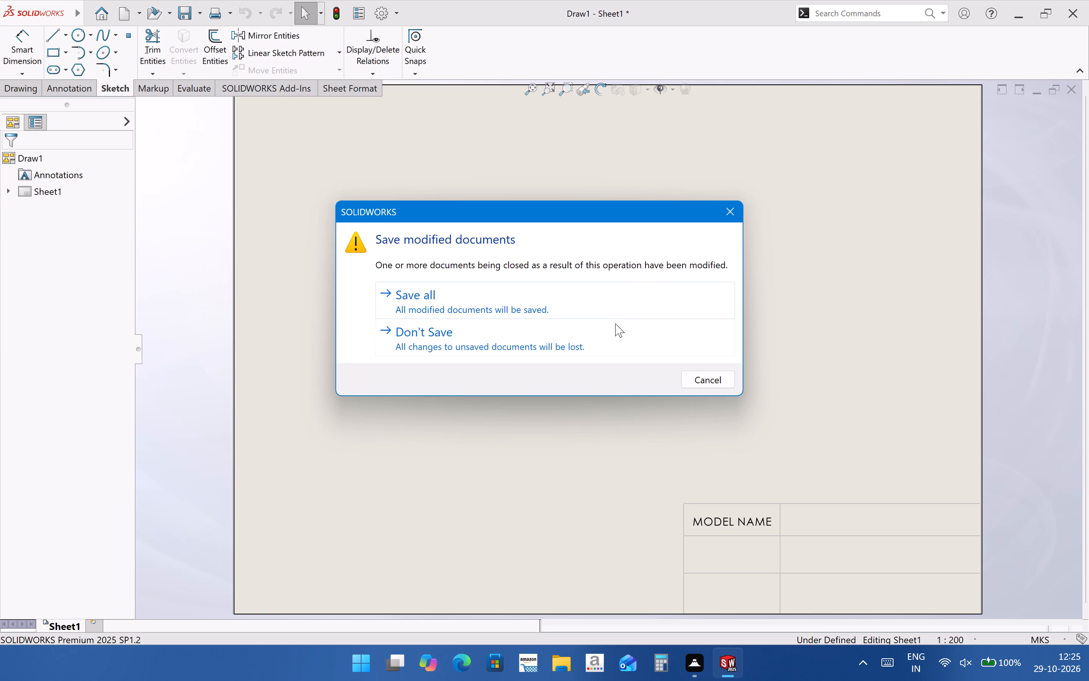
{"action": "left_click", "coordinate": [616, 335]}
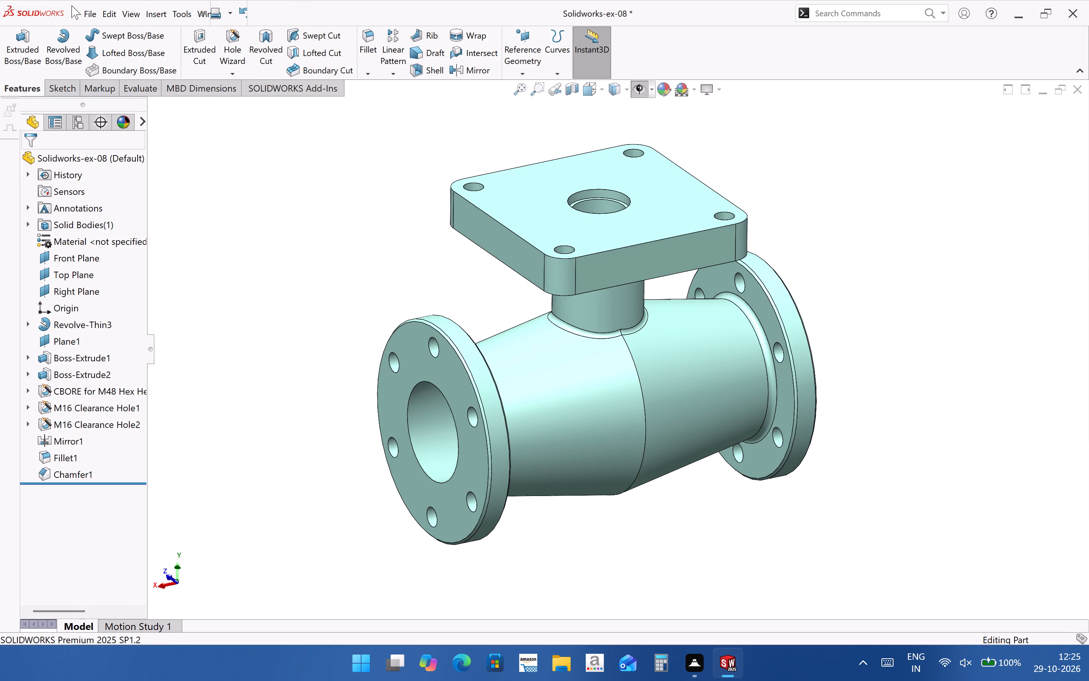
Create a new document from the Drawing template.
{"action": "left_click", "coordinate": [111, 38]}
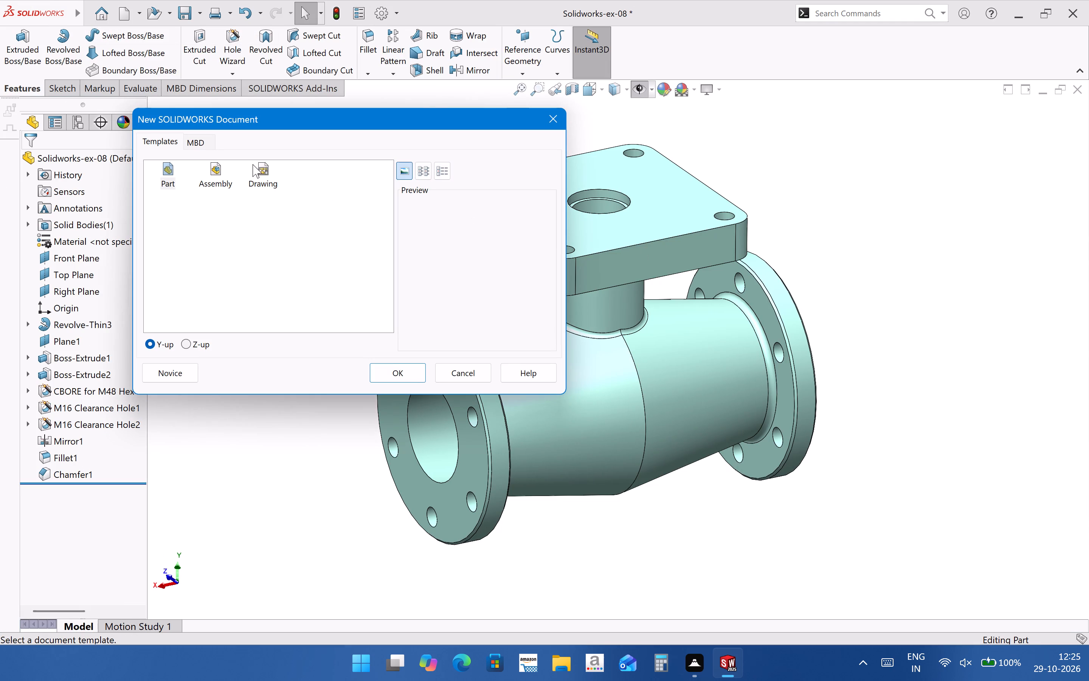
{"action": "left_click", "coordinate": [271, 173]}
{"action": "left_click", "coordinate": [402, 372]}
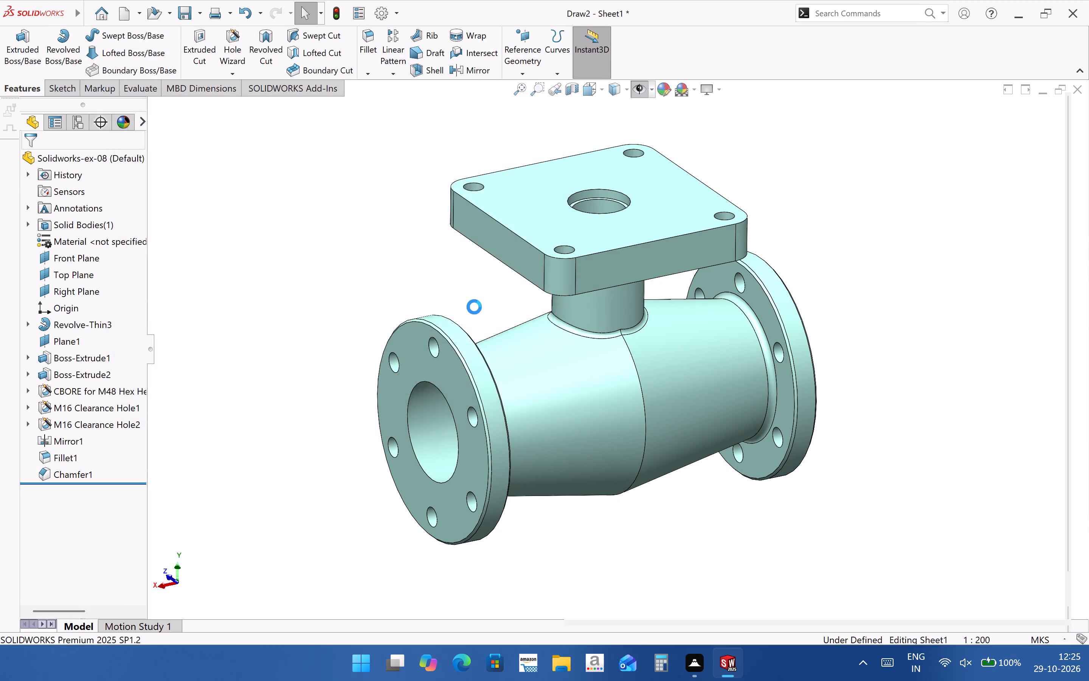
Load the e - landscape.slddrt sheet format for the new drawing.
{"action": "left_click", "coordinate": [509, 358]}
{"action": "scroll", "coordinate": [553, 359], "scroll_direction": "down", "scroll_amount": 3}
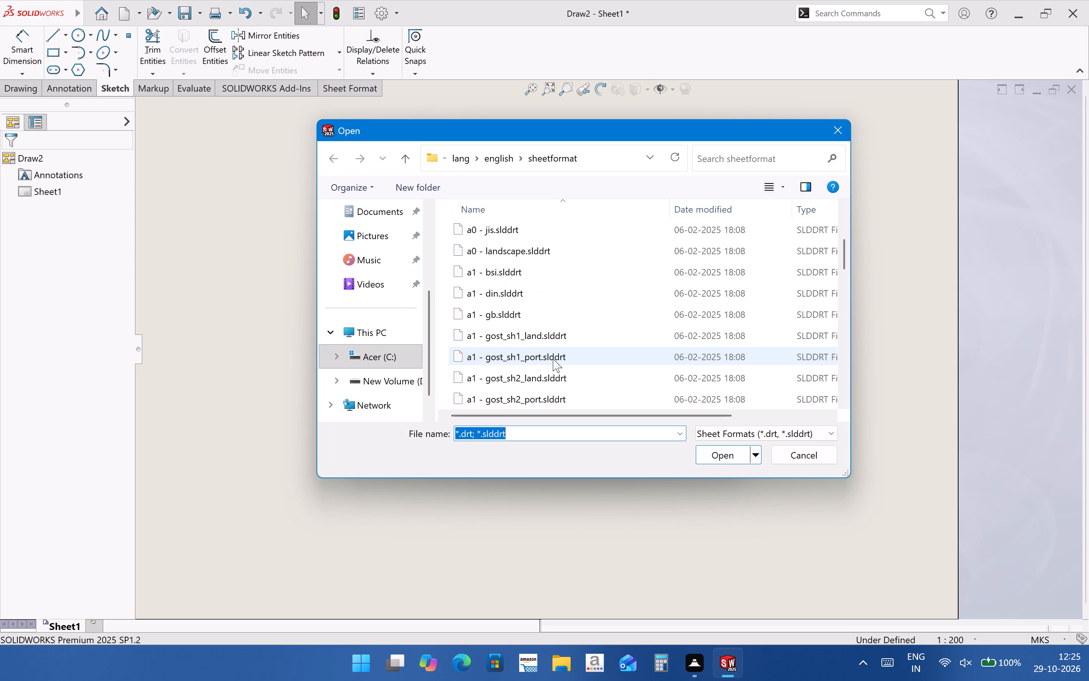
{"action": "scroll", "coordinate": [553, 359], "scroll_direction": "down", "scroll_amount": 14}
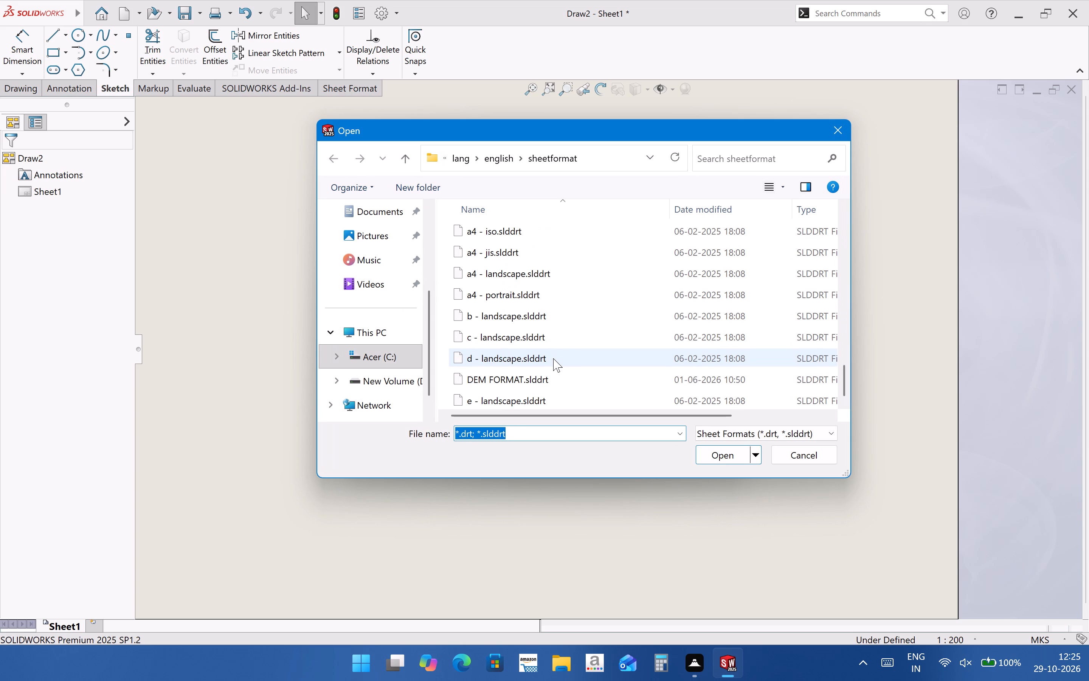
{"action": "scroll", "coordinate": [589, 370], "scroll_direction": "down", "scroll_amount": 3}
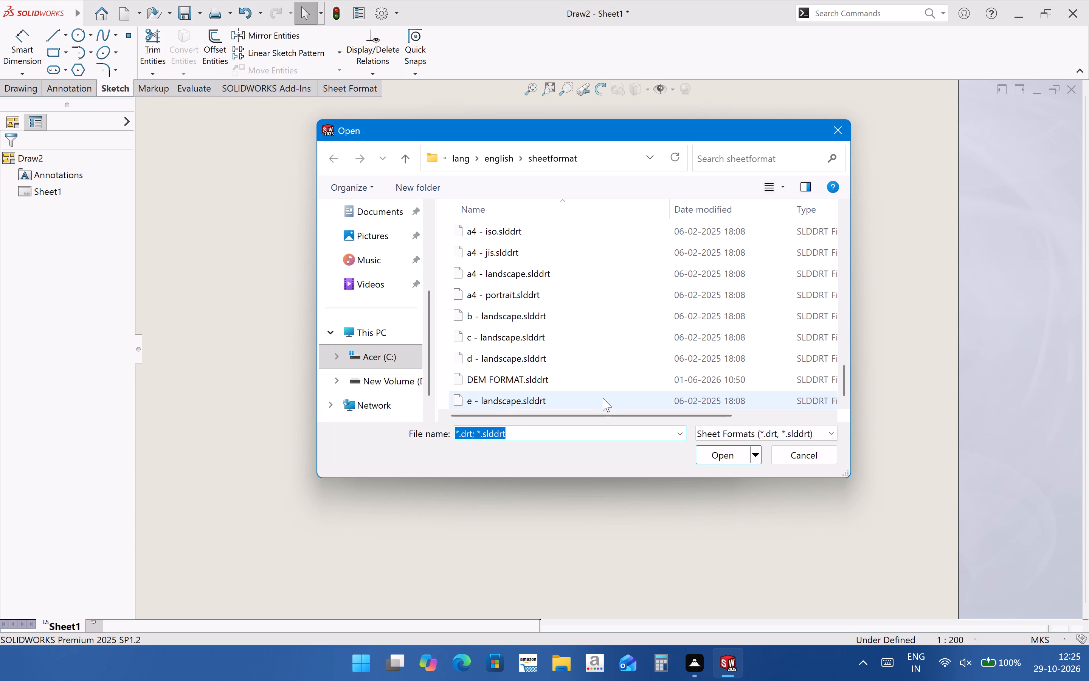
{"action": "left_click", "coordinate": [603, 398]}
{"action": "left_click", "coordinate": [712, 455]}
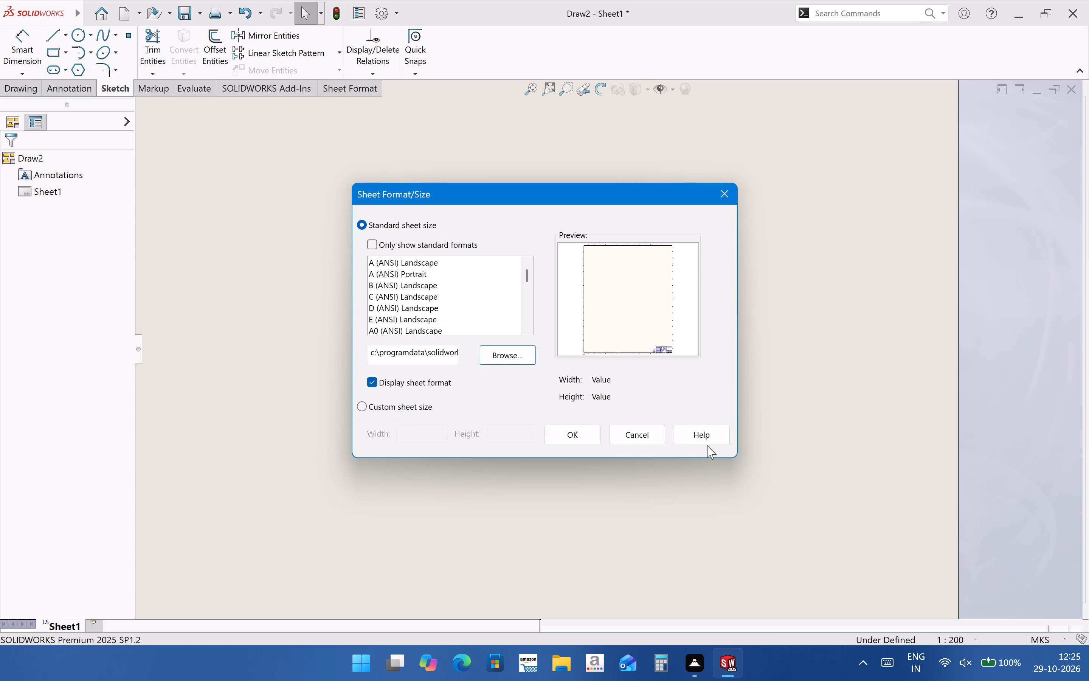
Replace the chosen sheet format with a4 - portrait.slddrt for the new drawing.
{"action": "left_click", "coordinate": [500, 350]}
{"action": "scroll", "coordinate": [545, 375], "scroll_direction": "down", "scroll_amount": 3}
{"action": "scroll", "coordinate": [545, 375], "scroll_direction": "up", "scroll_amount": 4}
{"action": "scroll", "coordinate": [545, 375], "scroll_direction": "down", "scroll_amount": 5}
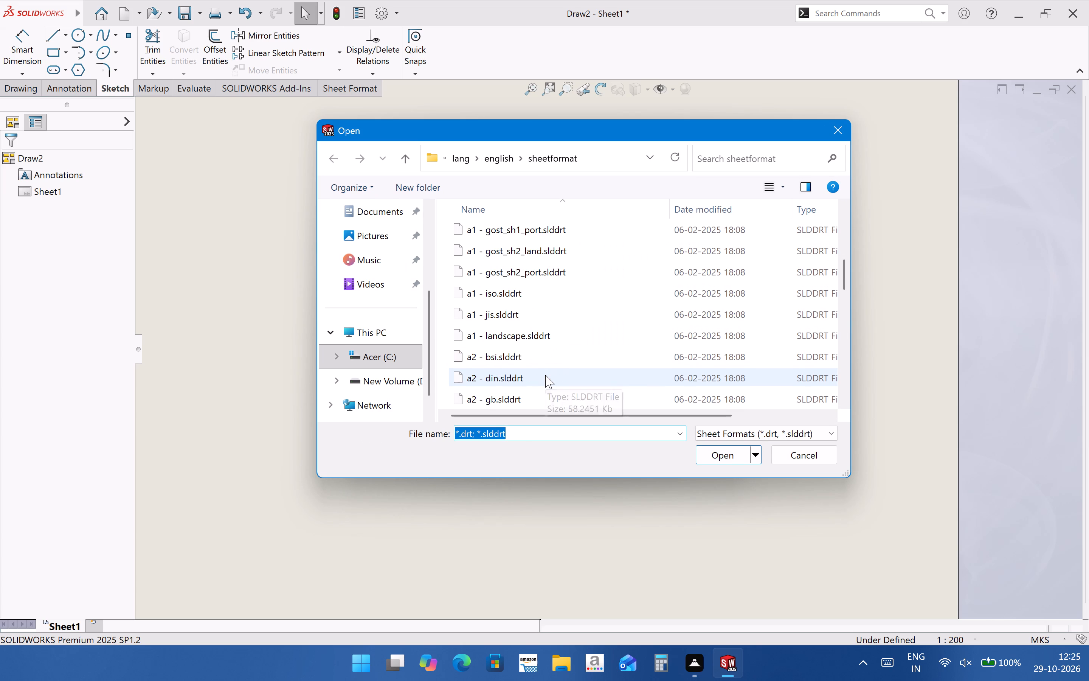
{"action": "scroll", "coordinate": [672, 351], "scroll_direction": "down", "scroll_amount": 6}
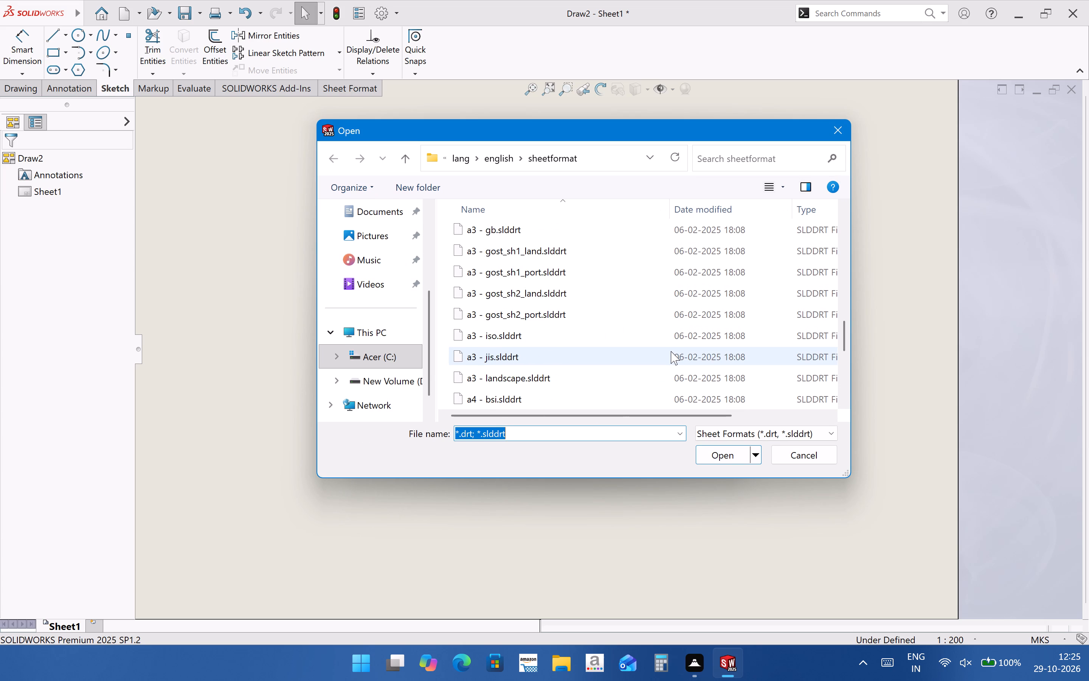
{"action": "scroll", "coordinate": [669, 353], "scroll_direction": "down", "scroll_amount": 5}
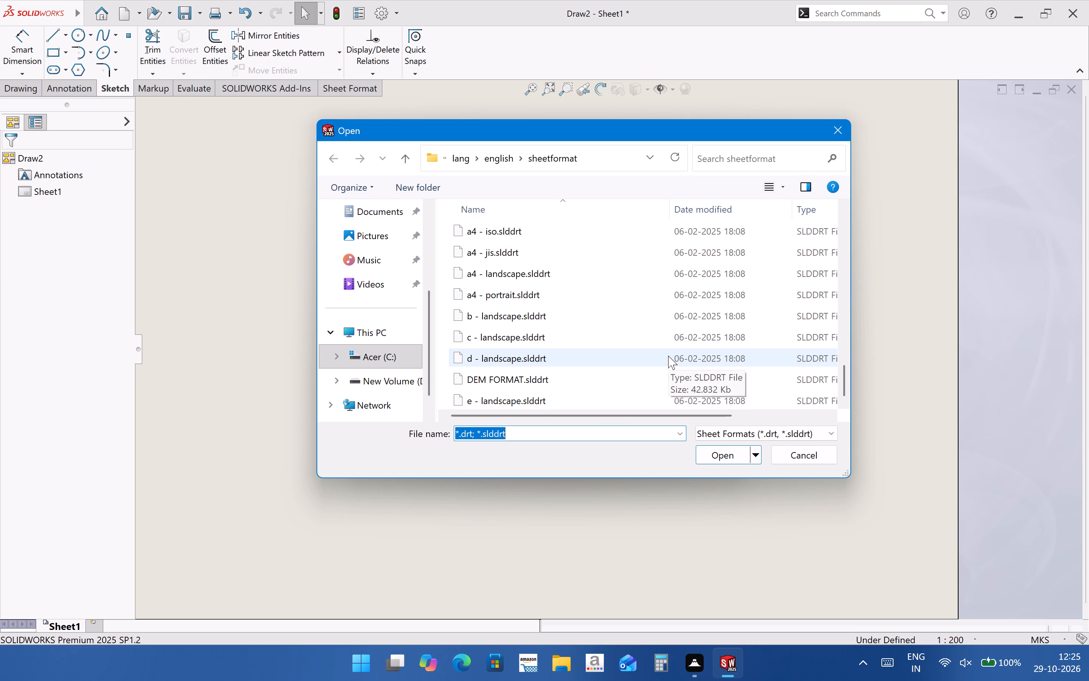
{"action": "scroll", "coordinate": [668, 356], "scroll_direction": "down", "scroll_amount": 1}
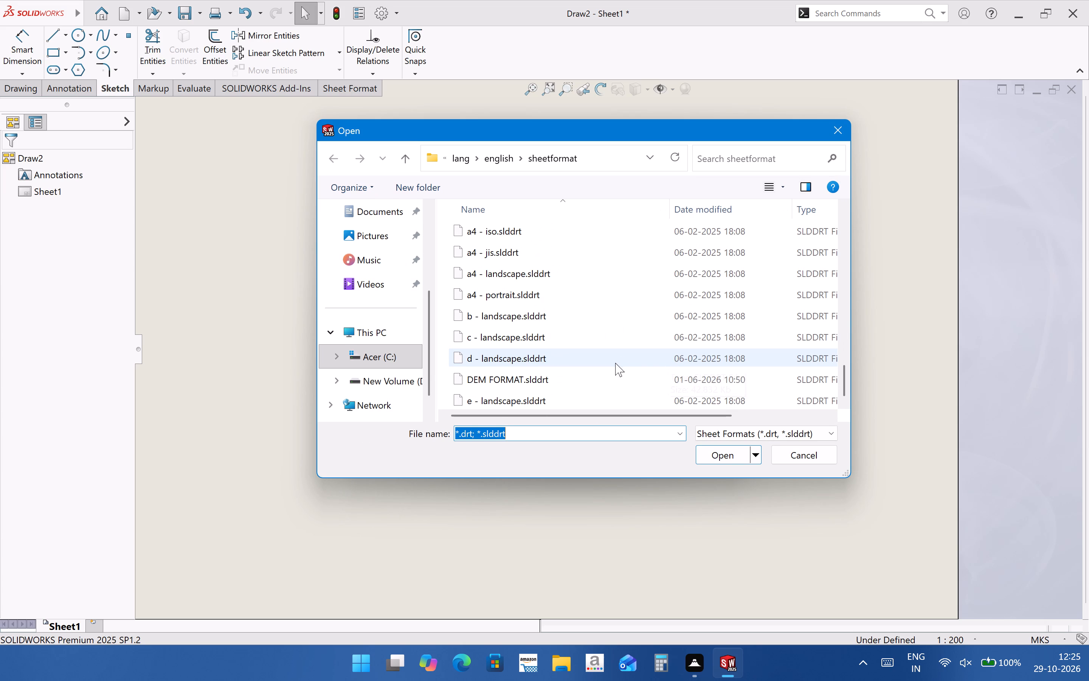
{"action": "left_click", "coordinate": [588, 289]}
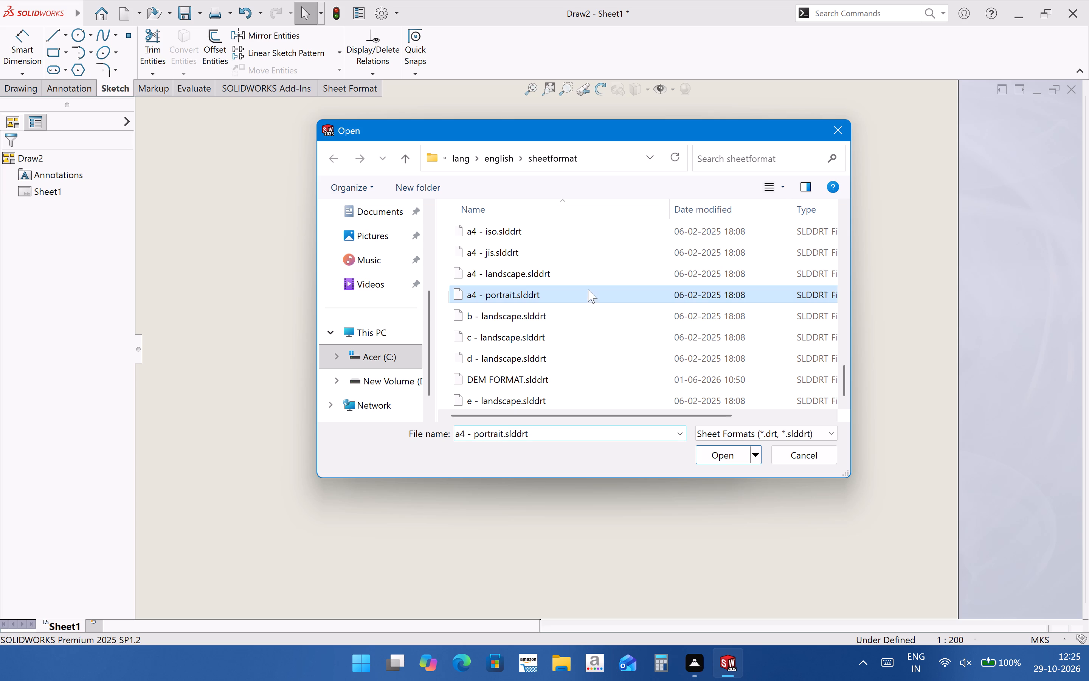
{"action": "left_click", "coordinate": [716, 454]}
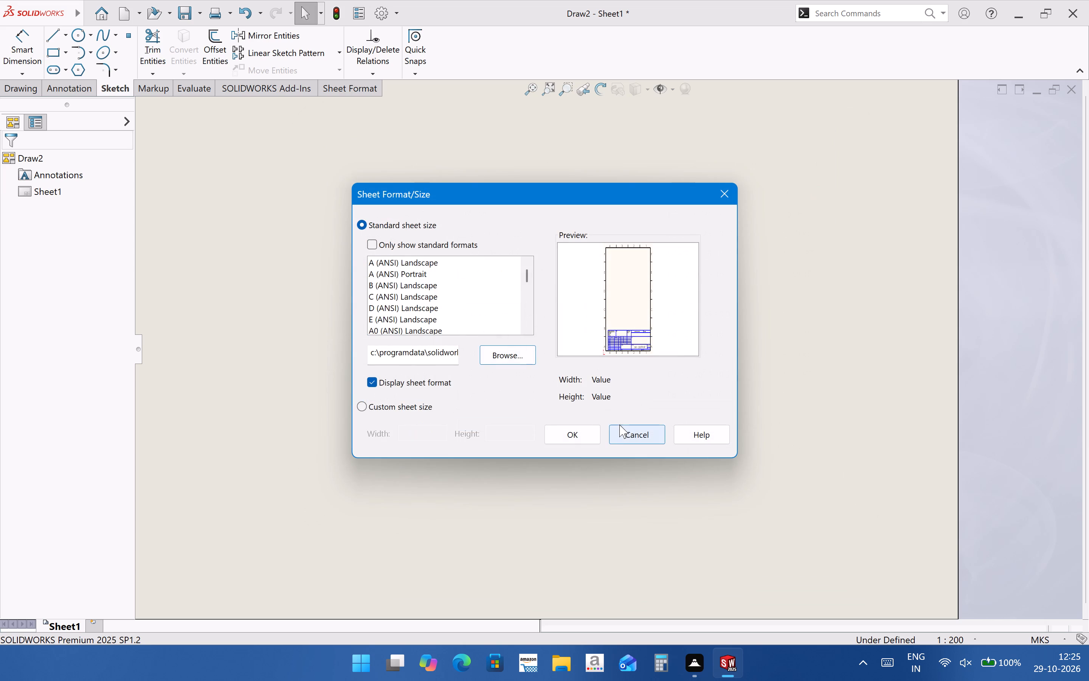
Load the DEM FORMAT.slddrt sheet format and create the drawing sheet with it displayed.
{"action": "left_click", "coordinate": [511, 351]}
{"action": "scroll", "coordinate": [567, 390], "scroll_direction": "down", "scroll_amount": 12}
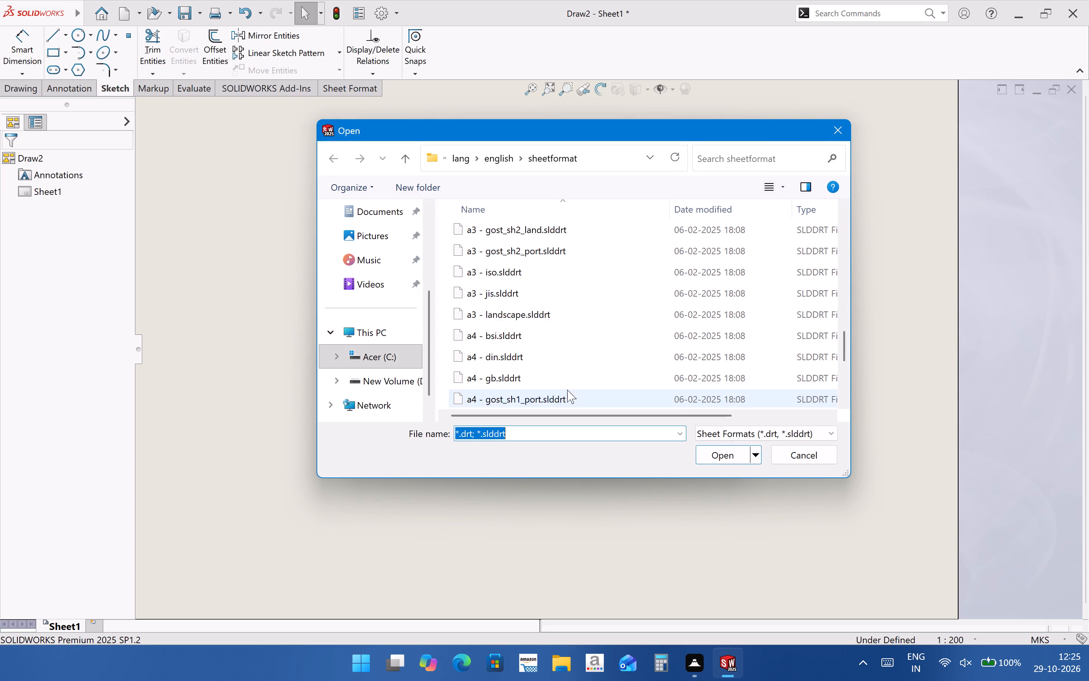
{"action": "scroll", "coordinate": [567, 390], "scroll_direction": "down", "scroll_amount": 7}
{"action": "left_click", "coordinate": [551, 387]}
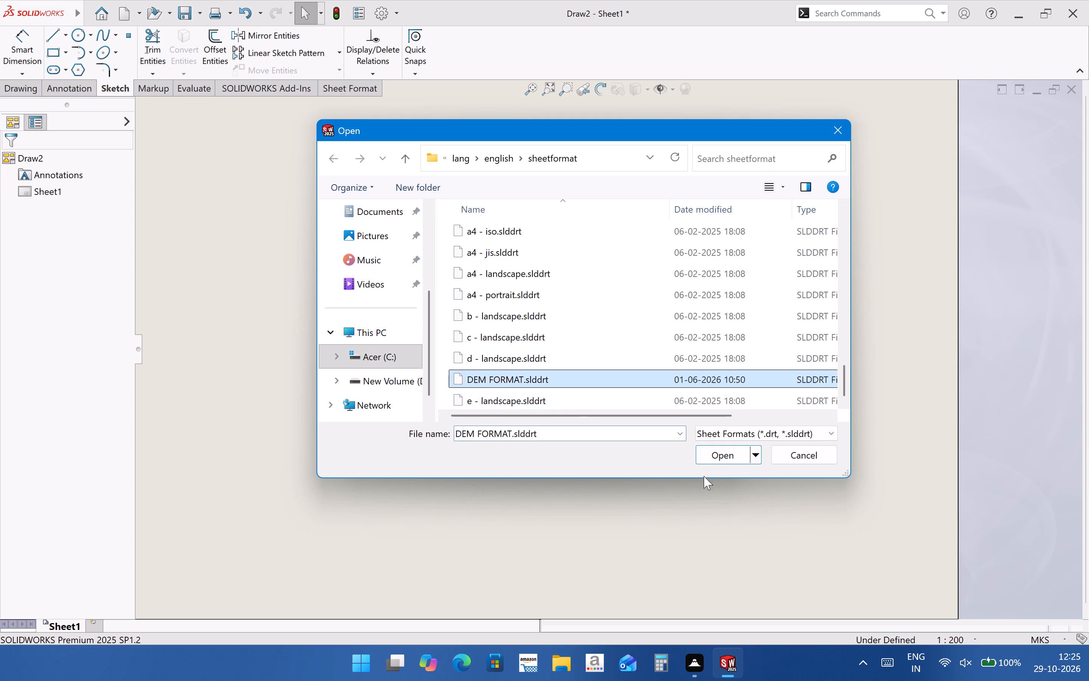
{"action": "left_click", "coordinate": [709, 458]}
{"action": "left_click", "coordinate": [573, 438]}
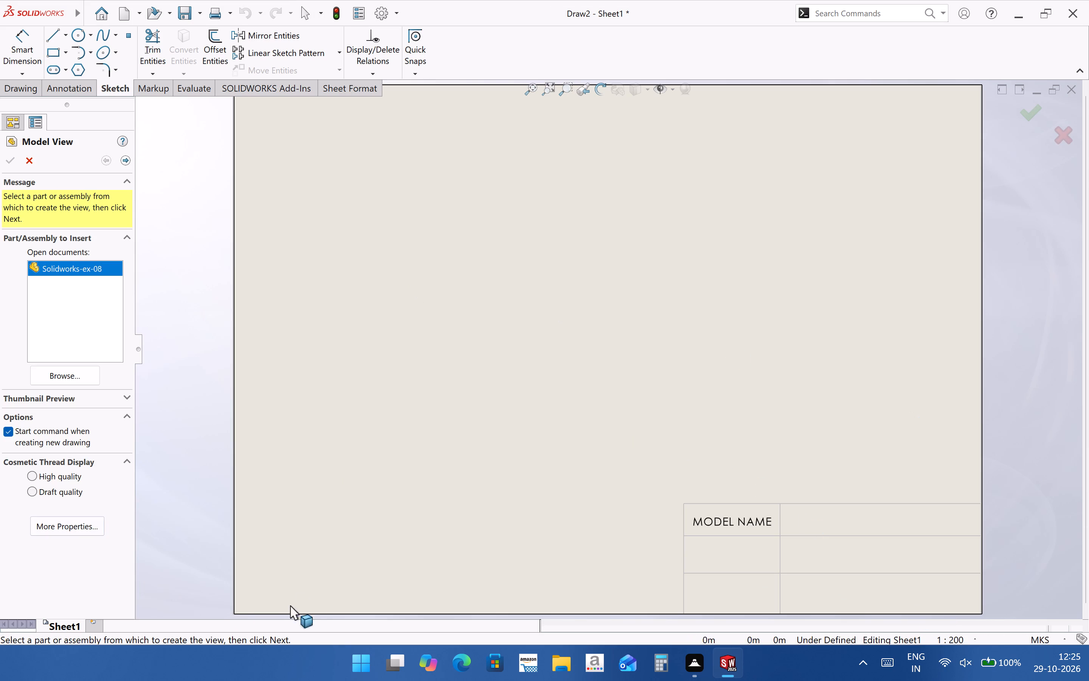
Open the sheet format of Sheet1 for editing.
{"action": "right_click", "coordinate": [64, 625]}
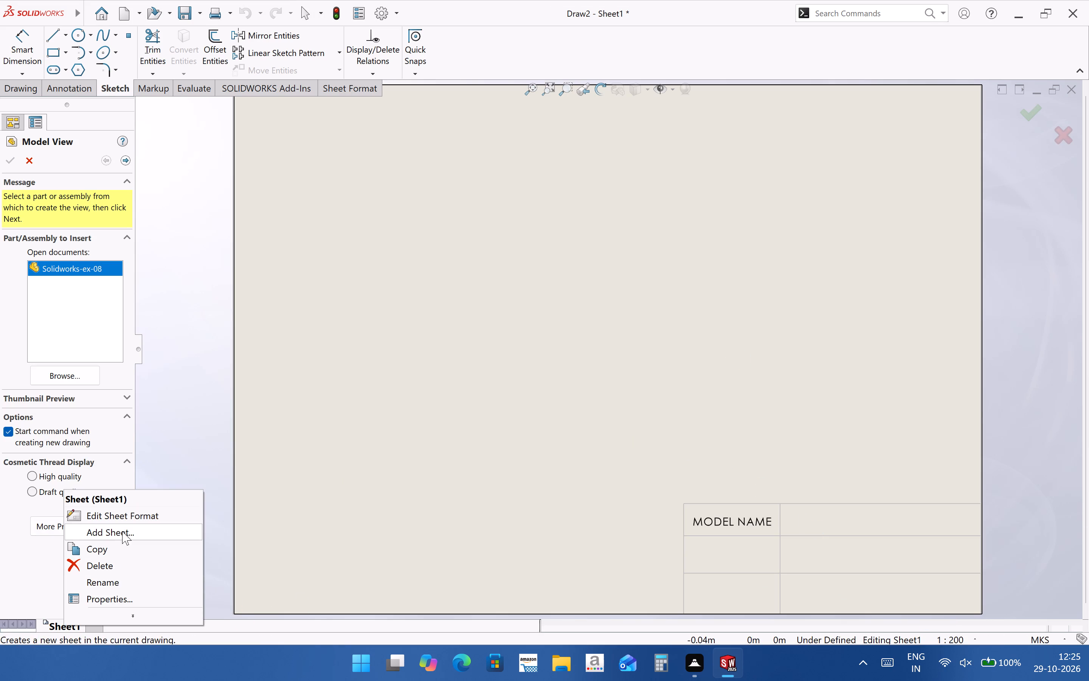
{"action": "left_click", "coordinate": [125, 522]}
{"action": "left_click", "coordinate": [765, 521]}
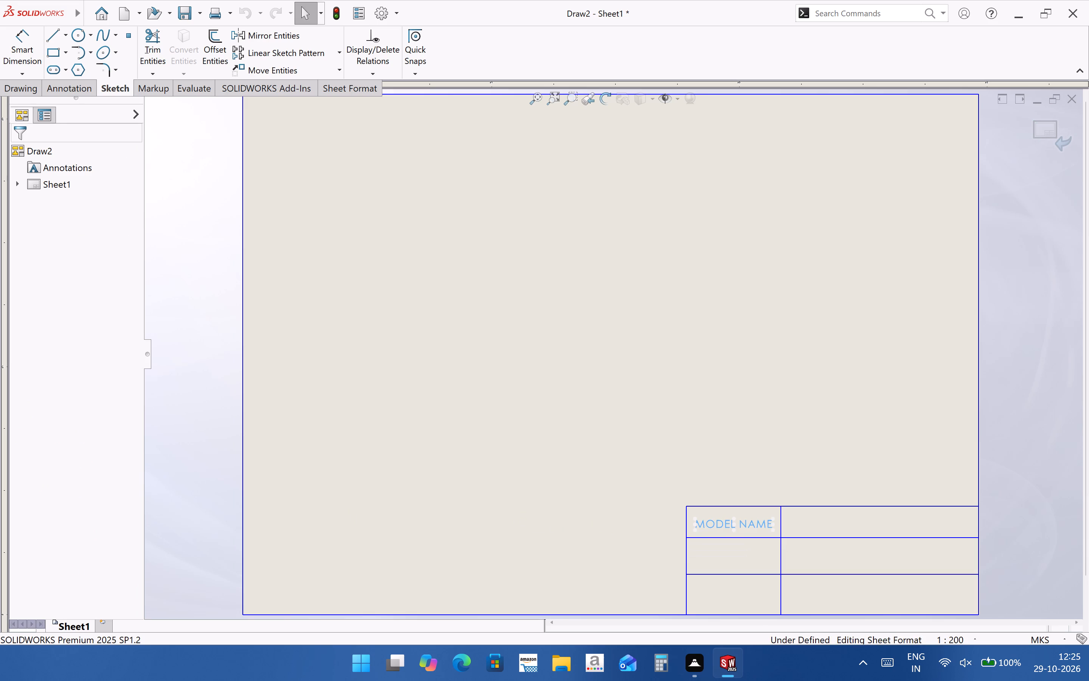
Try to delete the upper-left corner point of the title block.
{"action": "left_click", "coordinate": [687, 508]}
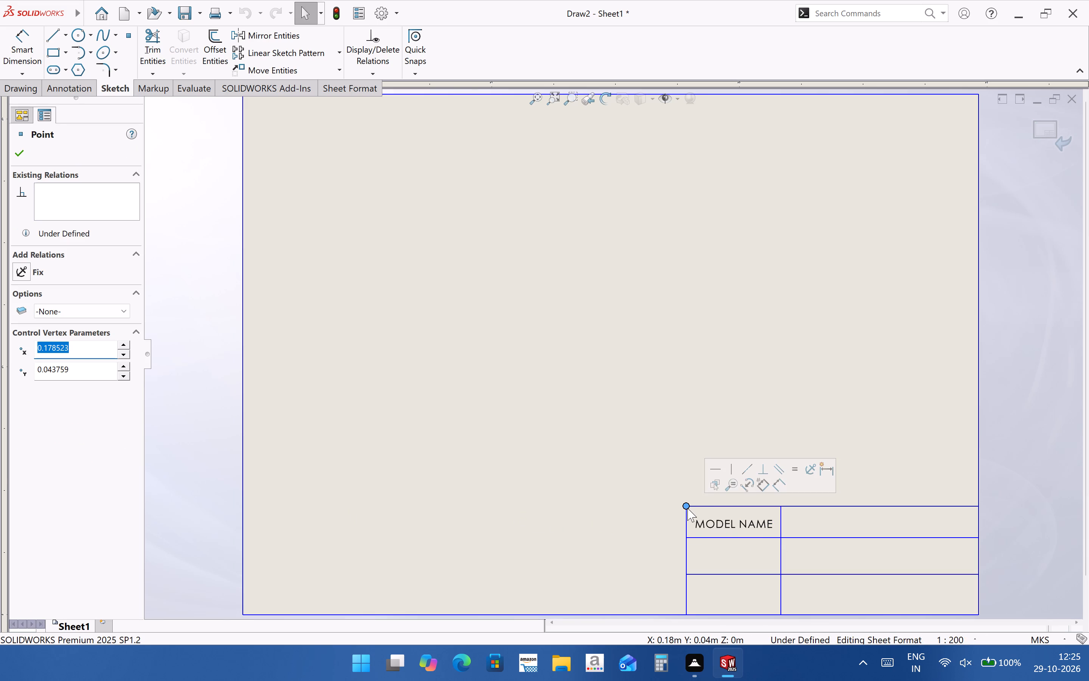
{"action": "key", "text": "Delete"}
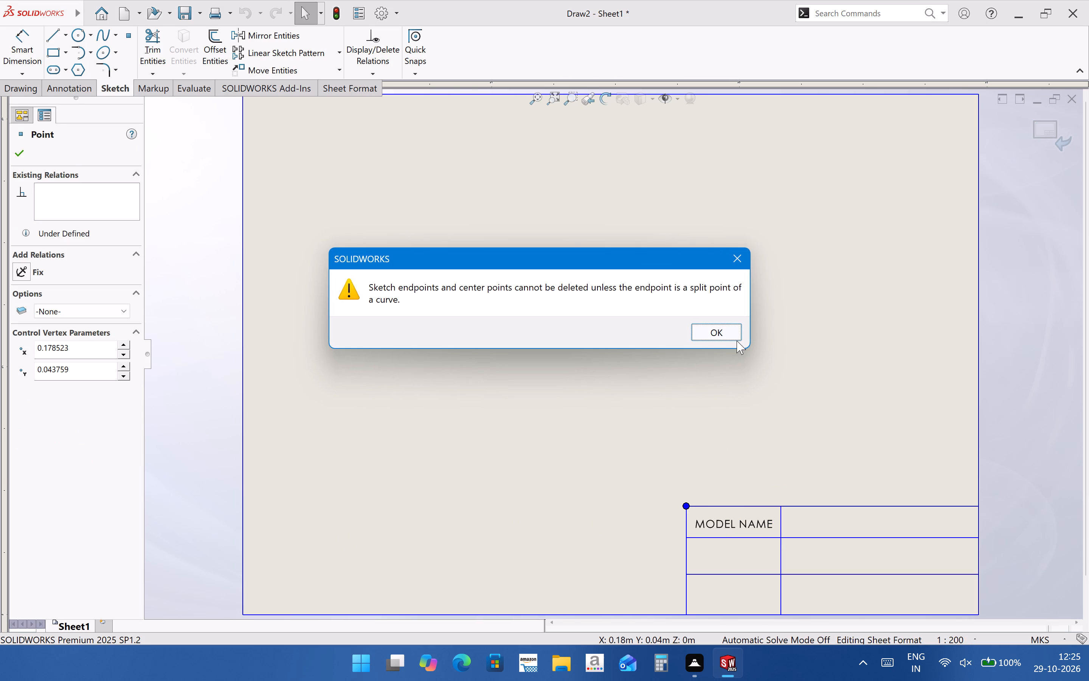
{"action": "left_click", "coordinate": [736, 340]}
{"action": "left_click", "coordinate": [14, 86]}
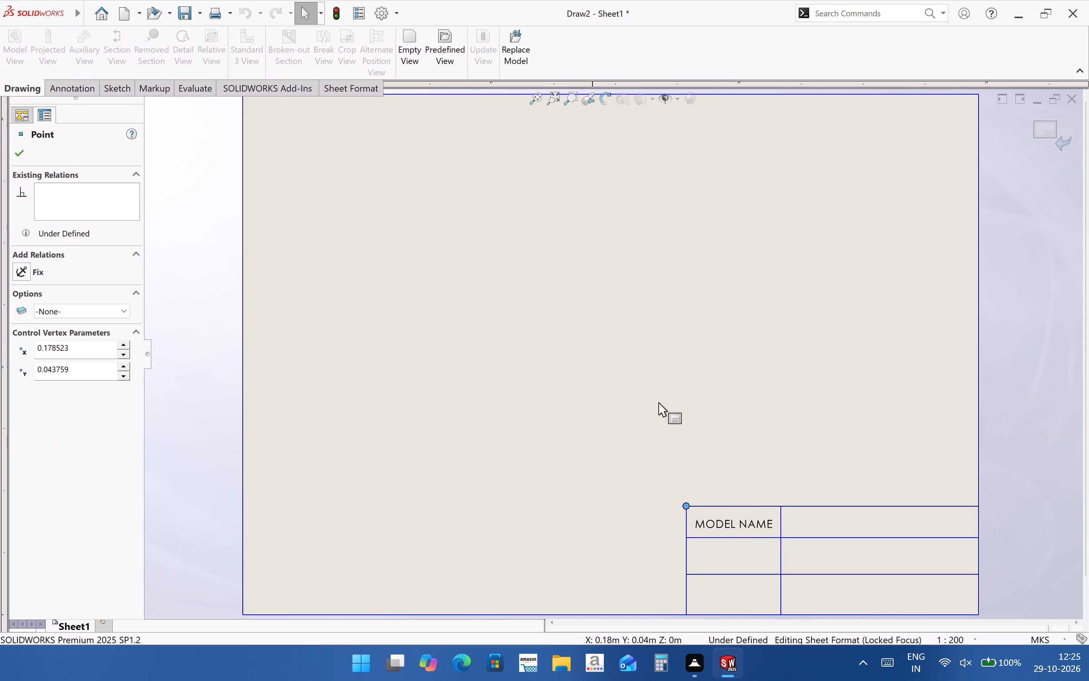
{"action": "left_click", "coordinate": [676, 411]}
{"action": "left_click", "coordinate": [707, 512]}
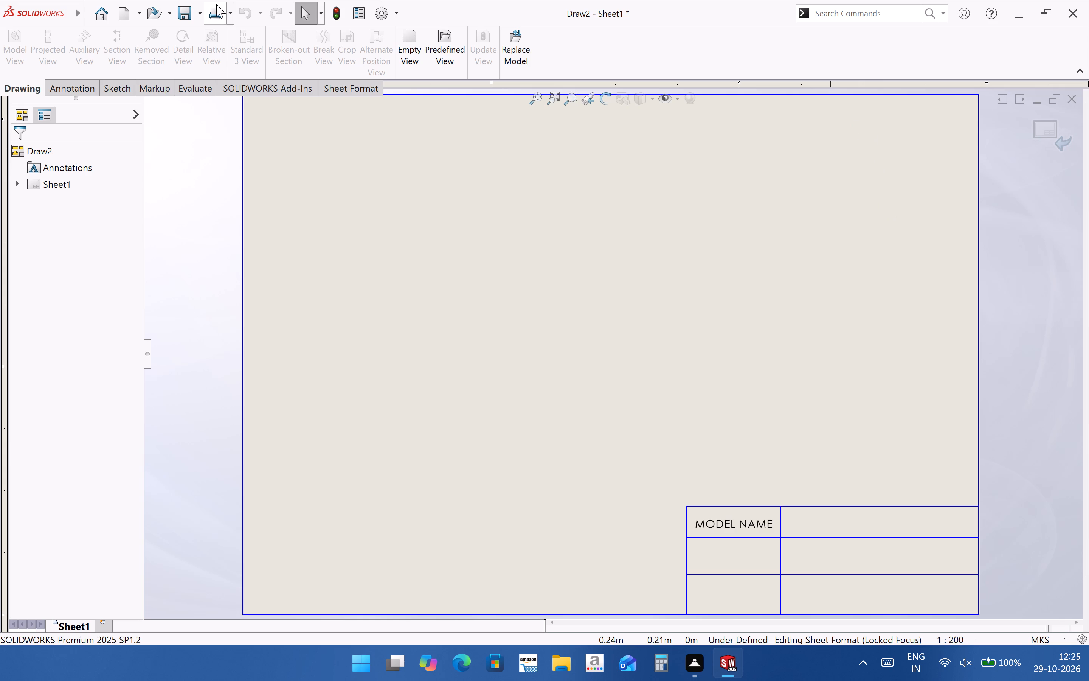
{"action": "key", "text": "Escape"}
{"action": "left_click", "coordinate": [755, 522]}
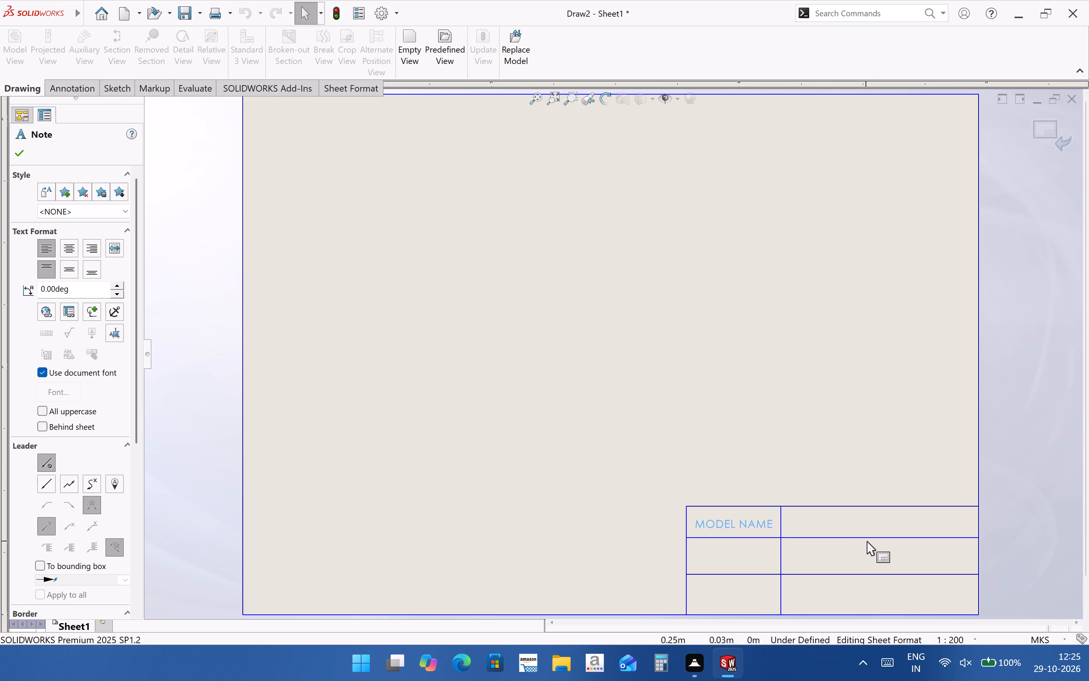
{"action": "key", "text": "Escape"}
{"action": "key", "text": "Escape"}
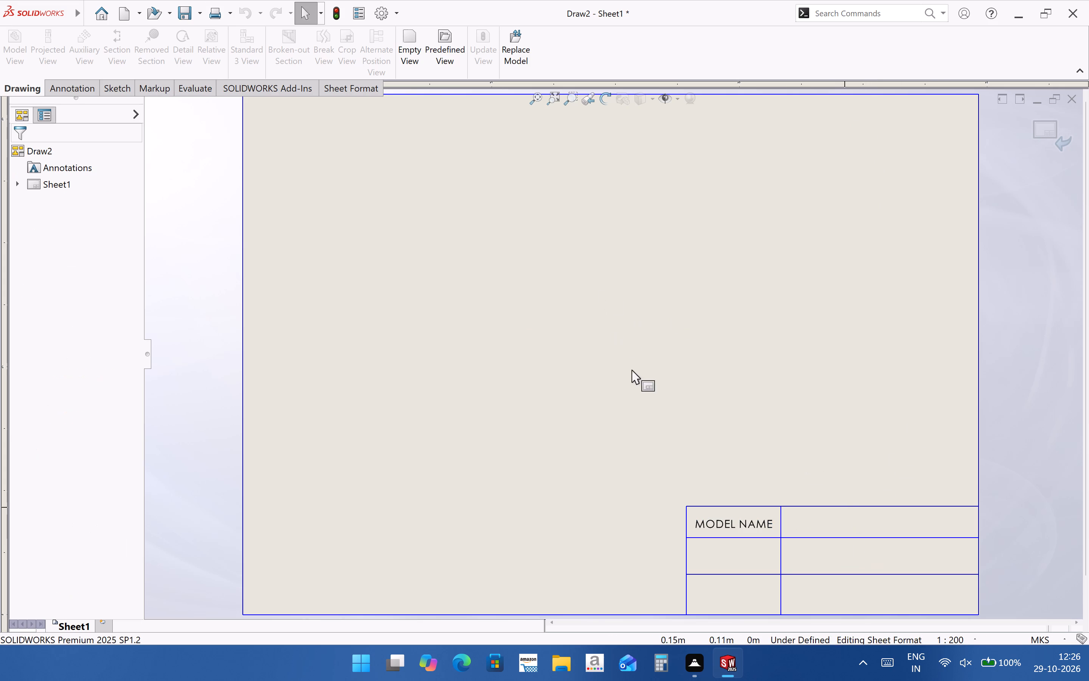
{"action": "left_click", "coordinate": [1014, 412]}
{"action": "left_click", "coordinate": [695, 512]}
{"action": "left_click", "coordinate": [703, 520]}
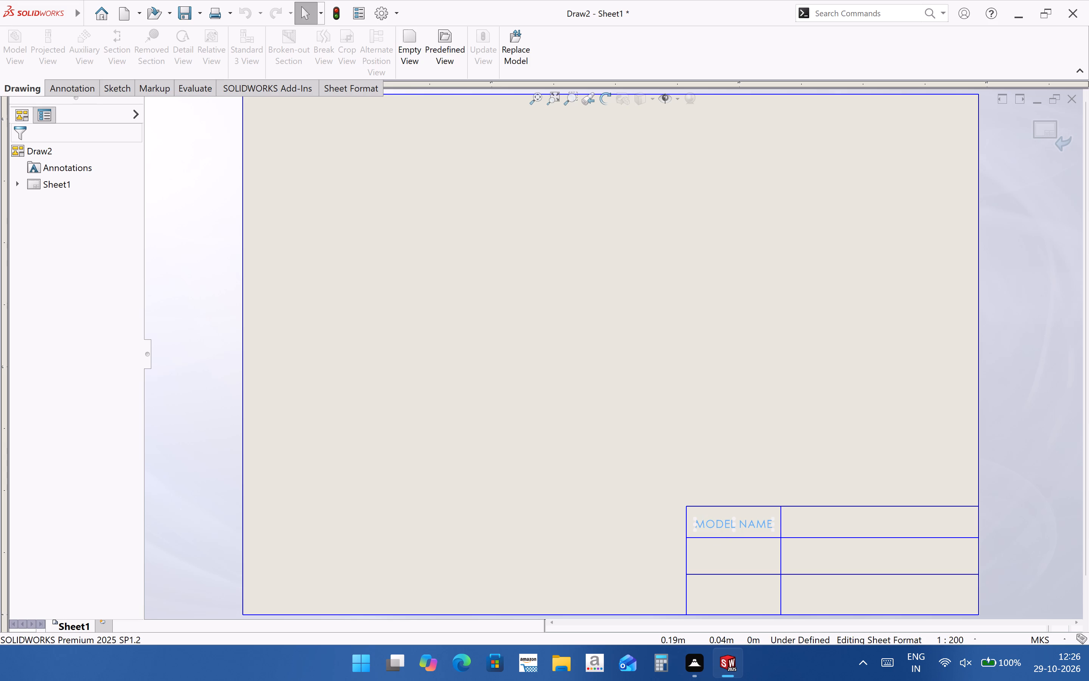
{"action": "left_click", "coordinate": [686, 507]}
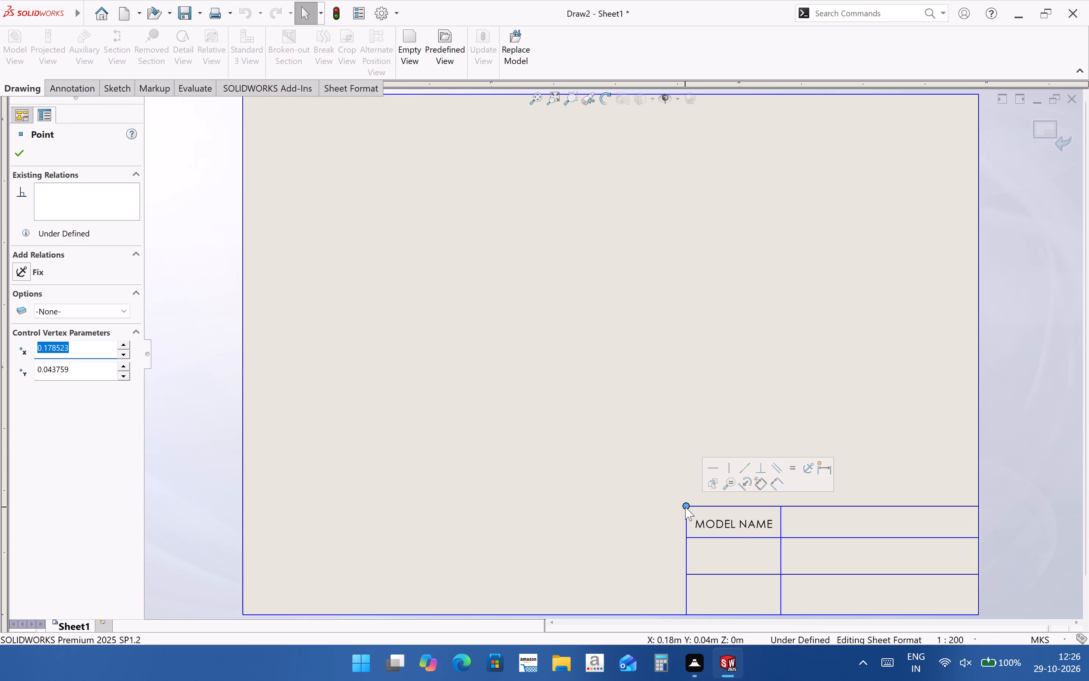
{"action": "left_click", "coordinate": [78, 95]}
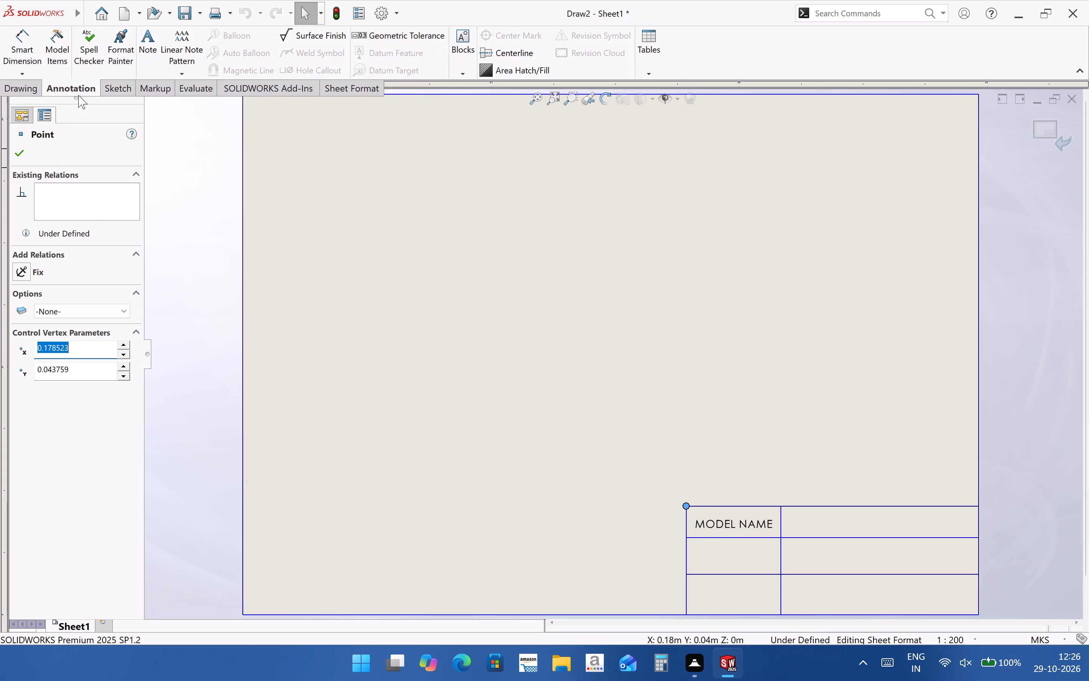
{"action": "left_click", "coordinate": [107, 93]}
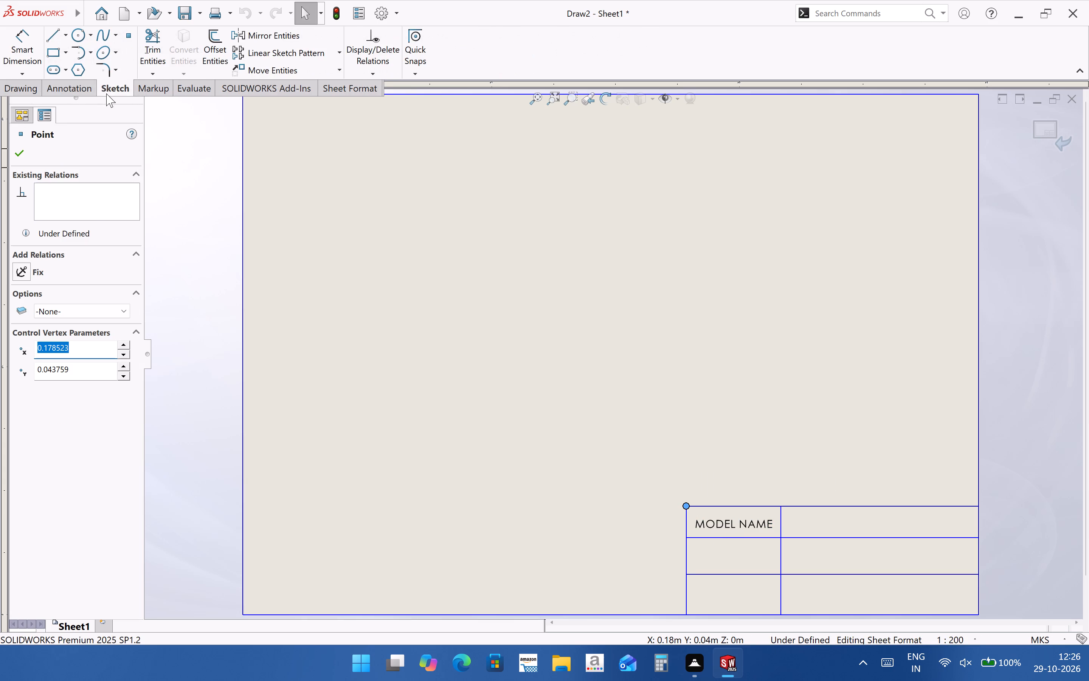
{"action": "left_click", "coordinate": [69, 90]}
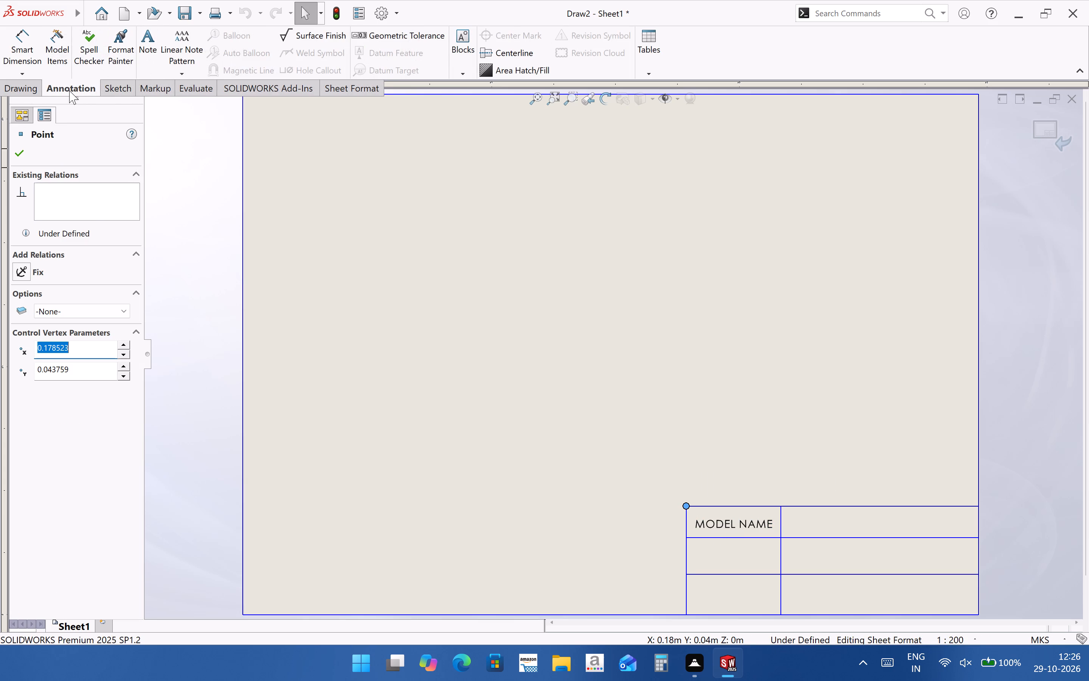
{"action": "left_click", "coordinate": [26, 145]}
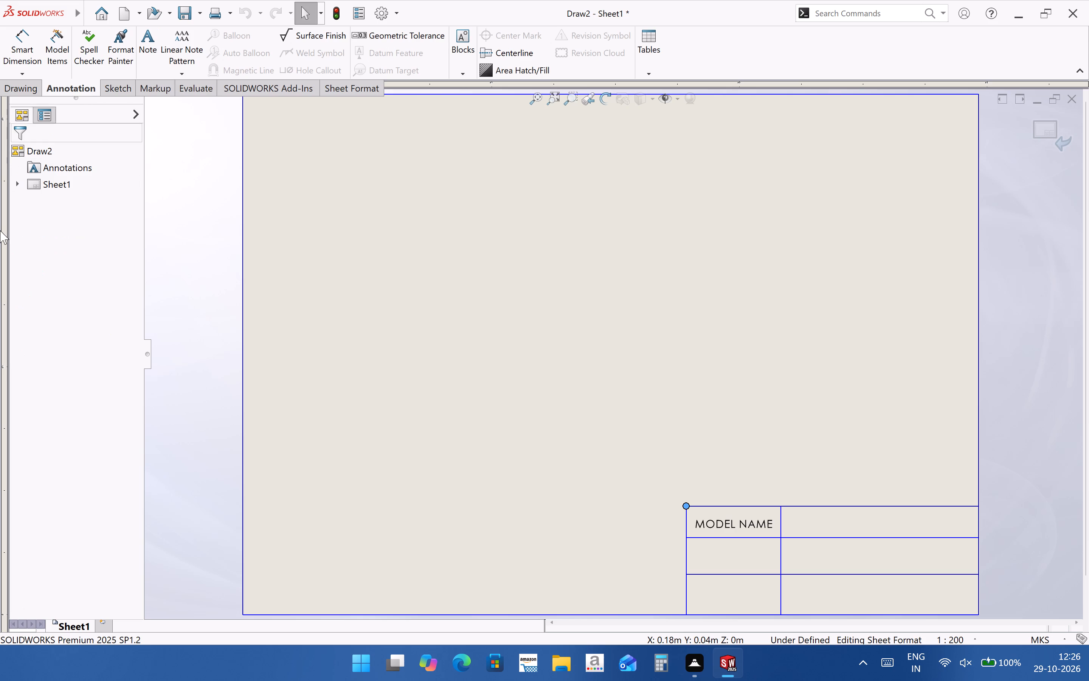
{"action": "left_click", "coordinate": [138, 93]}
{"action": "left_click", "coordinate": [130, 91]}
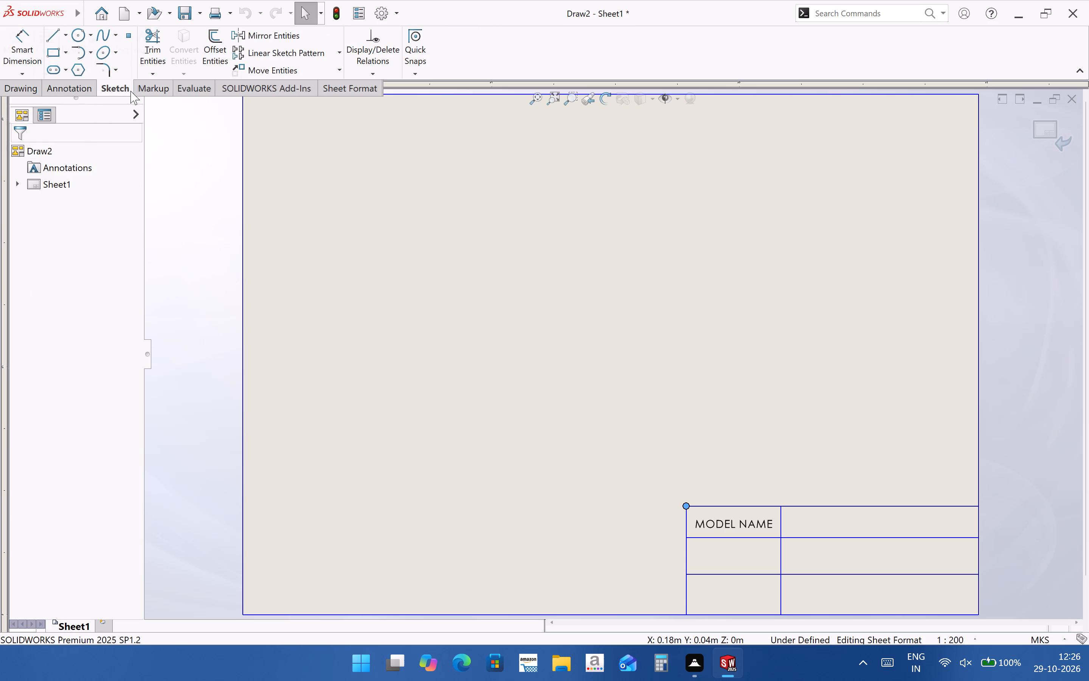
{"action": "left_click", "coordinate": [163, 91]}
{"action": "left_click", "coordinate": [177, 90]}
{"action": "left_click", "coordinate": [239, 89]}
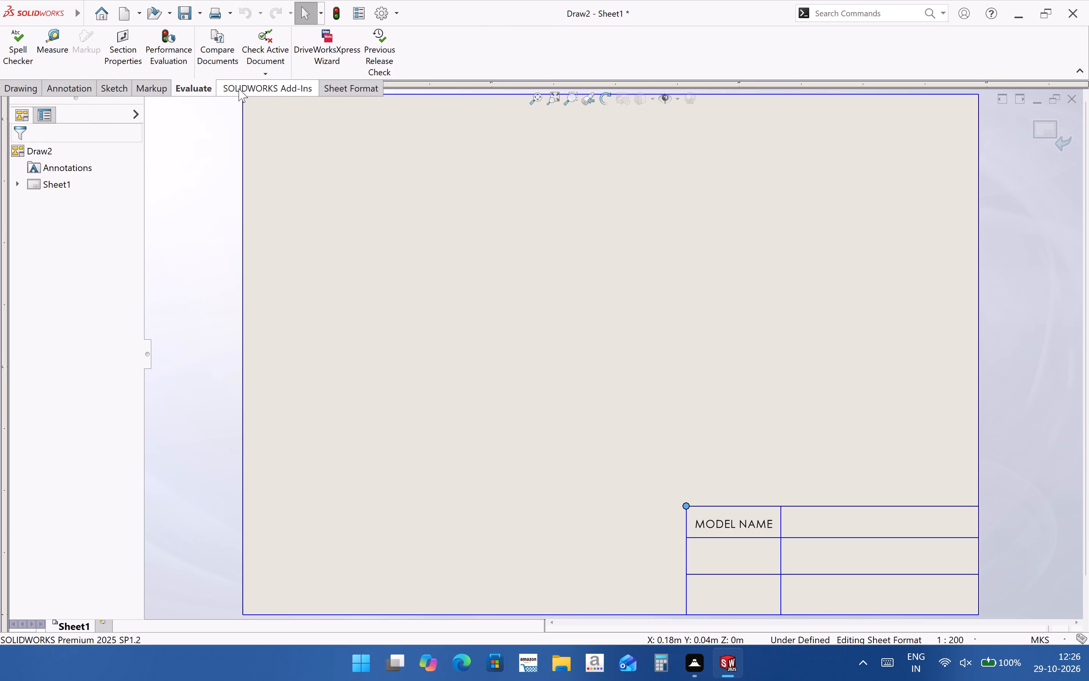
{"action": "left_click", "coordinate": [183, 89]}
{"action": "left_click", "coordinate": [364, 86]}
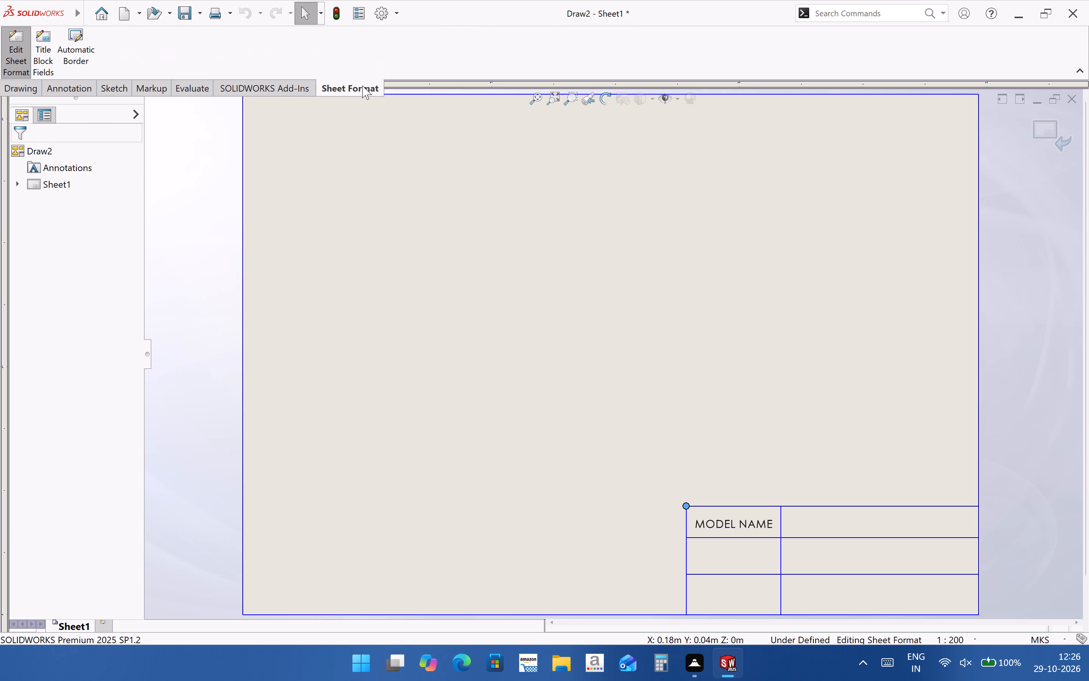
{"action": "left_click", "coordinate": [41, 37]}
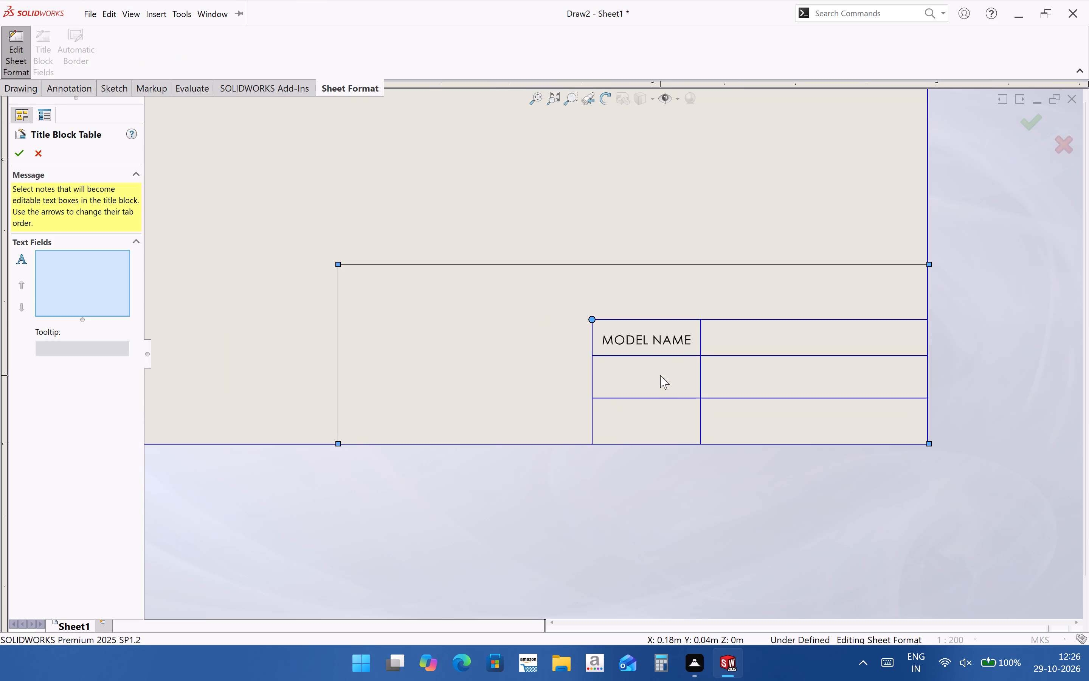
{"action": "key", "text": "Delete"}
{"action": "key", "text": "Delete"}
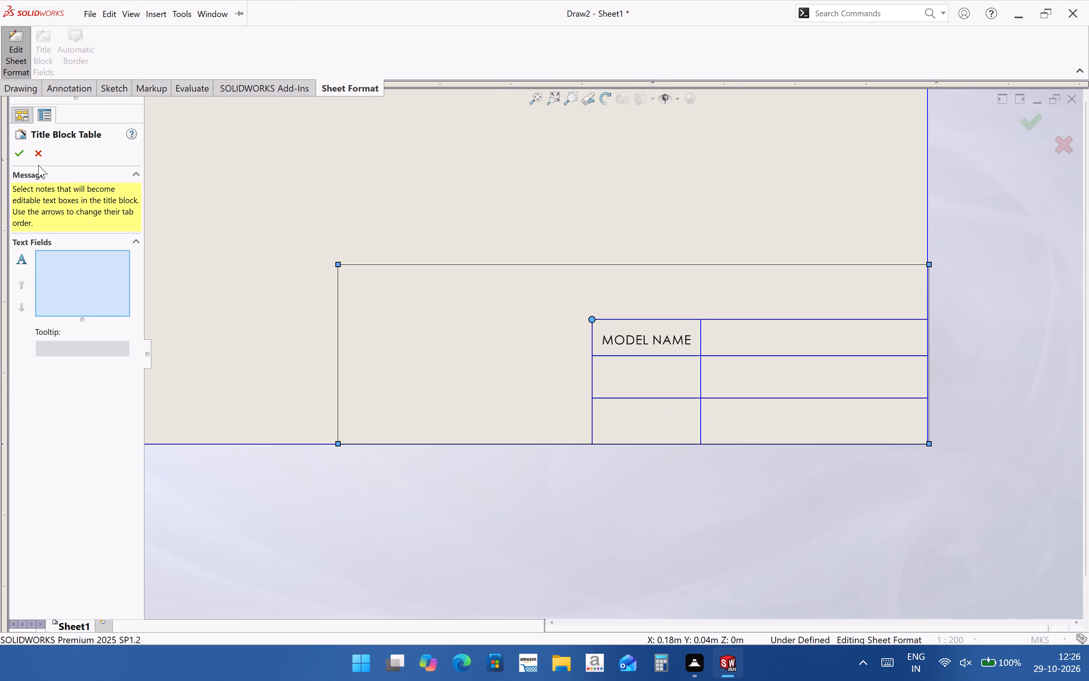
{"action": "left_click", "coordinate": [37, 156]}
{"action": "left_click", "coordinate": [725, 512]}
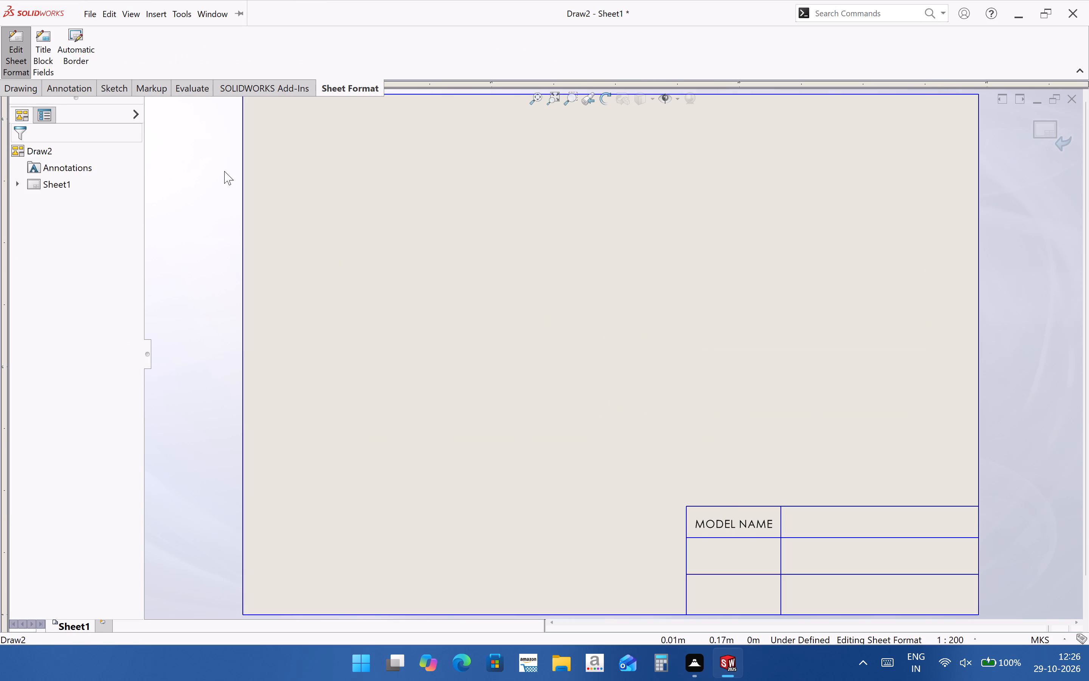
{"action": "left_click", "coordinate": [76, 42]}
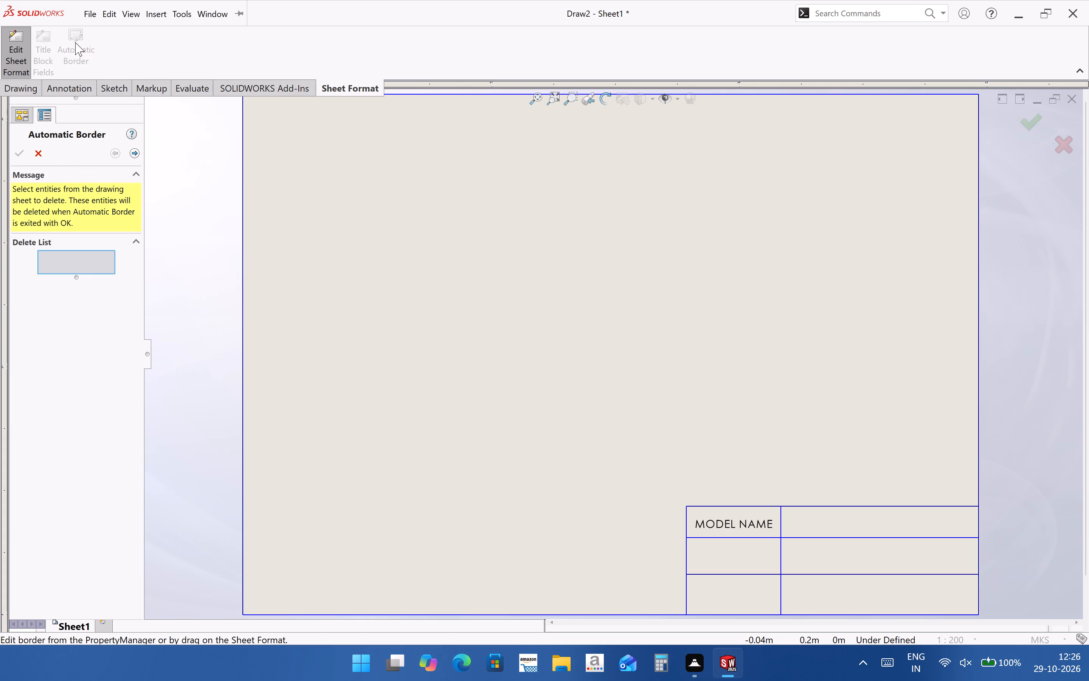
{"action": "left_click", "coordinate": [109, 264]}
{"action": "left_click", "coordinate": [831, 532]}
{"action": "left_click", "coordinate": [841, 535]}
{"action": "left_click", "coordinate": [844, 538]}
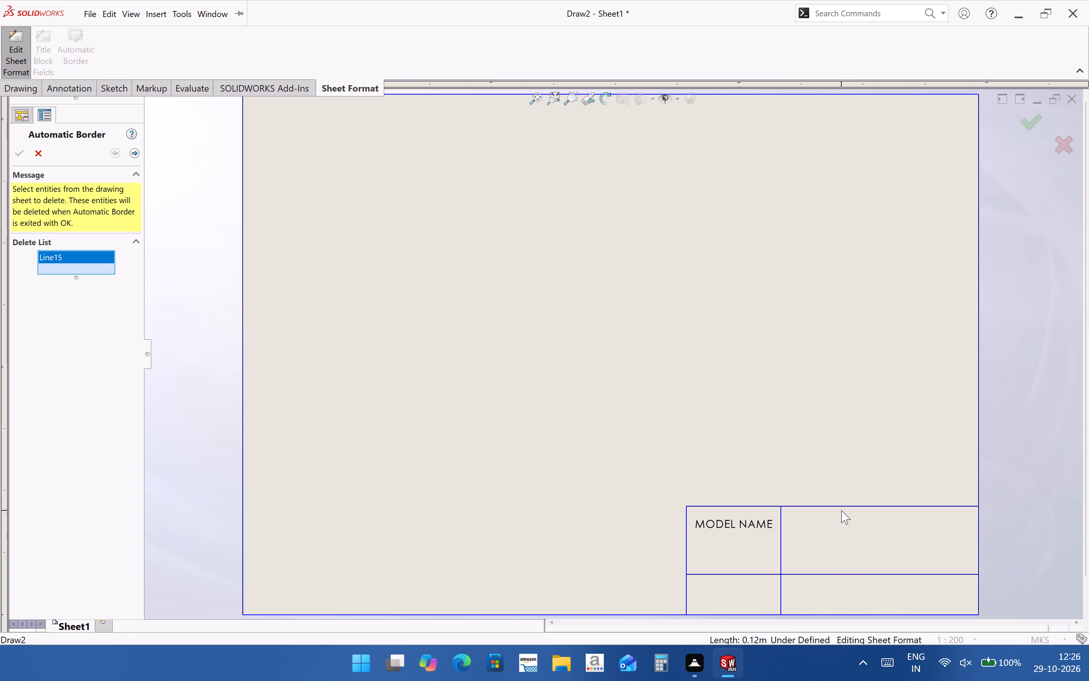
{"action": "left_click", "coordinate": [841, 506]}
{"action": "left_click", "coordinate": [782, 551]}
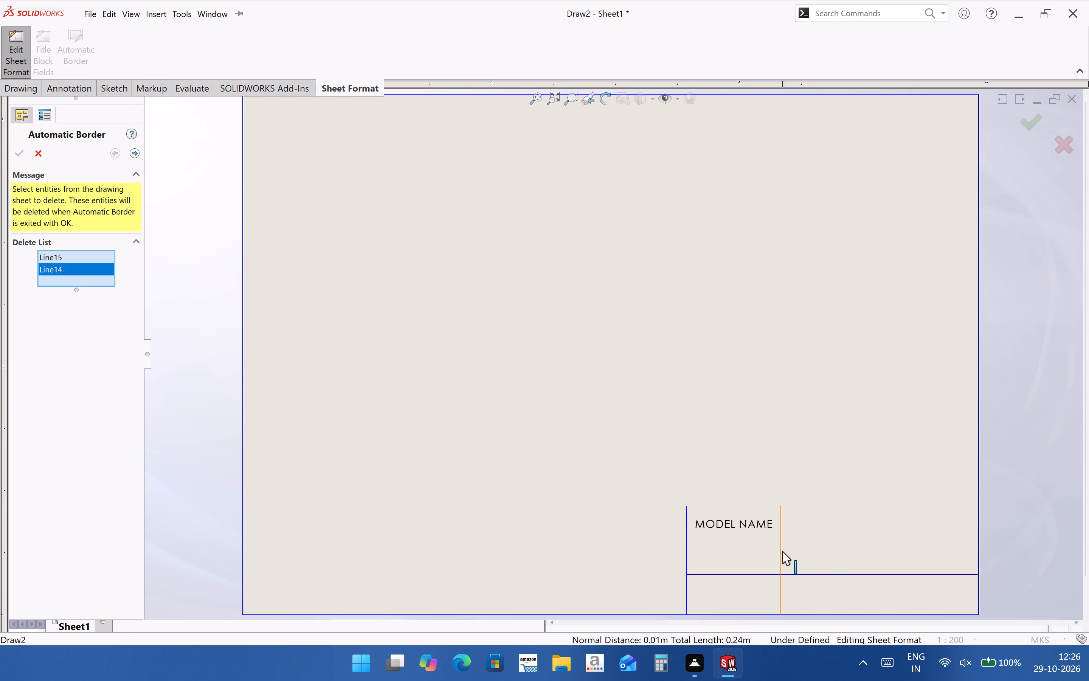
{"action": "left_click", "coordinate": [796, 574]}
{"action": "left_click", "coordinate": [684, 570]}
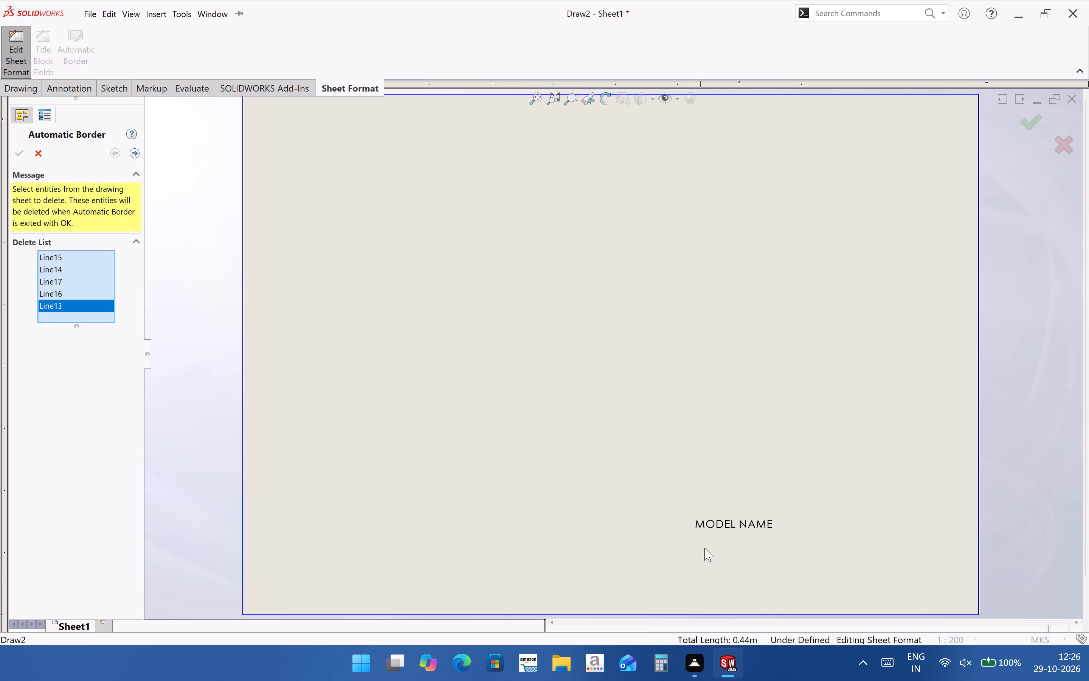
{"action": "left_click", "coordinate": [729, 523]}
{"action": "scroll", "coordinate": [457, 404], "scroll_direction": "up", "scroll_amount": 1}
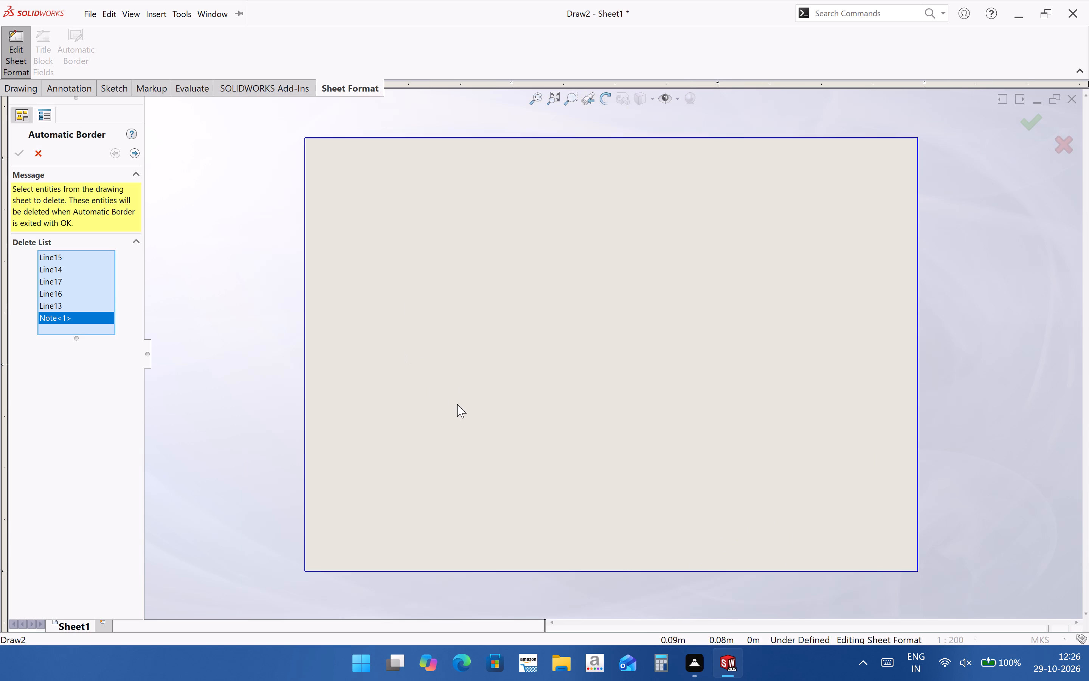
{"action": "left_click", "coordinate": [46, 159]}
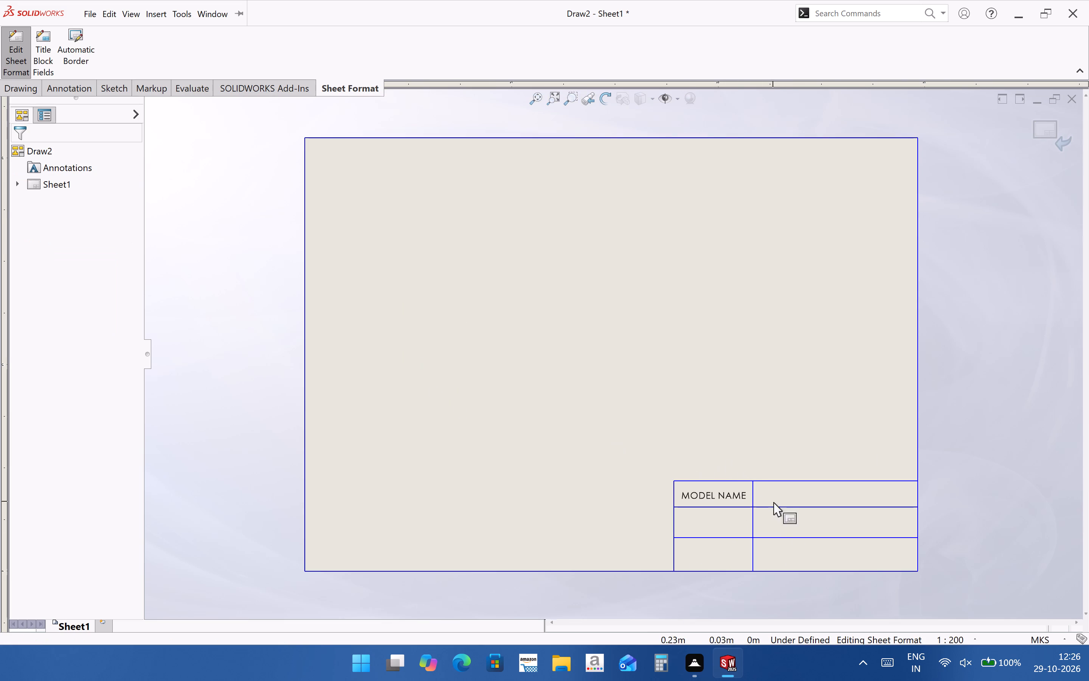
Delete the title block's top line, its upper row divider and its vertical column divider from the sheet format.
{"action": "scroll", "coordinate": [787, 531], "scroll_direction": "up", "scroll_amount": 2}
{"action": "scroll", "coordinate": [548, 360], "scroll_direction": "down", "scroll_amount": 2}
{"action": "middle_click_drag", "start_coordinate": [674, 409], "coordinate": [683, 413]}
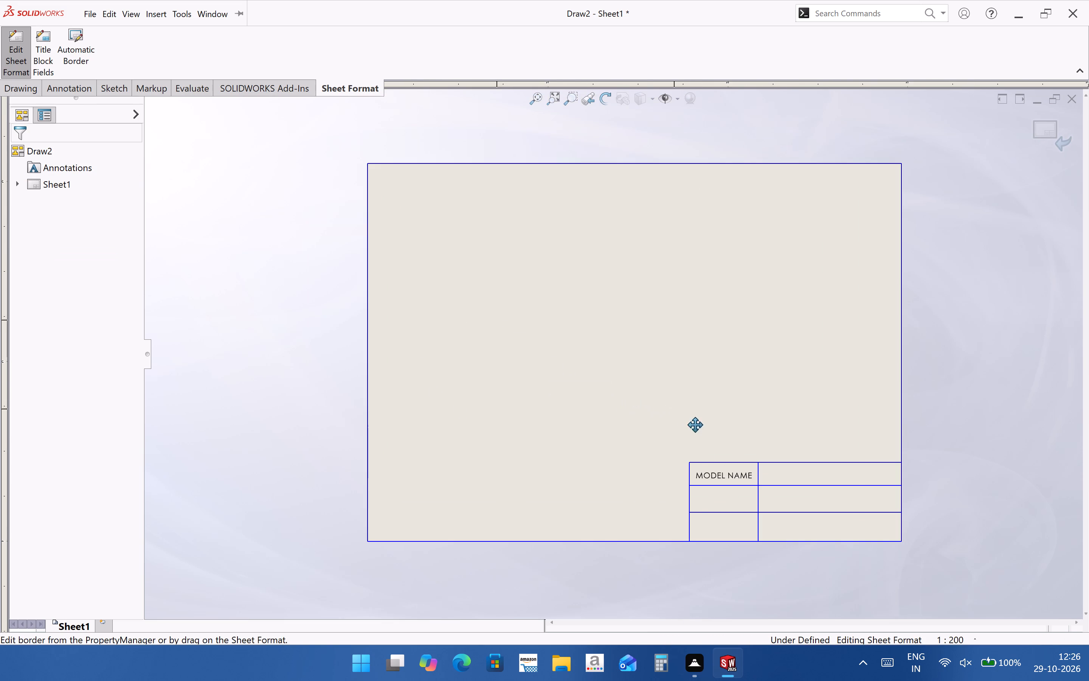
{"action": "middle_click_drag", "start_coordinate": [683, 413], "coordinate": [703, 437]}
{"action": "key", "text": "Escape"}
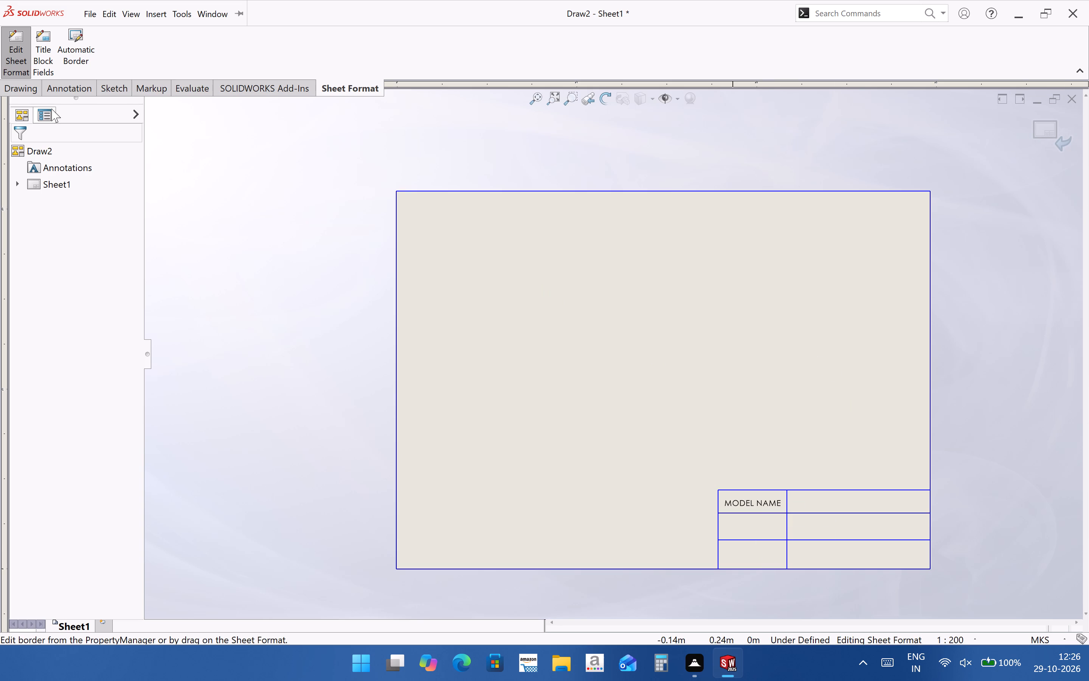
{"action": "left_click", "coordinate": [79, 87]}
{"action": "left_click", "coordinate": [39, 85]}
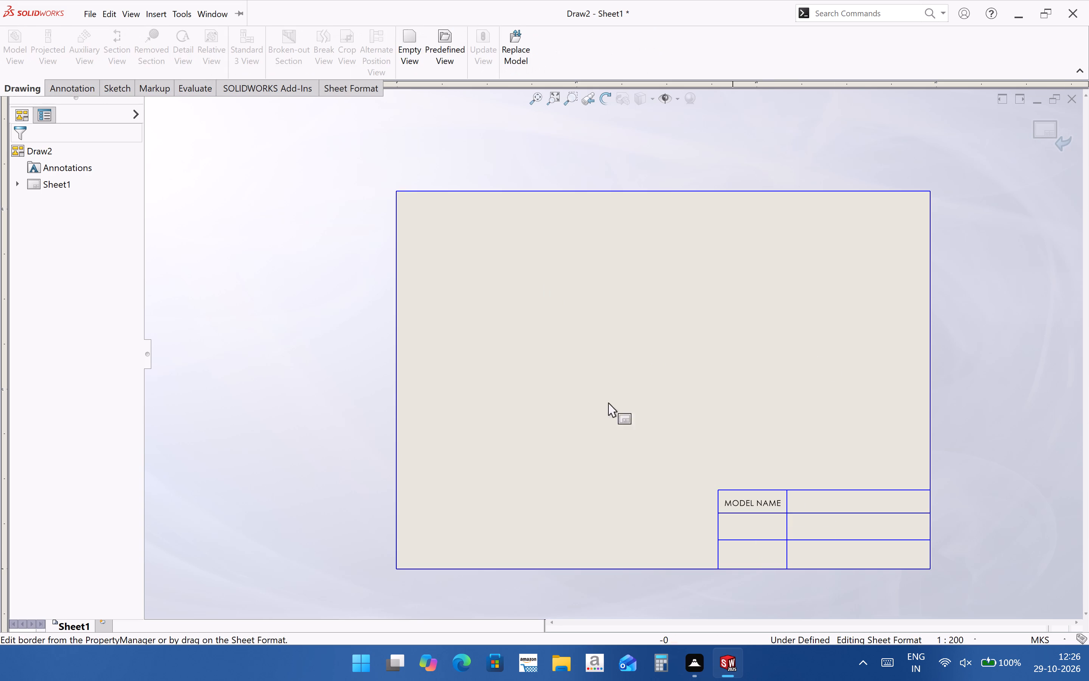
{"action": "left_click", "coordinate": [797, 491]}
{"action": "key", "text": "Delete"}
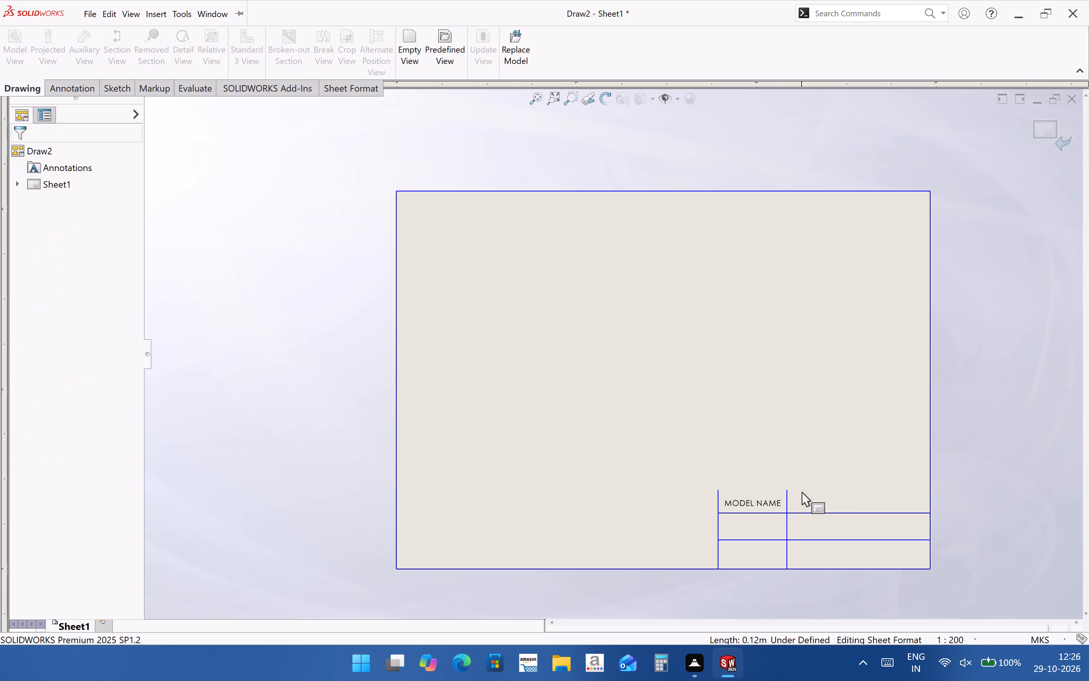
{"action": "left_click", "coordinate": [817, 513]}
{"action": "key", "text": "Delete"}
{"action": "left_click", "coordinate": [788, 529]}
{"action": "key", "text": "Delete"}
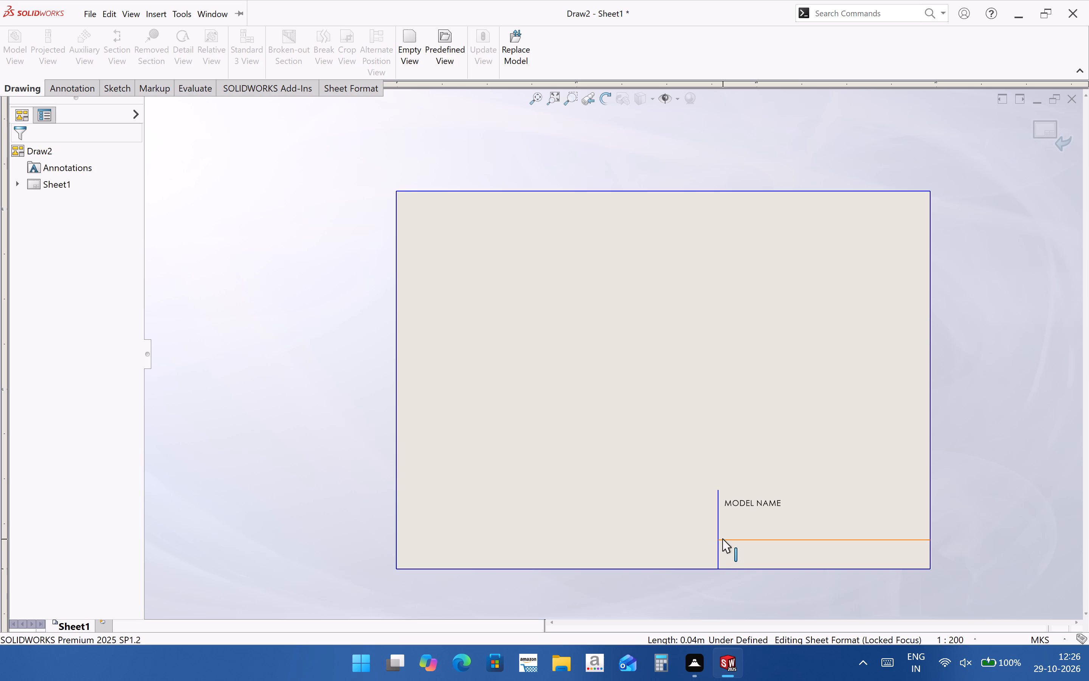
Delete the title block's remaining left edge line, lower row divider and MODEL NAME note.
{"action": "left_click", "coordinate": [719, 538]}
{"action": "key", "text": "Delete"}
{"action": "left_click", "coordinate": [738, 331]}
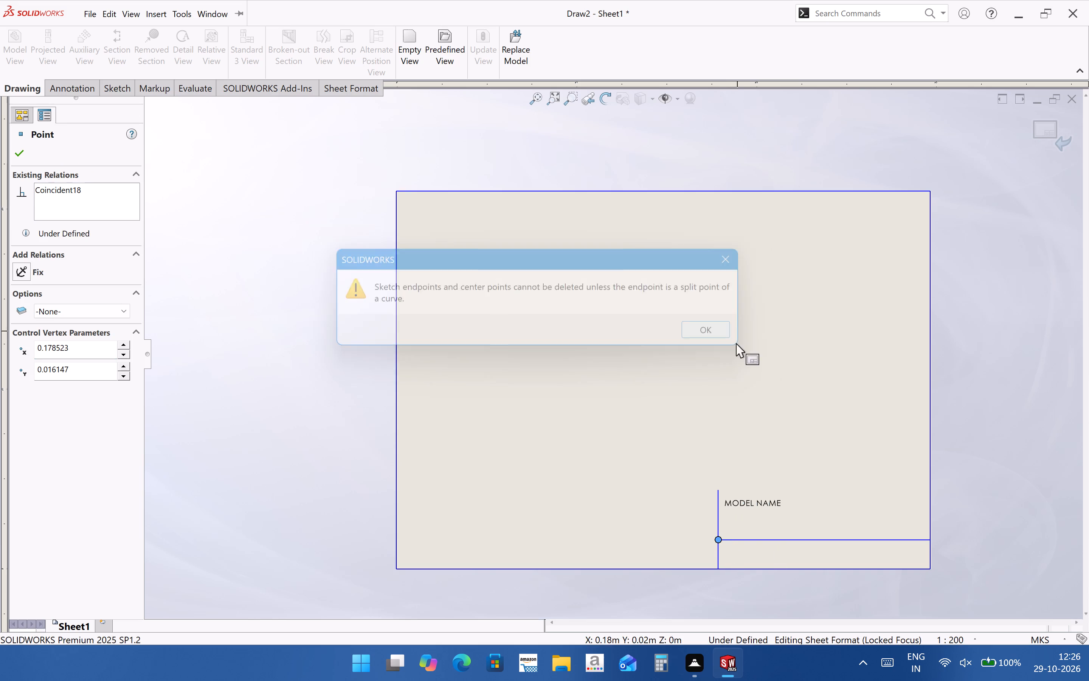
{"action": "left_click", "coordinate": [716, 519]}
{"action": "key", "text": "Delete"}
{"action": "left_click", "coordinate": [763, 539]}
{"action": "key", "text": "Delete"}
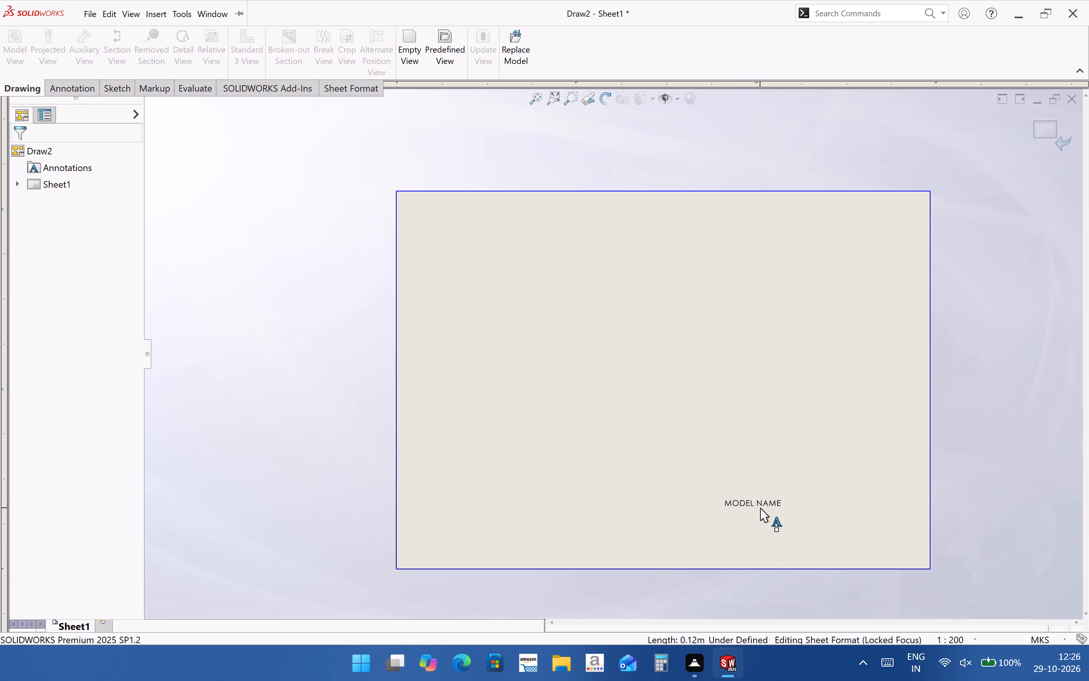
{"action": "left_click", "coordinate": [763, 501]}
{"action": "key", "text": "Delete"}
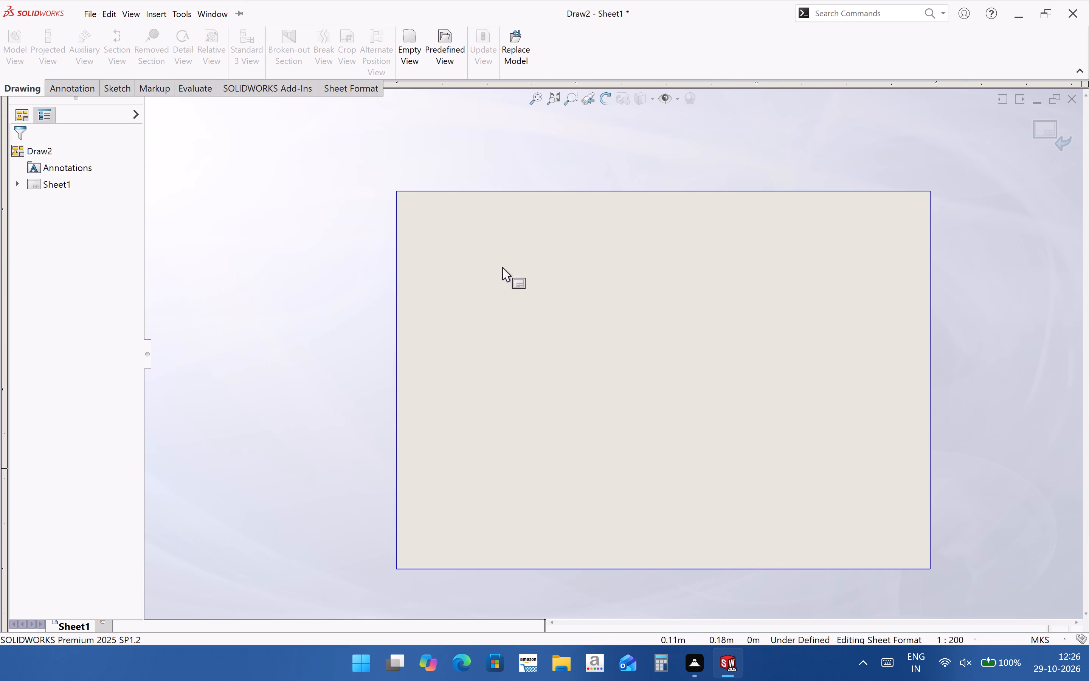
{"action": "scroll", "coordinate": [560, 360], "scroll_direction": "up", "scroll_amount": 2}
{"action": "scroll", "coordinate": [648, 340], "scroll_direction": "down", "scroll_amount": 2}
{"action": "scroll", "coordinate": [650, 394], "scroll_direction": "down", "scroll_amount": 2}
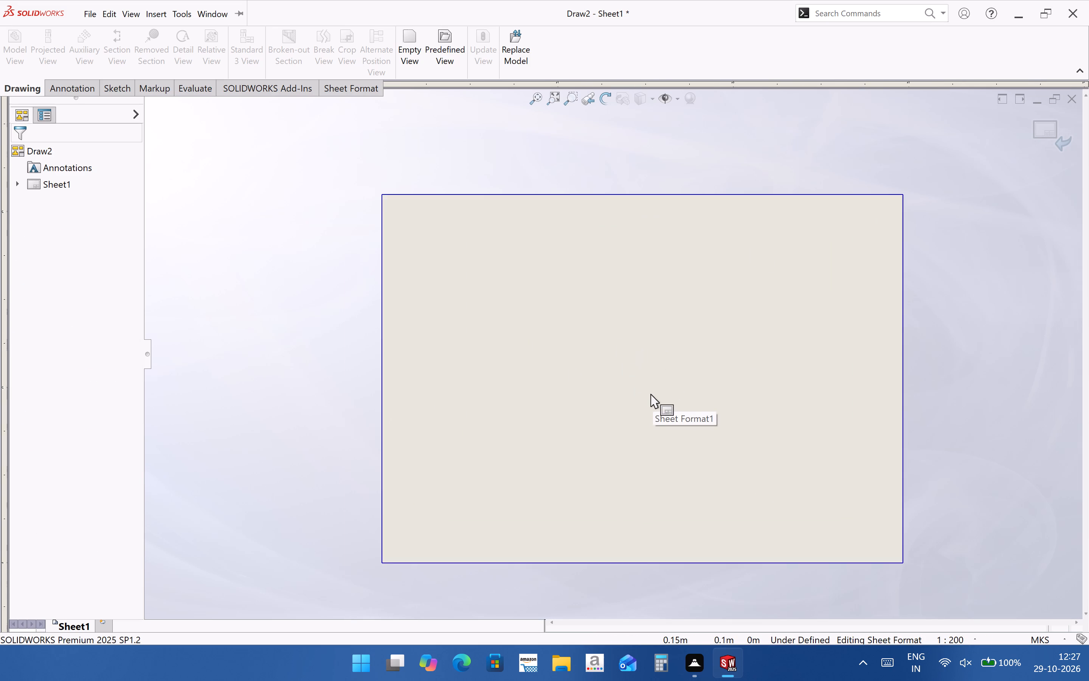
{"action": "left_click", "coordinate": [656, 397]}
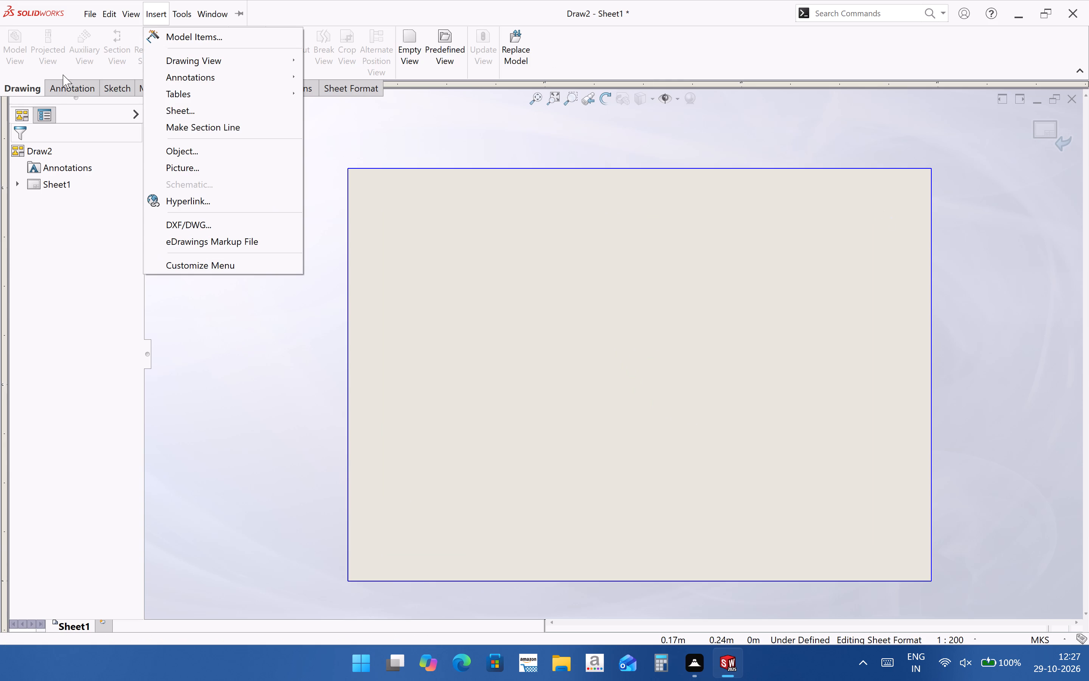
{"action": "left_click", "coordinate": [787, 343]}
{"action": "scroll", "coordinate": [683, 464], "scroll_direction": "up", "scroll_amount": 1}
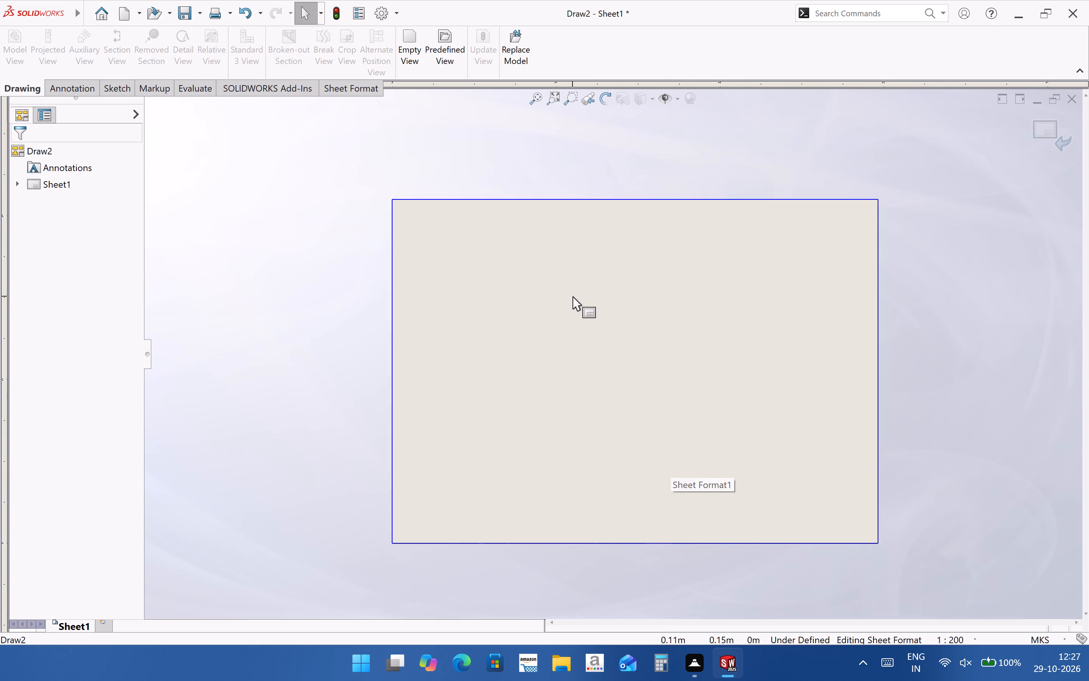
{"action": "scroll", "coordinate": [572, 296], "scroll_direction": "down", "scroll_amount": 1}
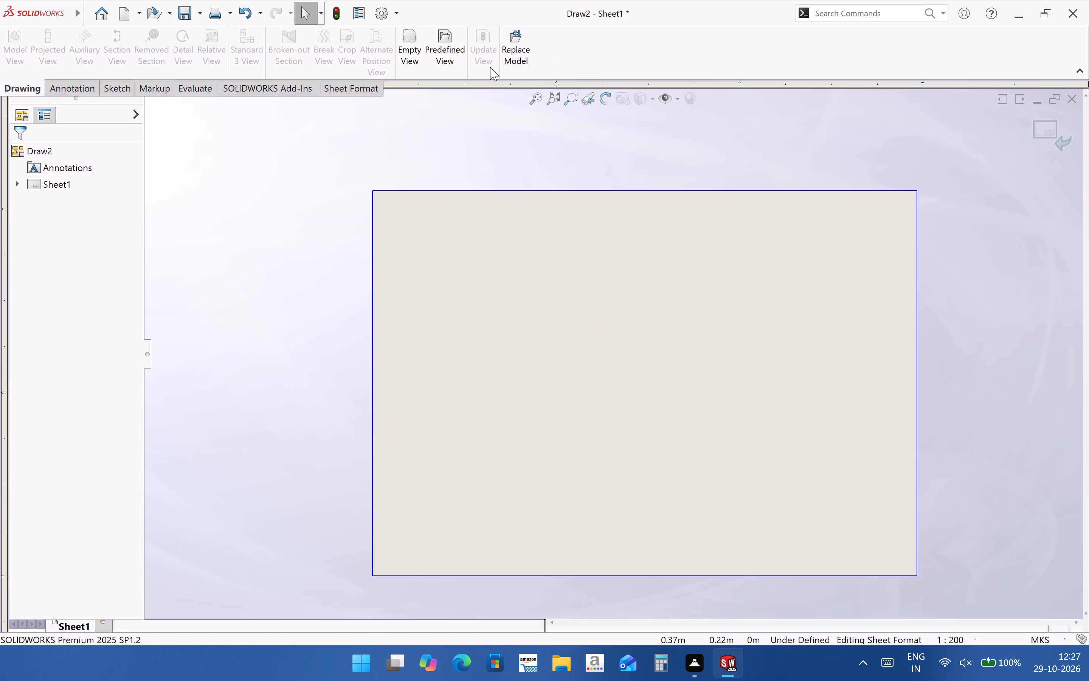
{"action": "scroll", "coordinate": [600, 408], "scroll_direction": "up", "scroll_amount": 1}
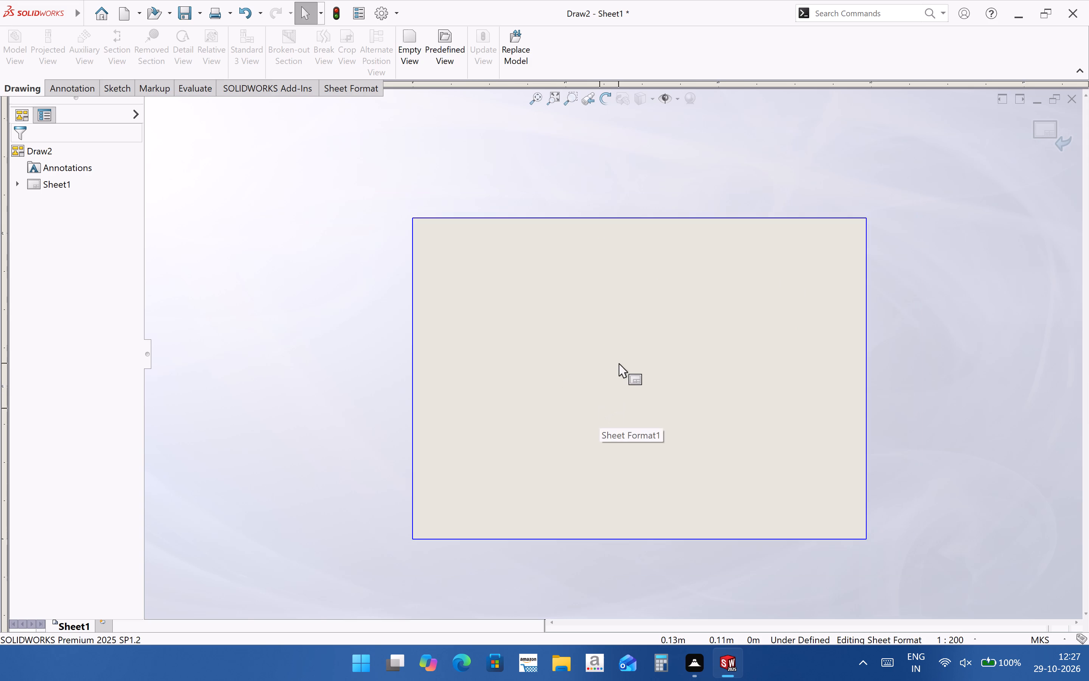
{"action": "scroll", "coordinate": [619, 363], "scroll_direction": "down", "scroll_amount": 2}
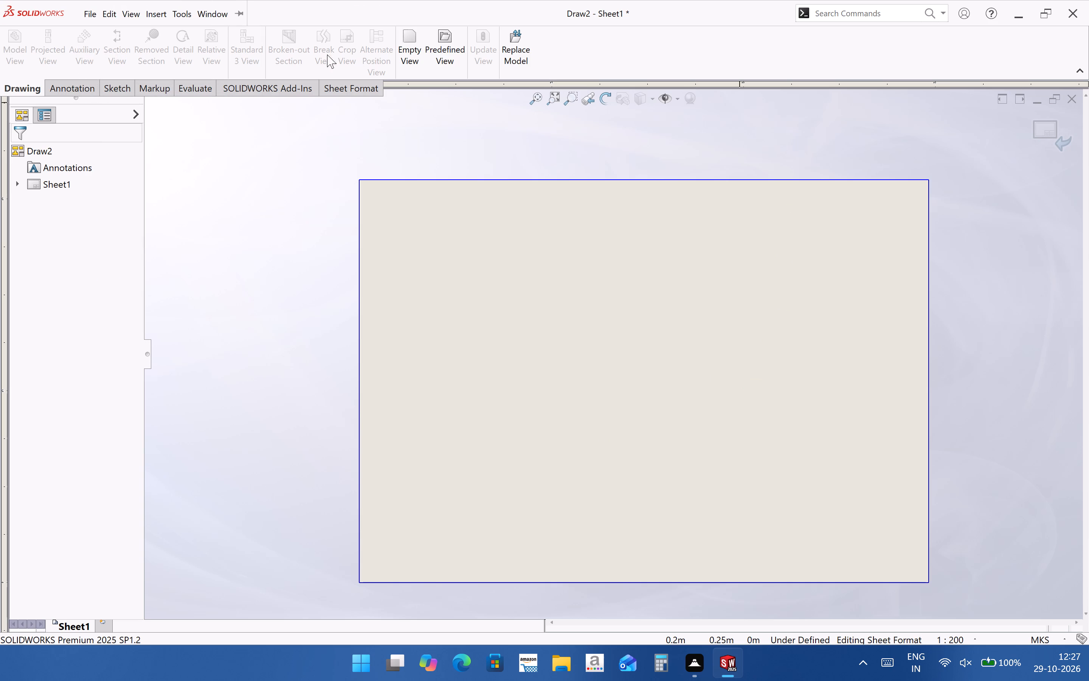
Exit sheet format editing and return to Sheet1.
{"action": "left_click", "coordinate": [1056, 128]}
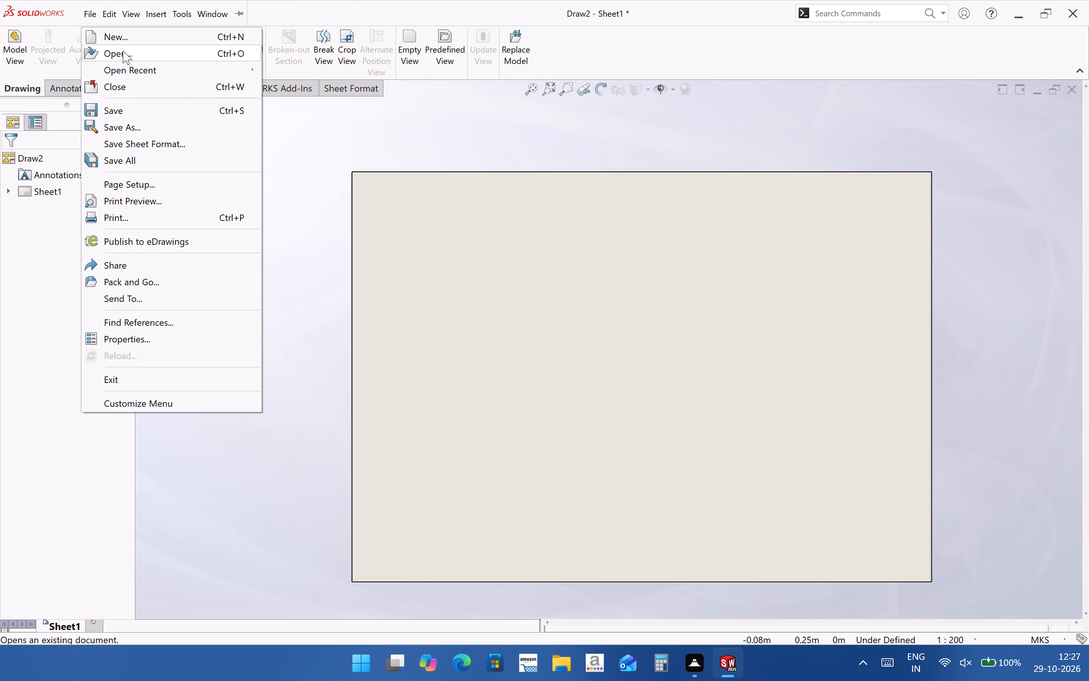
Save the emptied sheet format as dem format-02 in the sheetformat folder.
{"action": "left_click", "coordinate": [159, 145]}
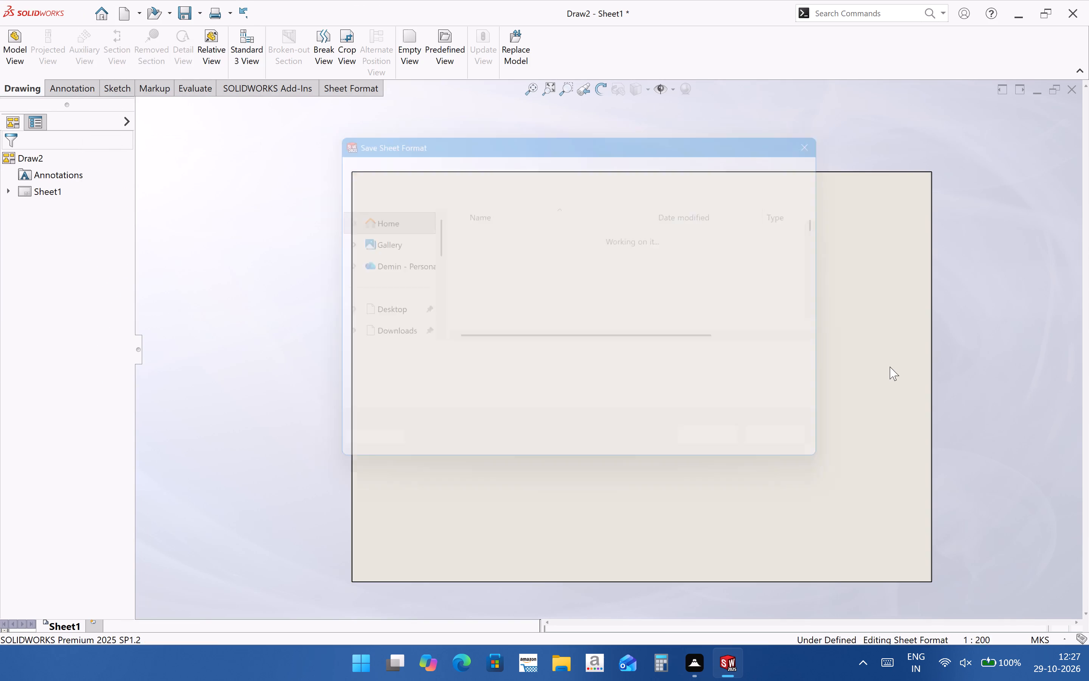
{"action": "left_click", "coordinate": [472, 369]}
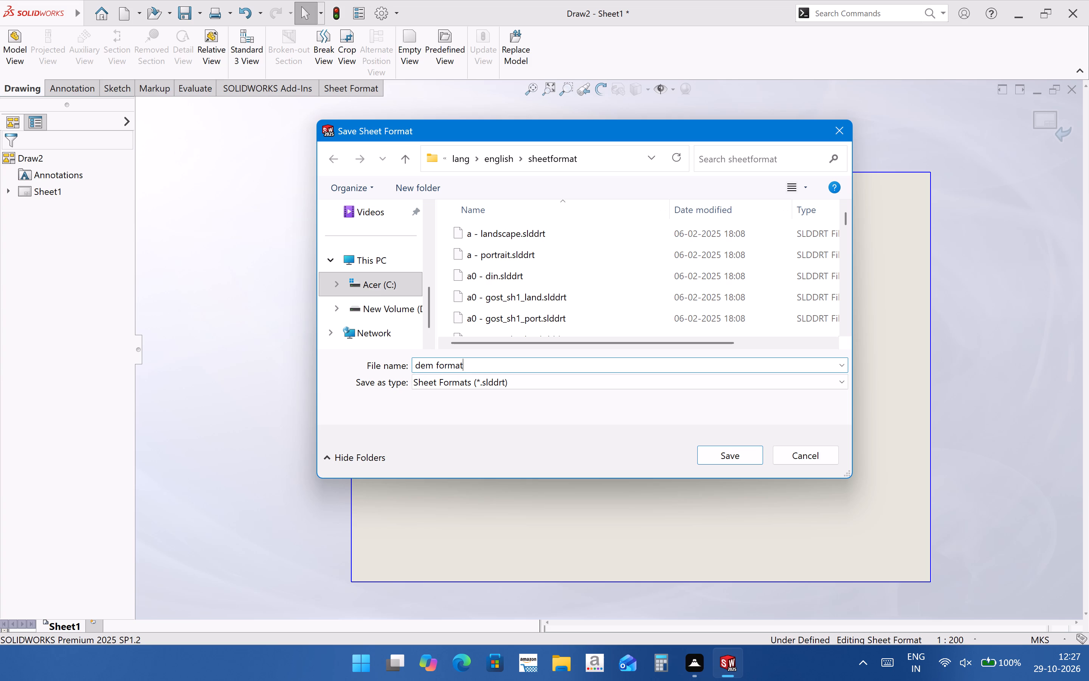
{"action": "key", "text": "minus"}
{"action": "type", "text": "02"}
{"action": "left_click", "coordinate": [714, 460]}
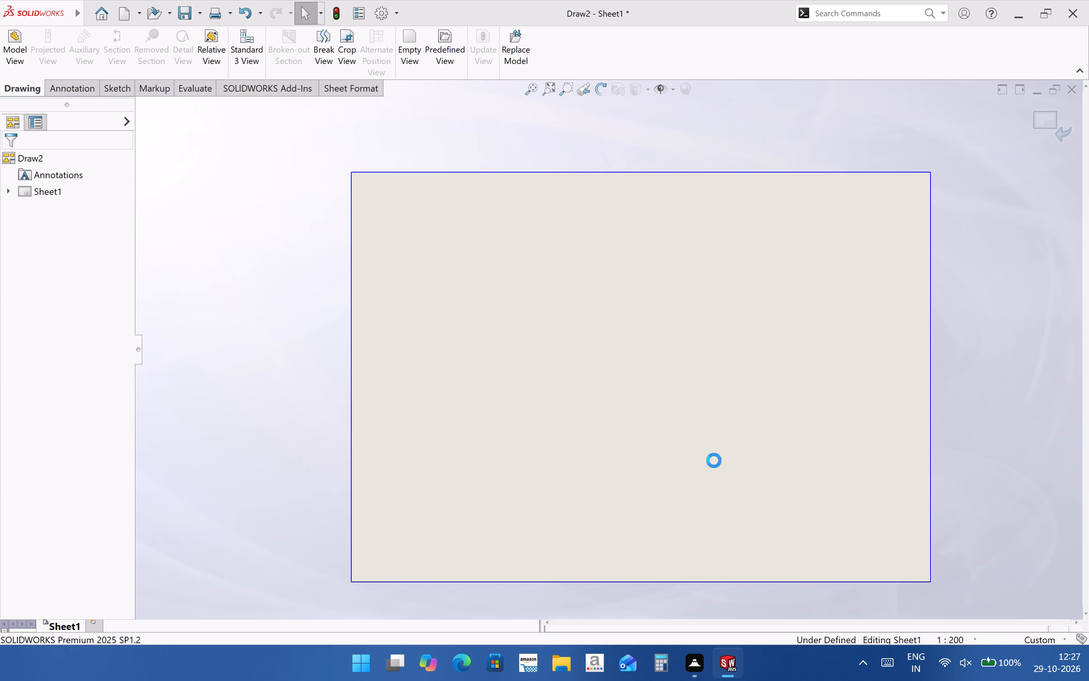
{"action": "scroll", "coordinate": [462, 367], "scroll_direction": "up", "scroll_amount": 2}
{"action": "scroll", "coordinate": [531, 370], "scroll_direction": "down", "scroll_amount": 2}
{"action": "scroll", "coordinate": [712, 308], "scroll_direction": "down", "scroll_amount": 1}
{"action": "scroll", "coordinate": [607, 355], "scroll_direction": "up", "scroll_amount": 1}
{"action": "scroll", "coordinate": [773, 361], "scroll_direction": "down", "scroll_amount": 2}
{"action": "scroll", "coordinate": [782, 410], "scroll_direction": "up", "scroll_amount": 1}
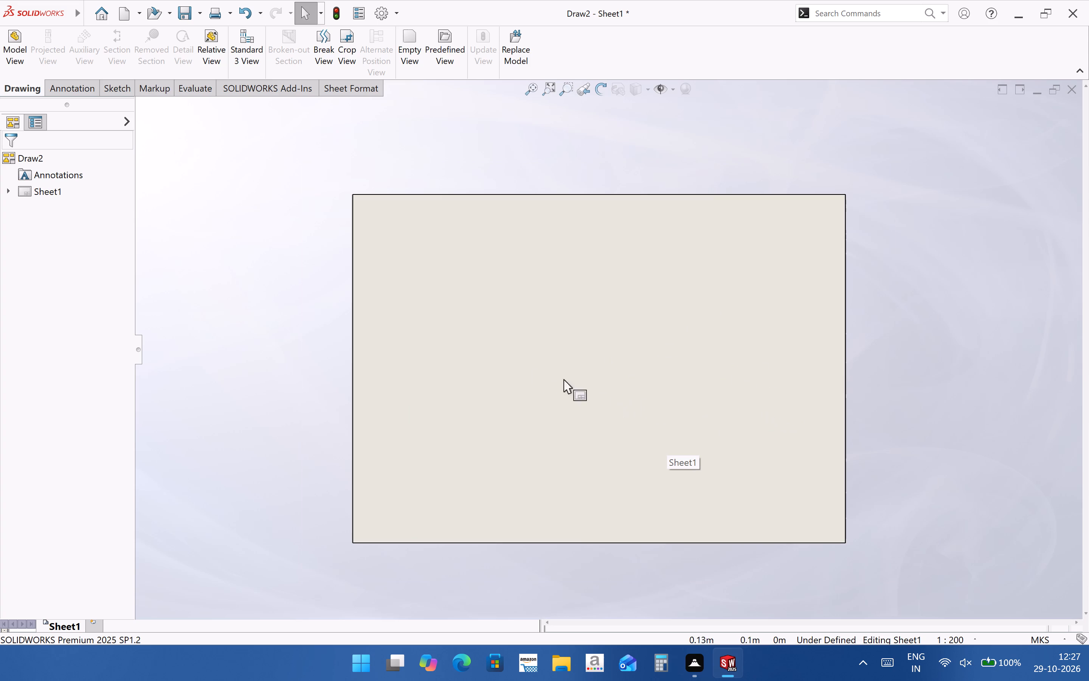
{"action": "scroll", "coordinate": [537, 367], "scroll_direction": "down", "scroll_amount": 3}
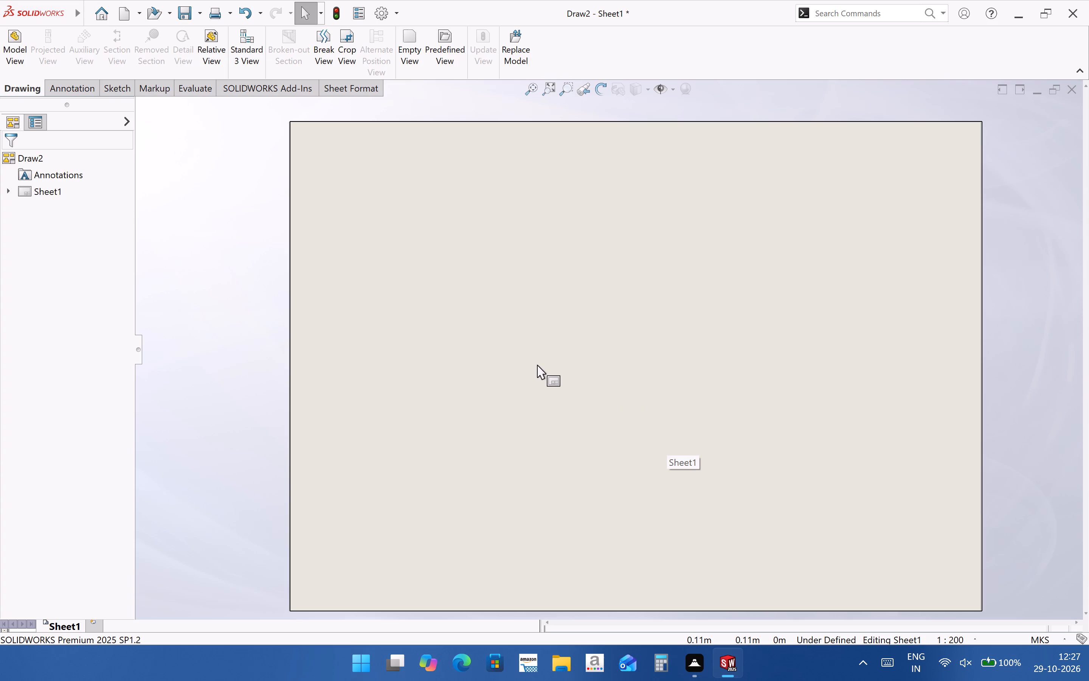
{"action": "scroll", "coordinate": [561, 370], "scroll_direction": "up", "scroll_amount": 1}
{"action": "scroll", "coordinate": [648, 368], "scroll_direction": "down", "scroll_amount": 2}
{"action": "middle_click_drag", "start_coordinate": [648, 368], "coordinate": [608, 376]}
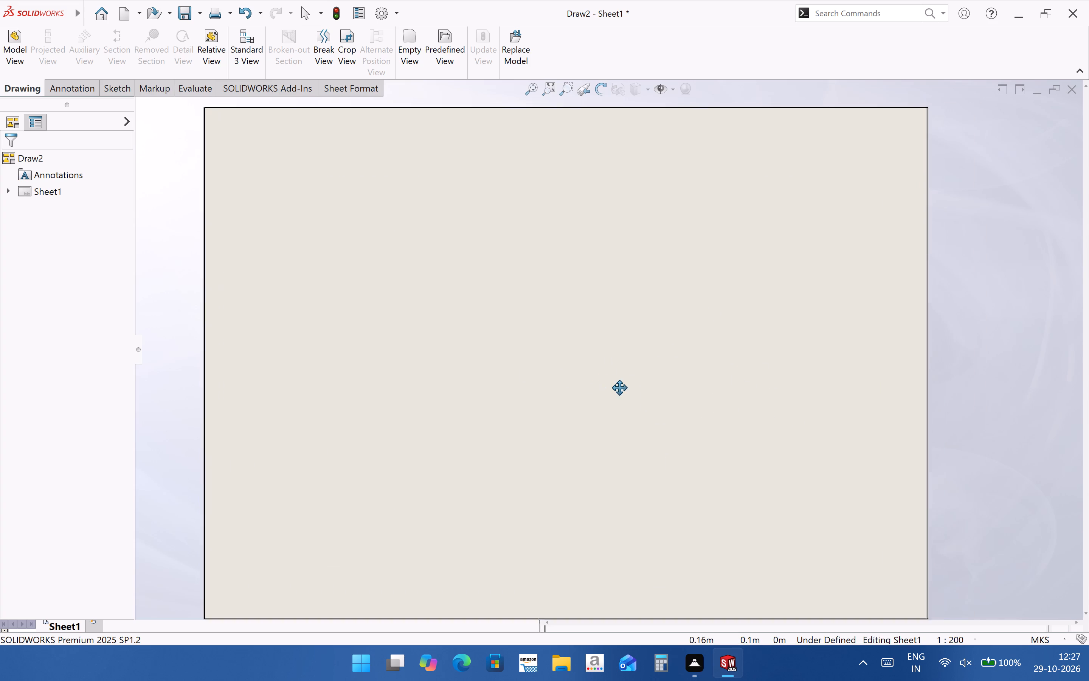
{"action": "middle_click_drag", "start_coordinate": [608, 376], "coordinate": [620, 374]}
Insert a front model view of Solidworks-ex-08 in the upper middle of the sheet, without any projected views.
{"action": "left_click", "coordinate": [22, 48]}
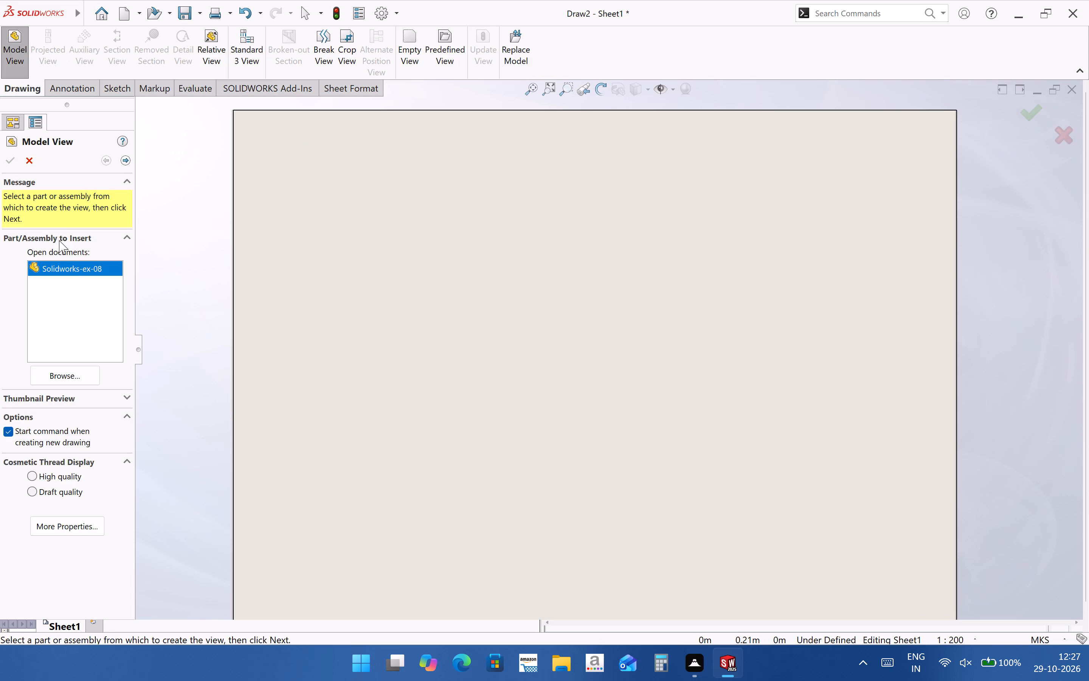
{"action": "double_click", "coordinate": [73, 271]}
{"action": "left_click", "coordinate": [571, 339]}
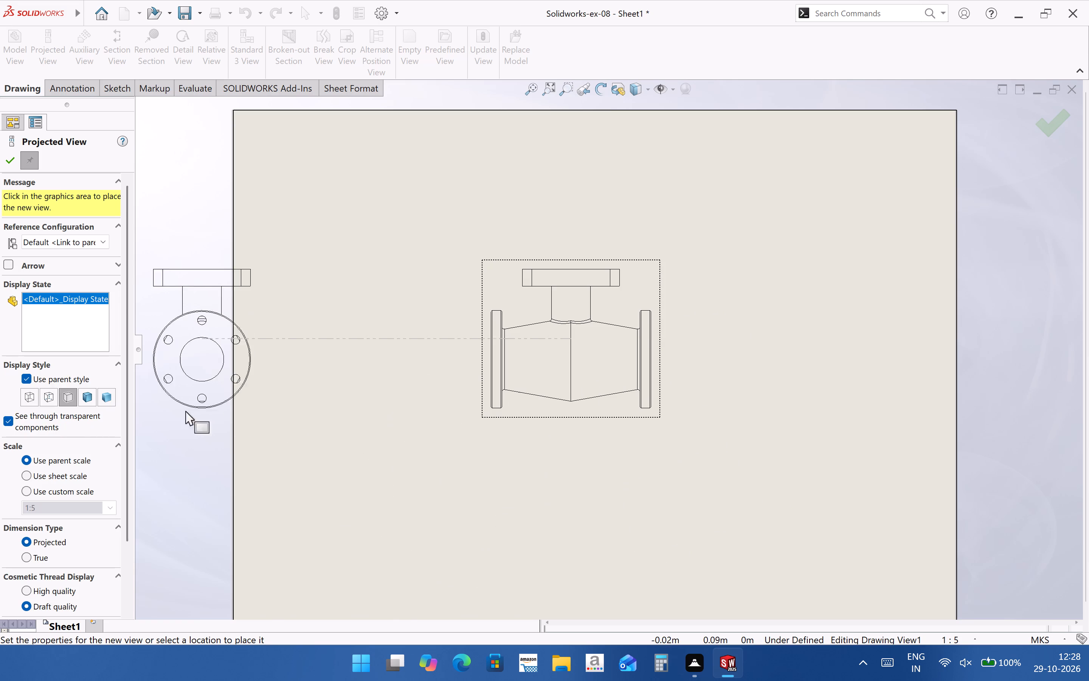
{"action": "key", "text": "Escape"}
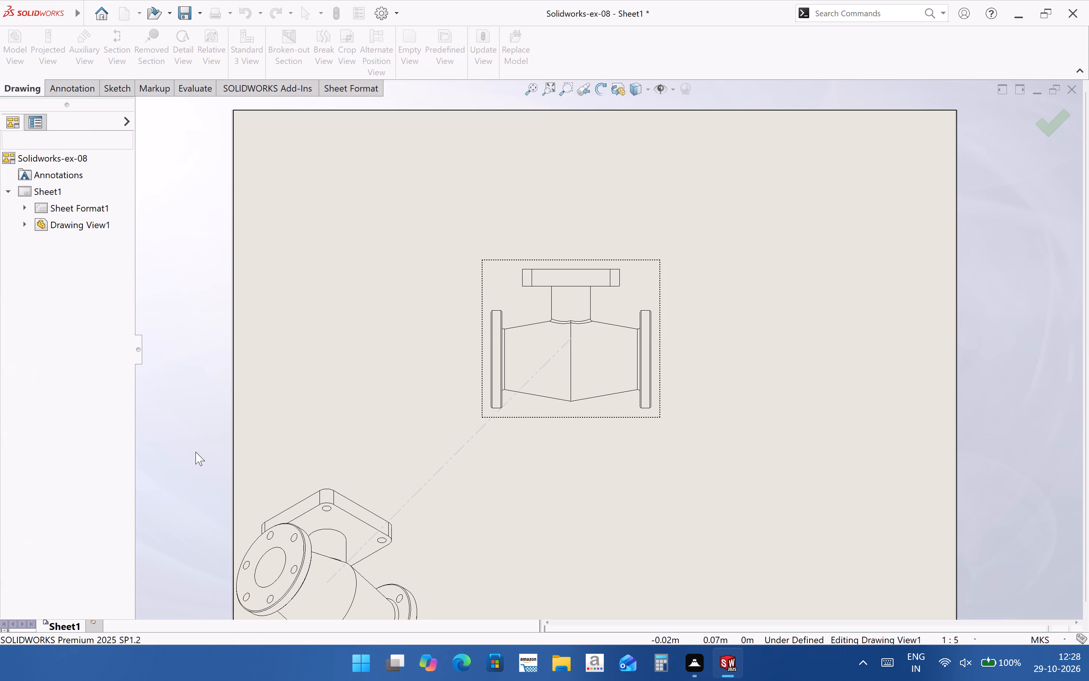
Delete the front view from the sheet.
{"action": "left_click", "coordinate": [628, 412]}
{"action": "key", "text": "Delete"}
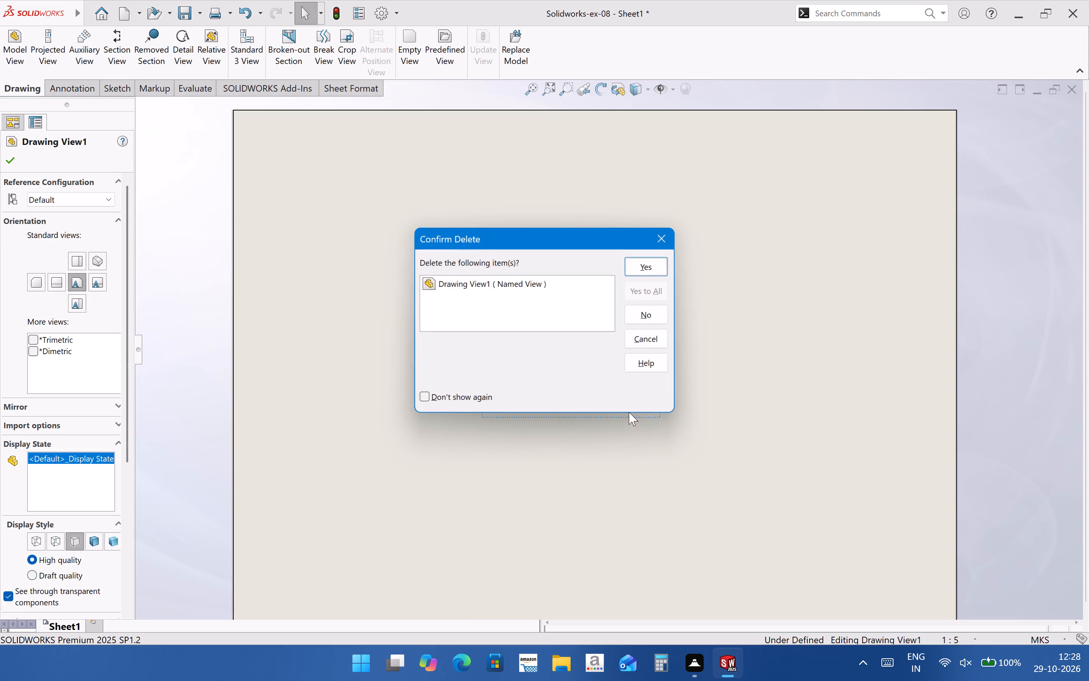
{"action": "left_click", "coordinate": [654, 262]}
Insert an isometric model view of Solidworks-ex-08 at custom scale 1:5 in the sheet's upper-left area.
{"action": "left_click", "coordinate": [5, 59]}
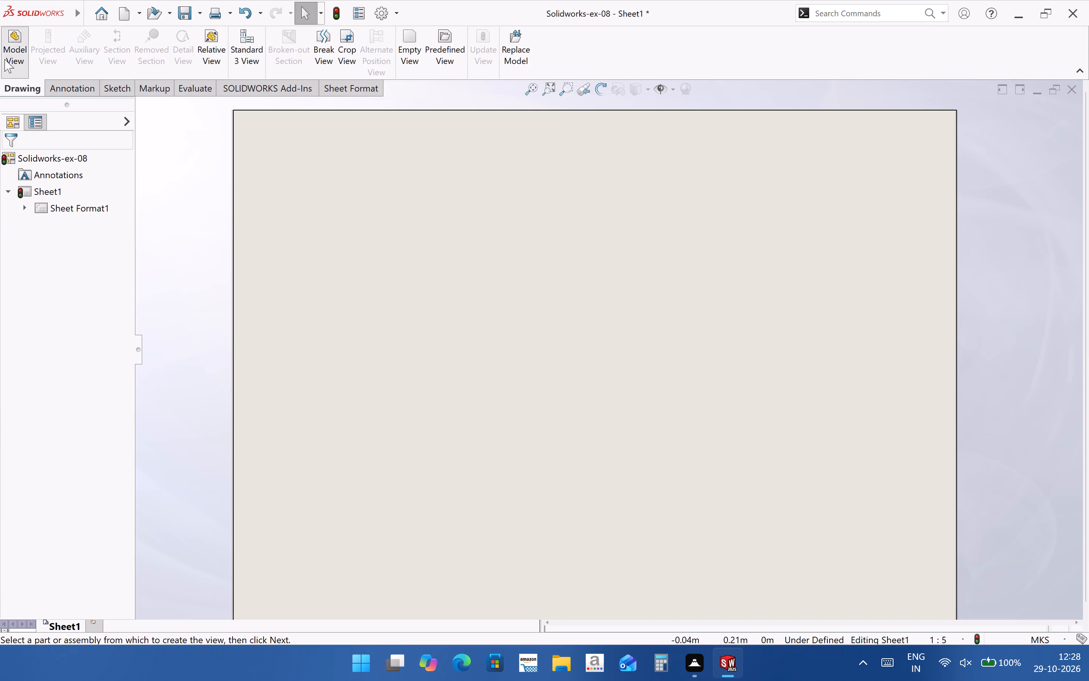
{"action": "scroll", "coordinate": [455, 317], "scroll_direction": "up", "scroll_amount": 2}
{"action": "scroll", "coordinate": [381, 330], "scroll_direction": "down", "scroll_amount": 1}
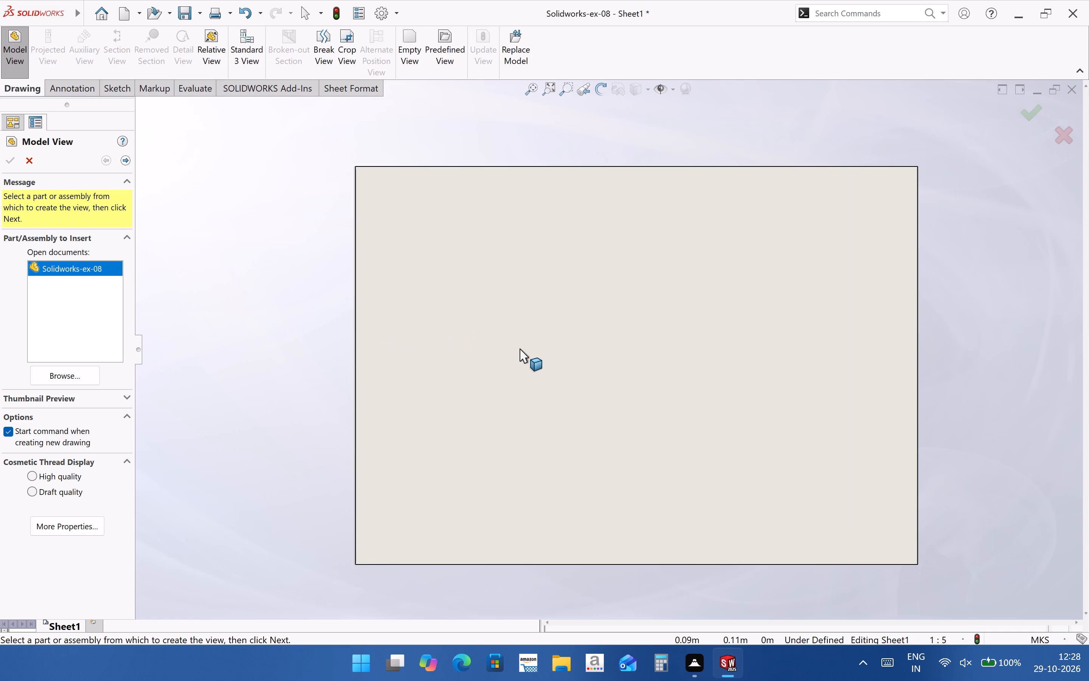
{"action": "scroll", "coordinate": [520, 348], "scroll_direction": "down", "scroll_amount": 1}
{"action": "double_click", "coordinate": [71, 267]}
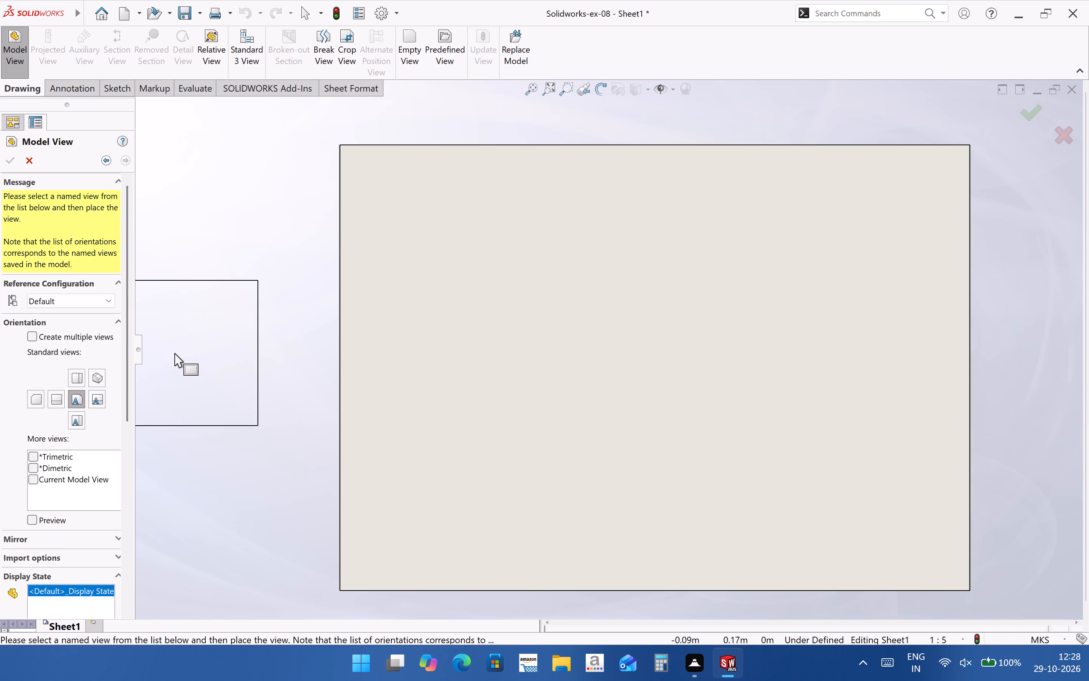
{"action": "left_click", "coordinate": [78, 376]}
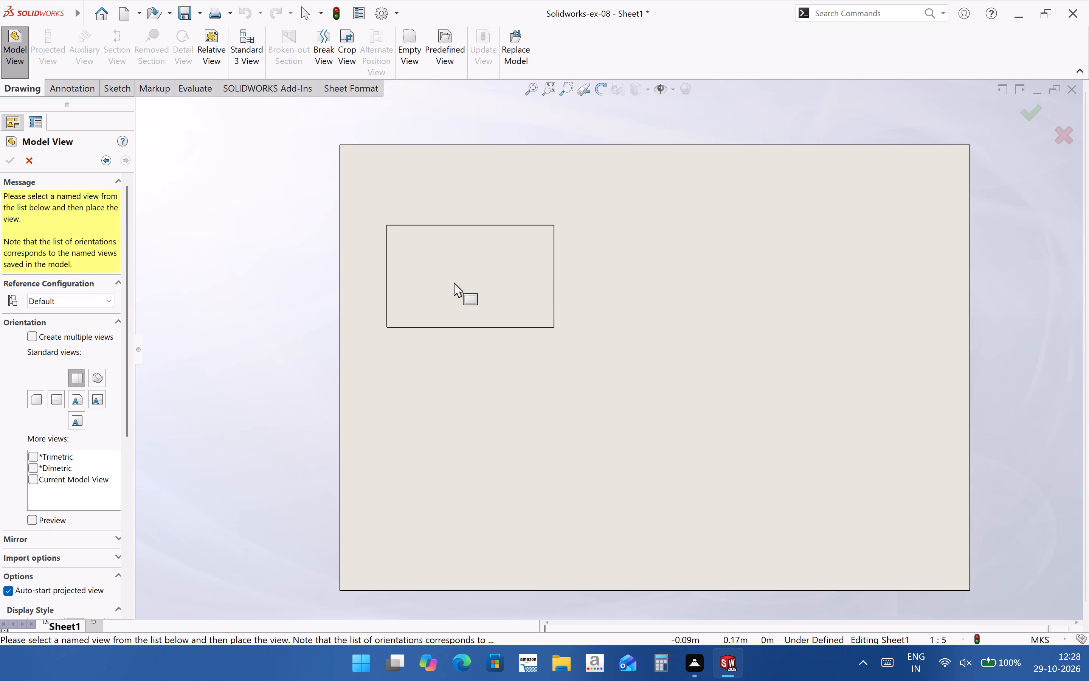
{"action": "left_click", "coordinate": [104, 380]}
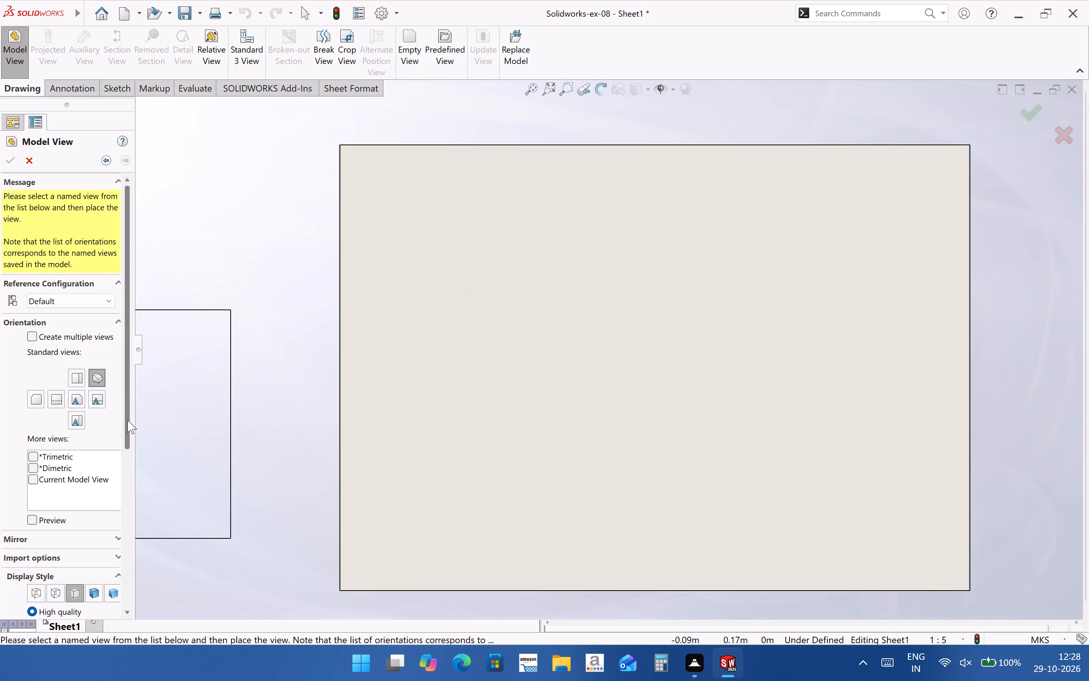
{"action": "left_click_drag", "start_coordinate": [127, 420], "coordinate": [127, 535]}
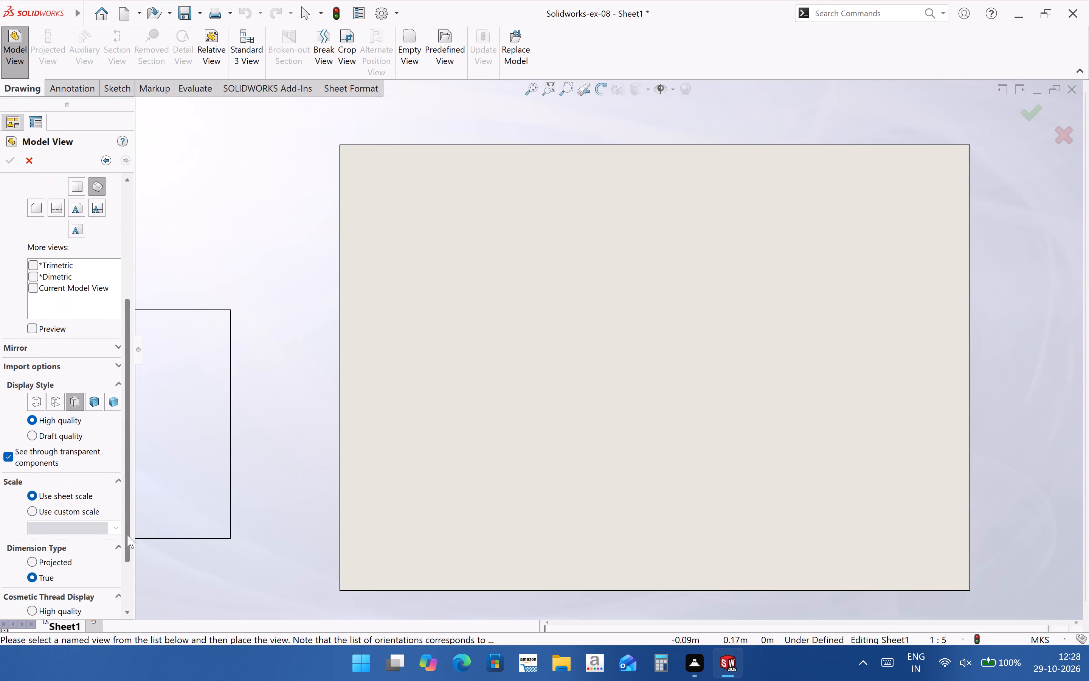
{"action": "left_click_drag", "start_coordinate": [127, 535], "coordinate": [130, 602]}
{"action": "left_click", "coordinate": [74, 438]}
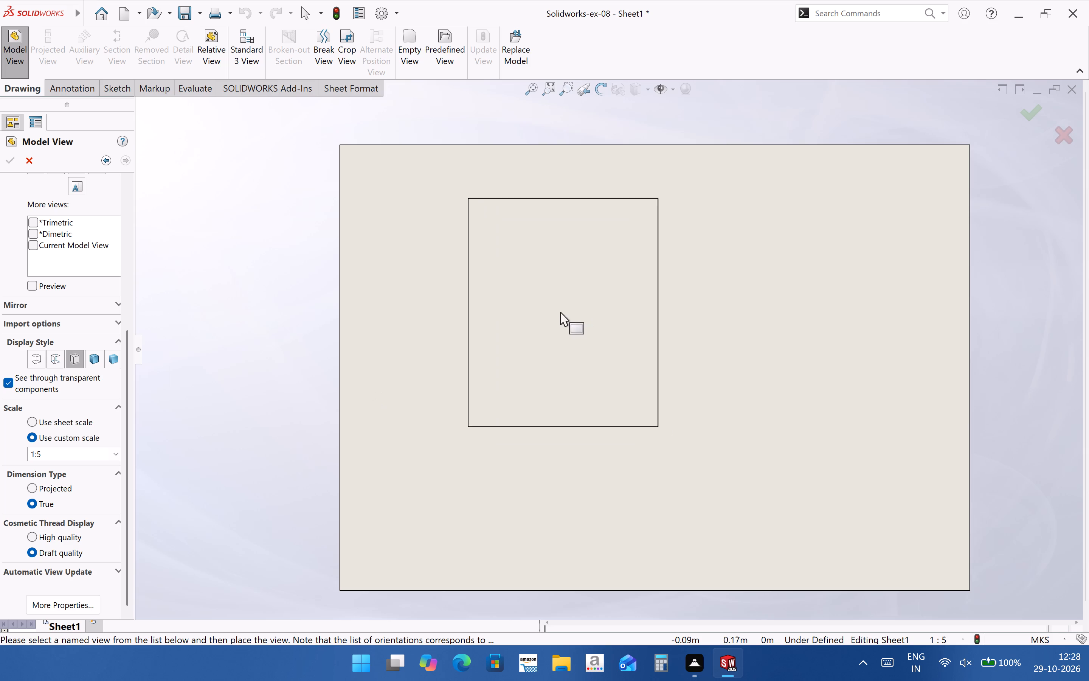
{"action": "left_click", "coordinate": [467, 277]}
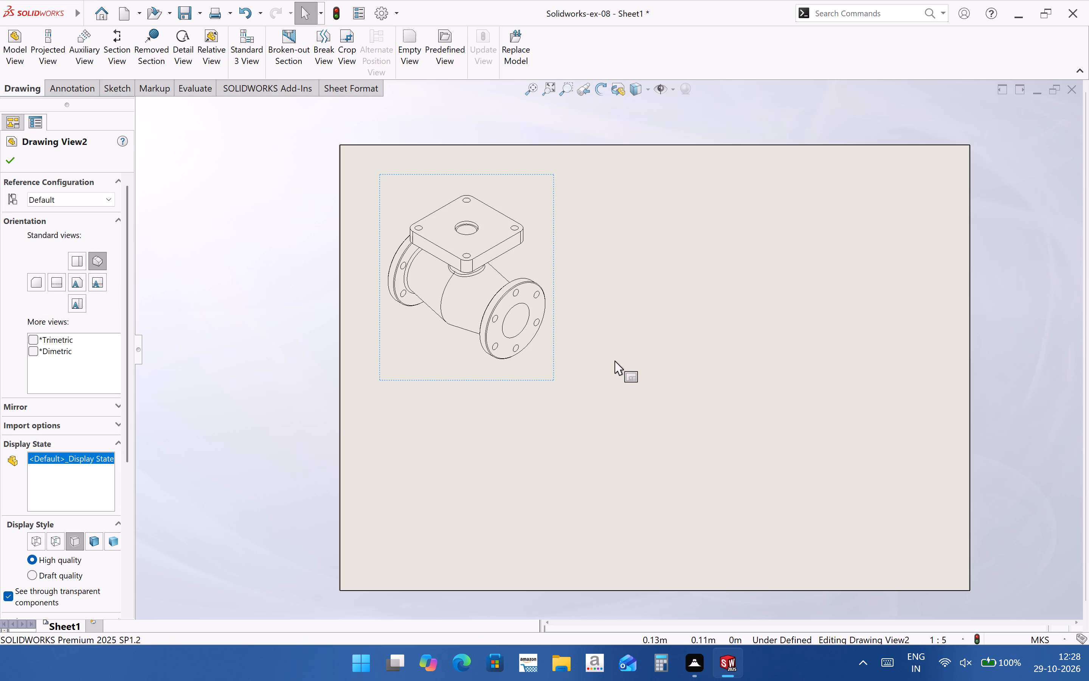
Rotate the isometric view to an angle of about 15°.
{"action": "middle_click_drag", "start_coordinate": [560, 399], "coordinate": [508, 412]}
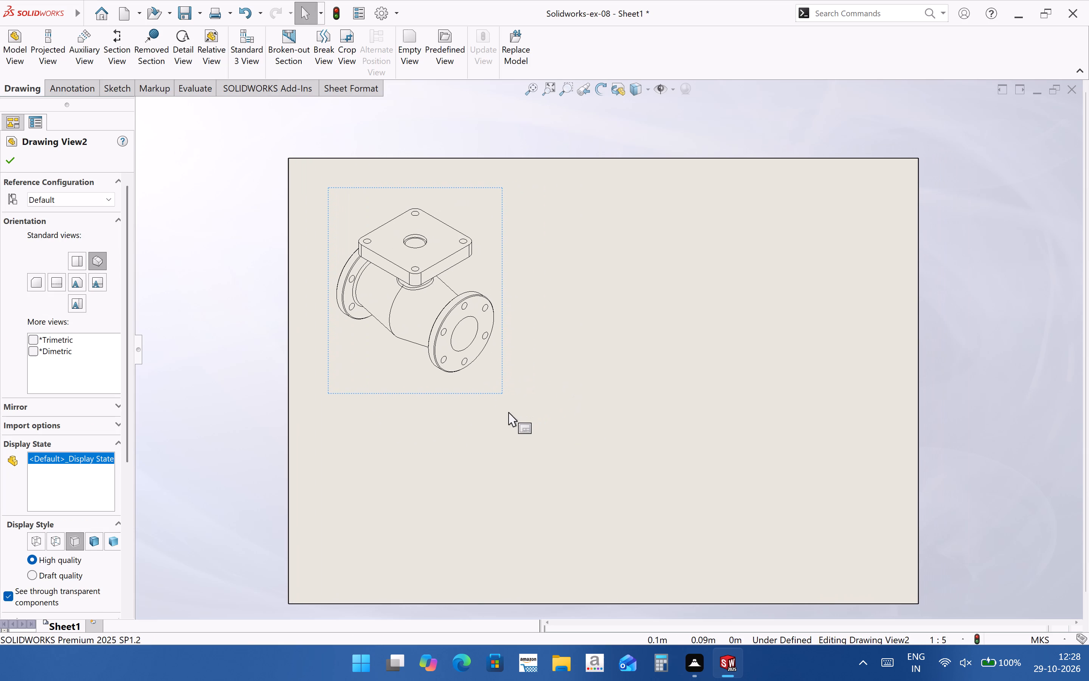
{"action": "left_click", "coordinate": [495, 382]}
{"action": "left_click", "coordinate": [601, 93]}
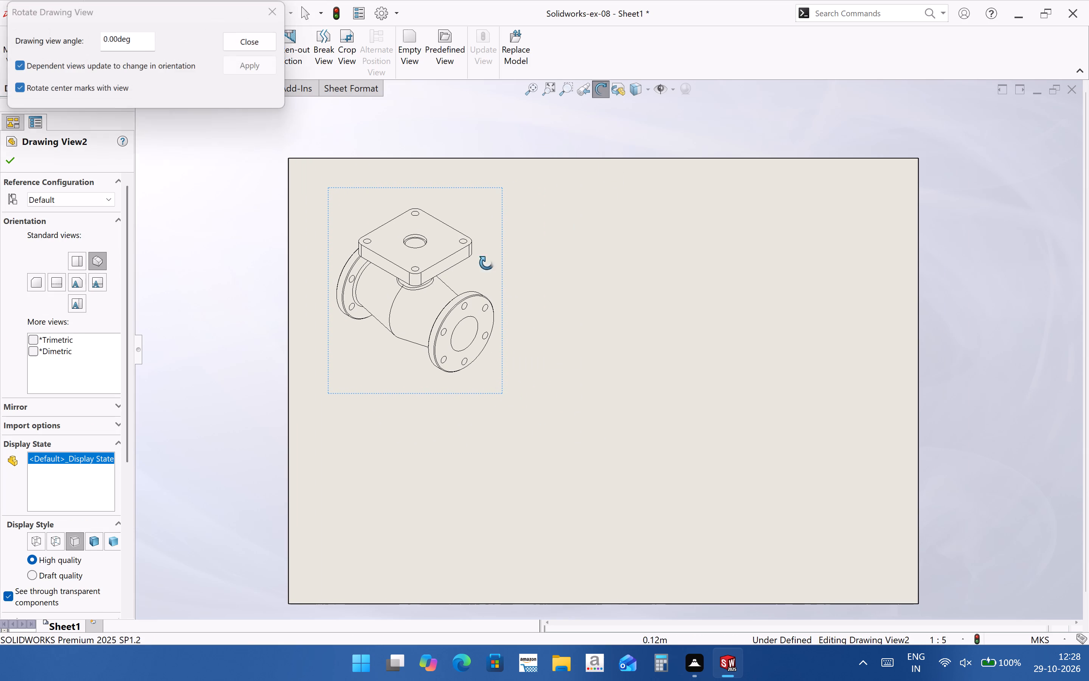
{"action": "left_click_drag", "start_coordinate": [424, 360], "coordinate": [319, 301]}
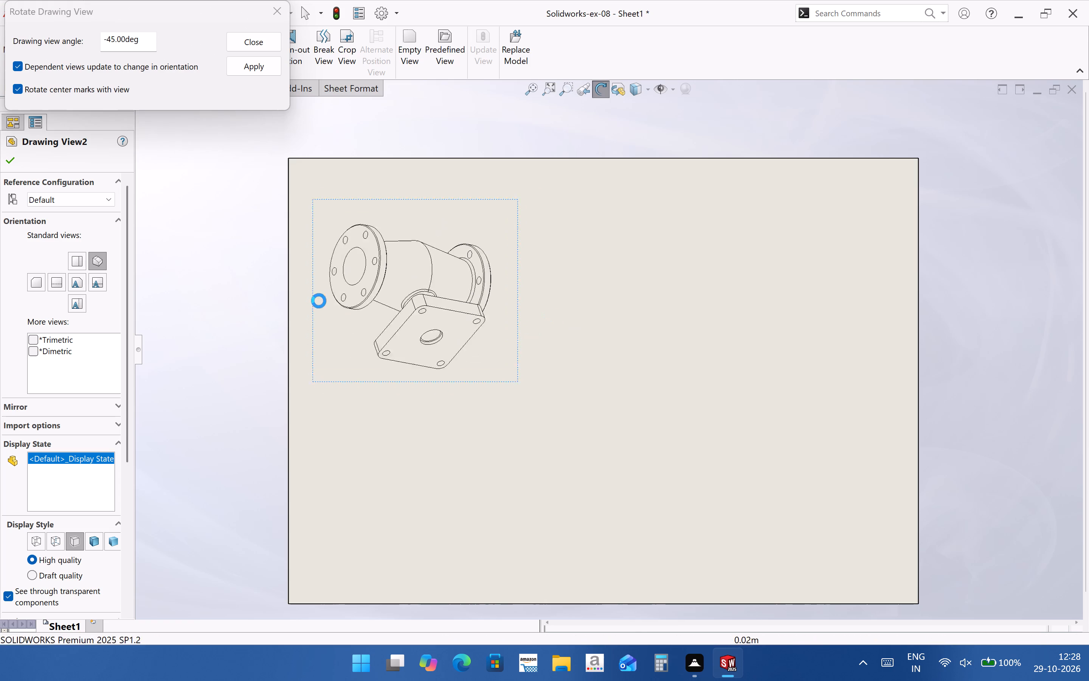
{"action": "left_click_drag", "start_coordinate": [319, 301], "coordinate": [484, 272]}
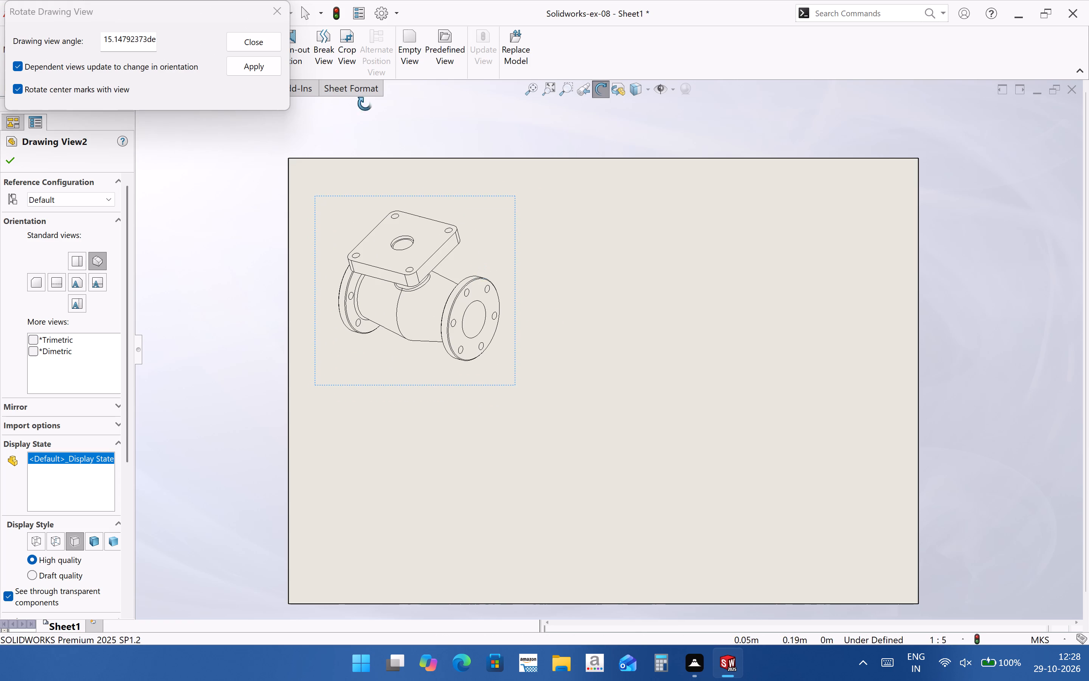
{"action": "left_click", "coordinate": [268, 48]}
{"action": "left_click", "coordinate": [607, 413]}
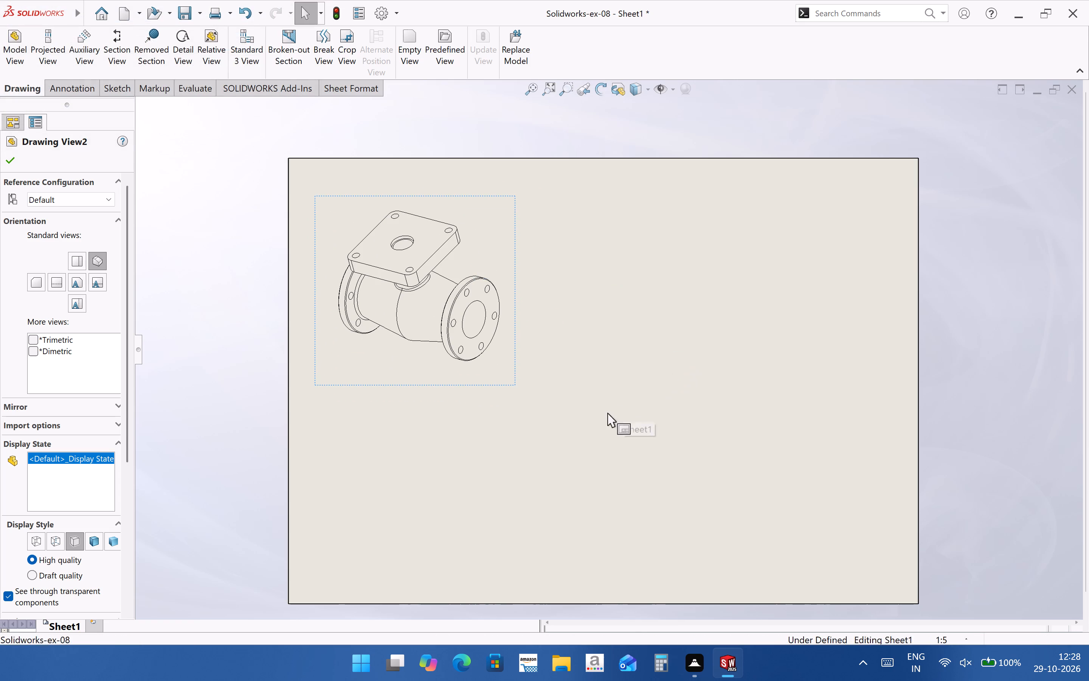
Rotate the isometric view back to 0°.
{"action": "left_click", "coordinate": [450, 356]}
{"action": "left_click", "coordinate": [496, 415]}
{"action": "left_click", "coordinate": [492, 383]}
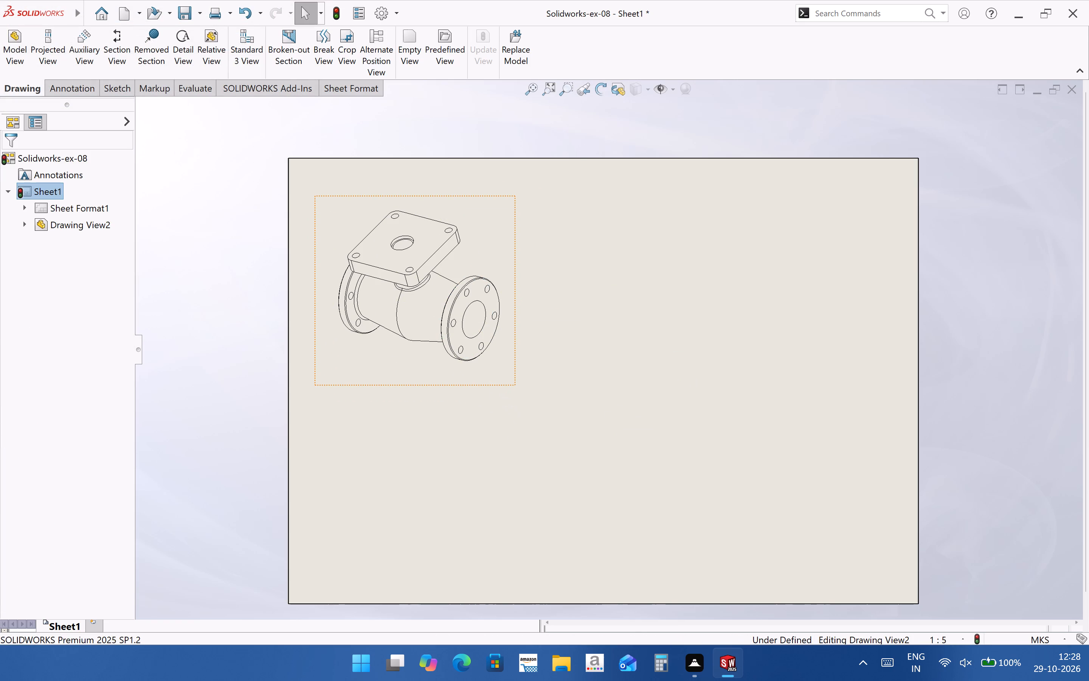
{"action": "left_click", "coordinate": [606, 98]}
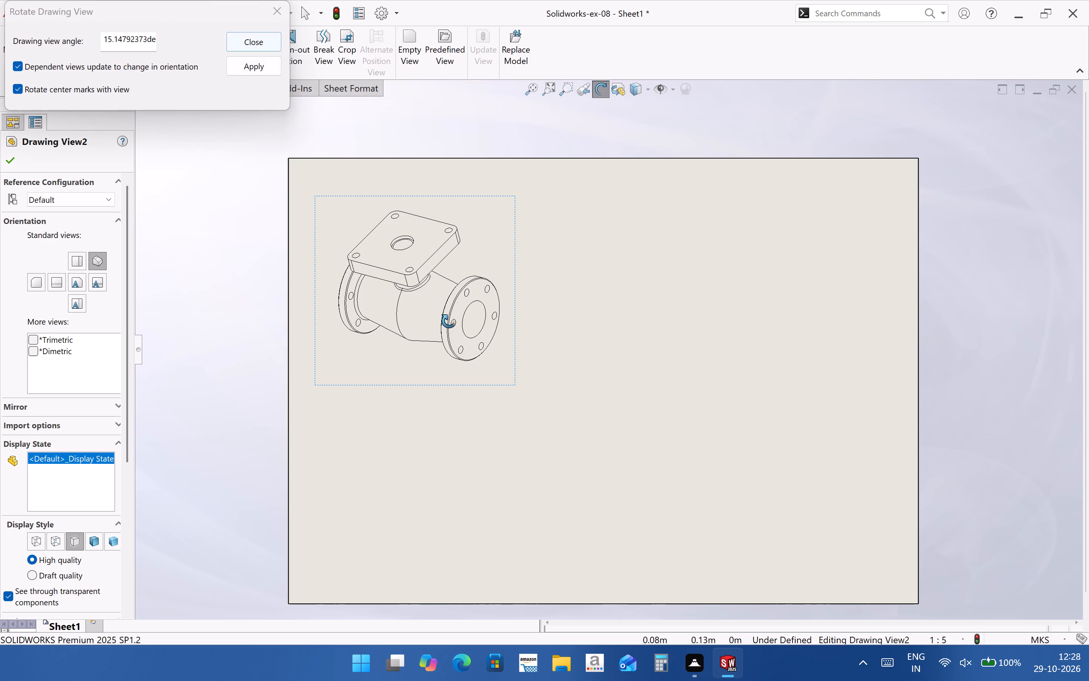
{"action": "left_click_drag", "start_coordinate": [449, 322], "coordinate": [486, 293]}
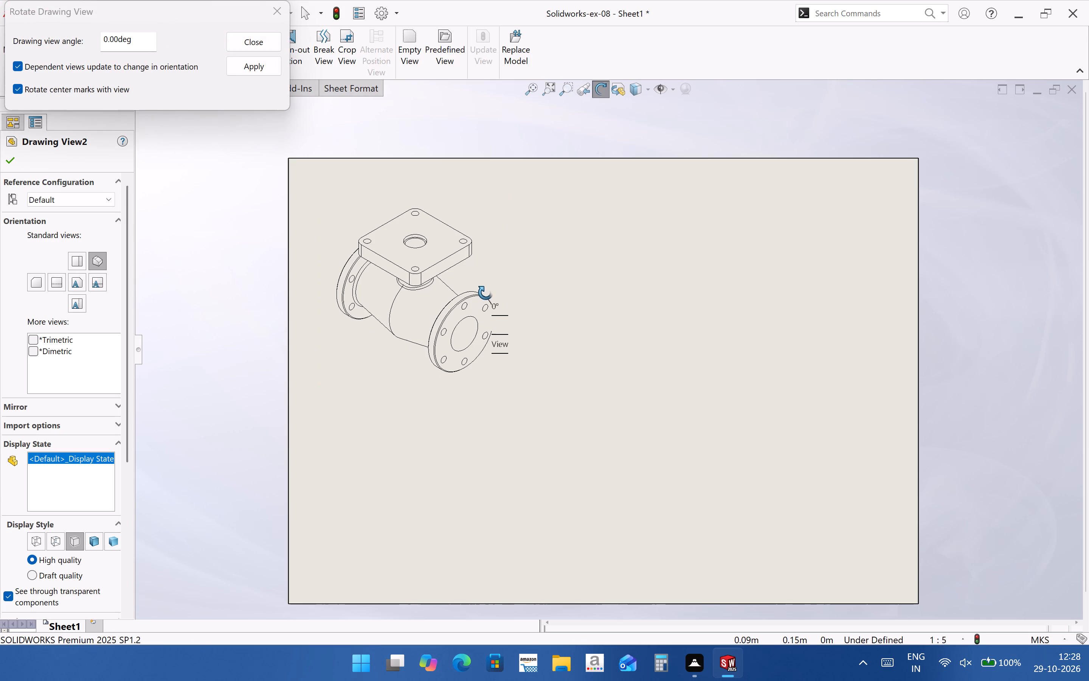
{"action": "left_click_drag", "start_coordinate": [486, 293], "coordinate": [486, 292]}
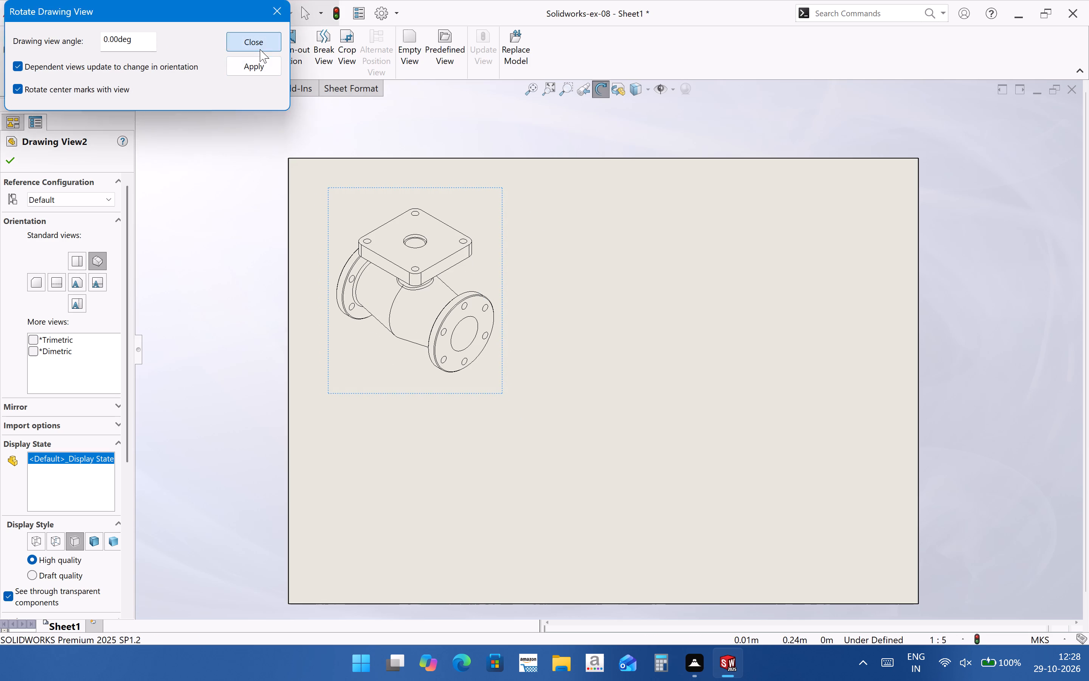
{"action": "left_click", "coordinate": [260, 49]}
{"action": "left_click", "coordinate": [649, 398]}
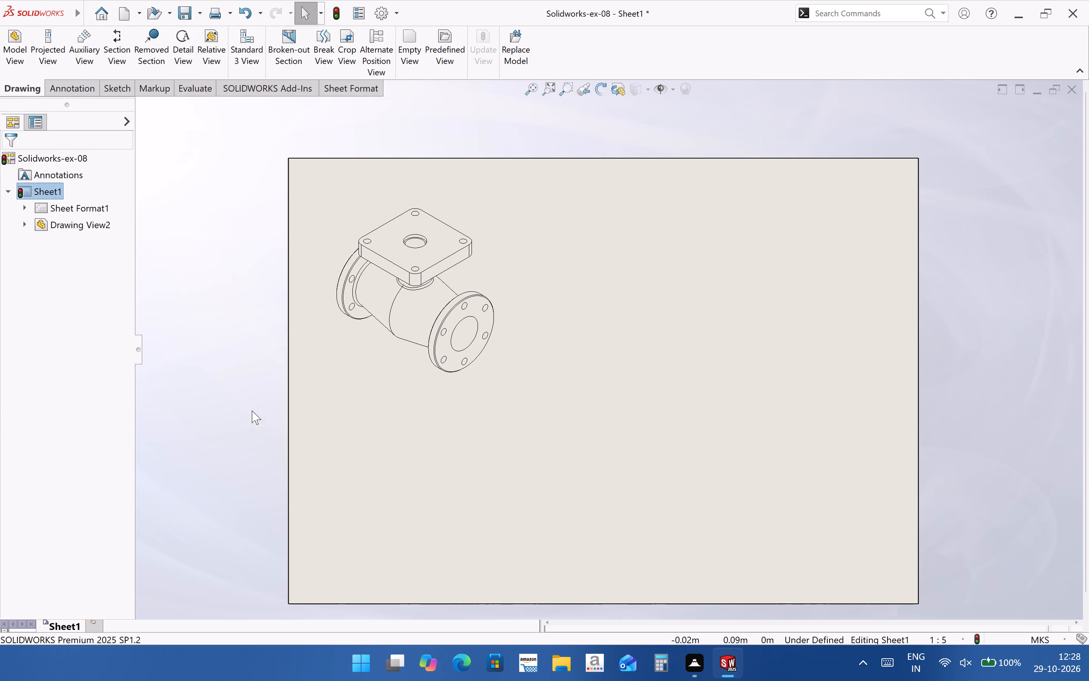
Set the isometric view's display style to Shaded With Edges.
{"action": "left_click", "coordinate": [370, 388]}
{"action": "left_click", "coordinate": [95, 545]}
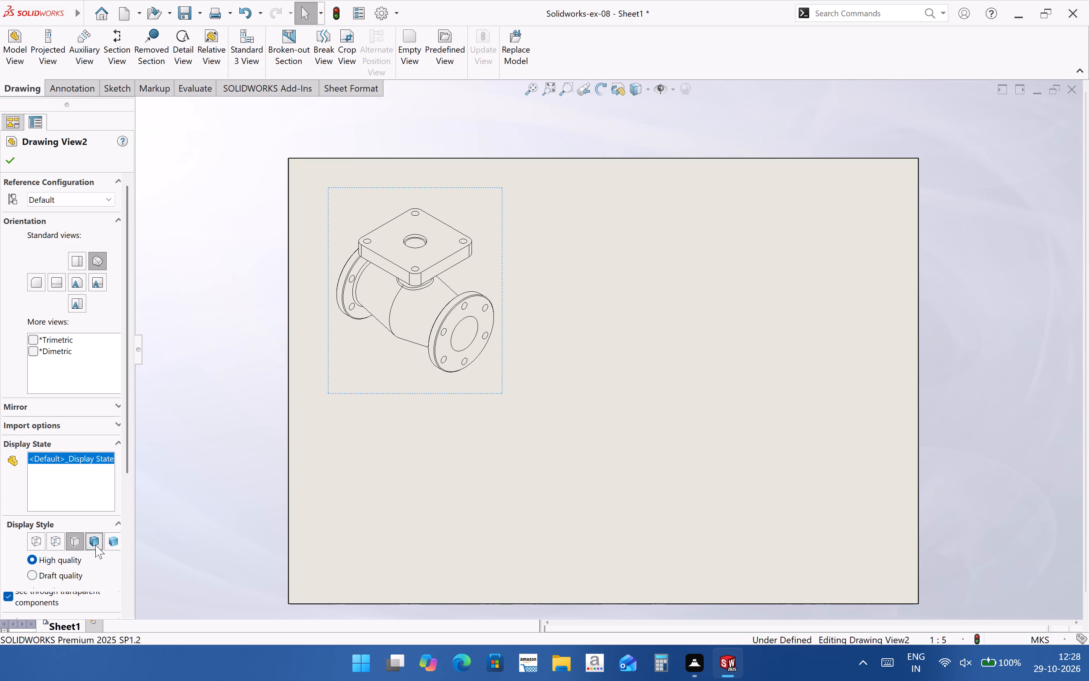
{"action": "left_click", "coordinate": [445, 506]}
Move the isometric view slightly closer to the sheet's upper-left corner.
{"action": "left_click", "coordinate": [503, 361]}
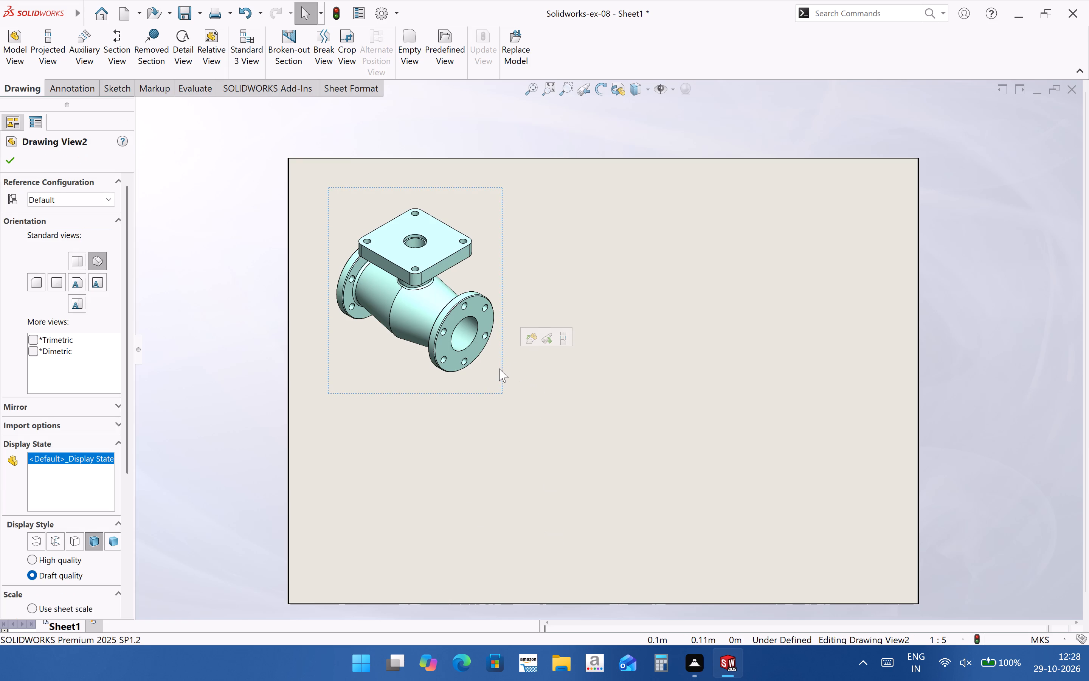
{"action": "left_click_drag", "start_coordinate": [502, 393], "coordinate": [493, 381]}
{"action": "left_click", "coordinate": [552, 423]}
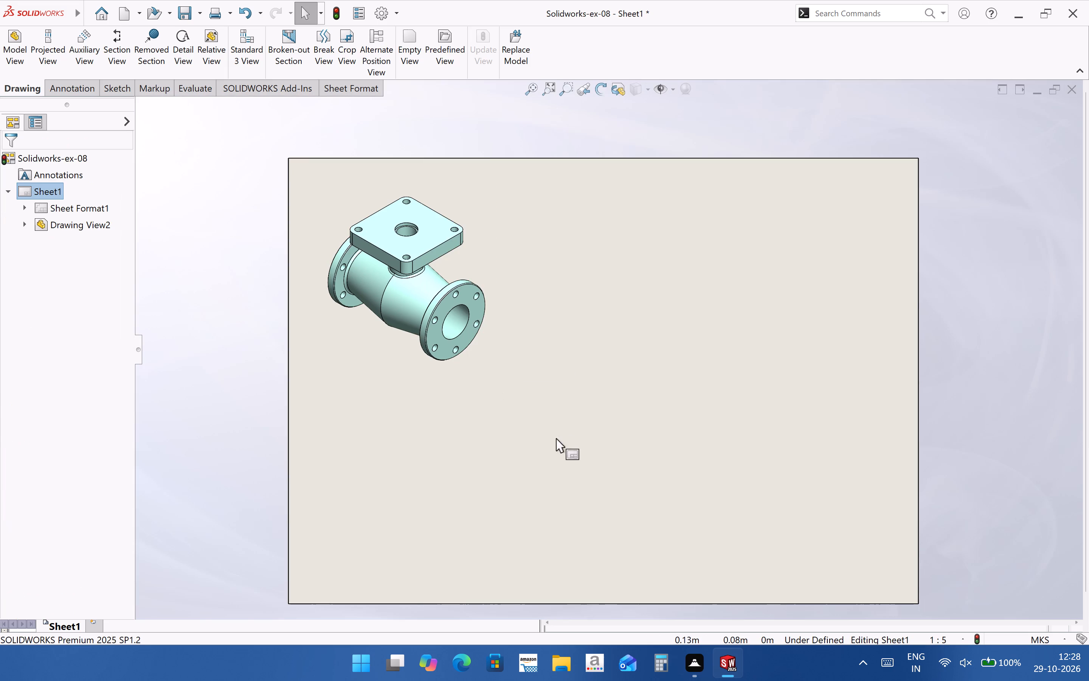
Insert a front model view of Solidworks-ex-08 beside the isometric view, without any projected views.
{"action": "middle_click_drag", "start_coordinate": [601, 520], "coordinate": [586, 504]}
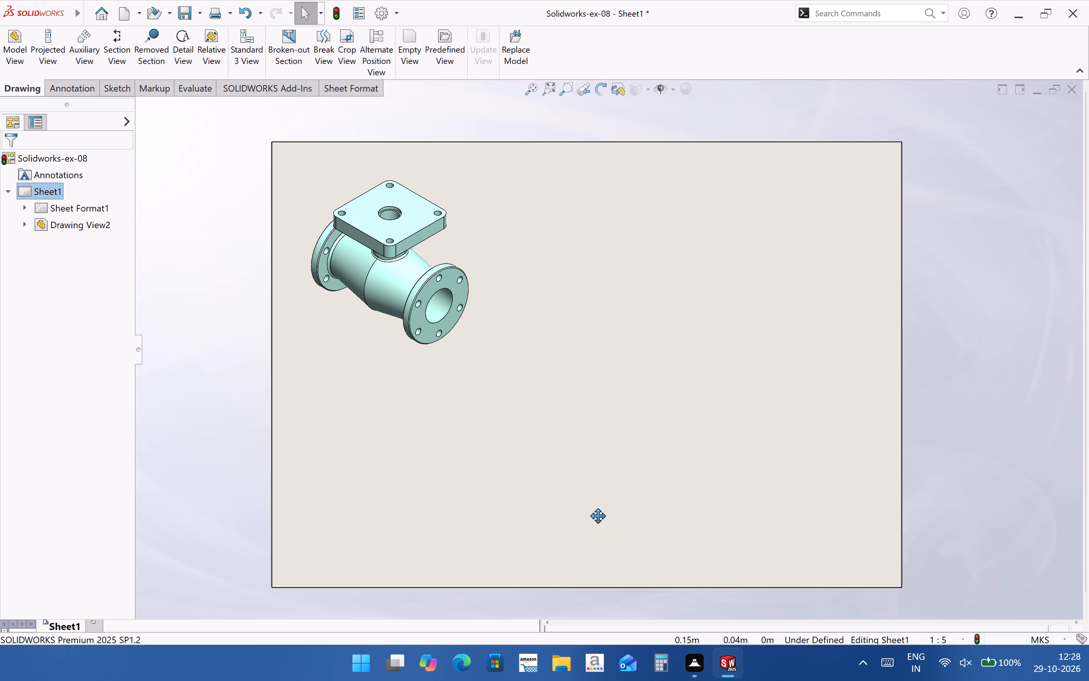
{"action": "middle_click_drag", "start_coordinate": [586, 504], "coordinate": [595, 504]}
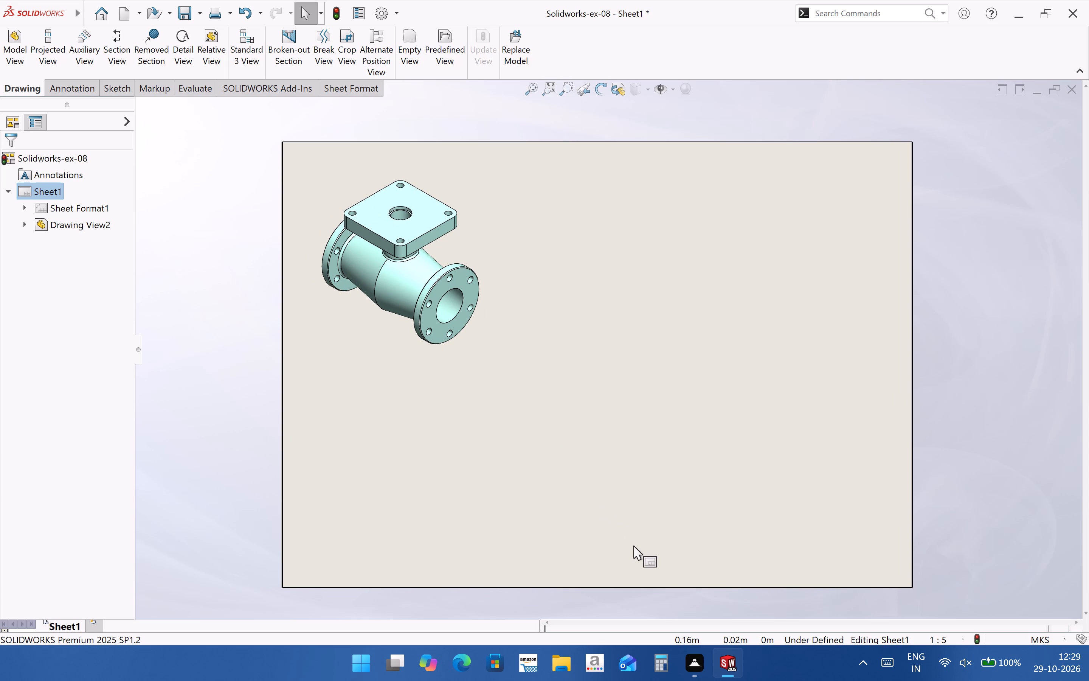
{"action": "left_click", "coordinate": [13, 53]}
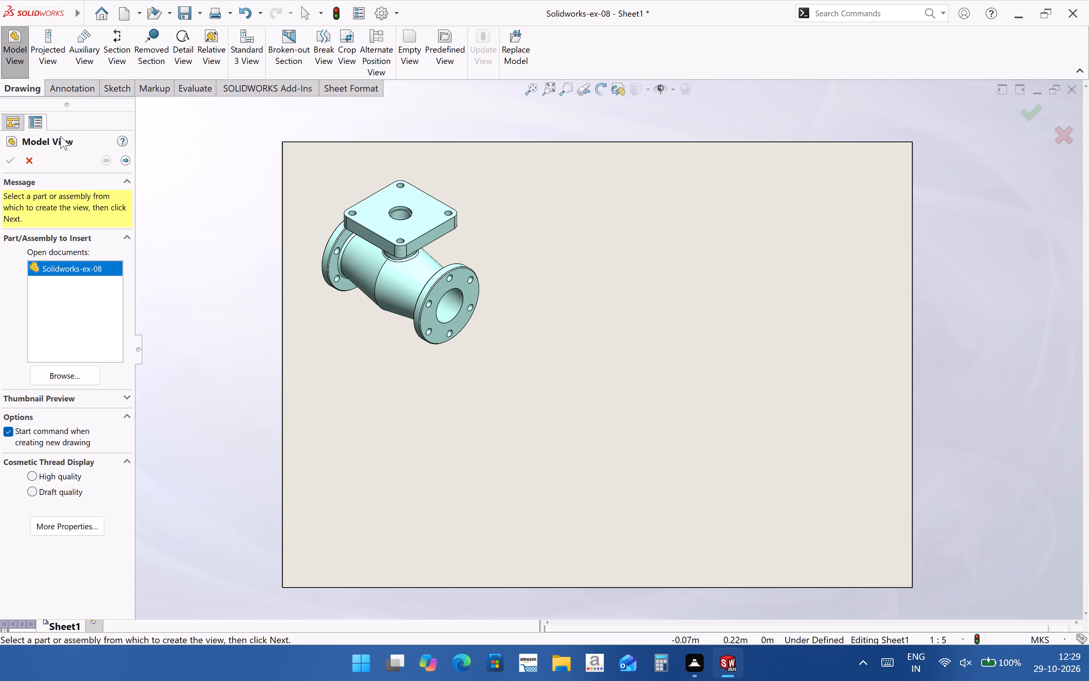
{"action": "double_click", "coordinate": [85, 268]}
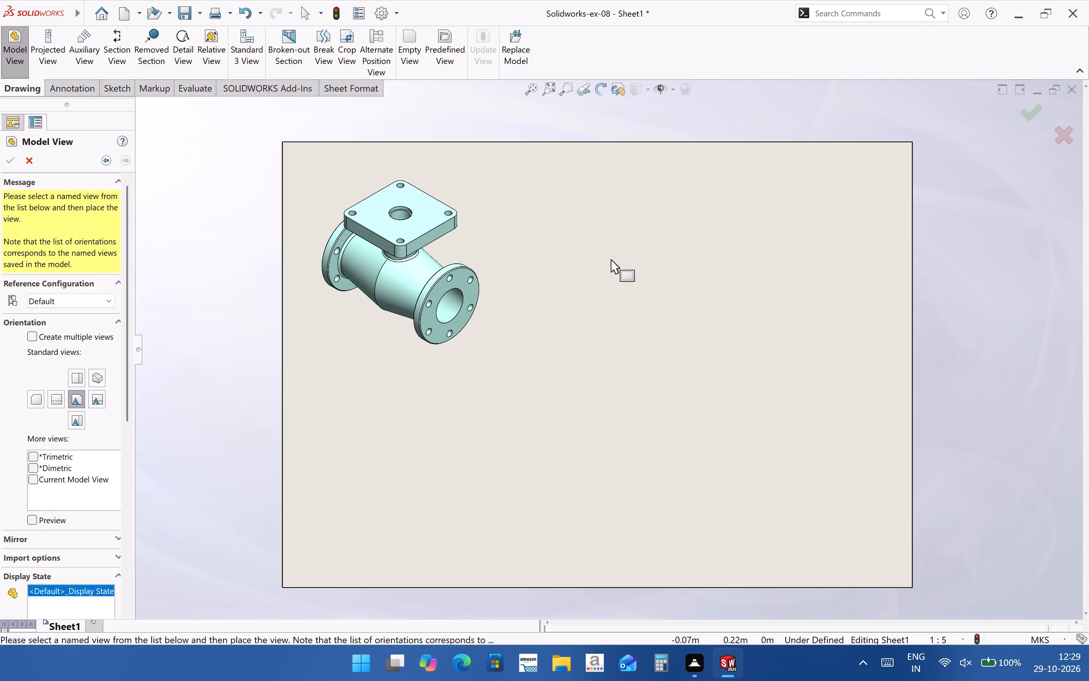
{"action": "left_click", "coordinate": [611, 259]}
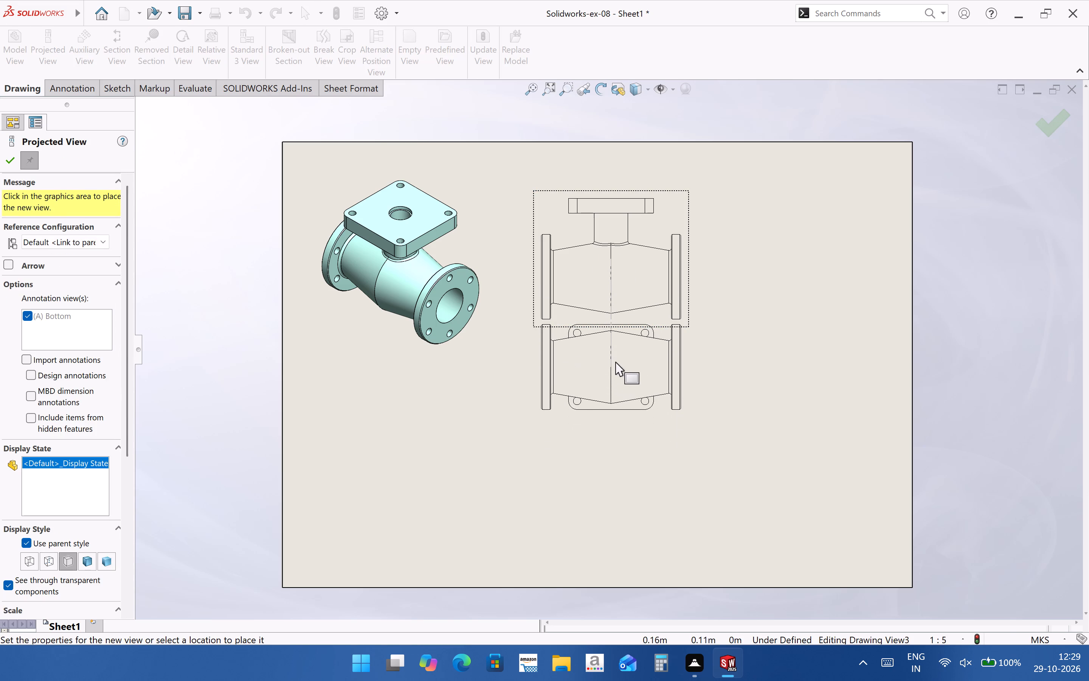
{"action": "key", "text": "Escape"}
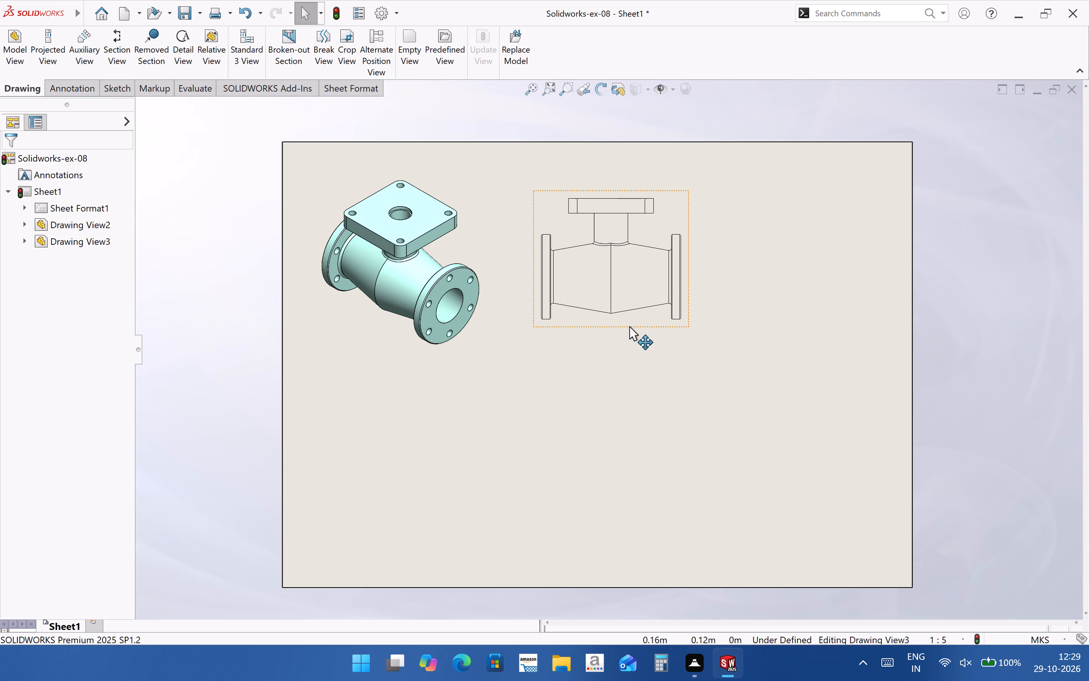
Change the new front view's orientation to Top.
{"action": "left_click", "coordinate": [631, 324]}
{"action": "left_click", "coordinate": [96, 280]}
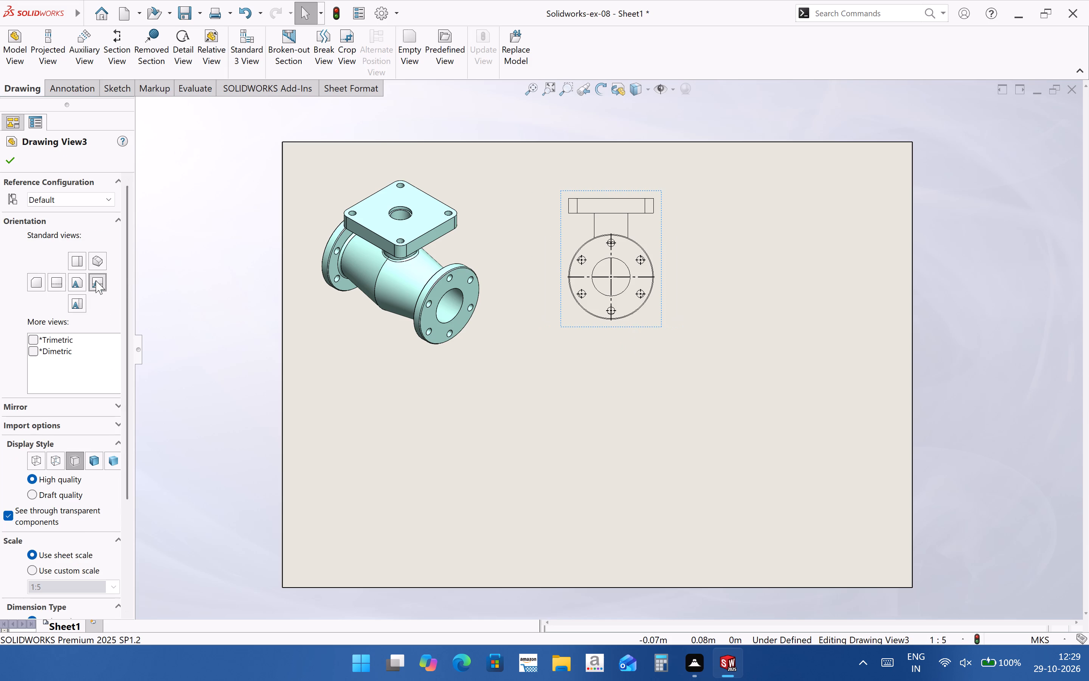
{"action": "left_click", "coordinate": [82, 280]}
{"action": "left_click", "coordinate": [76, 262]}
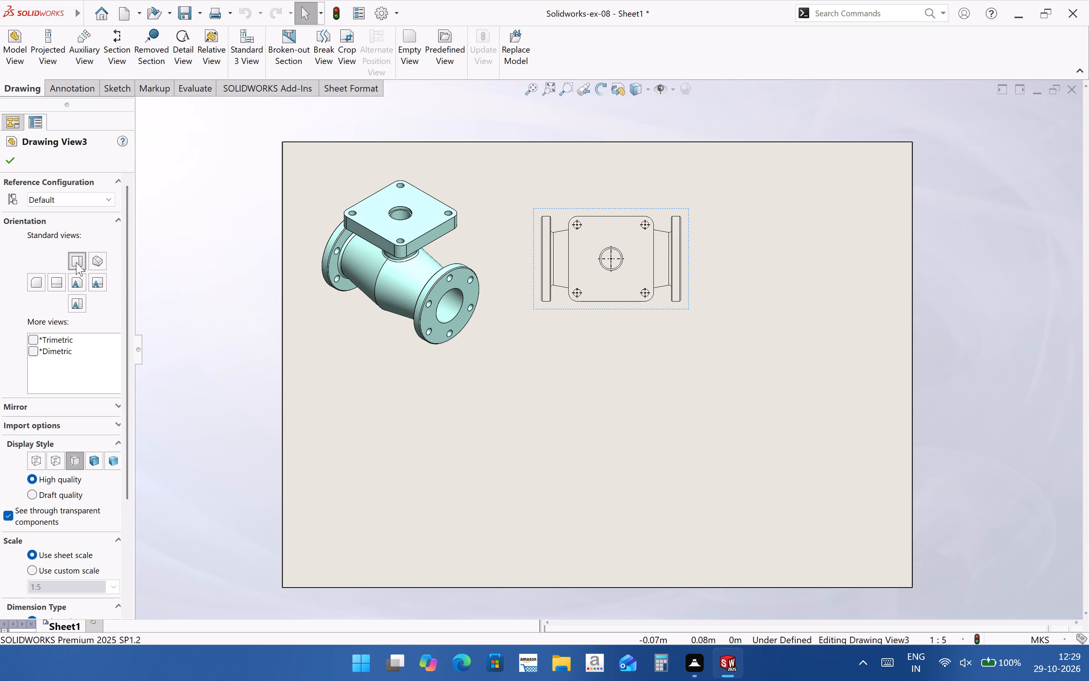
{"action": "left_click", "coordinate": [643, 403]}
Rotate the top view of the valve body to a drawing view angle of -90 degrees.
{"action": "left_click", "coordinate": [645, 305]}
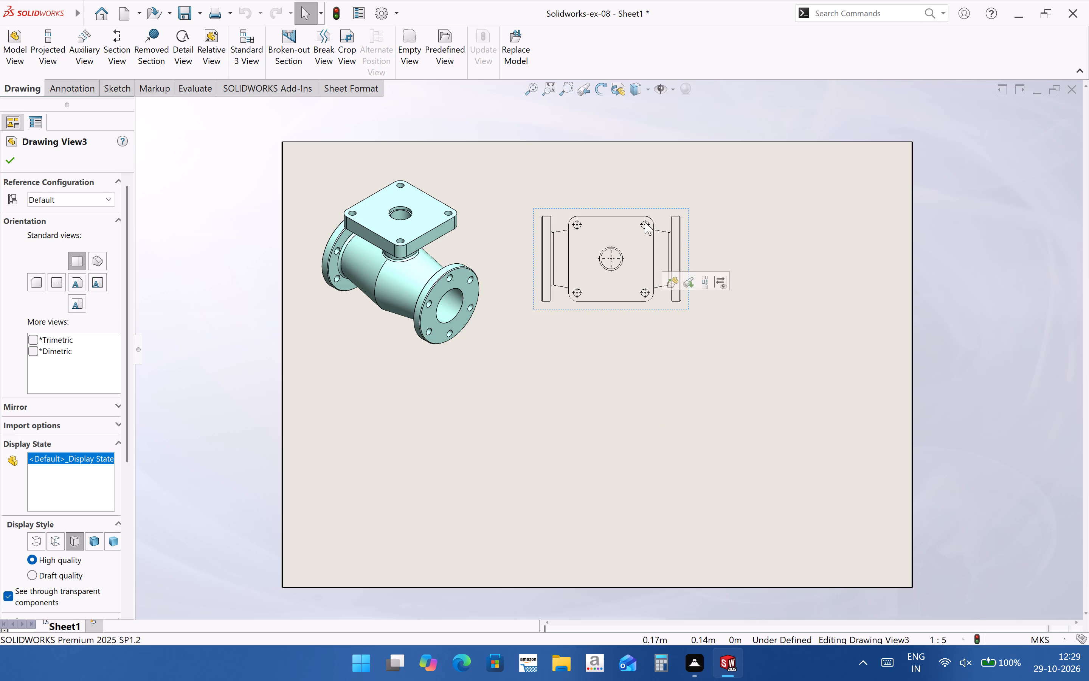
{"action": "left_click", "coordinate": [604, 93]}
{"action": "left_click_drag", "start_coordinate": [677, 311], "coordinate": [652, 339]}
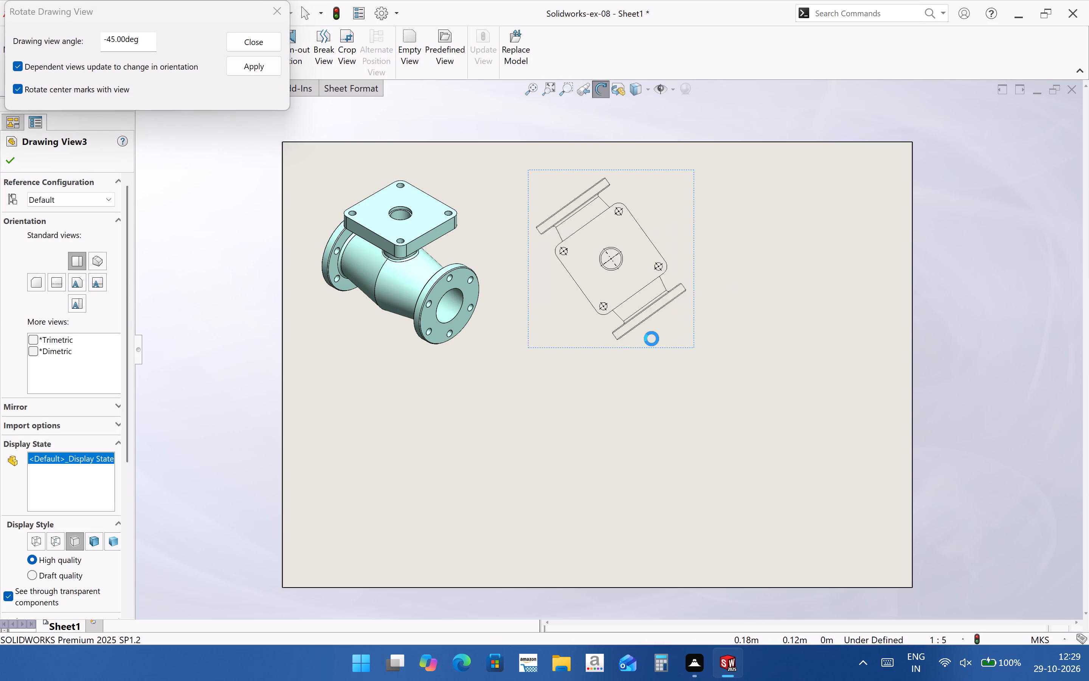
{"action": "left_click_drag", "start_coordinate": [652, 339], "coordinate": [615, 356]}
{"action": "left_click", "coordinate": [701, 406]}
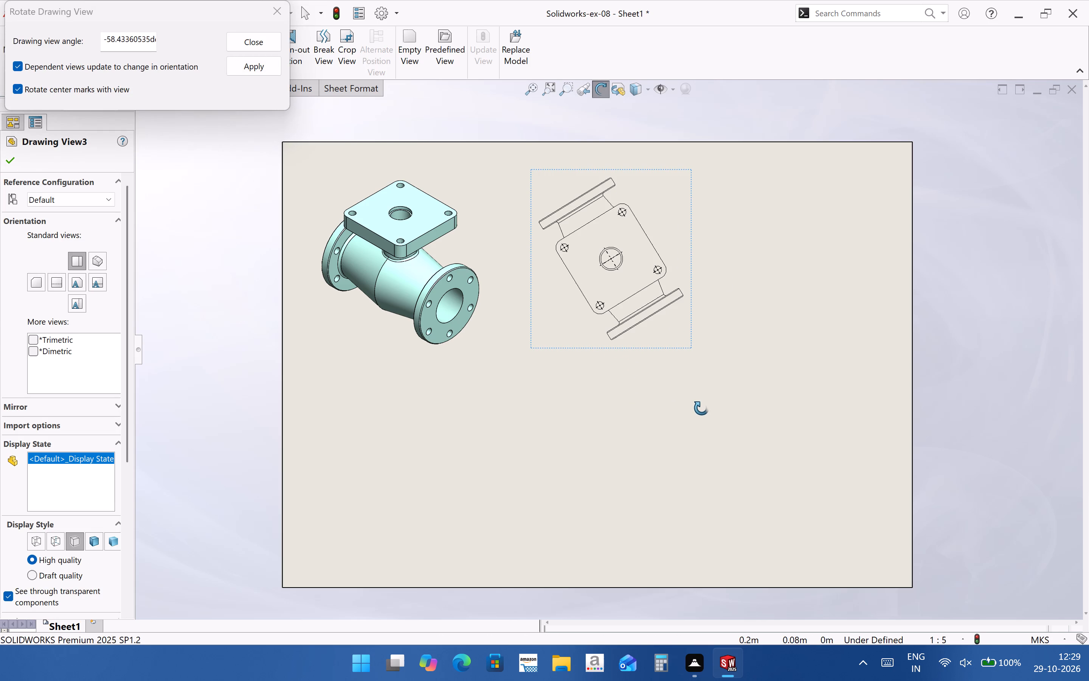
{"action": "left_click_drag", "start_coordinate": [678, 347], "coordinate": [622, 355]}
{"action": "left_click", "coordinate": [649, 402]}
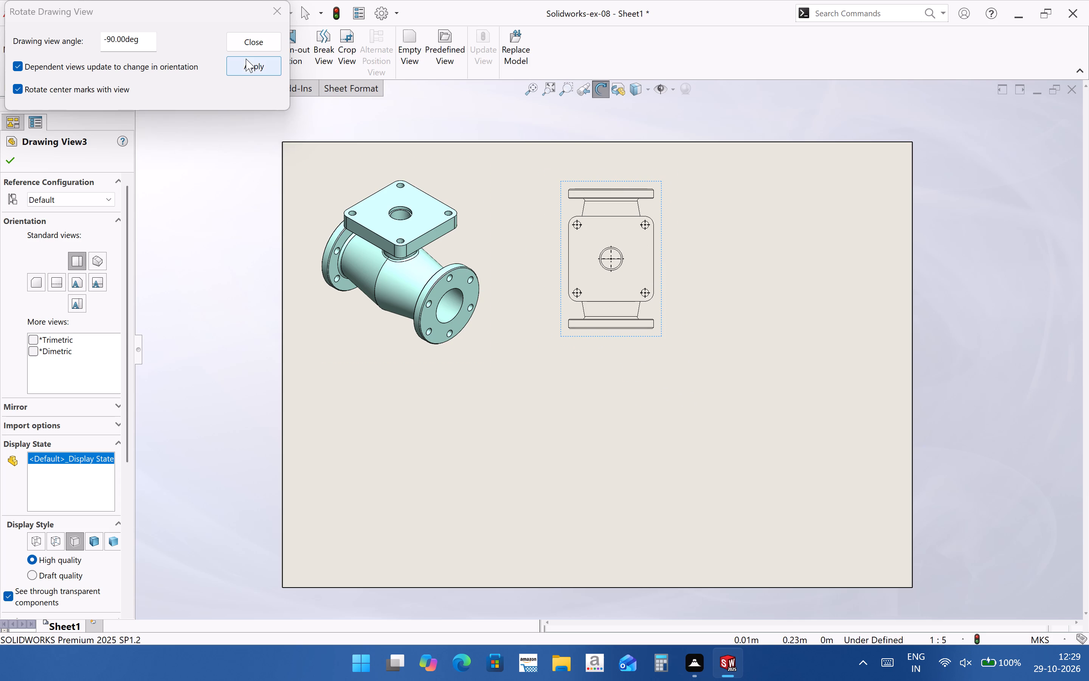
{"action": "left_click", "coordinate": [246, 59]}
{"action": "left_click", "coordinate": [280, 15]}
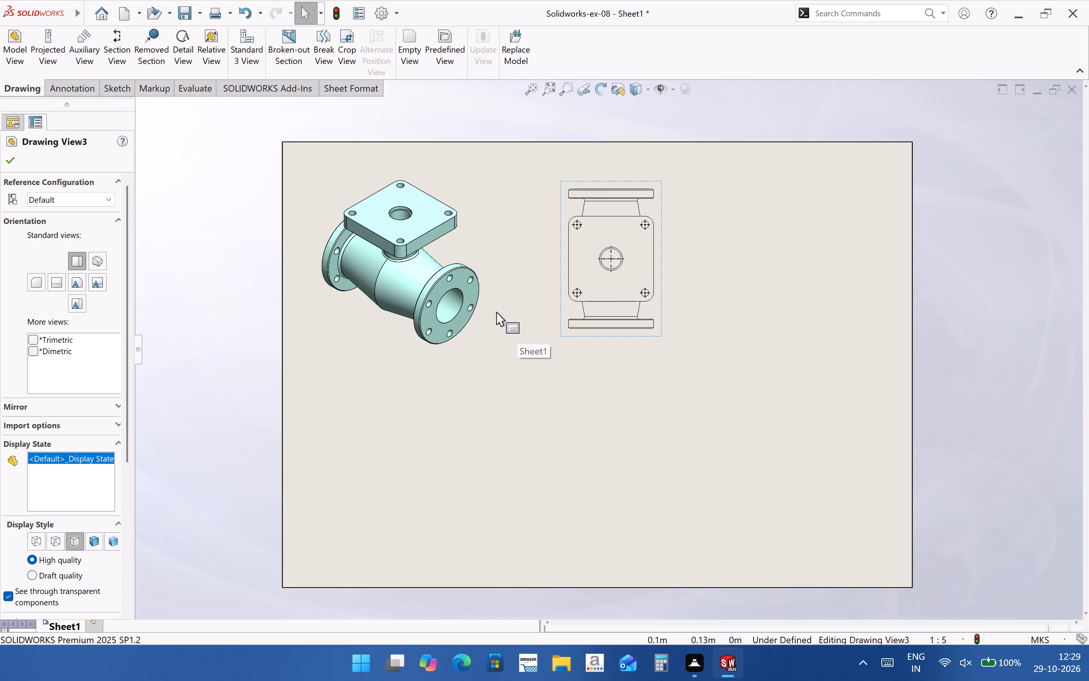
Switch the rotated top view from the sheet scale to a custom scale of 1:2.
{"action": "left_click", "coordinate": [689, 359]}
{"action": "left_click", "coordinate": [657, 317]}
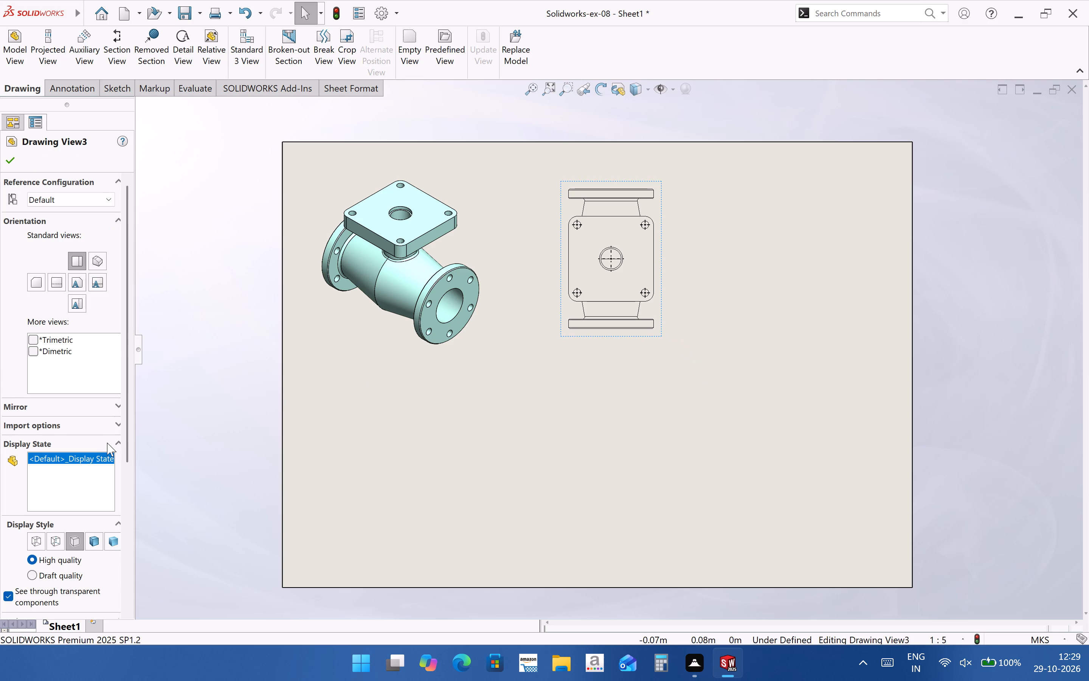
{"action": "left_click_drag", "start_coordinate": [128, 457], "coordinate": [130, 547]}
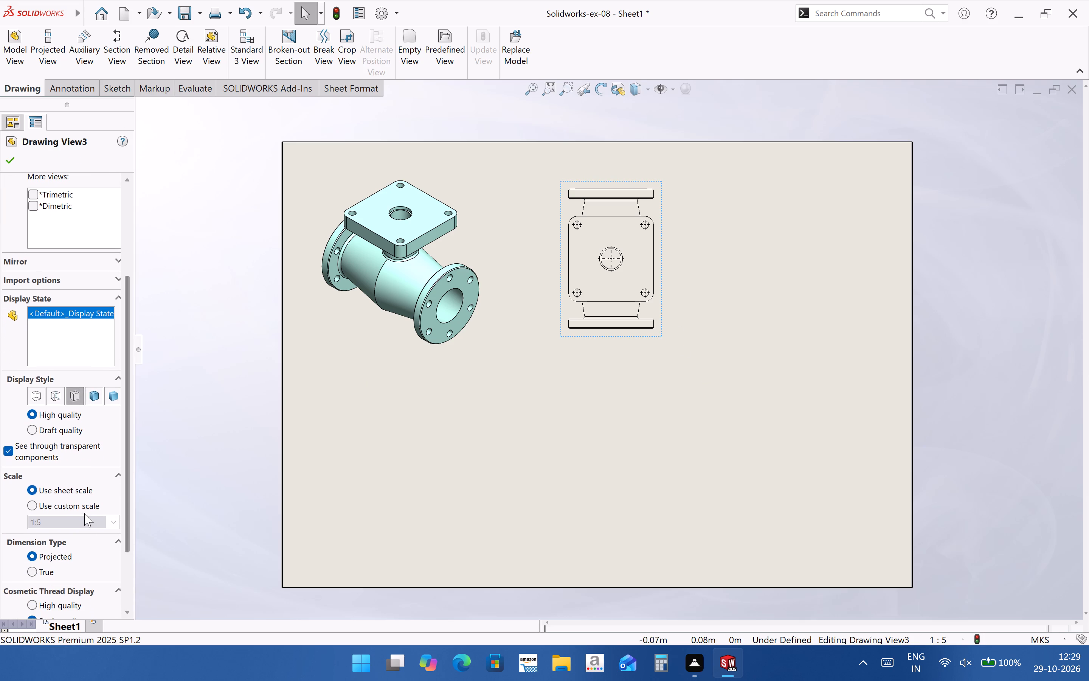
{"action": "left_click", "coordinate": [82, 505]}
{"action": "left_click", "coordinate": [105, 519]}
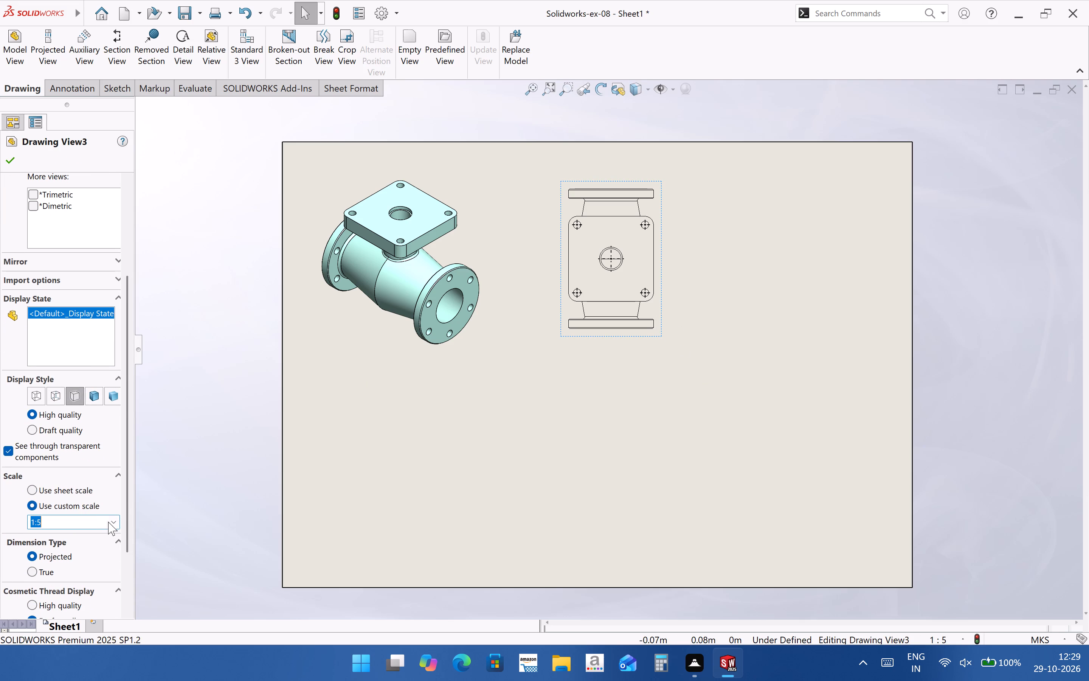
{"action": "left_click", "coordinate": [544, 452]}
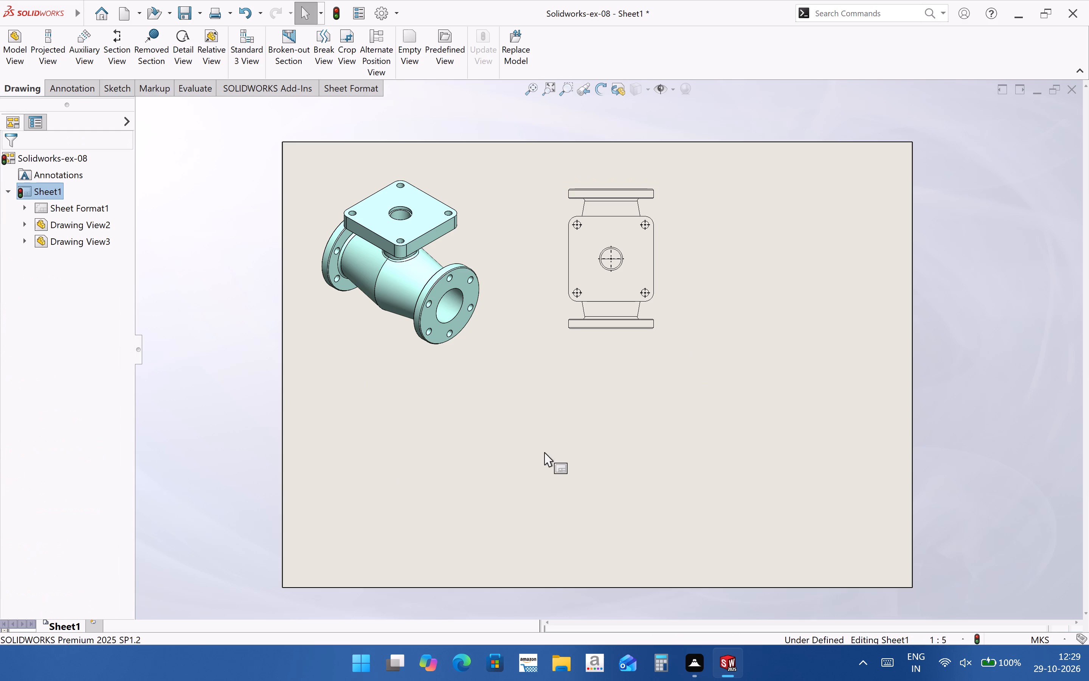
{"action": "left_click", "coordinate": [656, 308]}
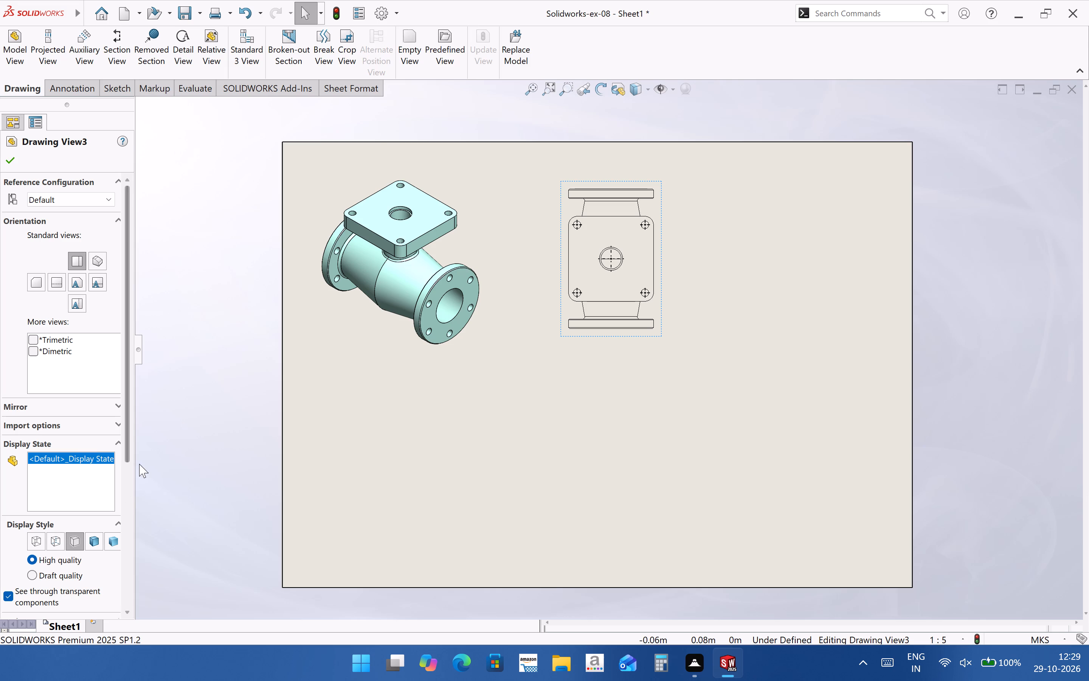
{"action": "left_click_drag", "start_coordinate": [135, 444], "coordinate": [136, 494]}
{"action": "left_click_drag", "start_coordinate": [130, 452], "coordinate": [126, 563]}
{"action": "left_click", "coordinate": [115, 490]}
{"action": "left_click", "coordinate": [99, 525]}
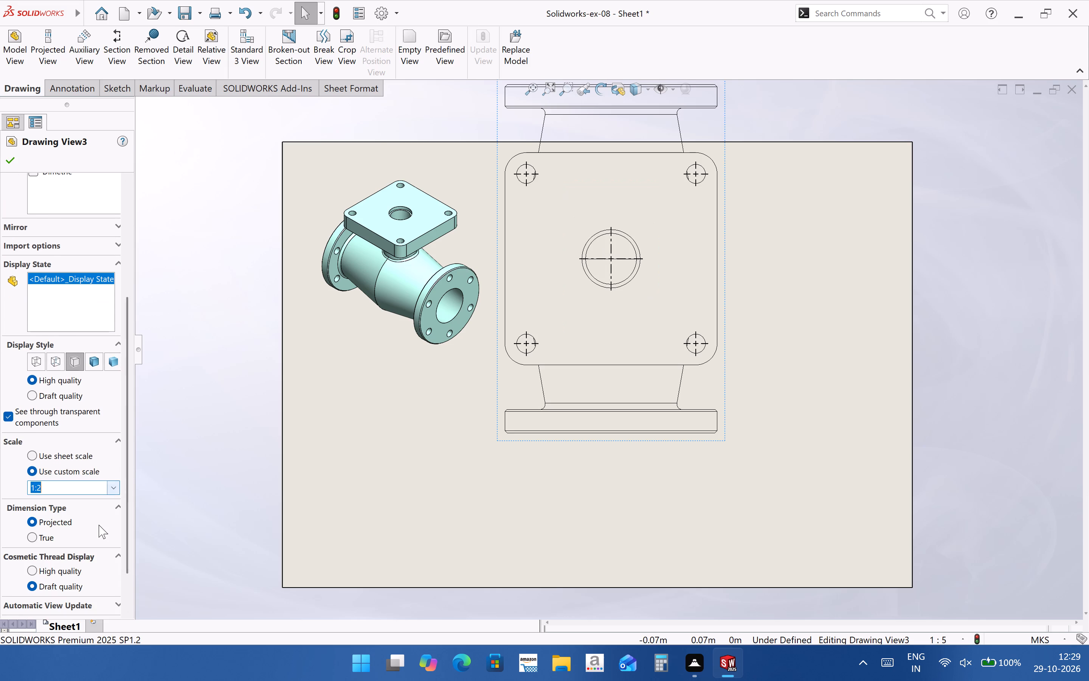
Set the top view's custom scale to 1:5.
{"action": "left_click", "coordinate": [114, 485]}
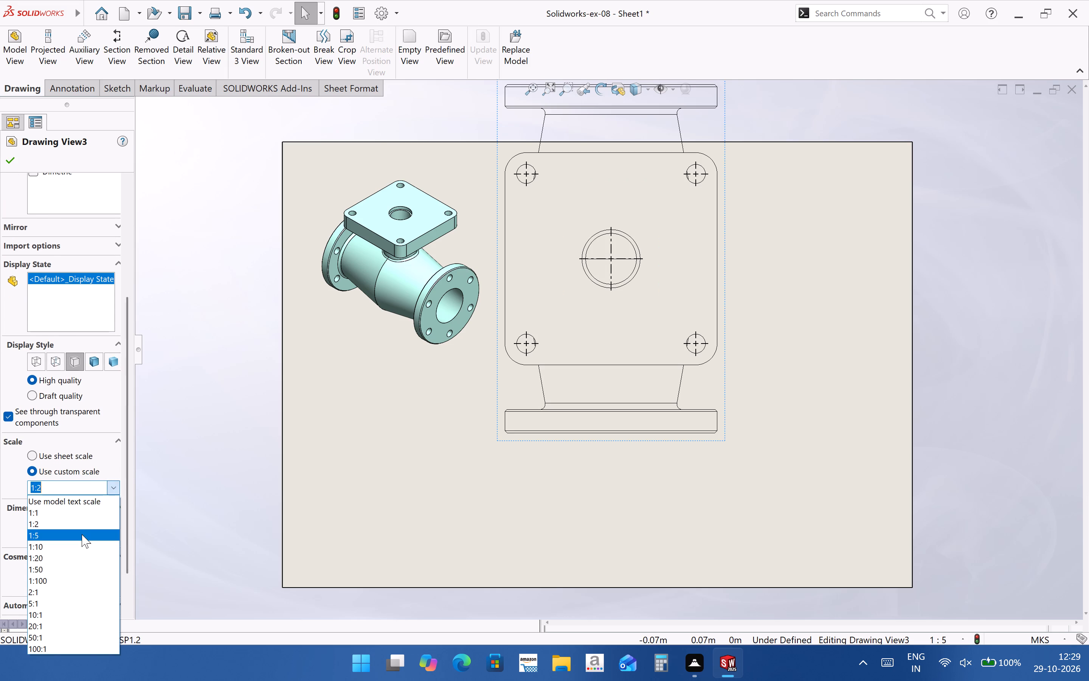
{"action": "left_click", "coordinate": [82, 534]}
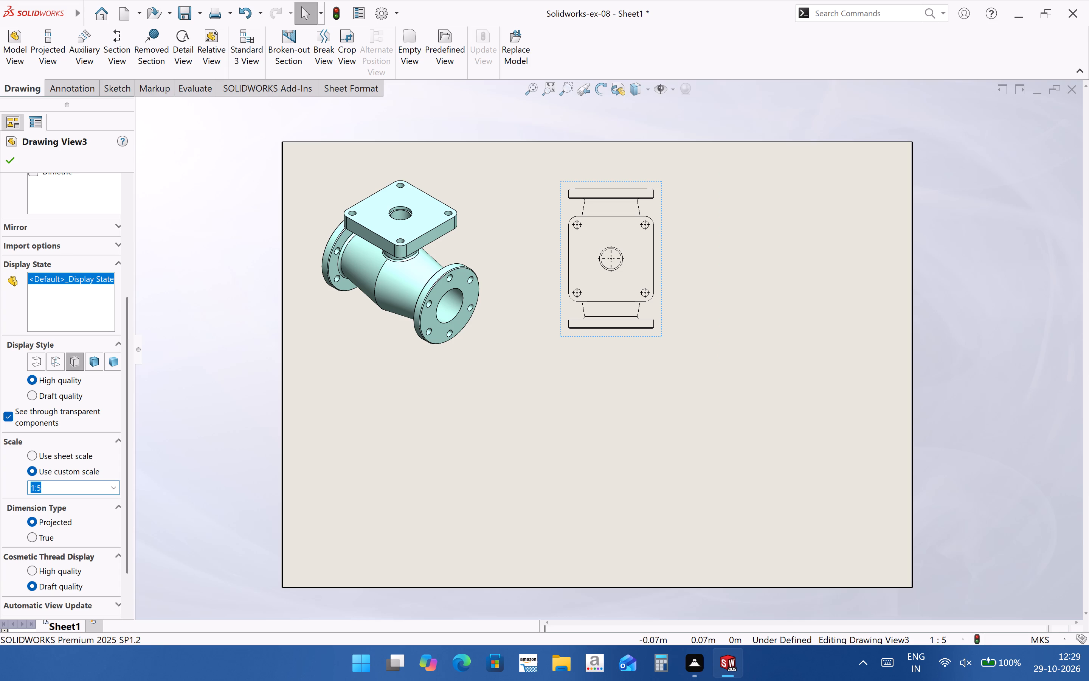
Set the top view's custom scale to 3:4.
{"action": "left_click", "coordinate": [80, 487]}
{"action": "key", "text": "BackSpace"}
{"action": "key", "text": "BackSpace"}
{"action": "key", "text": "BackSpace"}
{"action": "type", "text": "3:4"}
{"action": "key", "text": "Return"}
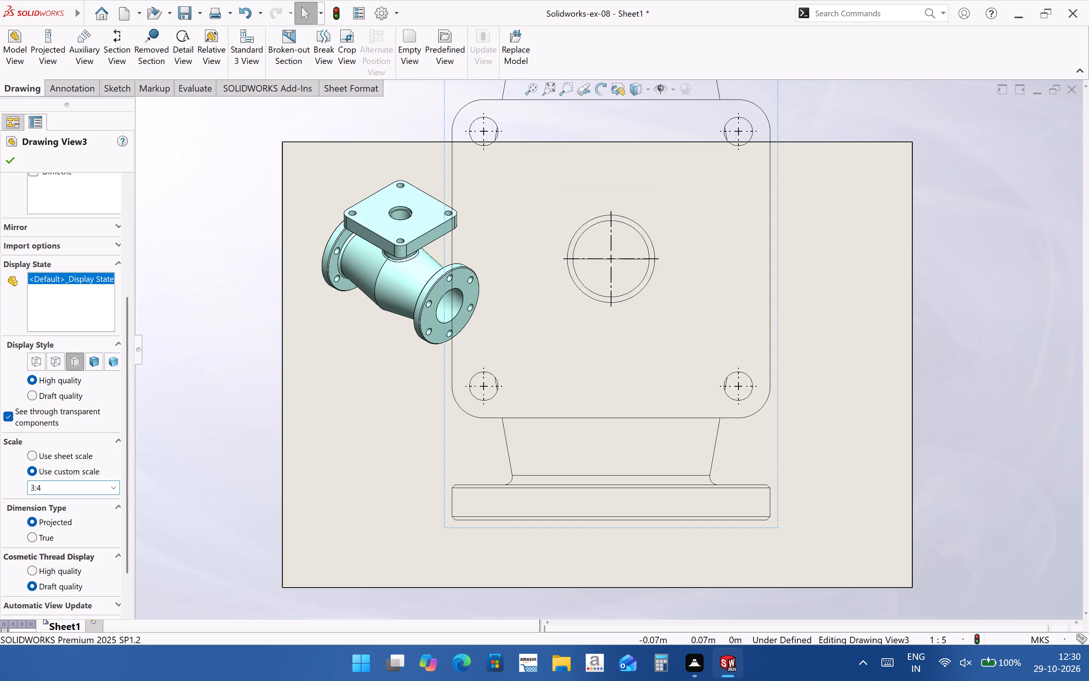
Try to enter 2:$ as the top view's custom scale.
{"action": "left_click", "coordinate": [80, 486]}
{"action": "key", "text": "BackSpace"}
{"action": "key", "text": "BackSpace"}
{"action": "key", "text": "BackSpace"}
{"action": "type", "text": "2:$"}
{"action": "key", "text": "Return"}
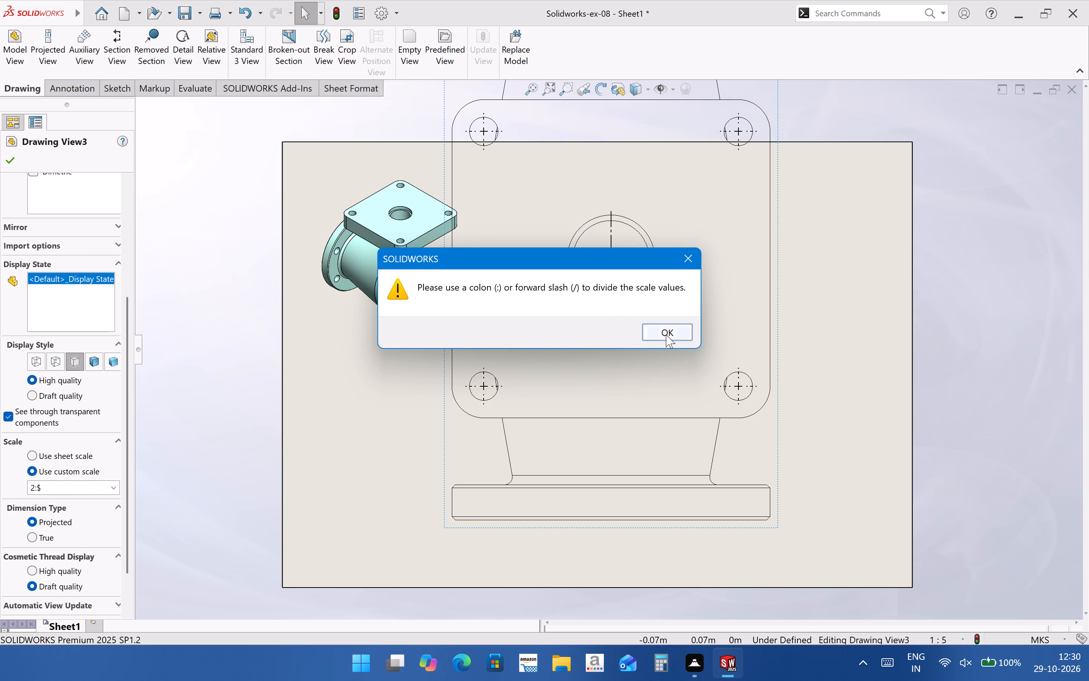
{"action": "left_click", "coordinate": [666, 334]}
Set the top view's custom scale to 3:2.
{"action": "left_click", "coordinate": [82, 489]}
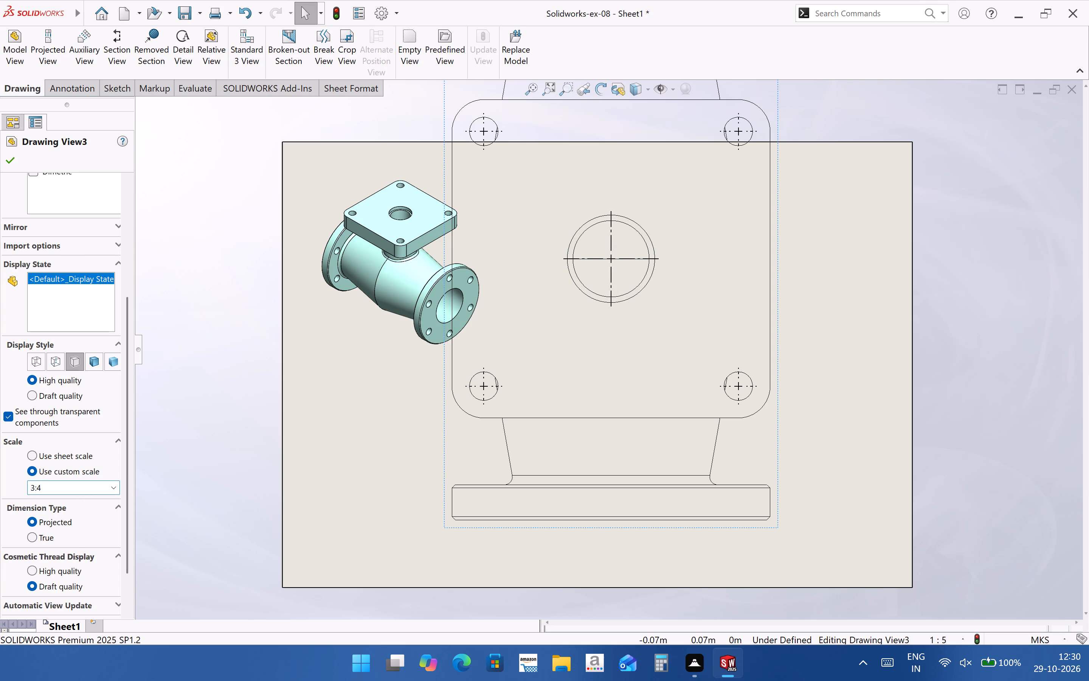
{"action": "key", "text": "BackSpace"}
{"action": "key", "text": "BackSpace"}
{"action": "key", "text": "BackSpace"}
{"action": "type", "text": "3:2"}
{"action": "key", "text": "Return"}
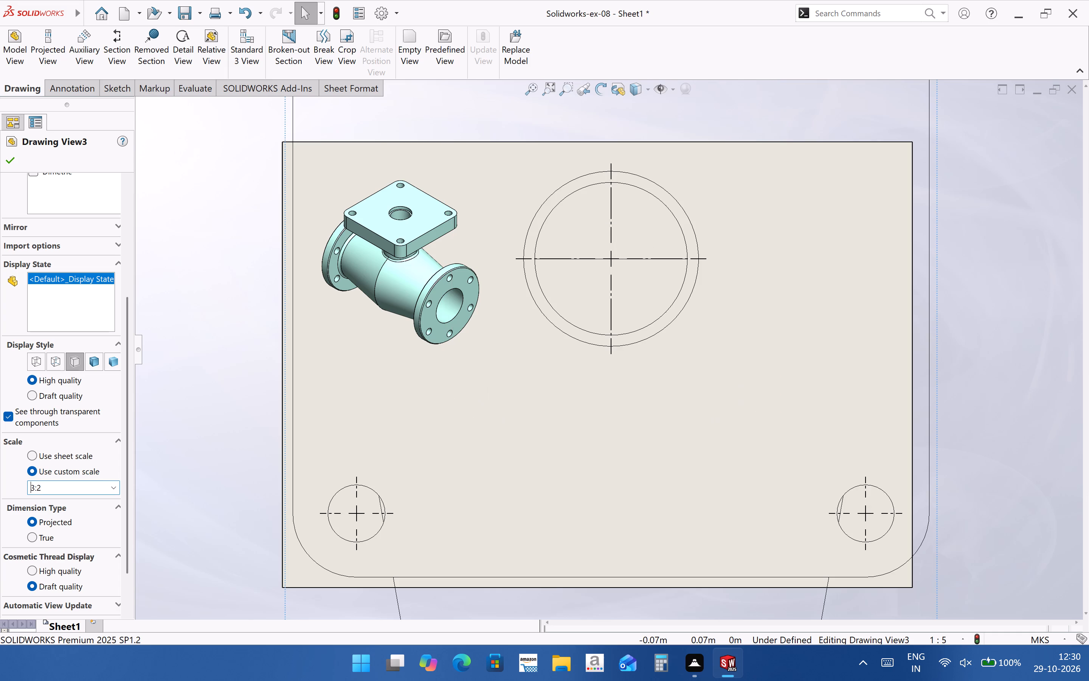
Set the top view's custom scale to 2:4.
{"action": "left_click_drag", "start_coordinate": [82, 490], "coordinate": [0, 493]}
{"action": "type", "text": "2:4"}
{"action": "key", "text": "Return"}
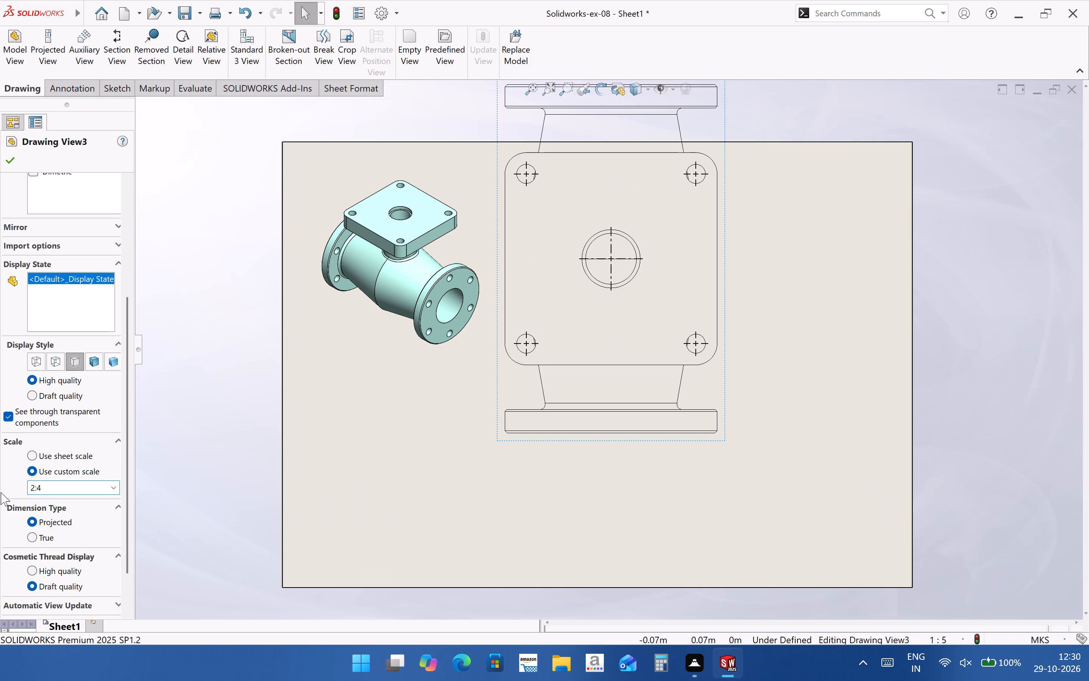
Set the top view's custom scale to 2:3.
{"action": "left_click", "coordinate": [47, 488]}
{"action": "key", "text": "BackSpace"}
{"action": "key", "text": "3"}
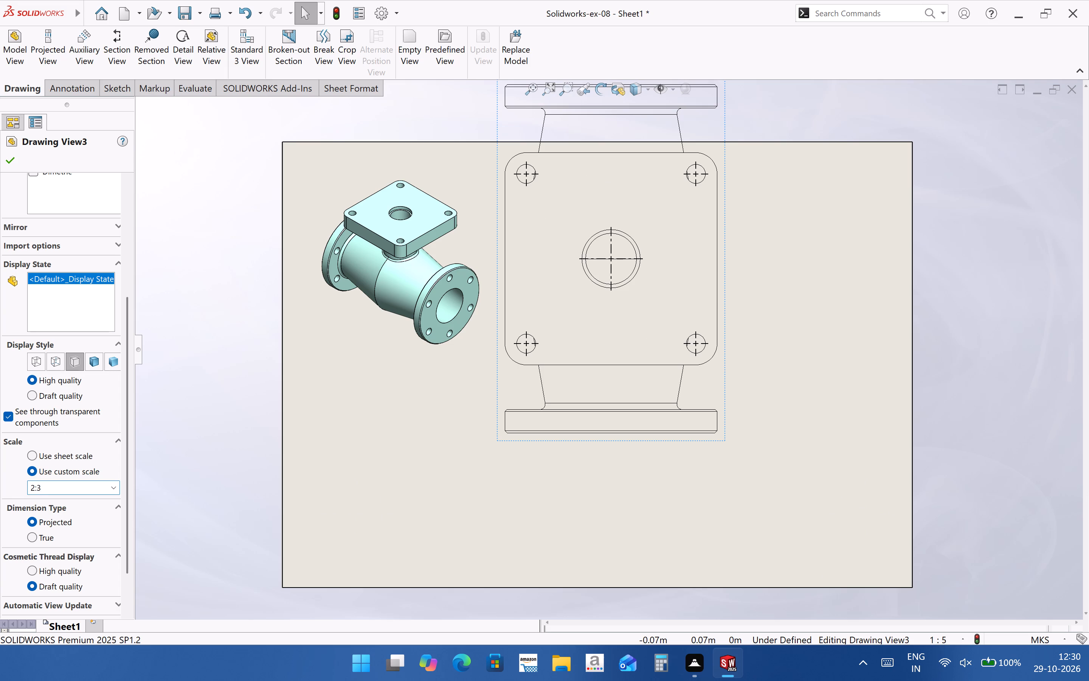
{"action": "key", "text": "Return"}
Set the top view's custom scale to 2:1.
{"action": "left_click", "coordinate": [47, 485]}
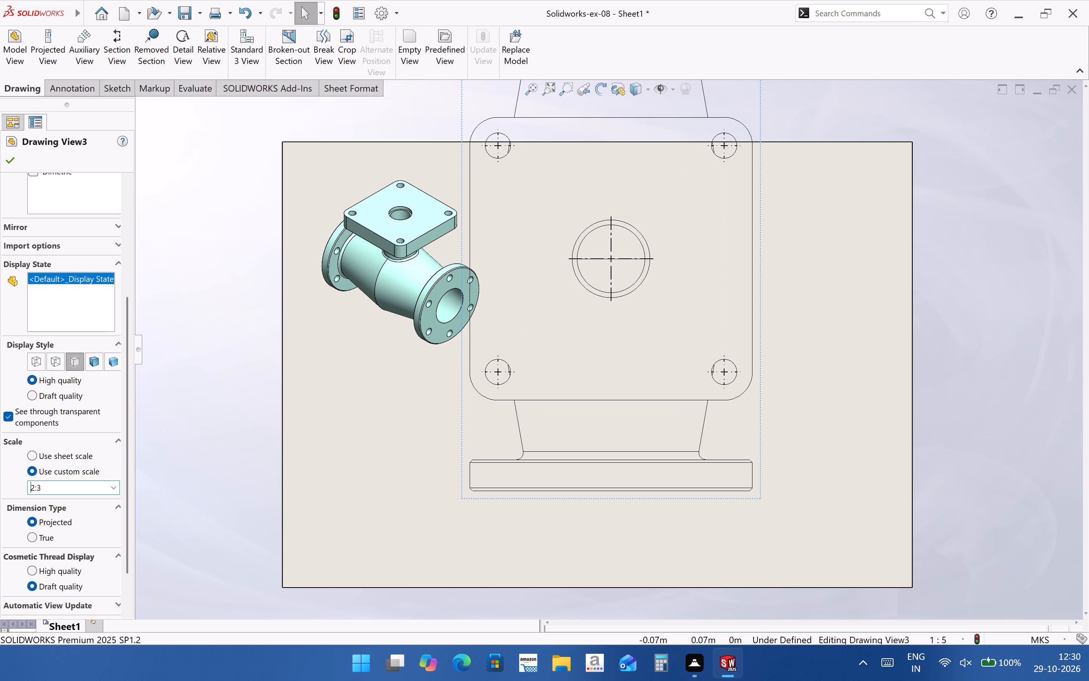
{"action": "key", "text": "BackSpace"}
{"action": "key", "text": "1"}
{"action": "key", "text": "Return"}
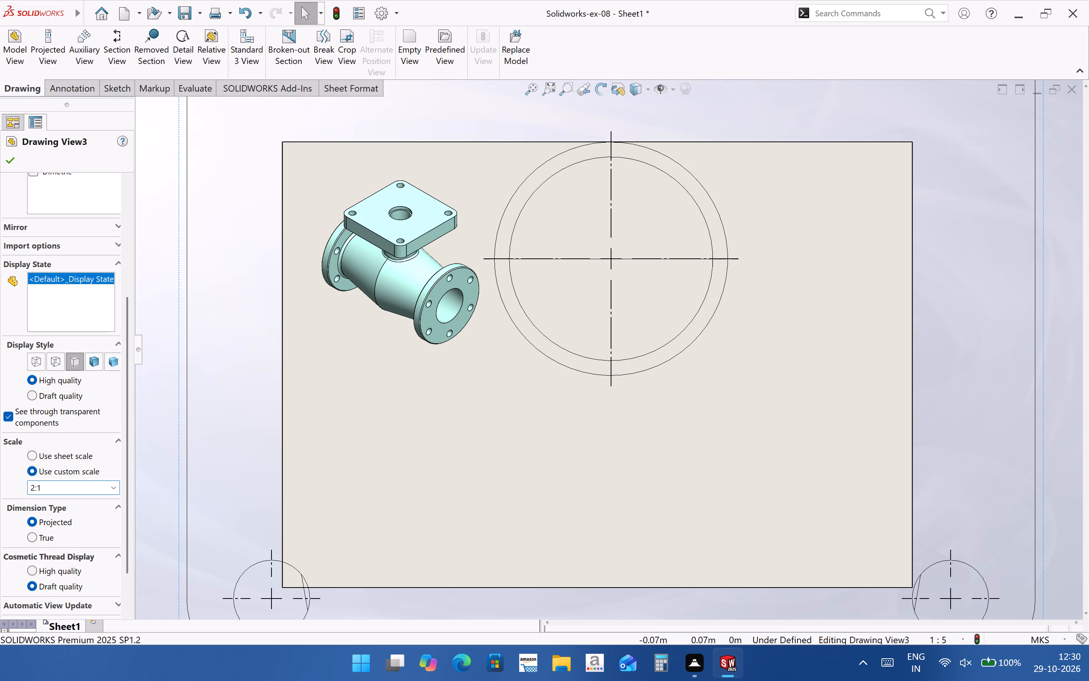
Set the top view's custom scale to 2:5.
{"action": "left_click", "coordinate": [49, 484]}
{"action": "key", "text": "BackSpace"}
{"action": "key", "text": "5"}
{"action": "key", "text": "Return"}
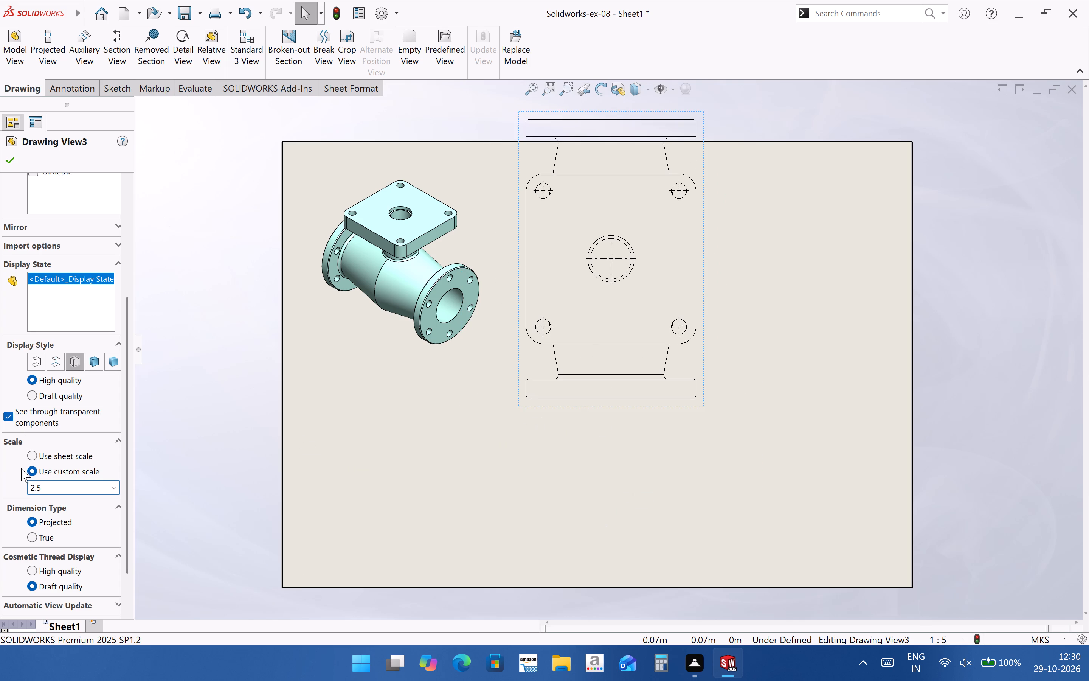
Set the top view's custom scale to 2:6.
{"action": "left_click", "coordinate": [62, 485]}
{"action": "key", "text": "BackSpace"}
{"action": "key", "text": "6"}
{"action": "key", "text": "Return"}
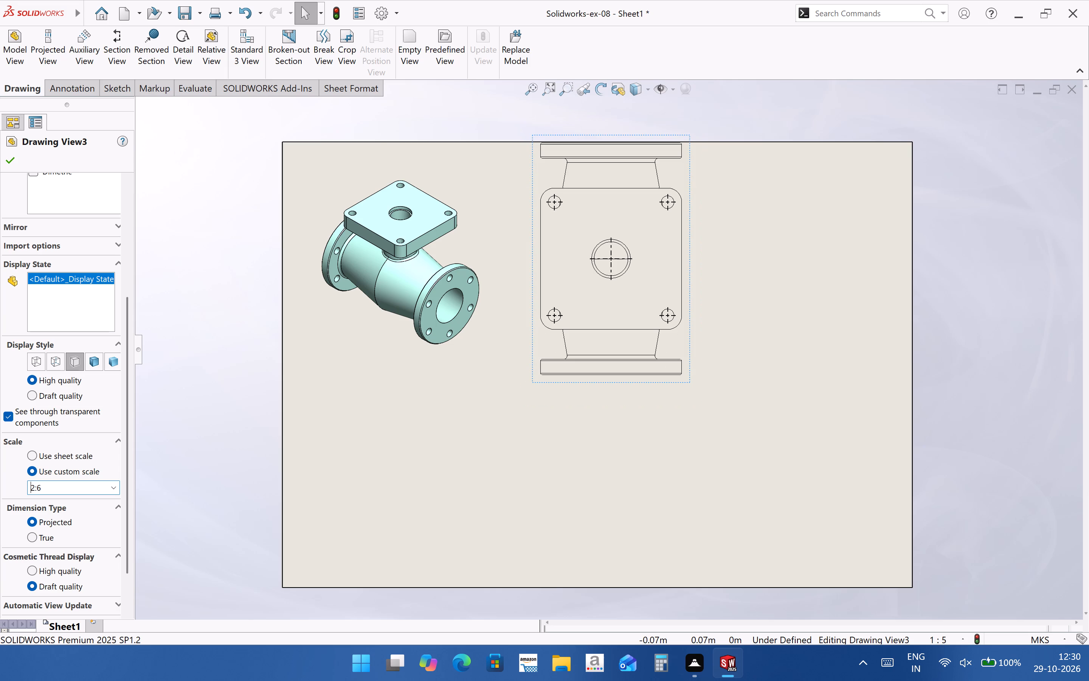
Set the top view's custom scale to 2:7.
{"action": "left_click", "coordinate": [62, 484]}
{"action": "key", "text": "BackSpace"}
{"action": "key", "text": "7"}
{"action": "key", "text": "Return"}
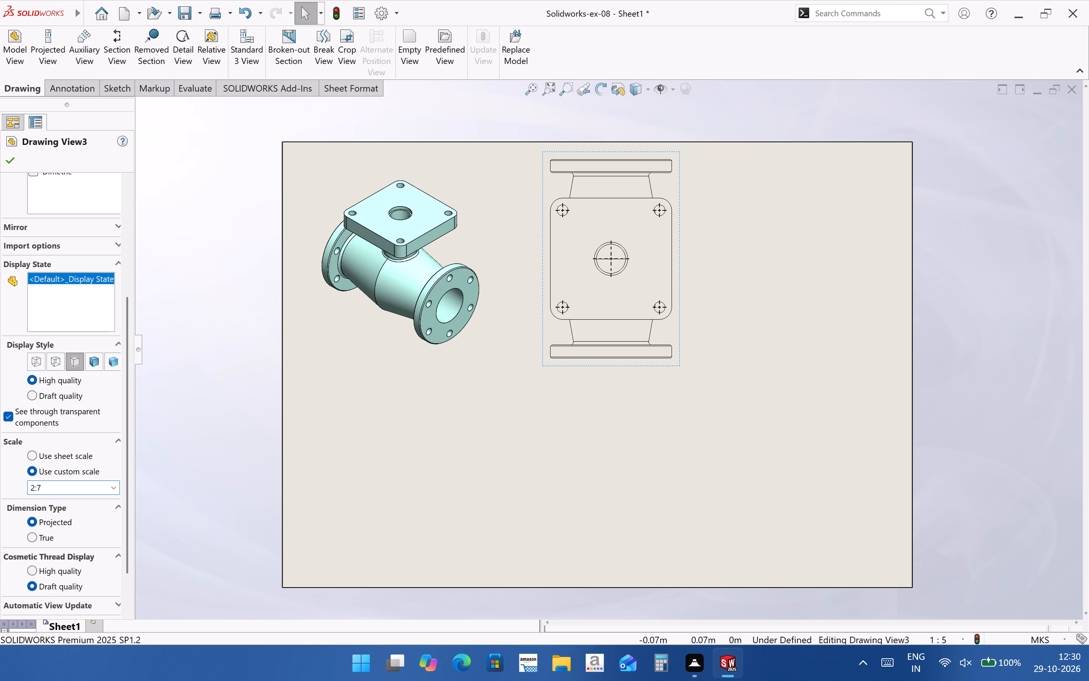
Set the top view's custom scale to 2:8 and leave the view's properties.
{"action": "left_click", "coordinate": [62, 480]}
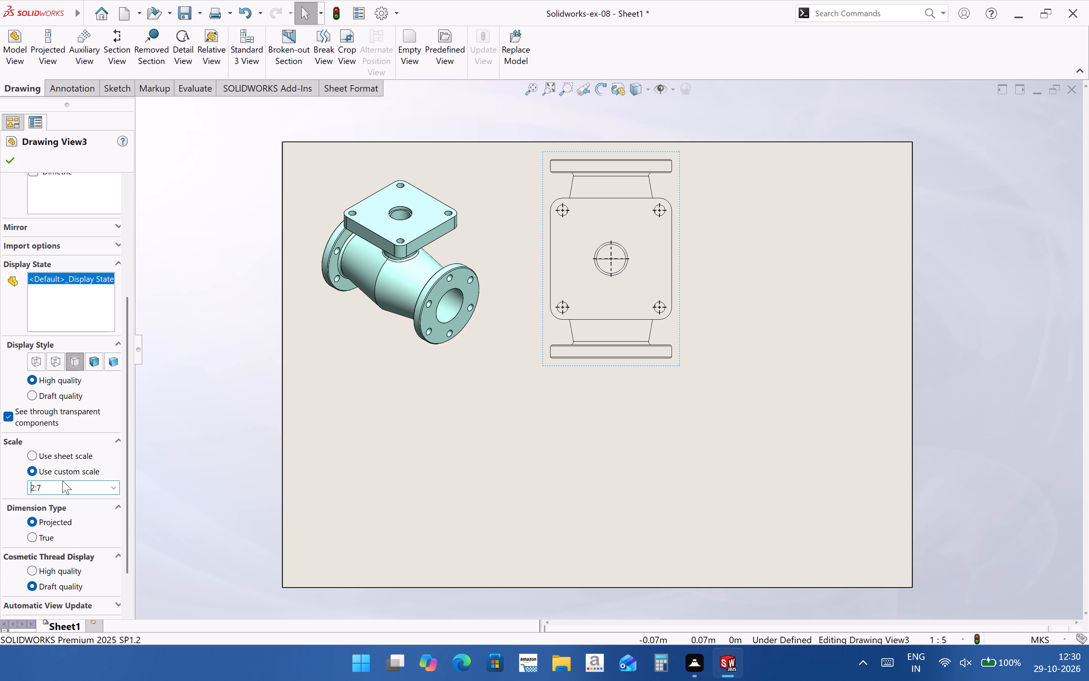
{"action": "left_click", "coordinate": [62, 480]}
{"action": "left_click", "coordinate": [56, 486]}
{"action": "key", "text": "BackSpace"}
{"action": "key", "text": "8"}
{"action": "key", "text": "Return"}
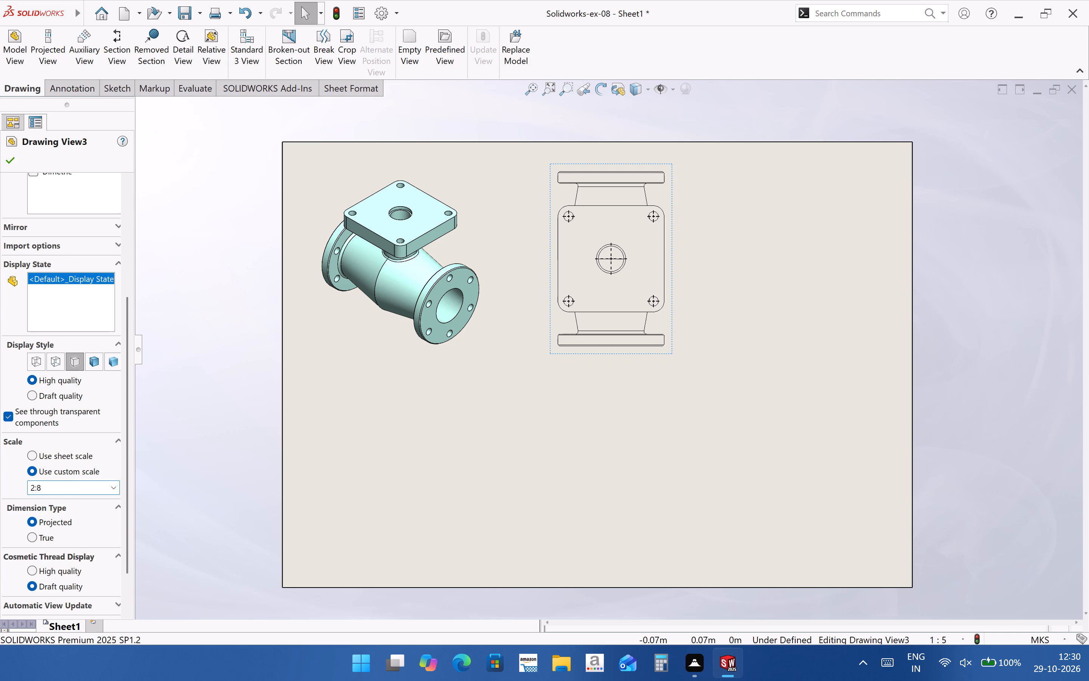
{"action": "left_click_drag", "start_coordinate": [366, 537], "coordinate": [370, 537]}
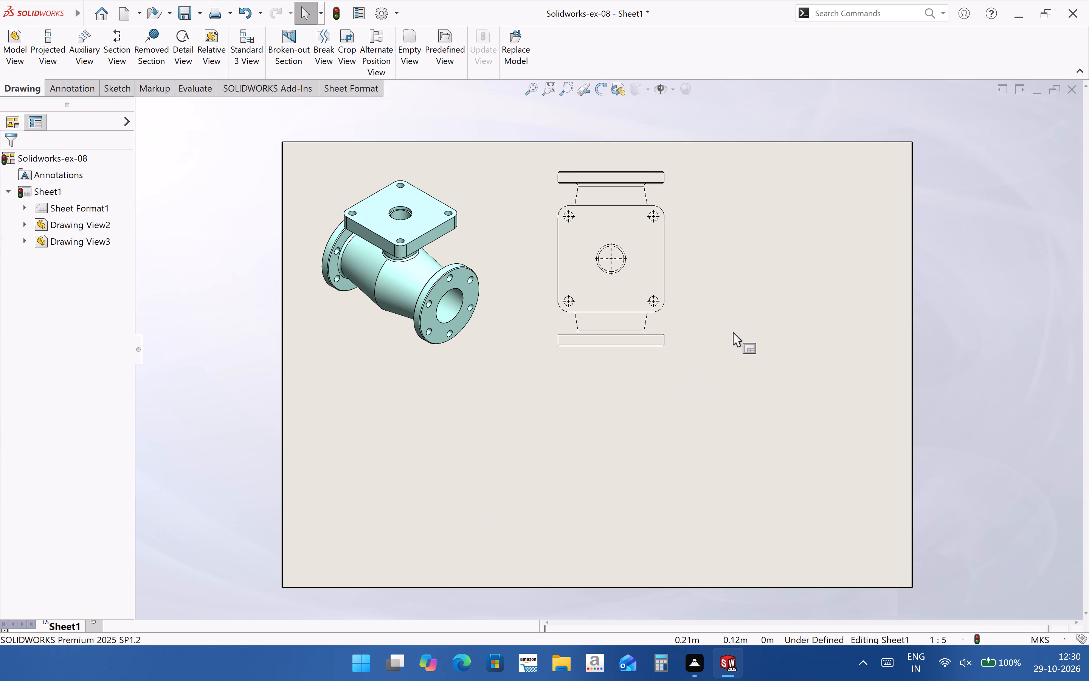
Move the top view slightly down and away from the isometric view on the sheet.
{"action": "left_click", "coordinate": [647, 320]}
{"action": "left_click", "coordinate": [706, 376]}
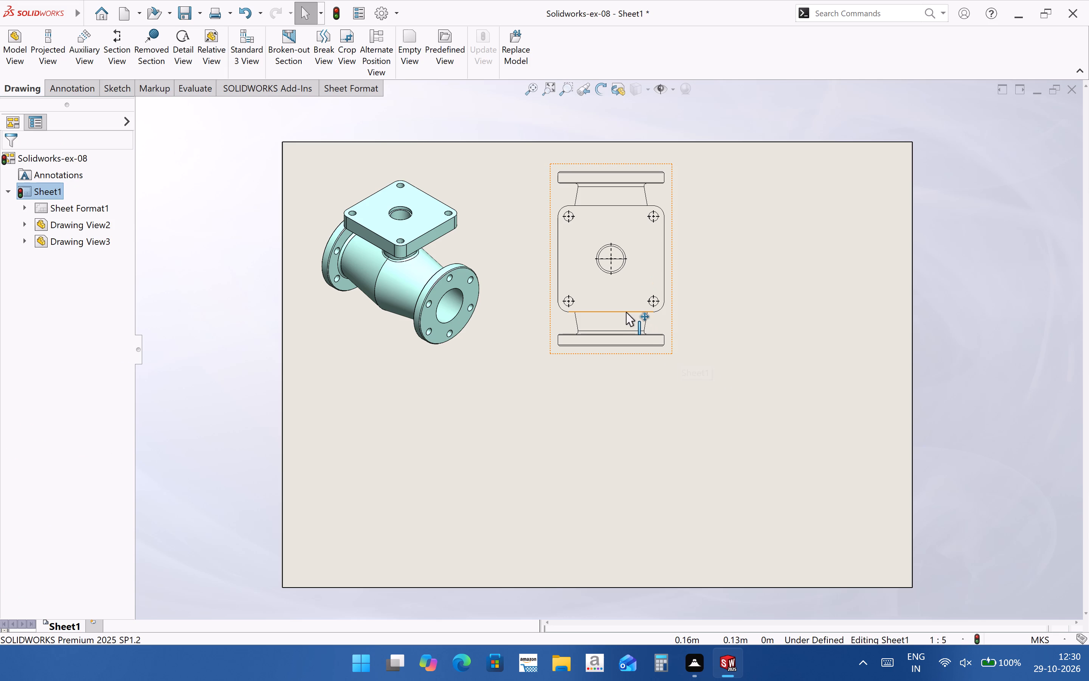
{"action": "left_click", "coordinate": [670, 326]}
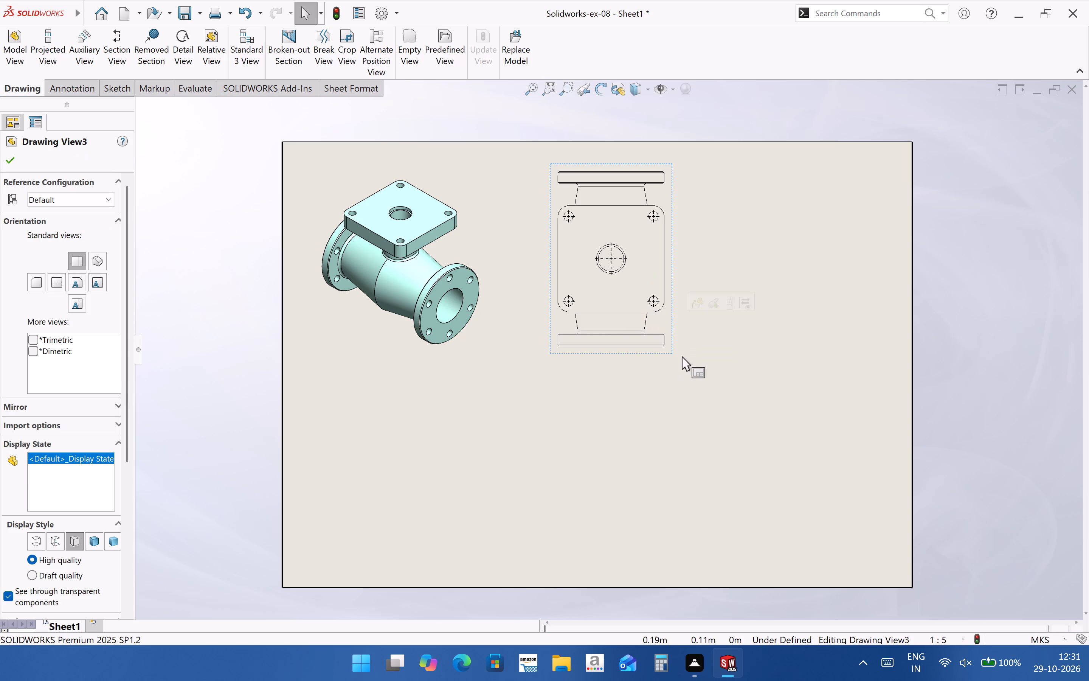
{"action": "left_click_drag", "start_coordinate": [672, 355], "coordinate": [677, 366]}
{"action": "left_click", "coordinate": [706, 400]}
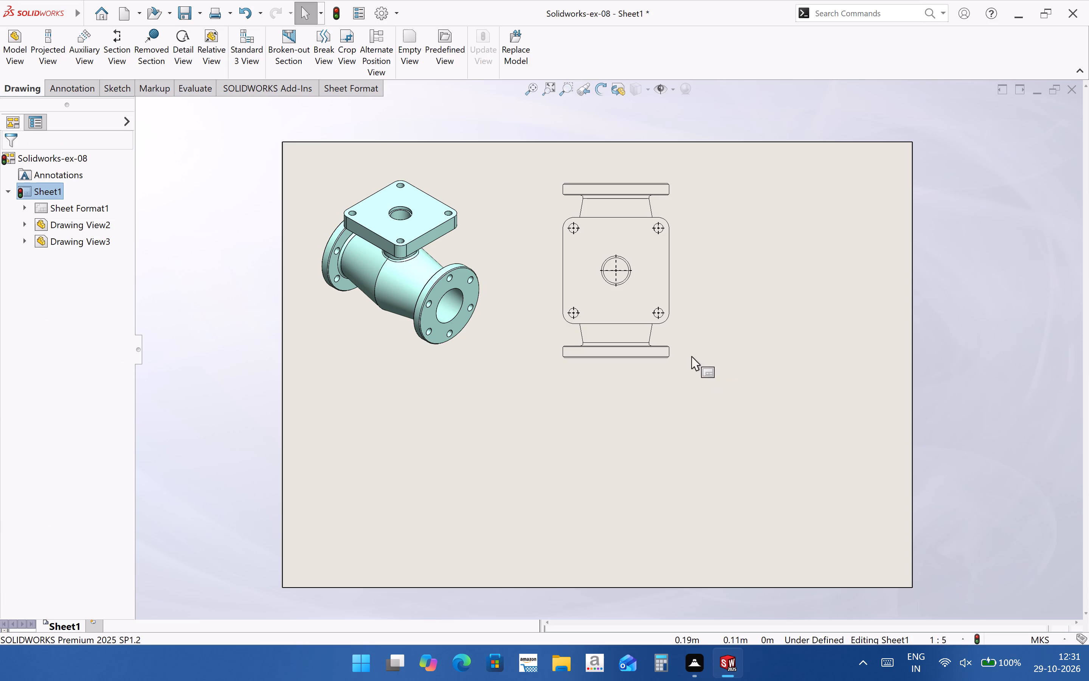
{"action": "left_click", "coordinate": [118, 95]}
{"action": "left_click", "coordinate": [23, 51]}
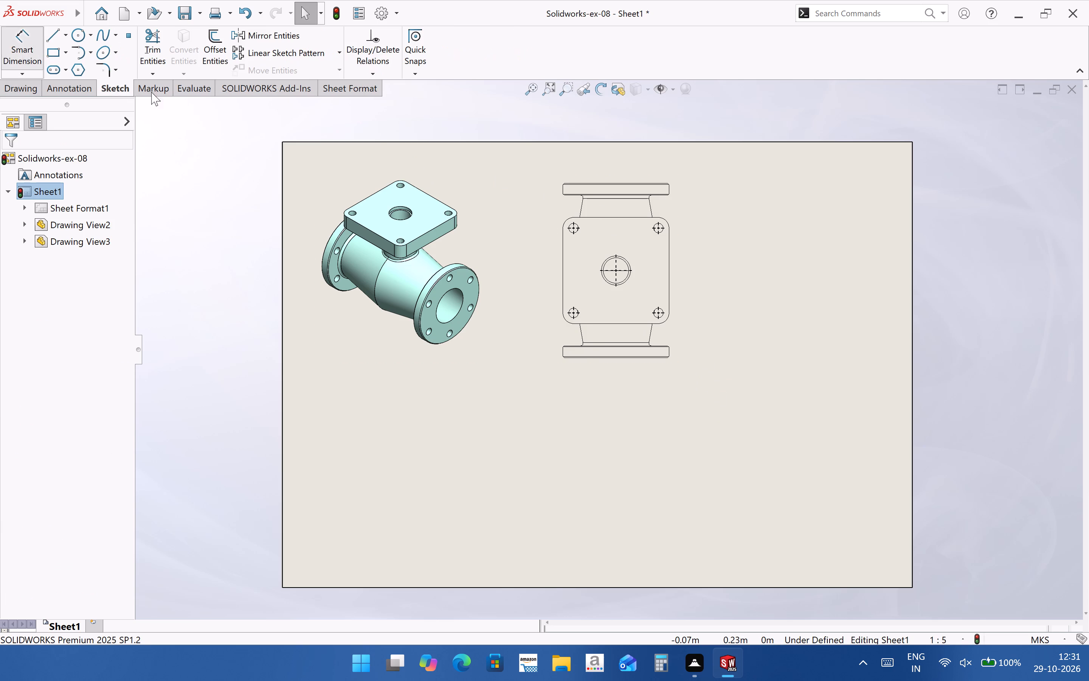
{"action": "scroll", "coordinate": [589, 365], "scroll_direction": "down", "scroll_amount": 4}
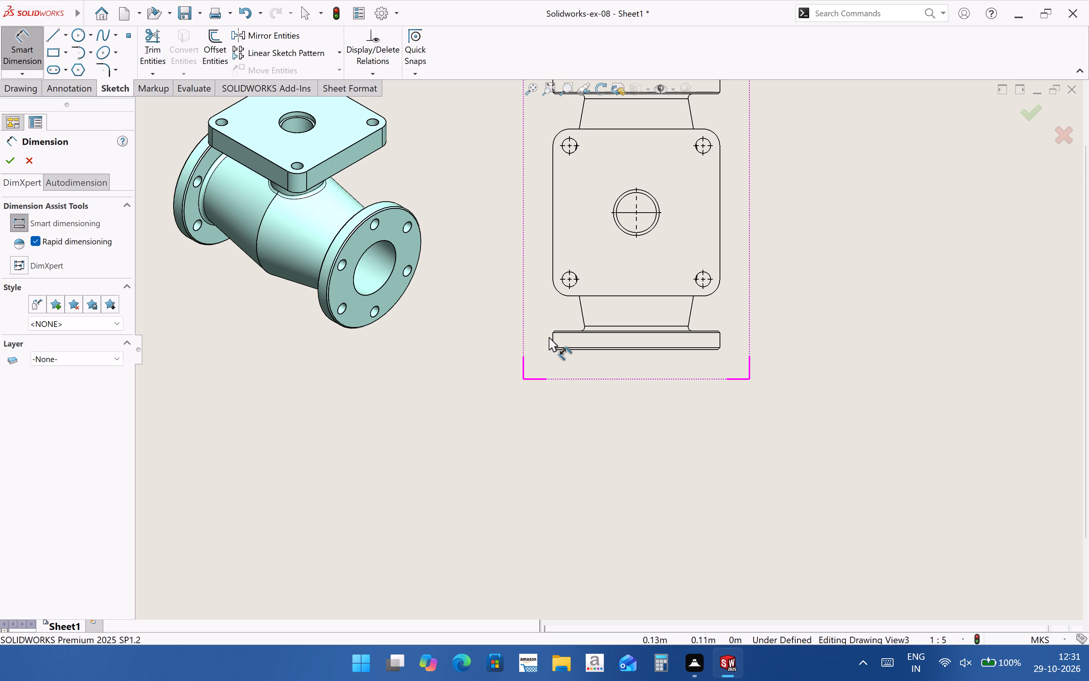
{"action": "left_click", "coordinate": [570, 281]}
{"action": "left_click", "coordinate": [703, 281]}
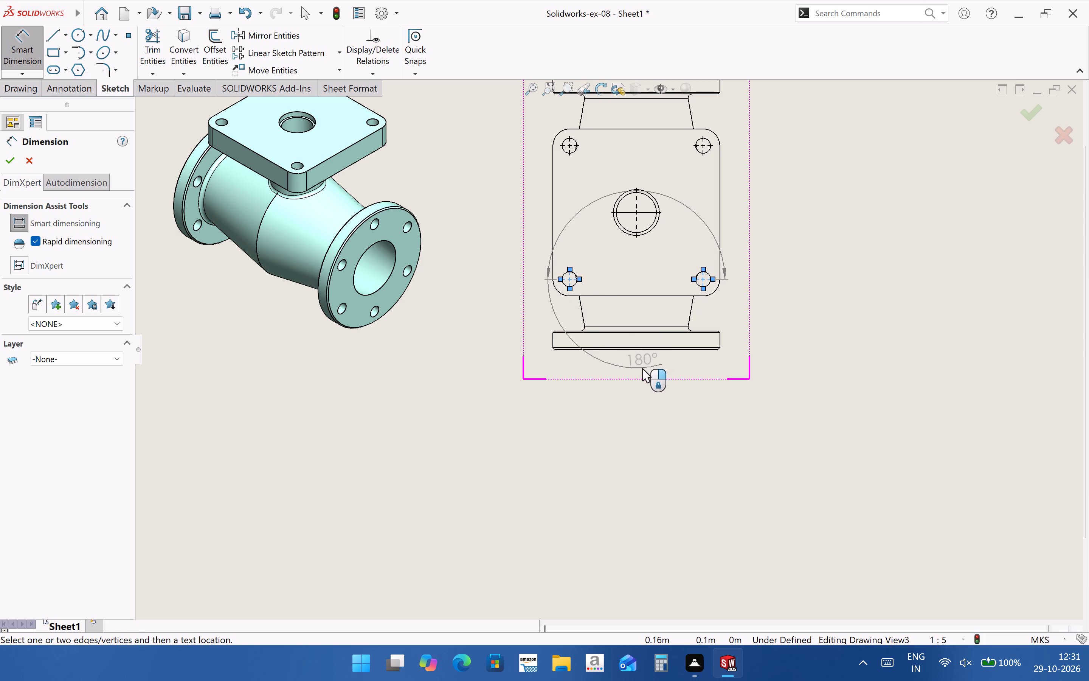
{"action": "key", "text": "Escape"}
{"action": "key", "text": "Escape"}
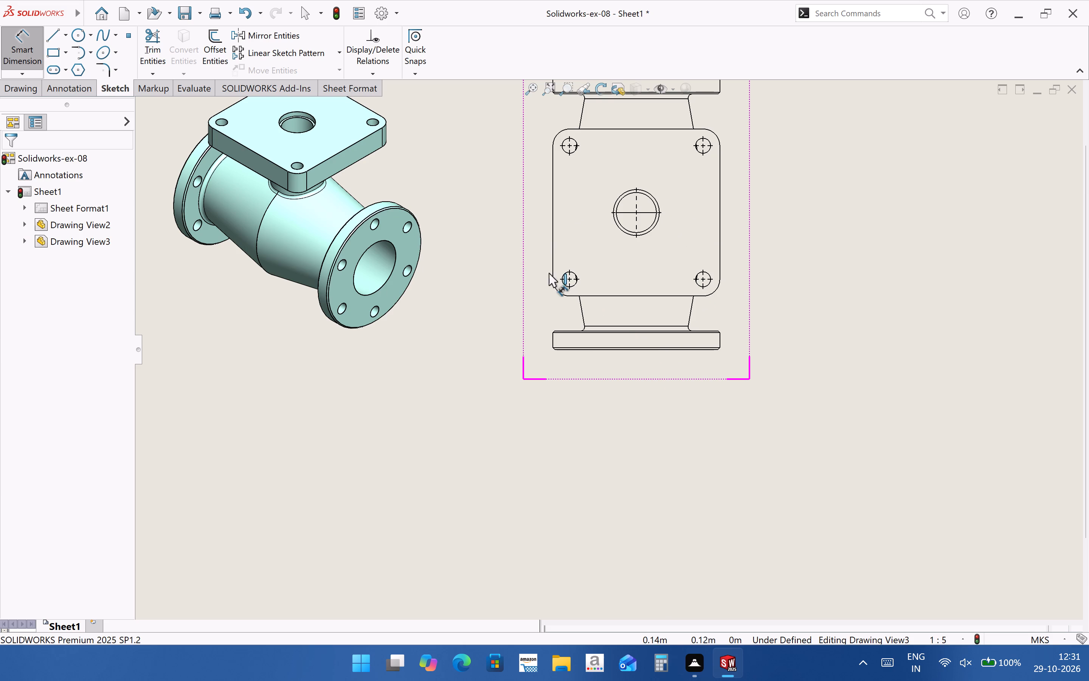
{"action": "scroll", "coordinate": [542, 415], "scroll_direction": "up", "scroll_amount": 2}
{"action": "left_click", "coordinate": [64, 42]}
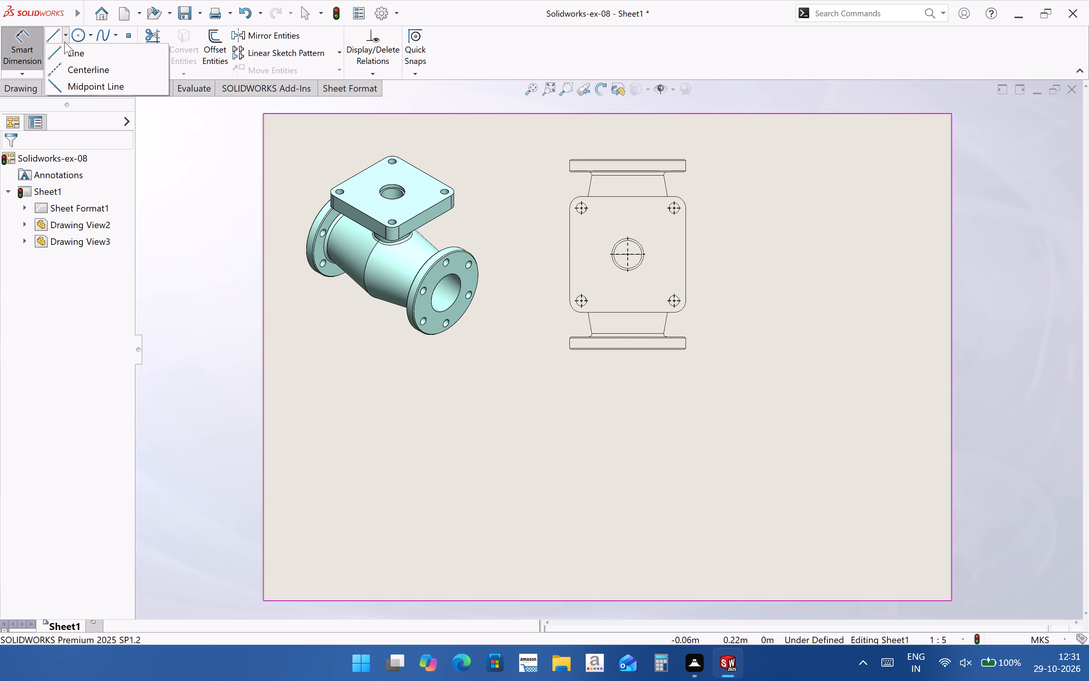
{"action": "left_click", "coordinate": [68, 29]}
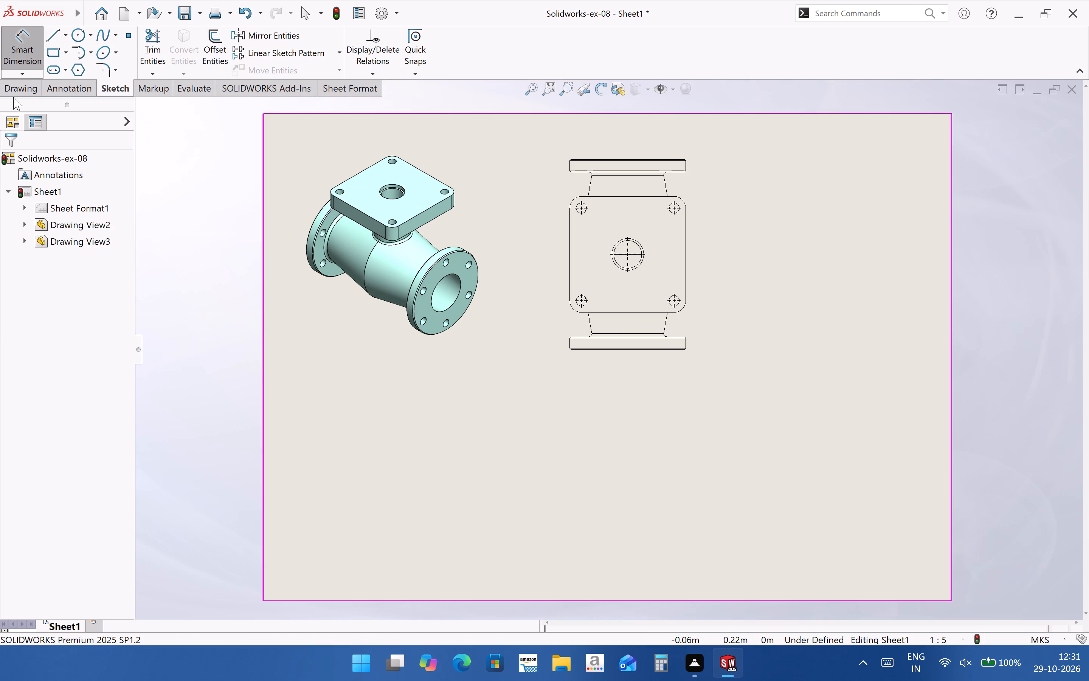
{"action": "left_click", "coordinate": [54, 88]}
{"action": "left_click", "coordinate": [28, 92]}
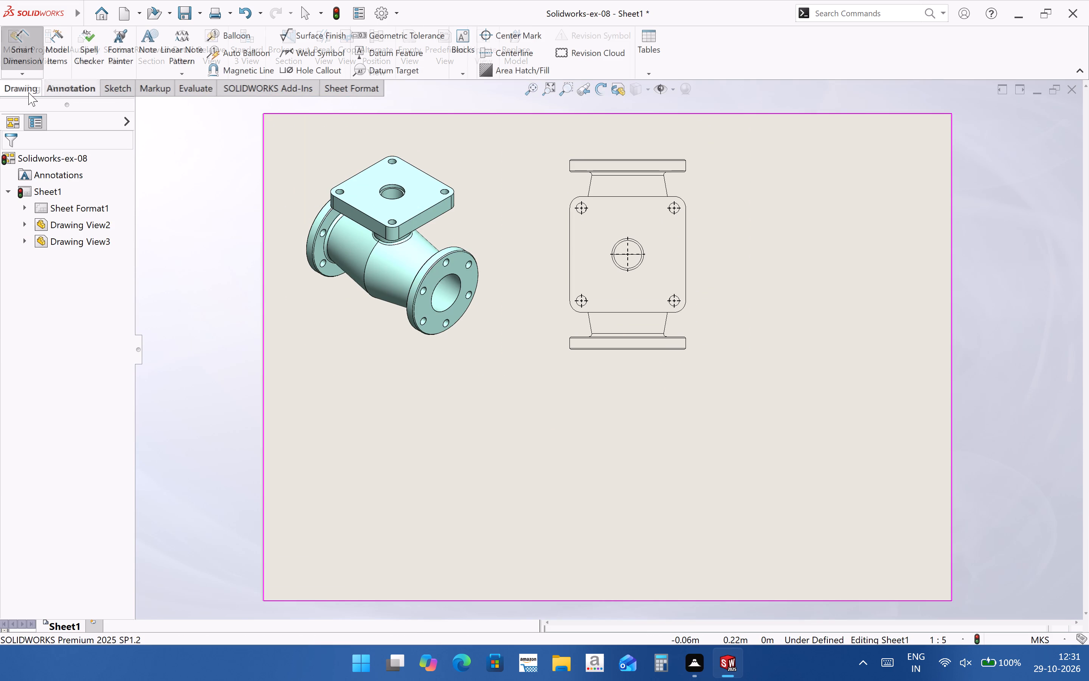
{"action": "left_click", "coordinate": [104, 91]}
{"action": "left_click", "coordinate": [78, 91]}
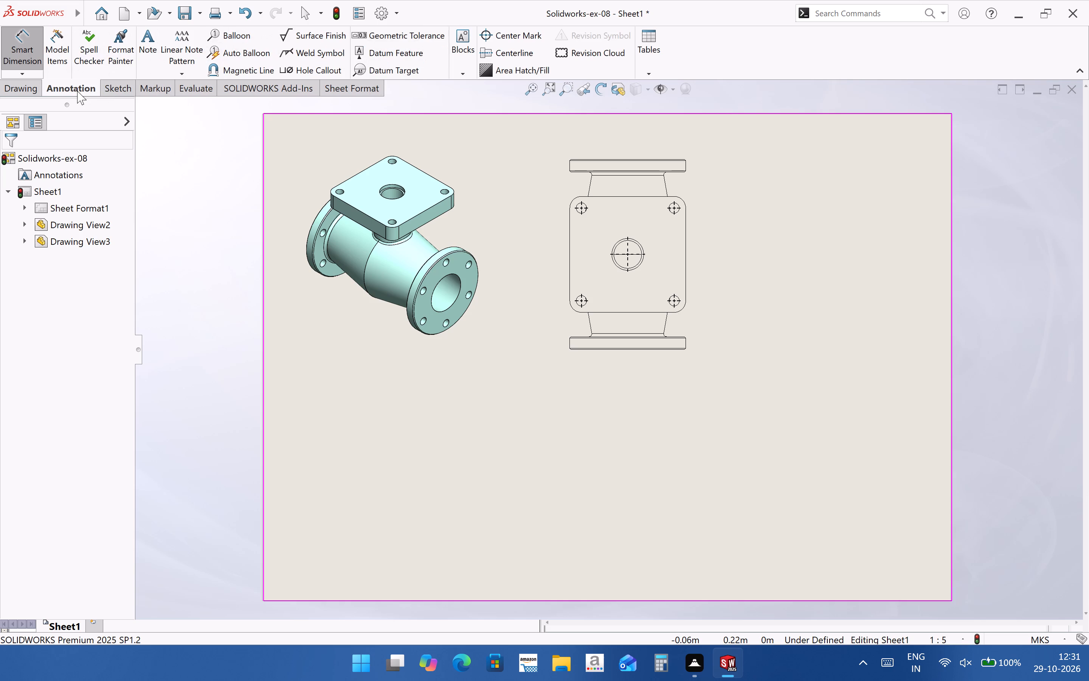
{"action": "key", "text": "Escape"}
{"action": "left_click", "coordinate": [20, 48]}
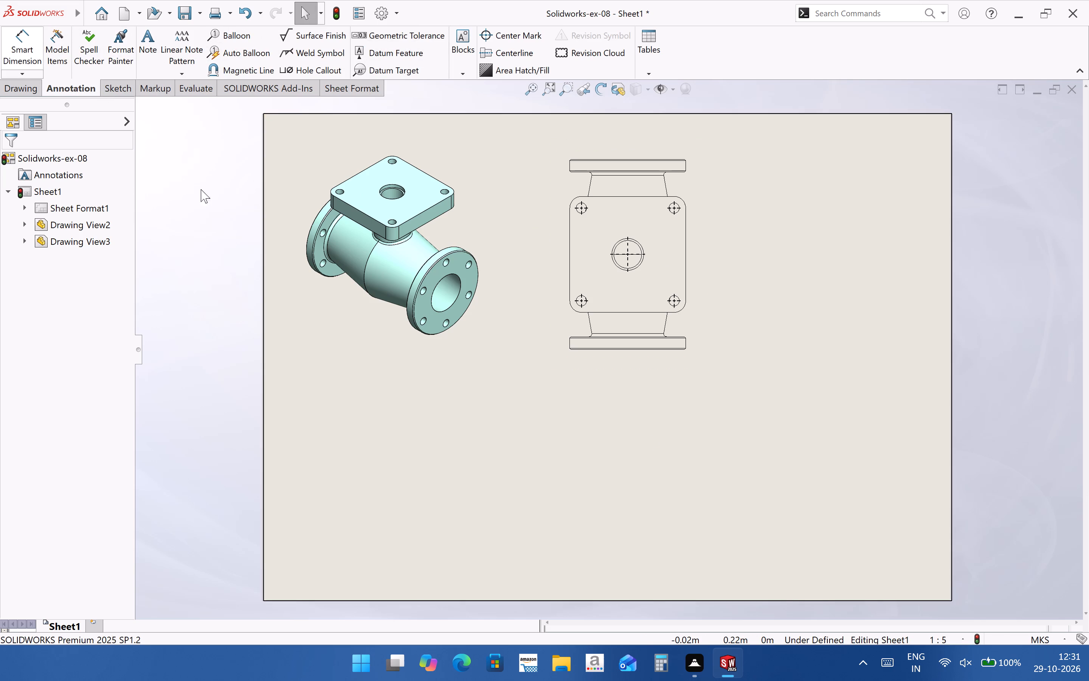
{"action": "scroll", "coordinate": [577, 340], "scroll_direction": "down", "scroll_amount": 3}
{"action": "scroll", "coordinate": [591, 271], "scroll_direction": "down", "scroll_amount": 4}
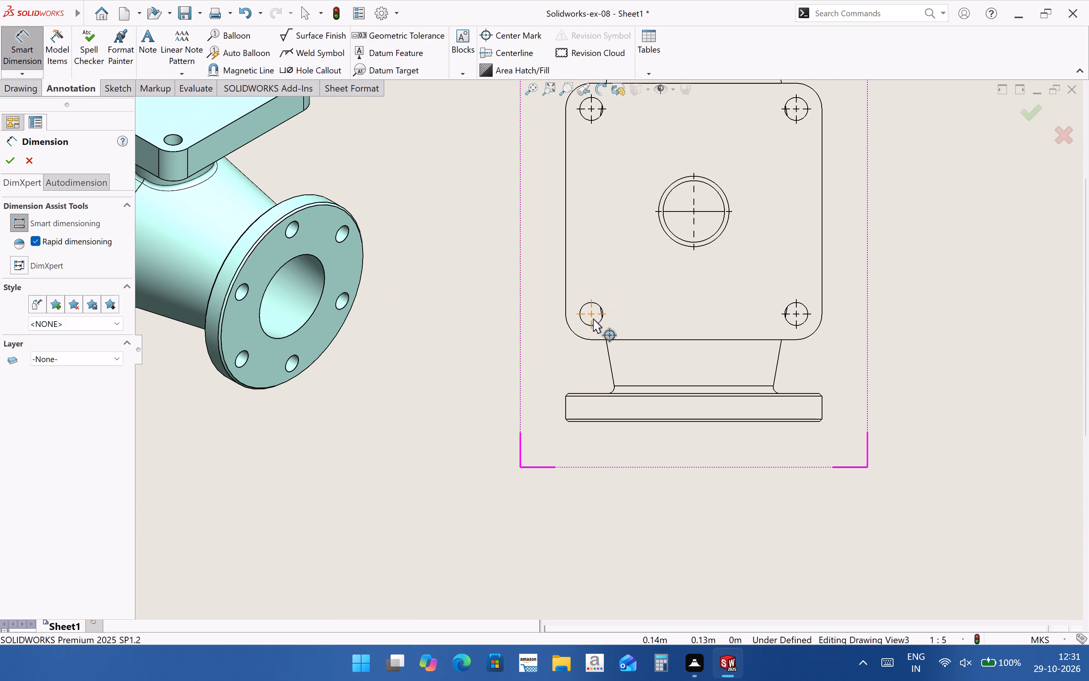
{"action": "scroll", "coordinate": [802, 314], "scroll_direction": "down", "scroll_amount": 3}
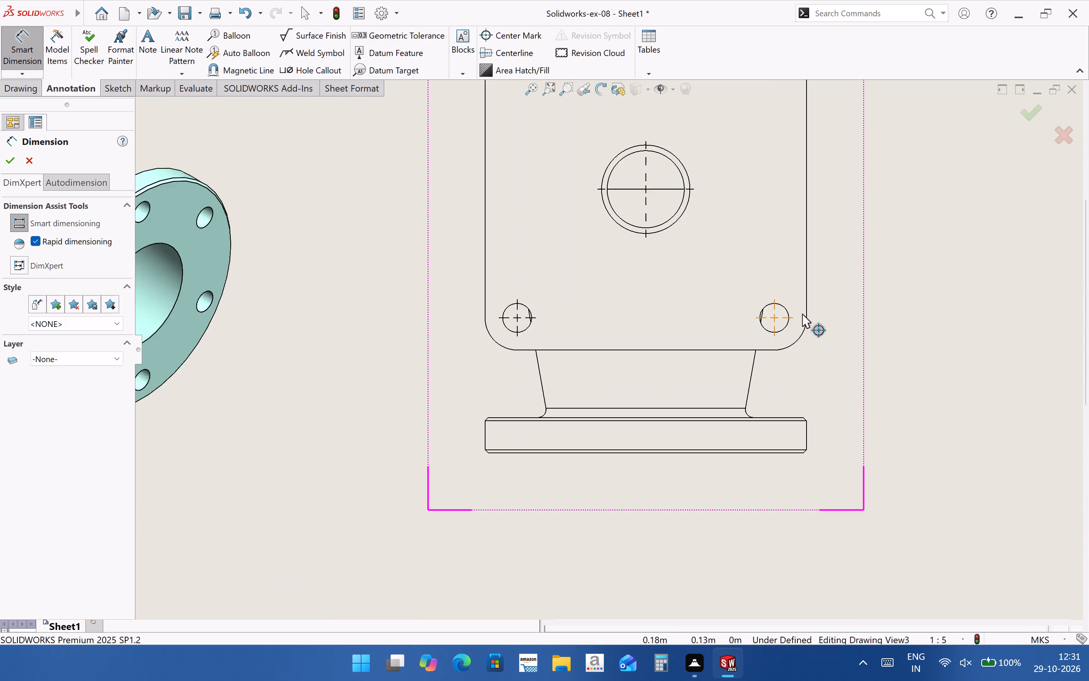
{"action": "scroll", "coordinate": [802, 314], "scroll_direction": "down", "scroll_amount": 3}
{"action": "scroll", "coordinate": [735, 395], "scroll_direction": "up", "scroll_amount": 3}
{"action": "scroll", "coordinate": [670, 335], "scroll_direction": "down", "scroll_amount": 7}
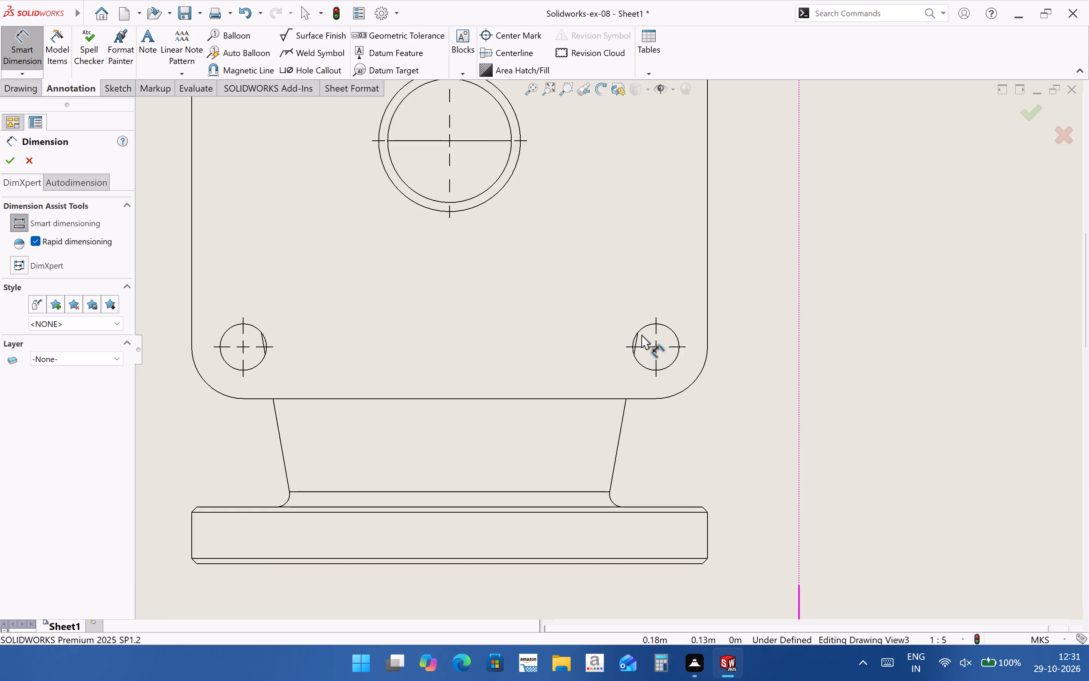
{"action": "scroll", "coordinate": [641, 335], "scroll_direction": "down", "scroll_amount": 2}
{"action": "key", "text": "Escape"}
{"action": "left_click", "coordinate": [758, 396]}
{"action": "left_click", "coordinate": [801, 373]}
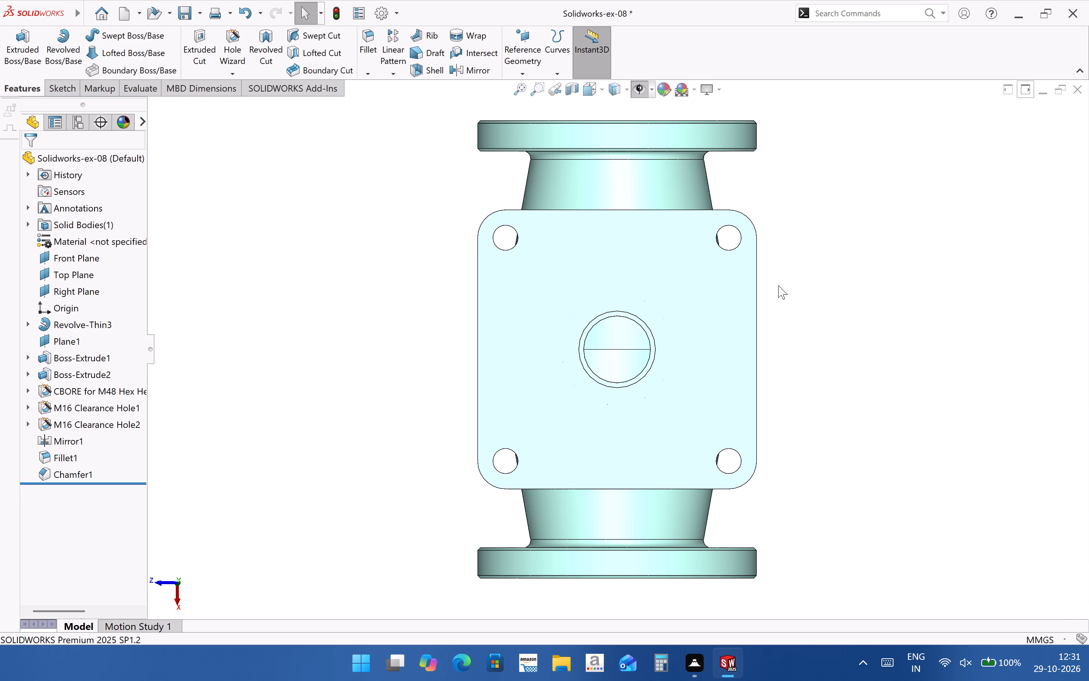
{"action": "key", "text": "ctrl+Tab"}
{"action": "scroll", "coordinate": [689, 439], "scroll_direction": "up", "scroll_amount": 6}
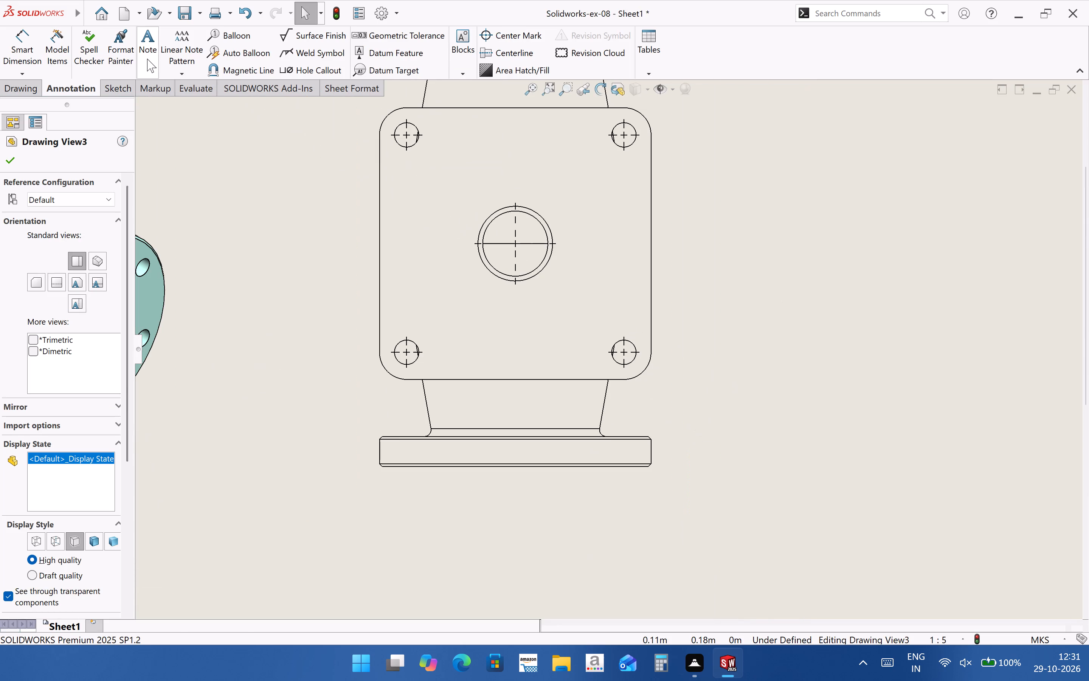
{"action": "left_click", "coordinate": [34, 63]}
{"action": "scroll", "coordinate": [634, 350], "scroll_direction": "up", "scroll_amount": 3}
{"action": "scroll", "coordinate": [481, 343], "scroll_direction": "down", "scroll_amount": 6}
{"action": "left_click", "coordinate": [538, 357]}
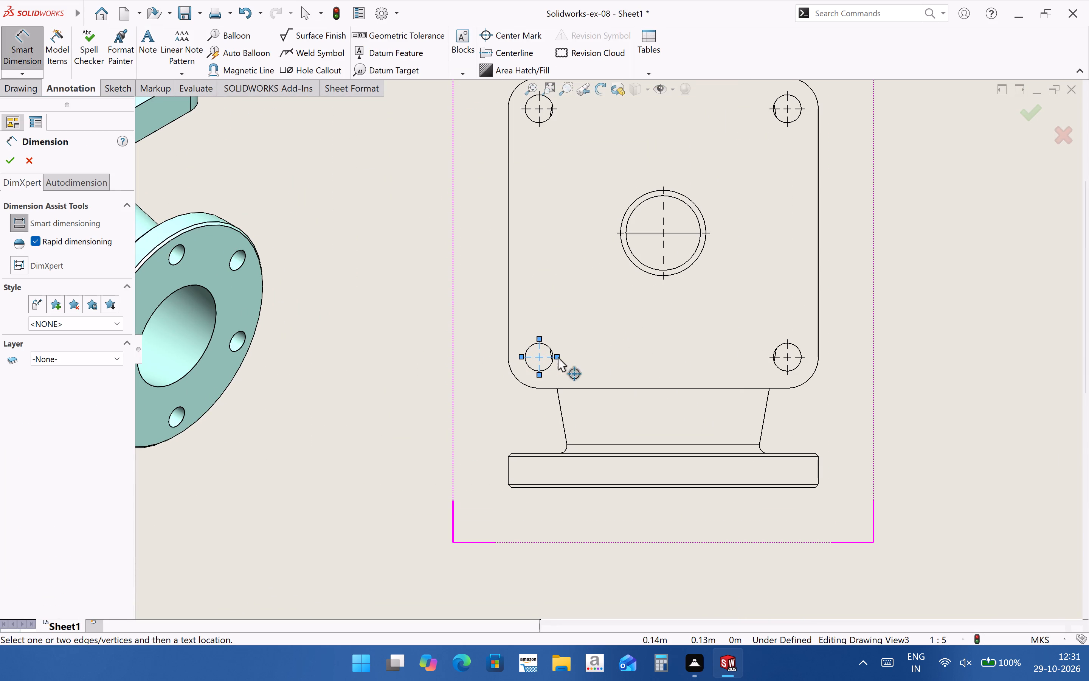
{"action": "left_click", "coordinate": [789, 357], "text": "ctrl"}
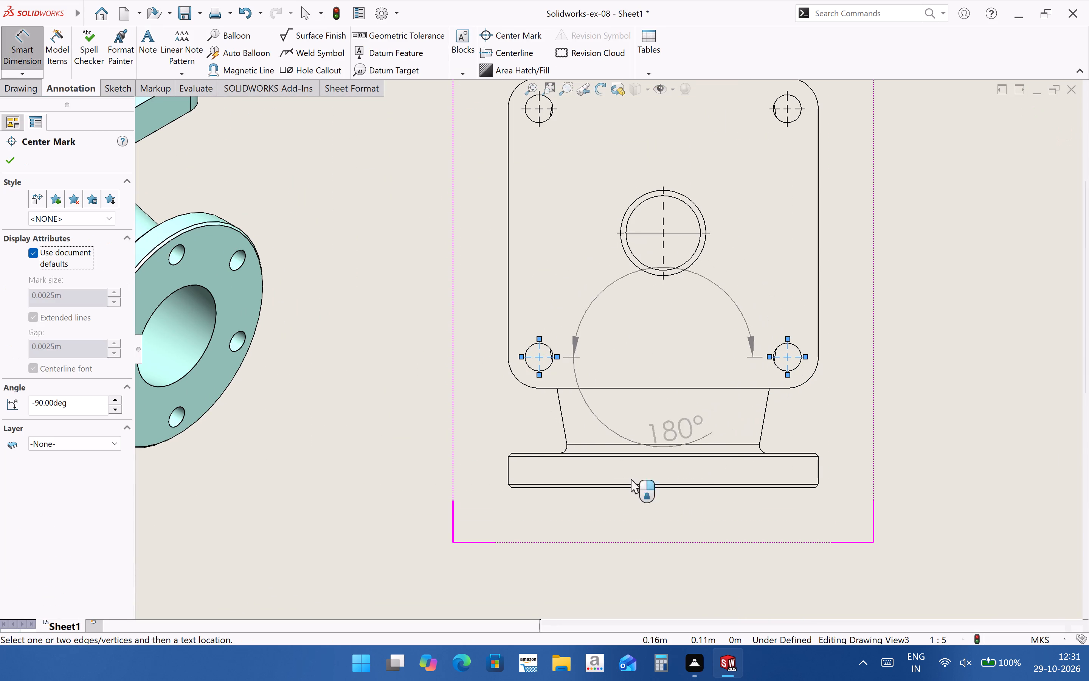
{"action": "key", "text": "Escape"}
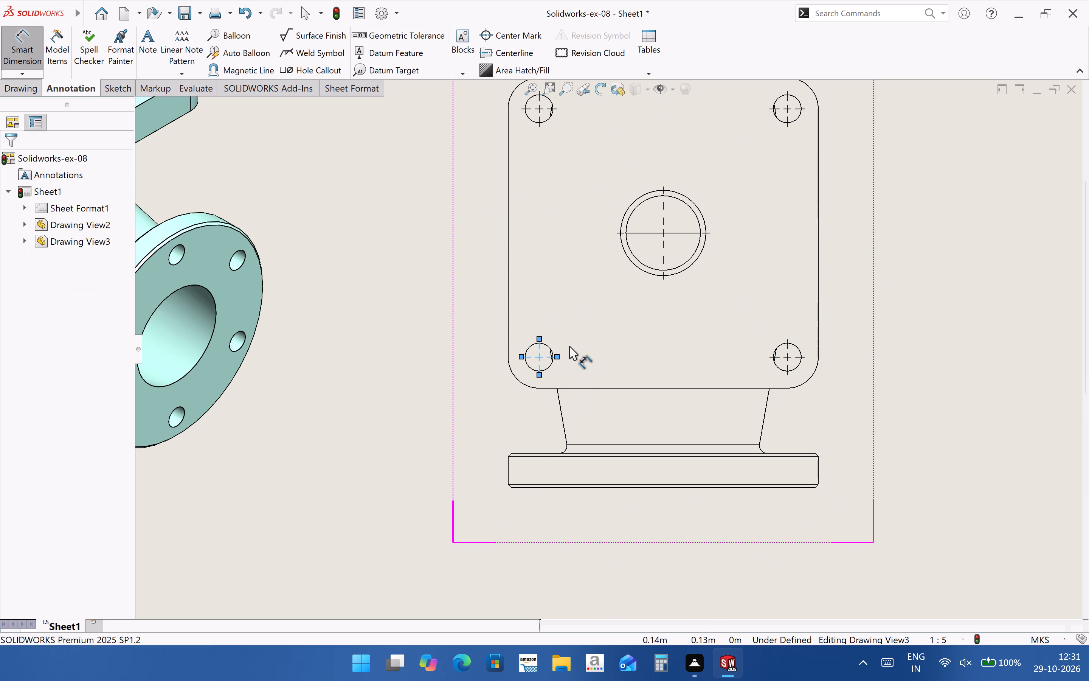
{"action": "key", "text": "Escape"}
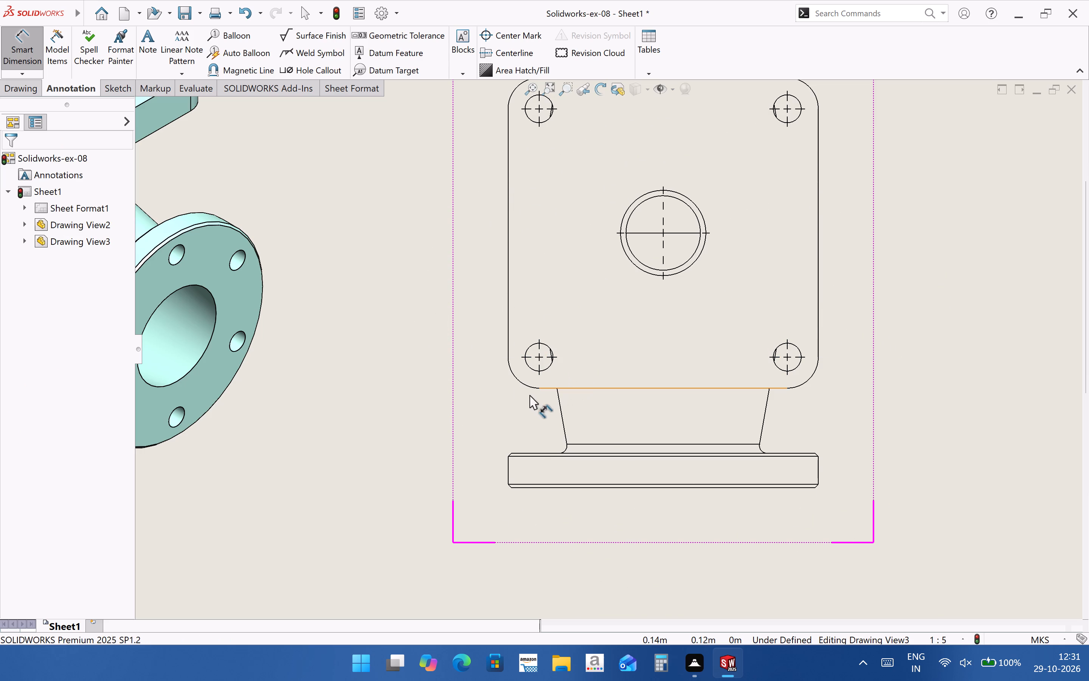
Change the drawing's unit system to MMGS (millimeter, gram, second).
{"action": "left_click", "coordinate": [538, 369]}
{"action": "left_click", "coordinate": [789, 368], "text": "ctrl"}
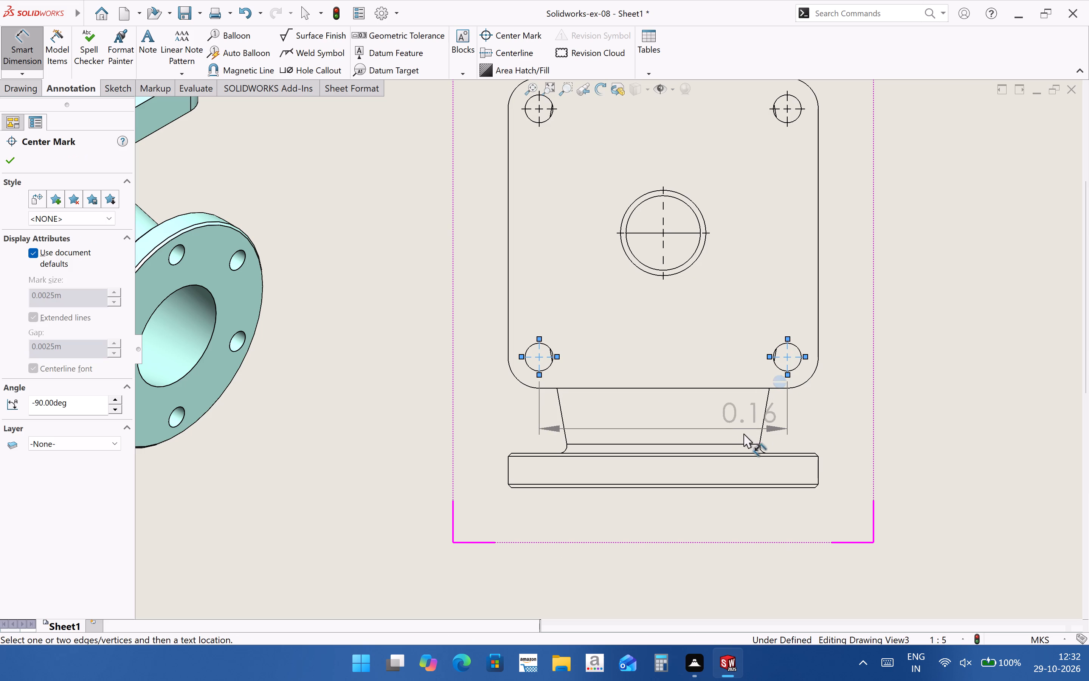
{"action": "left_click", "coordinate": [1037, 639]}
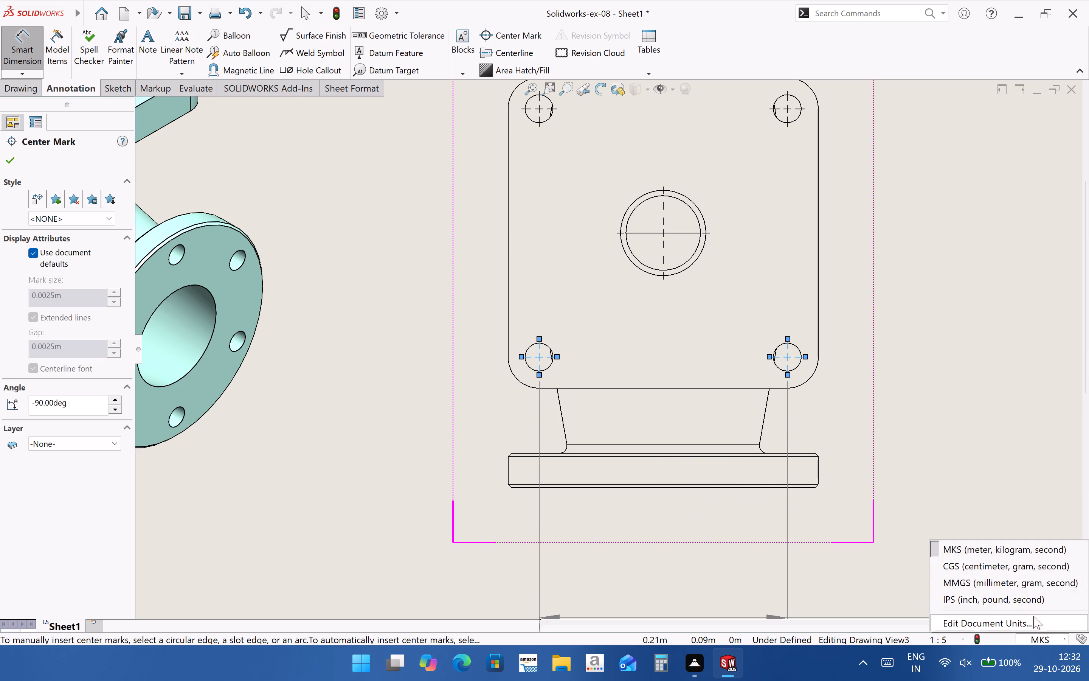
{"action": "left_click", "coordinate": [1024, 589]}
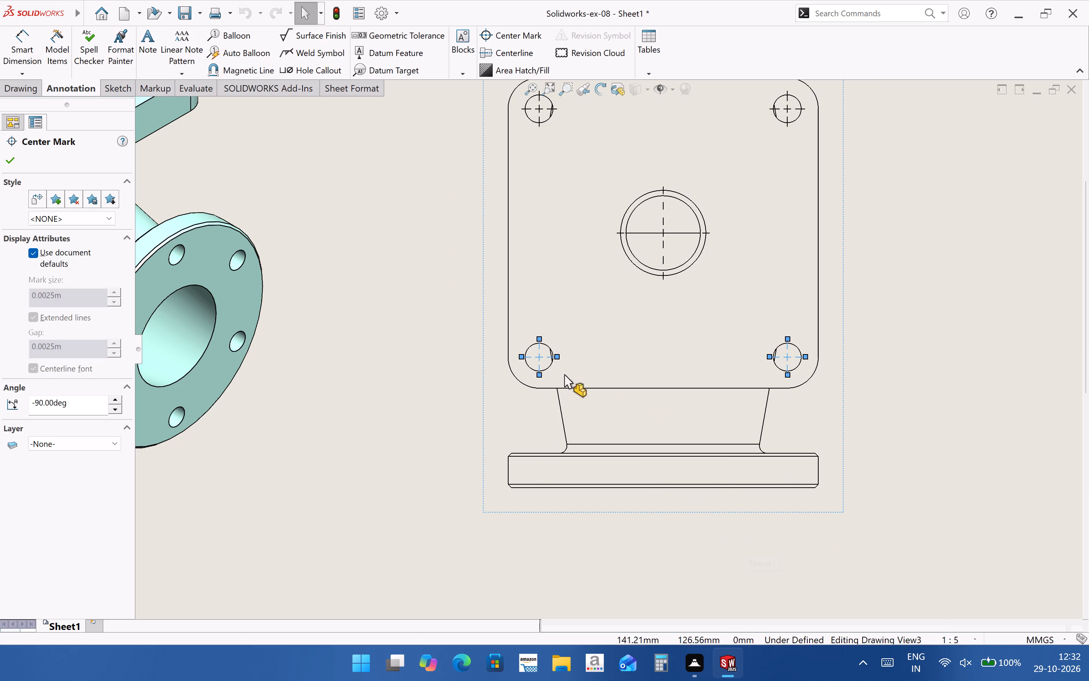
{"action": "key", "text": "grave"}
{"action": "key", "text": "Escape"}
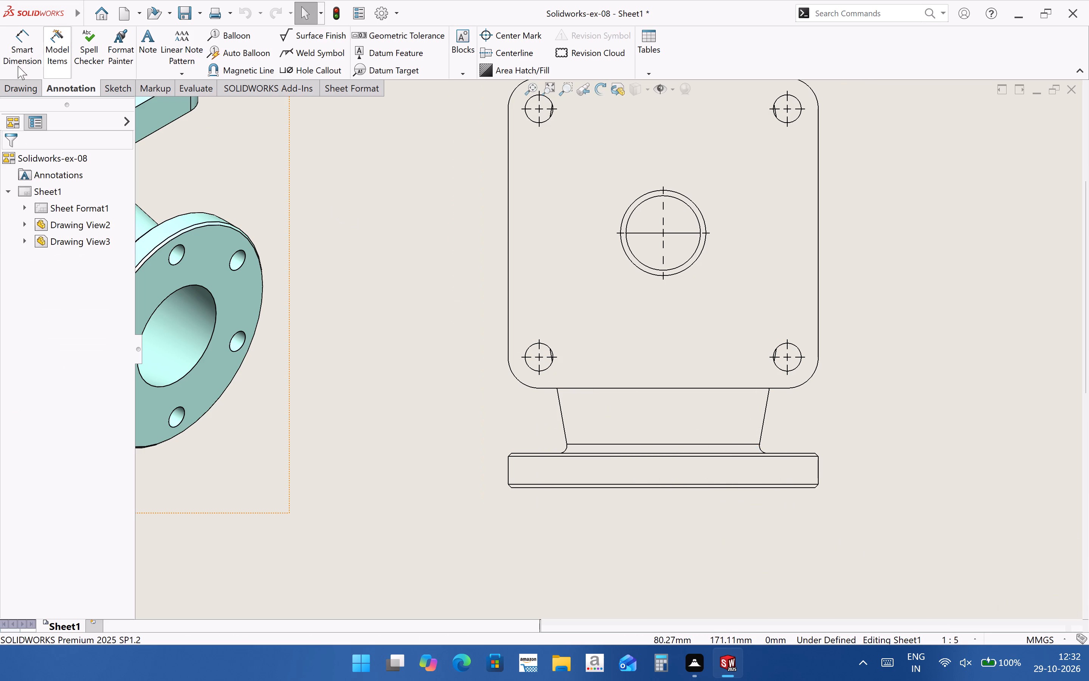
Dimension the horizontal centre distance between the square plate's two lower corner holes, placing it below the top view.
{"action": "left_click", "coordinate": [13, 51]}
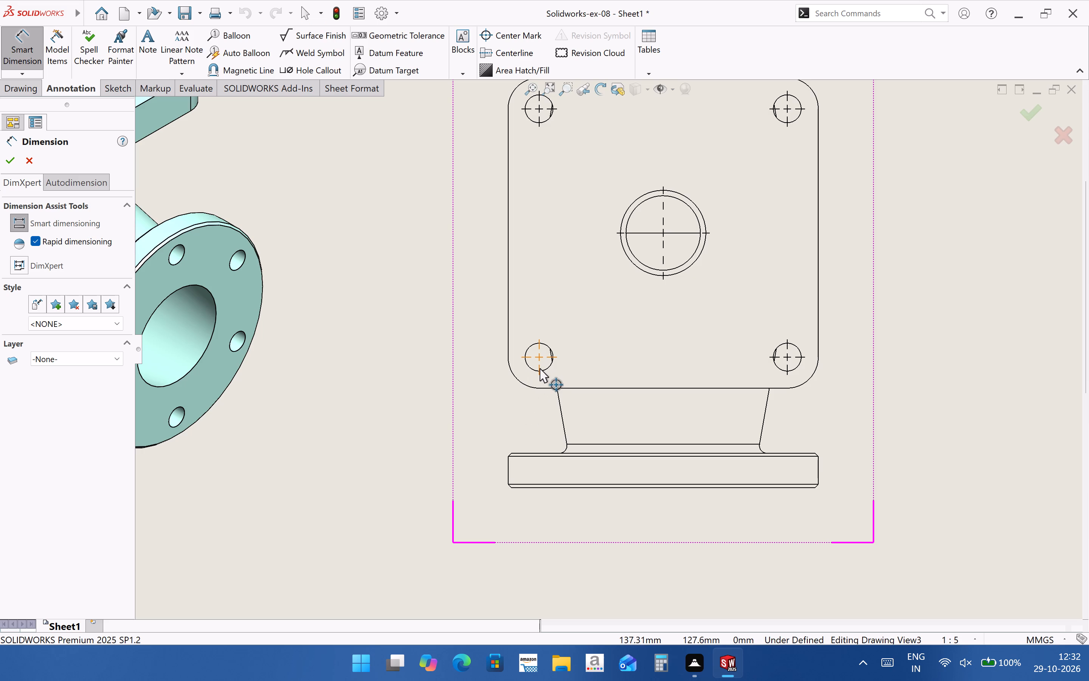
{"action": "left_click", "coordinate": [540, 368]}
{"action": "left_click", "coordinate": [787, 372], "text": "ctrl"}
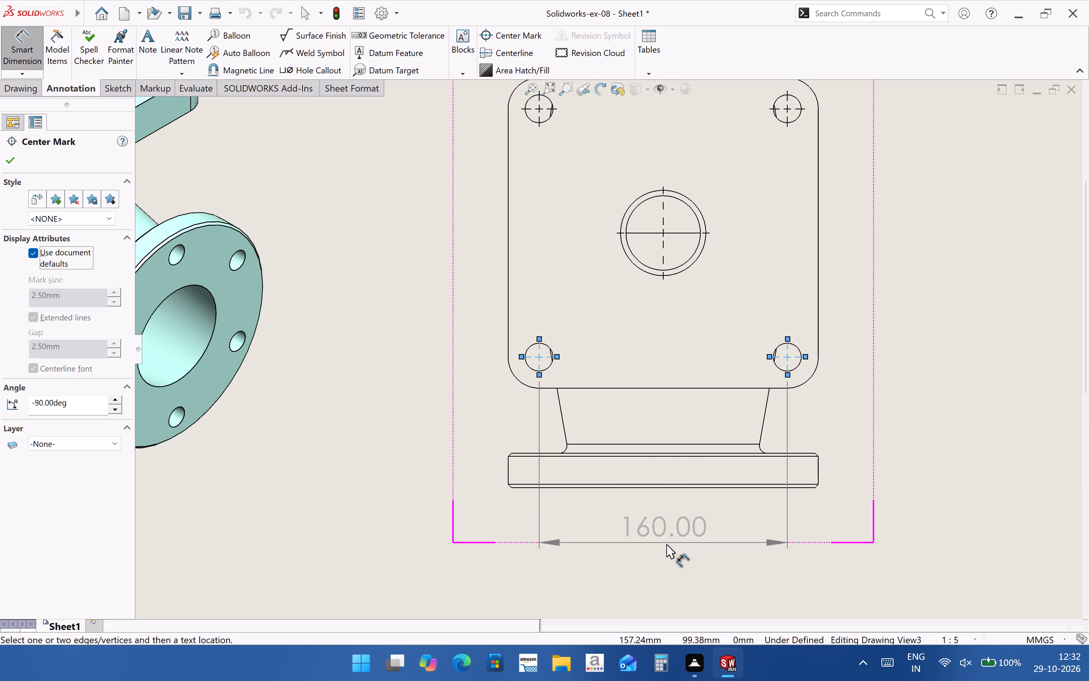
{"action": "left_click", "coordinate": [673, 545]}
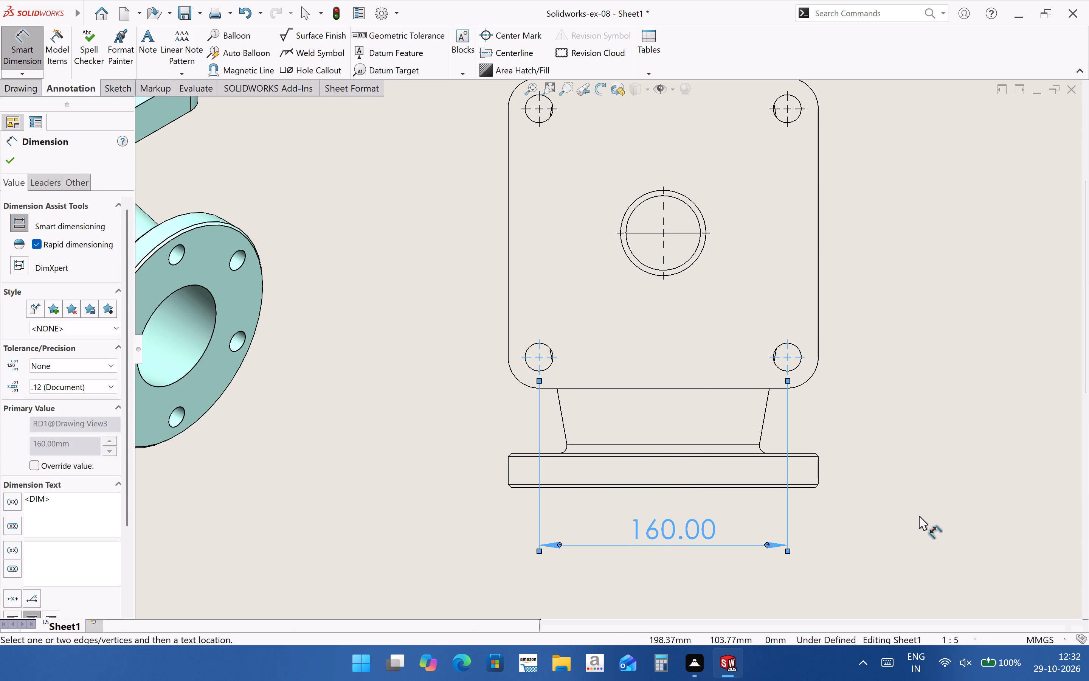
{"action": "key", "text": "Escape"}
Dimension the vertical centre distance between the square plate's two left corner holes, placing it beside the plate's left edge.
{"action": "scroll", "coordinate": [608, 468], "scroll_direction": "up", "scroll_amount": 1}
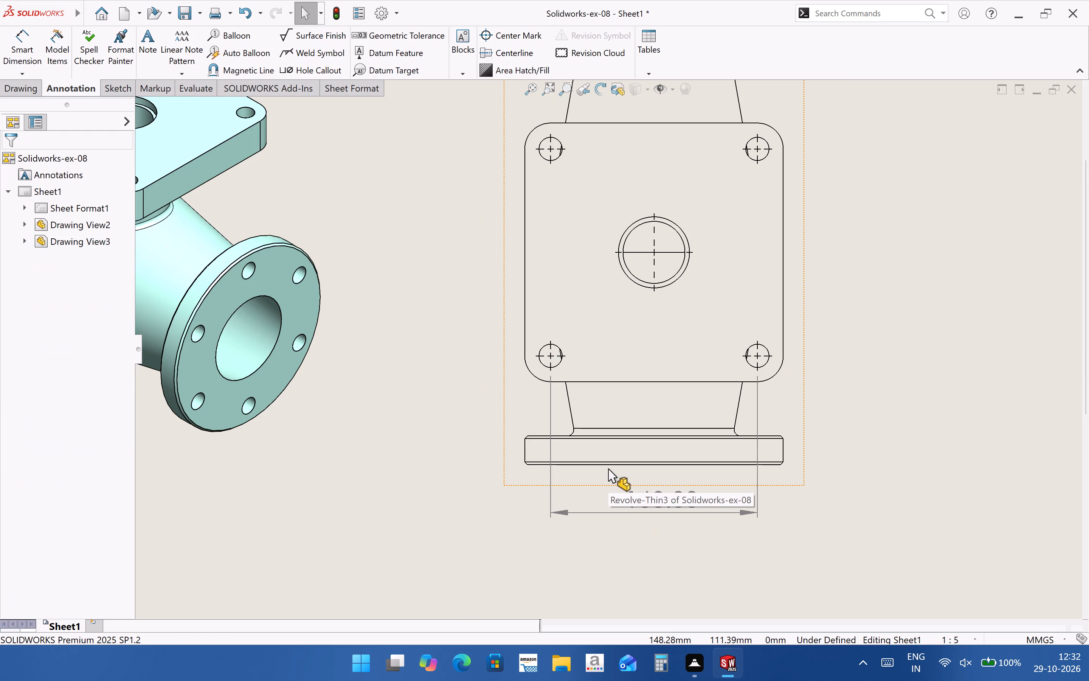
{"action": "scroll", "coordinate": [567, 143], "scroll_direction": "down", "scroll_amount": 1}
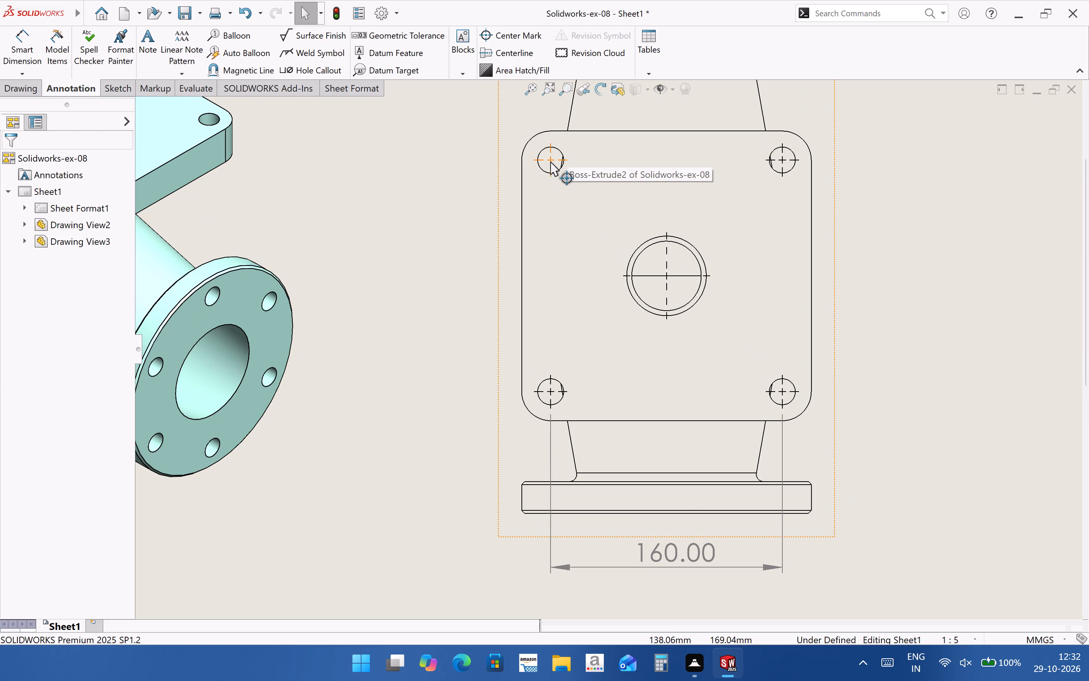
{"action": "key", "text": "Return"}
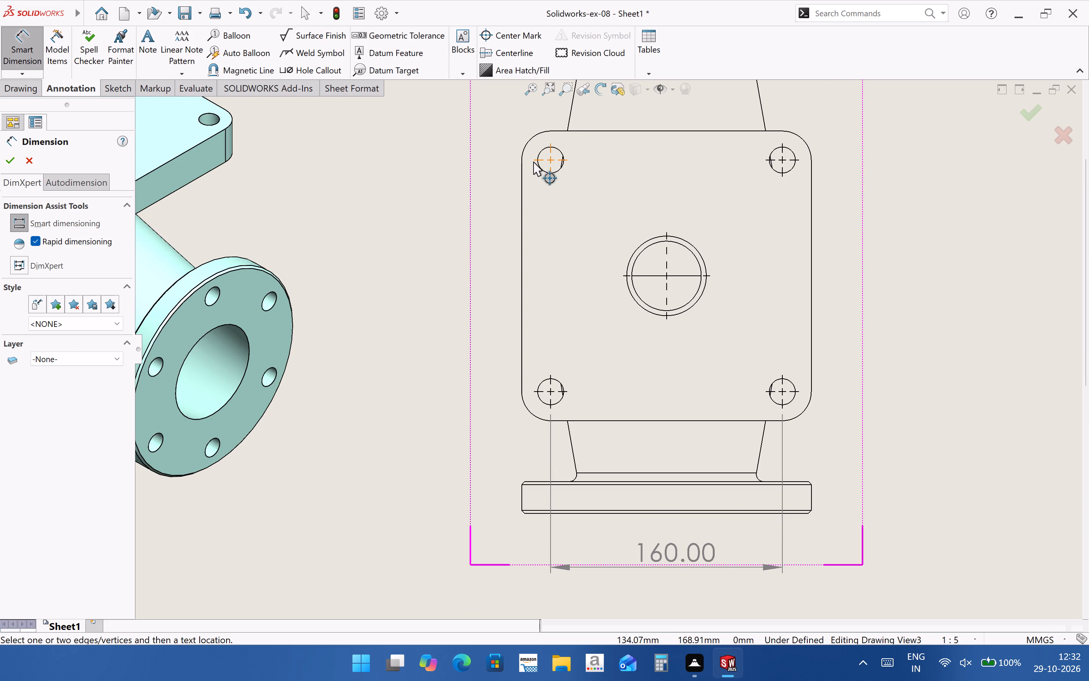
{"action": "left_click", "coordinate": [535, 160]}
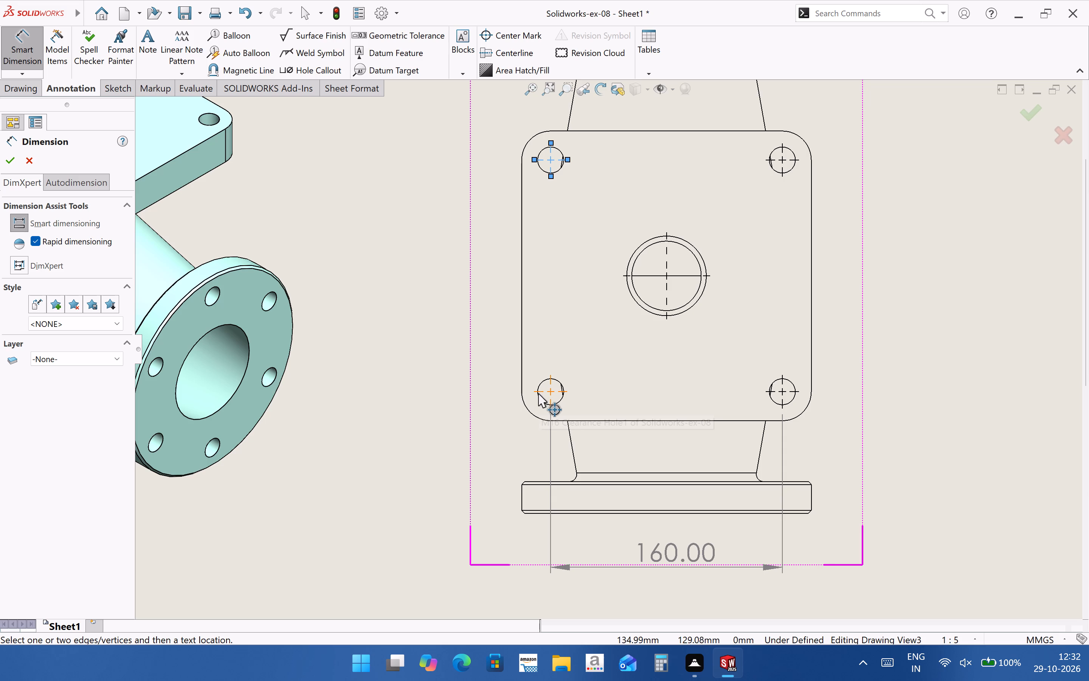
{"action": "left_click", "coordinate": [538, 393]}
{"action": "left_click", "coordinate": [460, 295]}
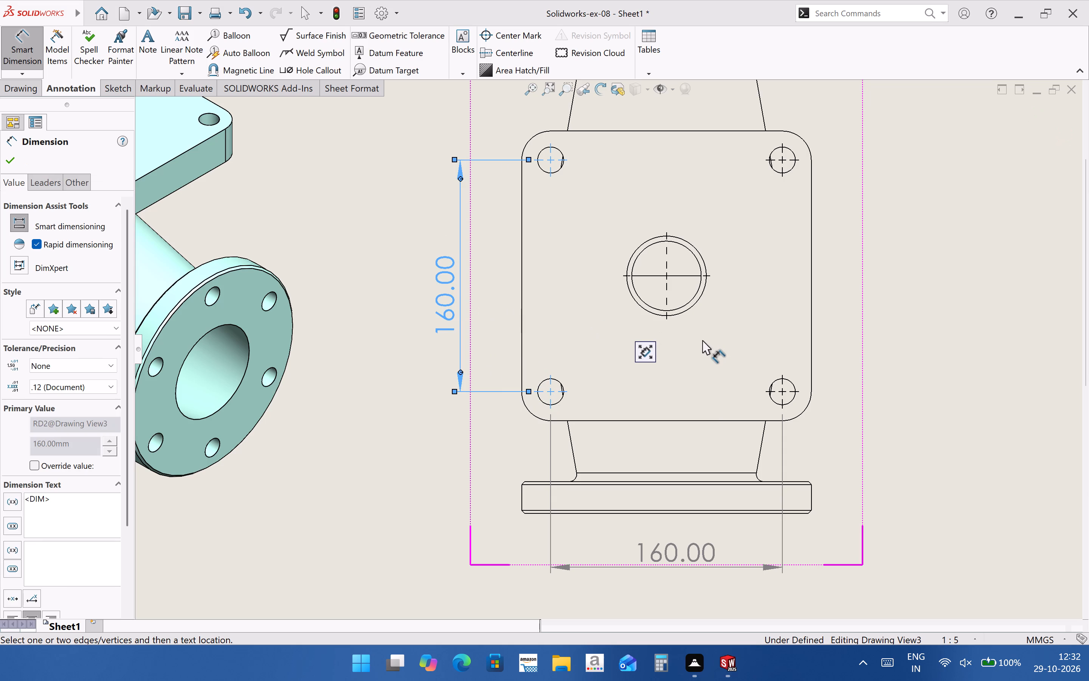
Dimension the square plate's overall height between its upper and lower edges, placing it outside the vertical hole-spacing dimension.
{"action": "left_click", "coordinate": [636, 131]}
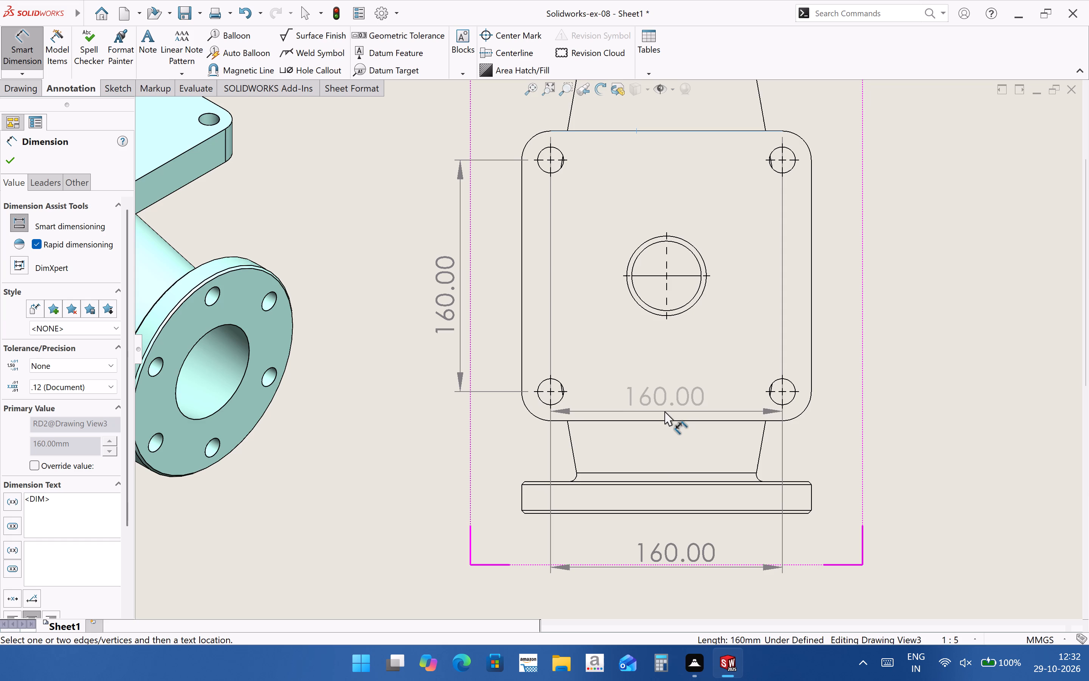
{"action": "left_click", "coordinate": [670, 421]}
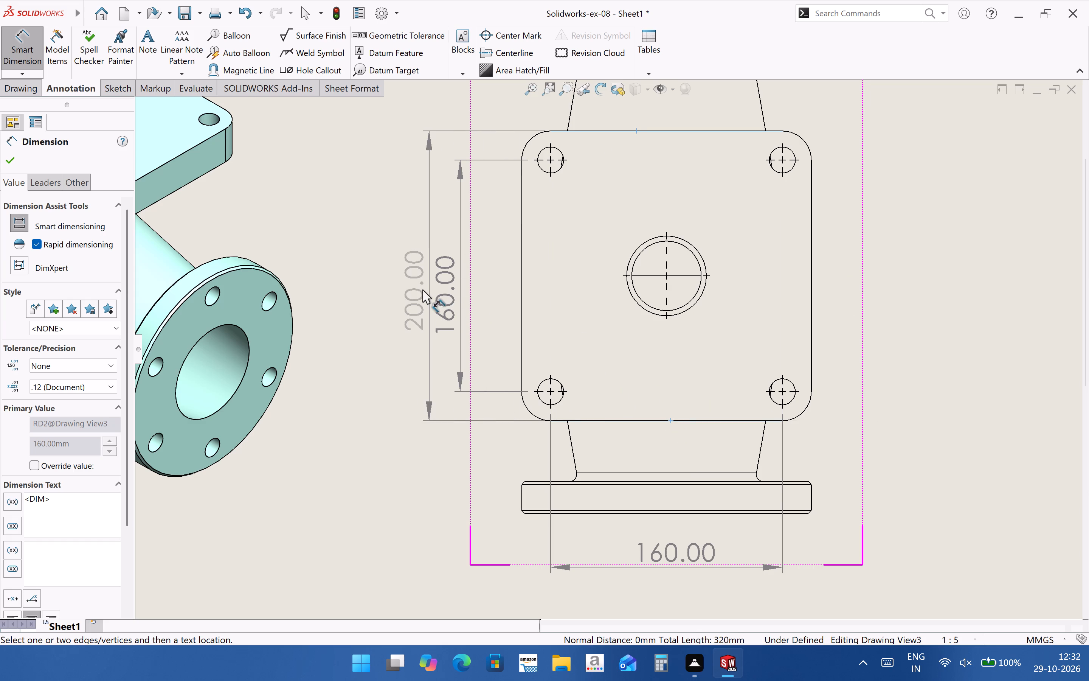
{"action": "left_click", "coordinate": [413, 284]}
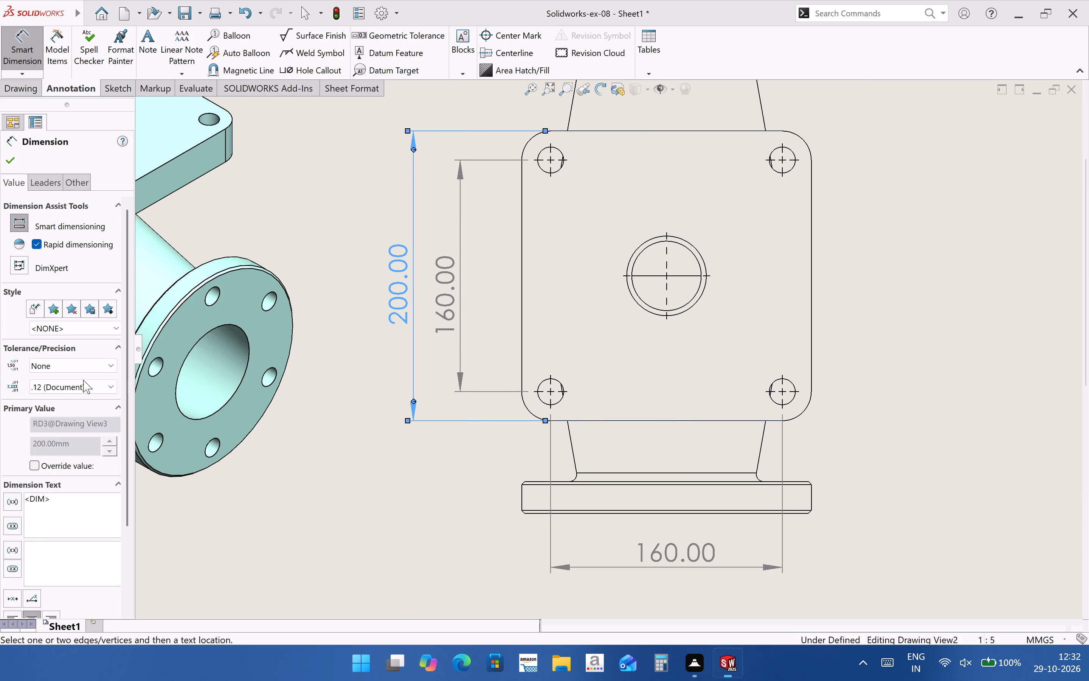
Add a square symbol in front of the plate's overall height dimension text.
{"action": "left_click", "coordinate": [24, 499]}
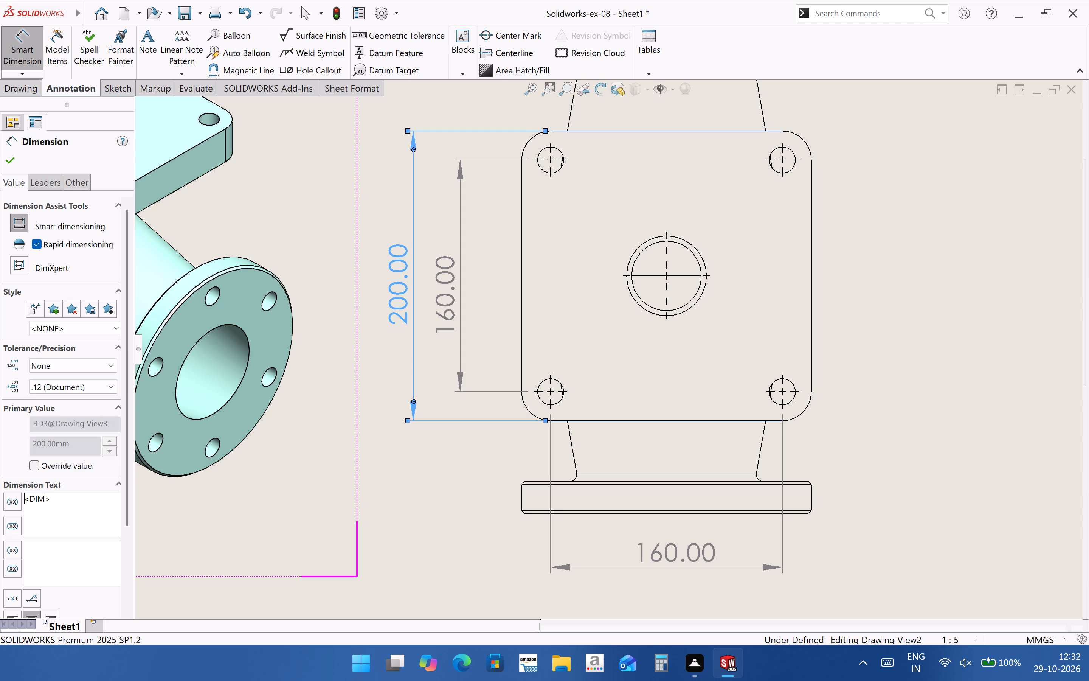
{"action": "left_click", "coordinate": [28, 499]}
{"action": "key", "text": "Right"}
{"action": "key", "text": "Left"}
{"action": "key", "text": "Left"}
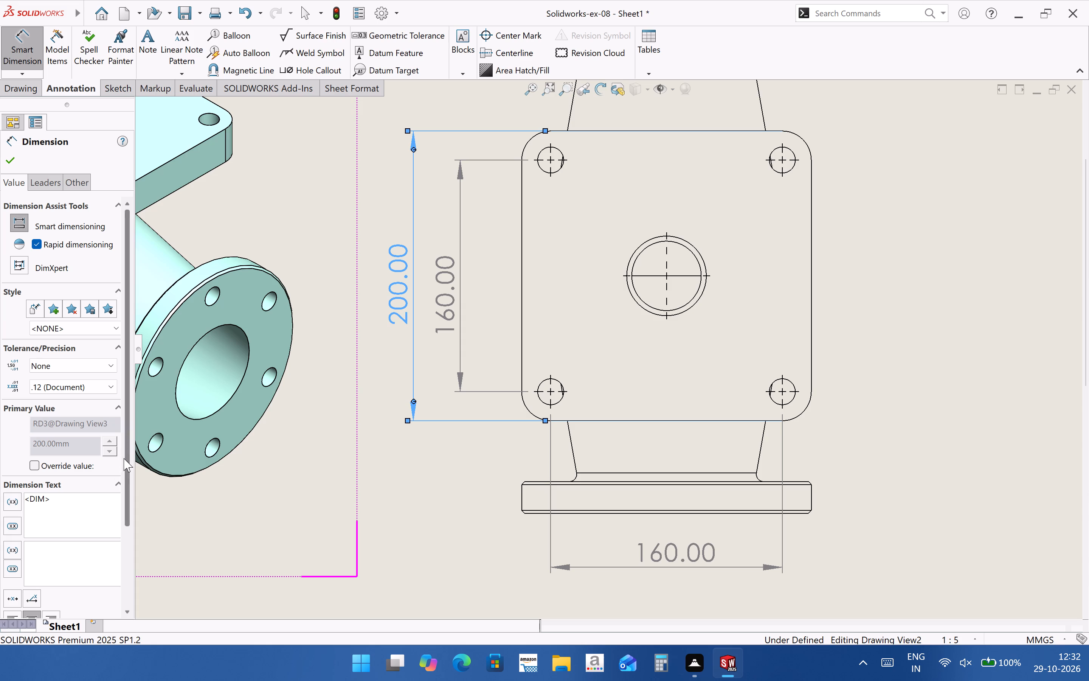
{"action": "left_click_drag", "start_coordinate": [128, 464], "coordinate": [124, 533]}
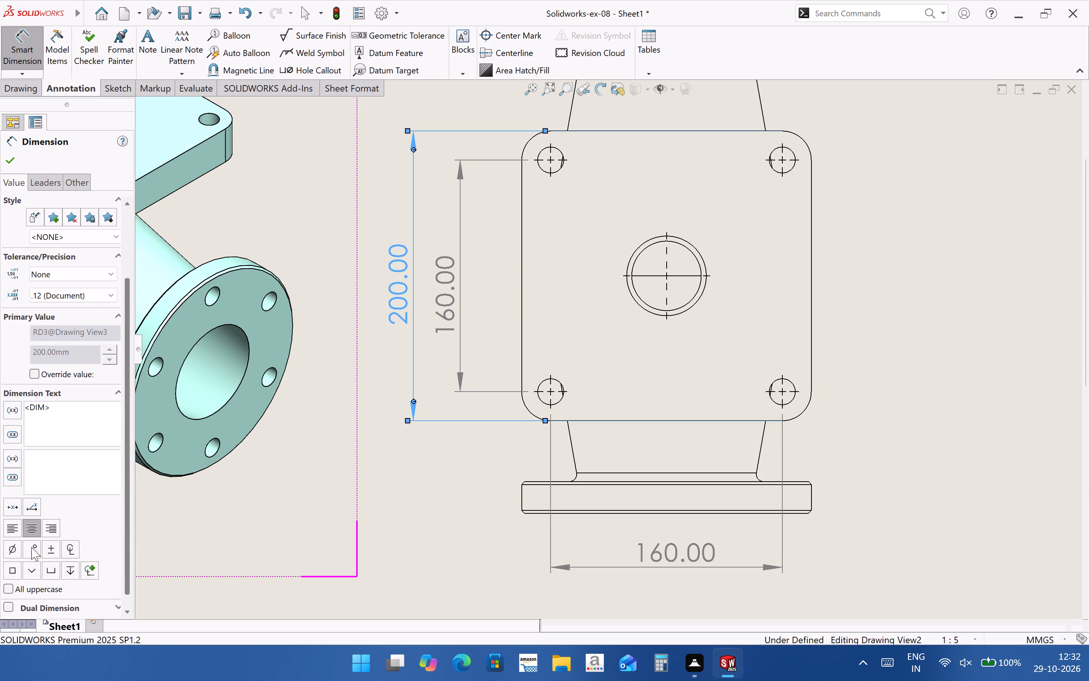
{"action": "left_click", "coordinate": [13, 570]}
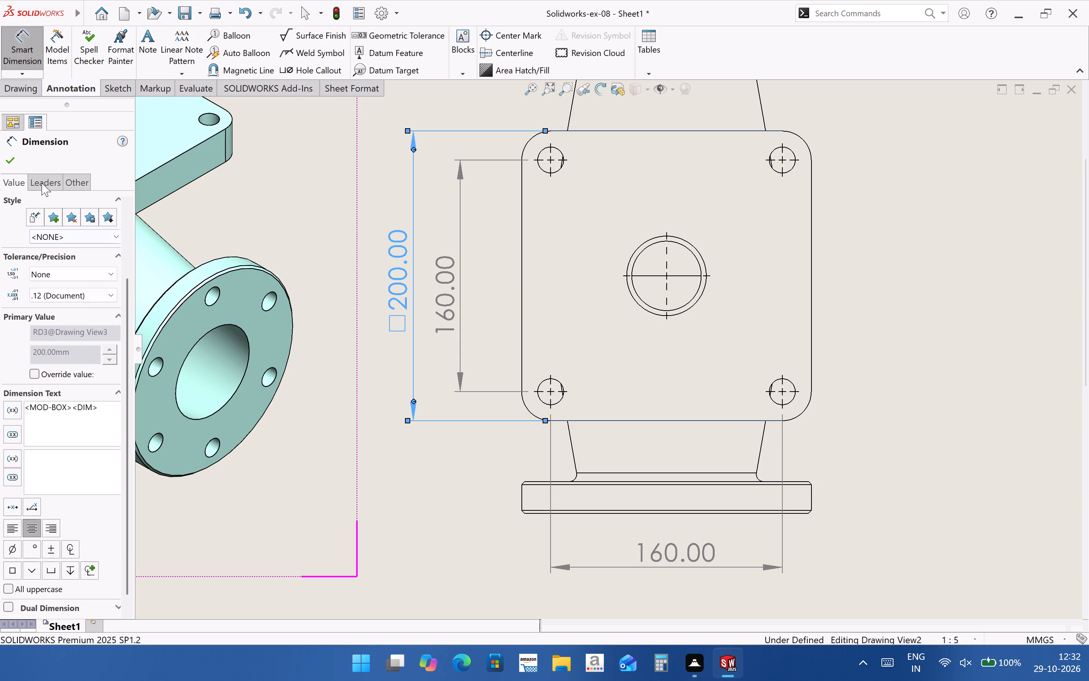
{"action": "left_click", "coordinate": [10, 165]}
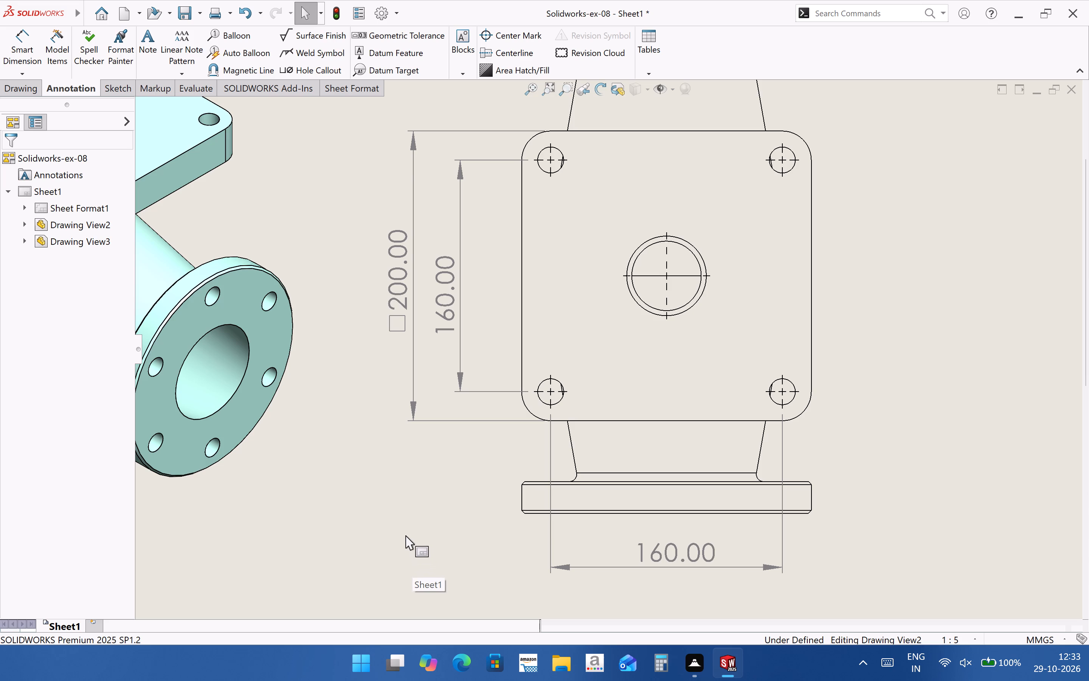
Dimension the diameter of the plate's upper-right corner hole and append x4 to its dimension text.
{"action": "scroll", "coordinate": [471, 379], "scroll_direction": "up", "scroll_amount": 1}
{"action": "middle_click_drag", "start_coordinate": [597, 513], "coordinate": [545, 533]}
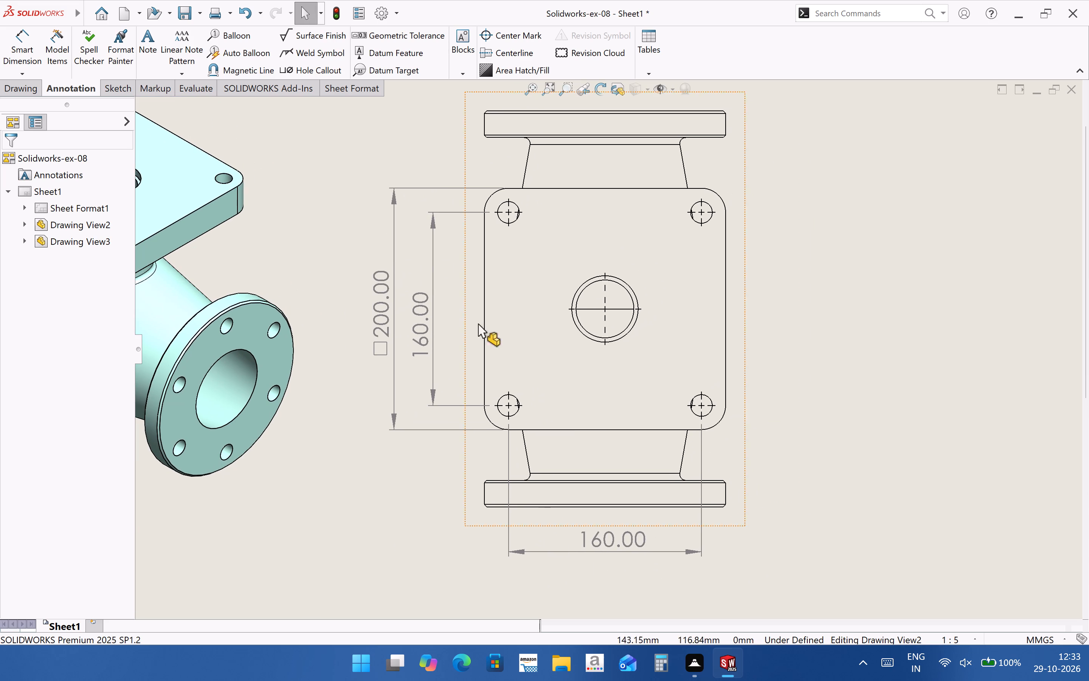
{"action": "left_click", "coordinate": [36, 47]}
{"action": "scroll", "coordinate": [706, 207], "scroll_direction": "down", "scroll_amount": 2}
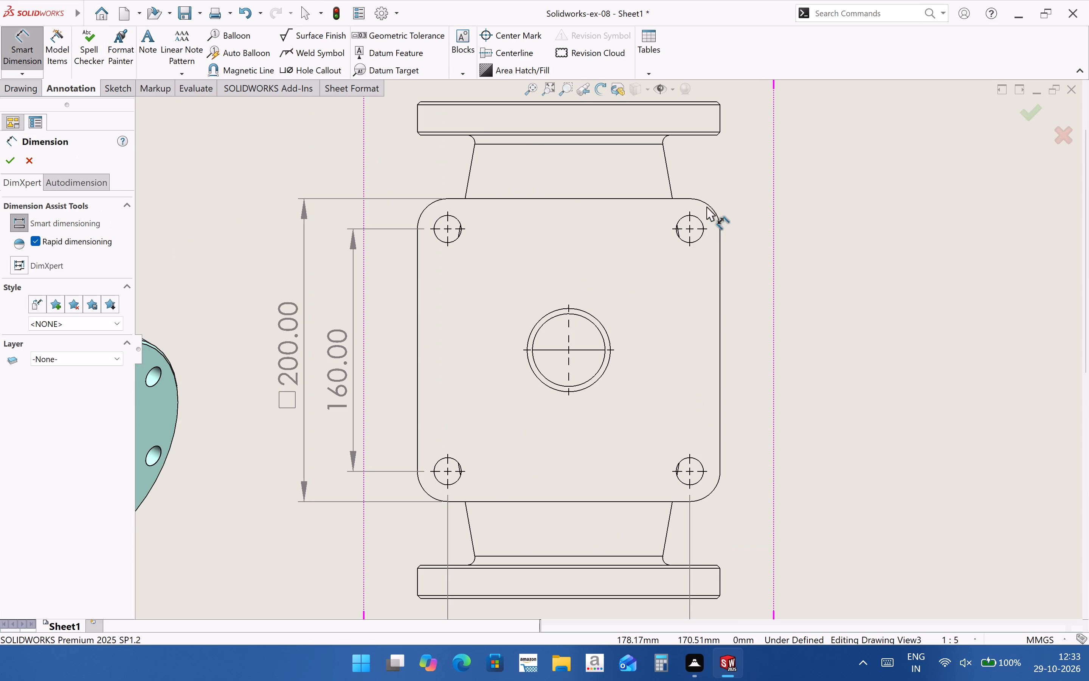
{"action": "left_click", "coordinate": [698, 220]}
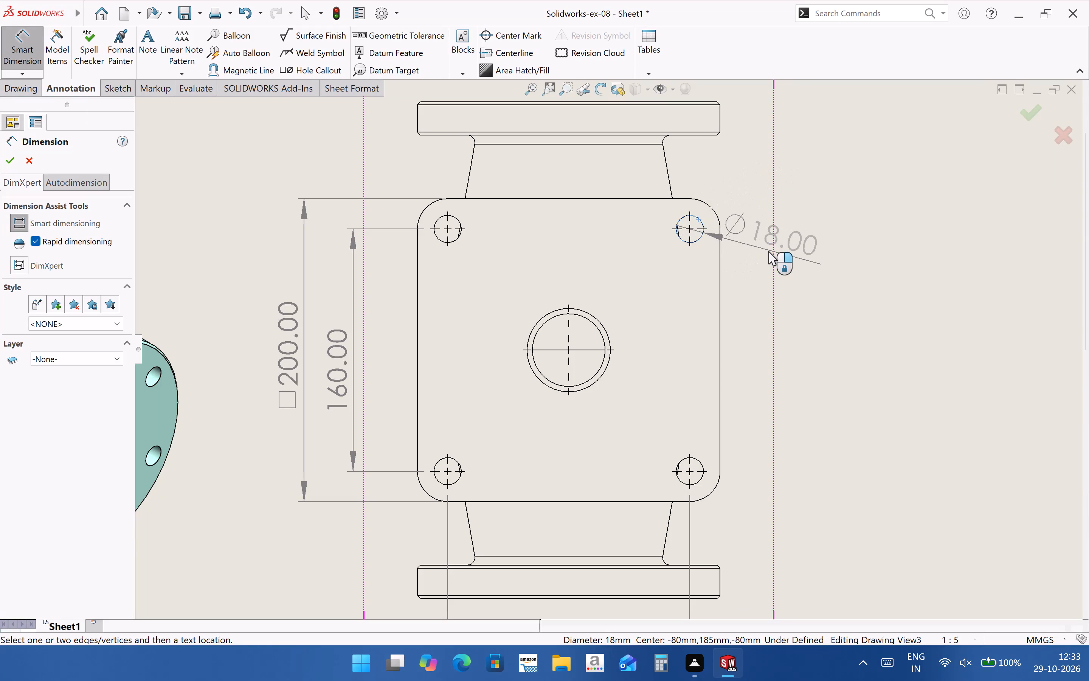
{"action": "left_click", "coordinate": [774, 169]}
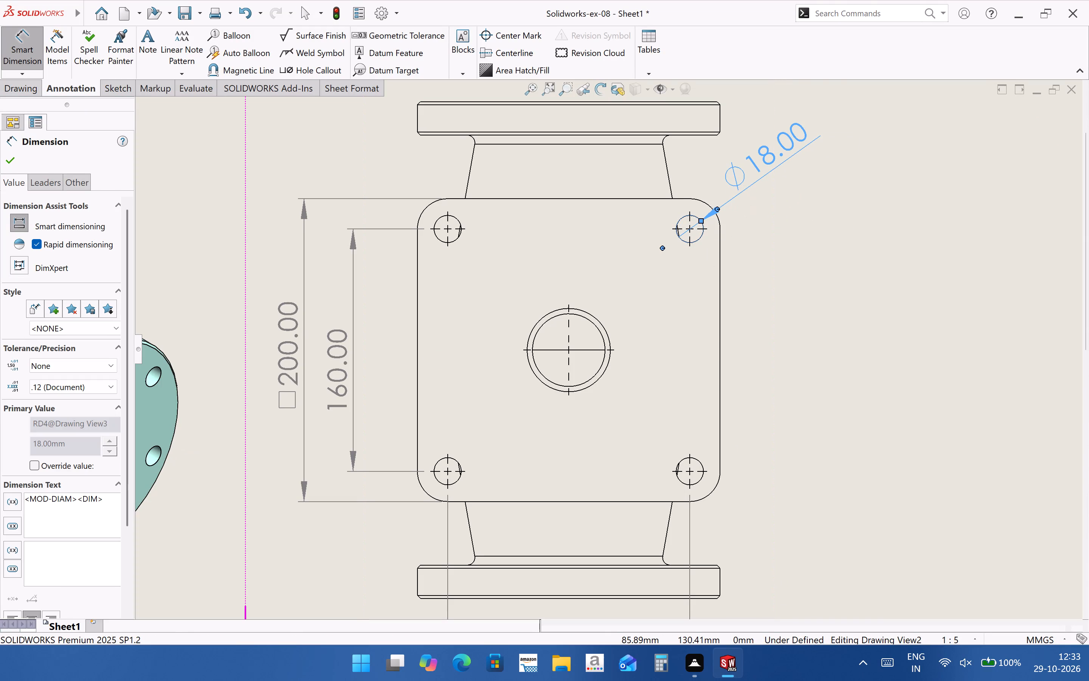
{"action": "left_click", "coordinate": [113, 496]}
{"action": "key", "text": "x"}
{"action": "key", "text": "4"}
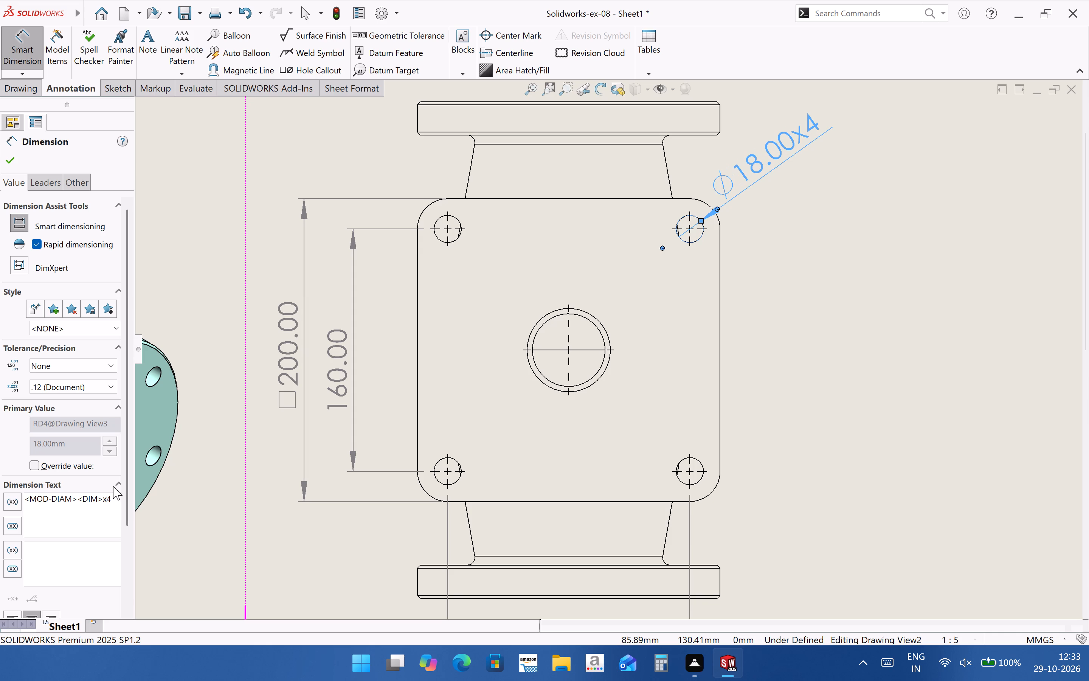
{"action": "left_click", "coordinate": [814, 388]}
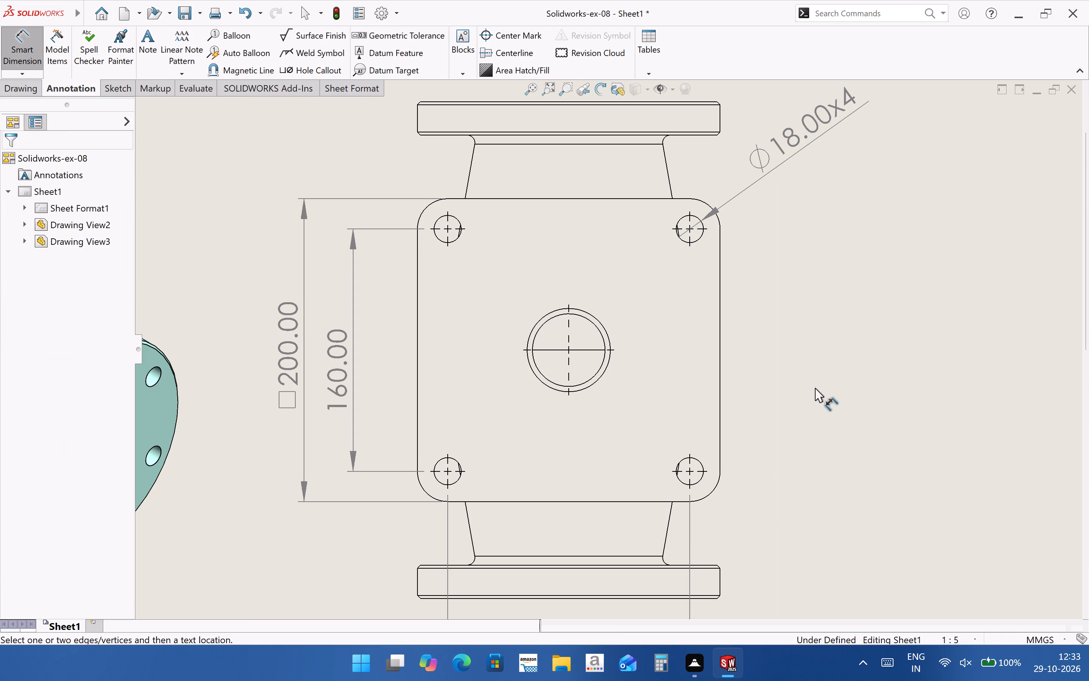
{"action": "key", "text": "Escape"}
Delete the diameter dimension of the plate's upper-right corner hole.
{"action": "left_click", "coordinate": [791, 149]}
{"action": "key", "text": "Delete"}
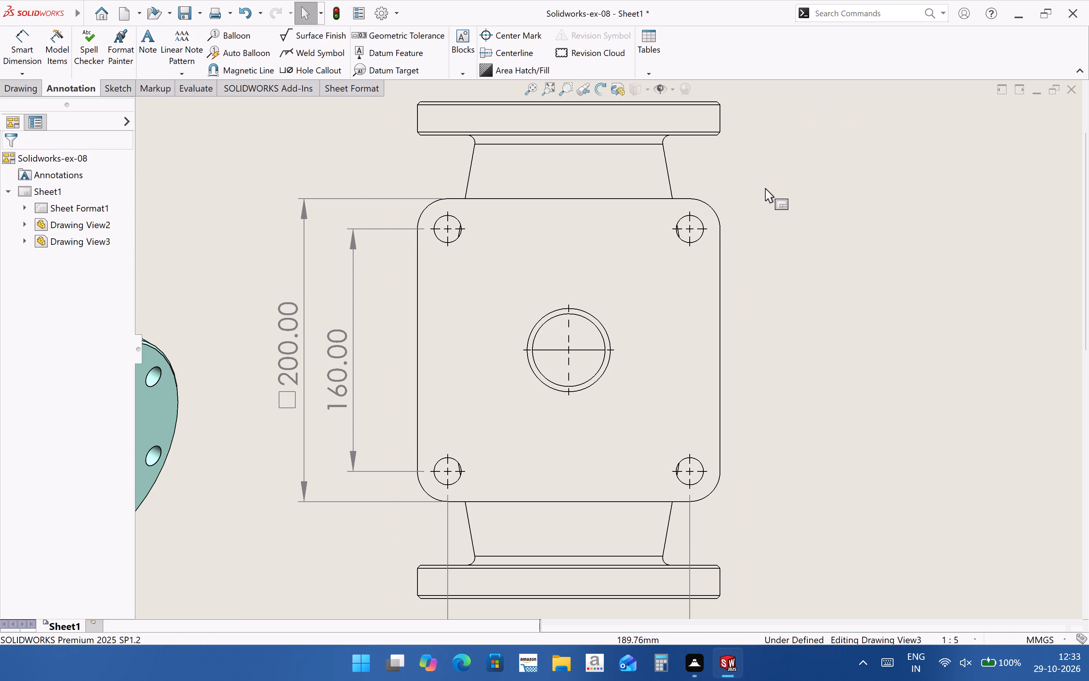
Dimension the radius of the square plate's upper-right rounded corner, placing it diagonally outside the corner.
{"action": "left_click", "coordinate": [33, 50]}
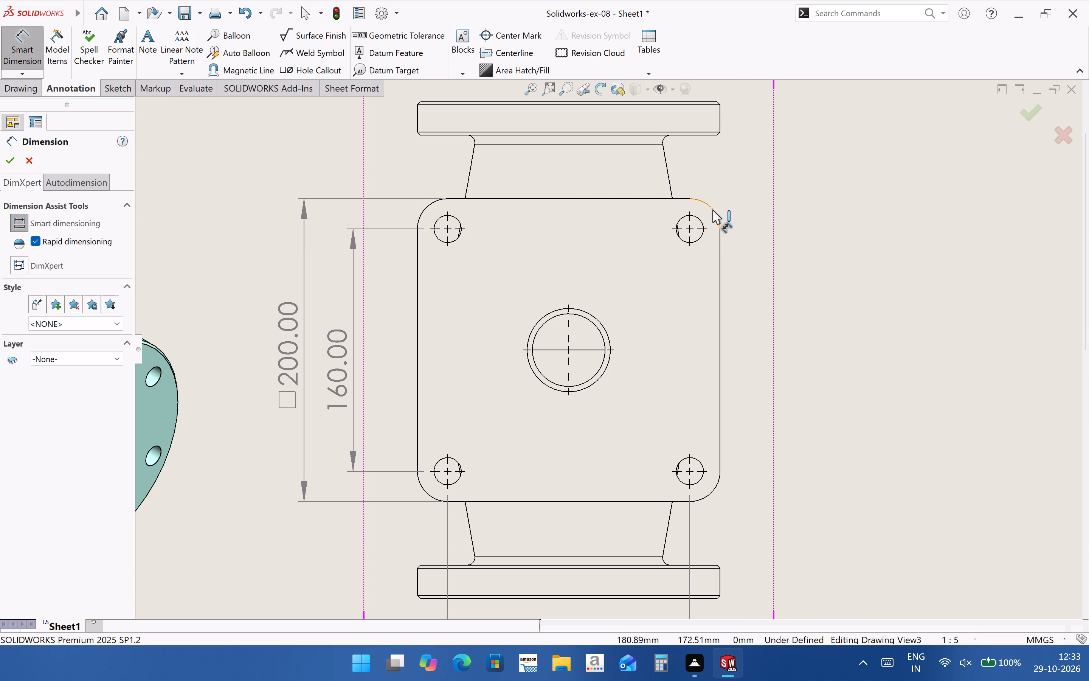
{"action": "left_click", "coordinate": [712, 210]}
{"action": "left_click", "coordinate": [790, 160]}
{"action": "left_click", "coordinate": [853, 312]}
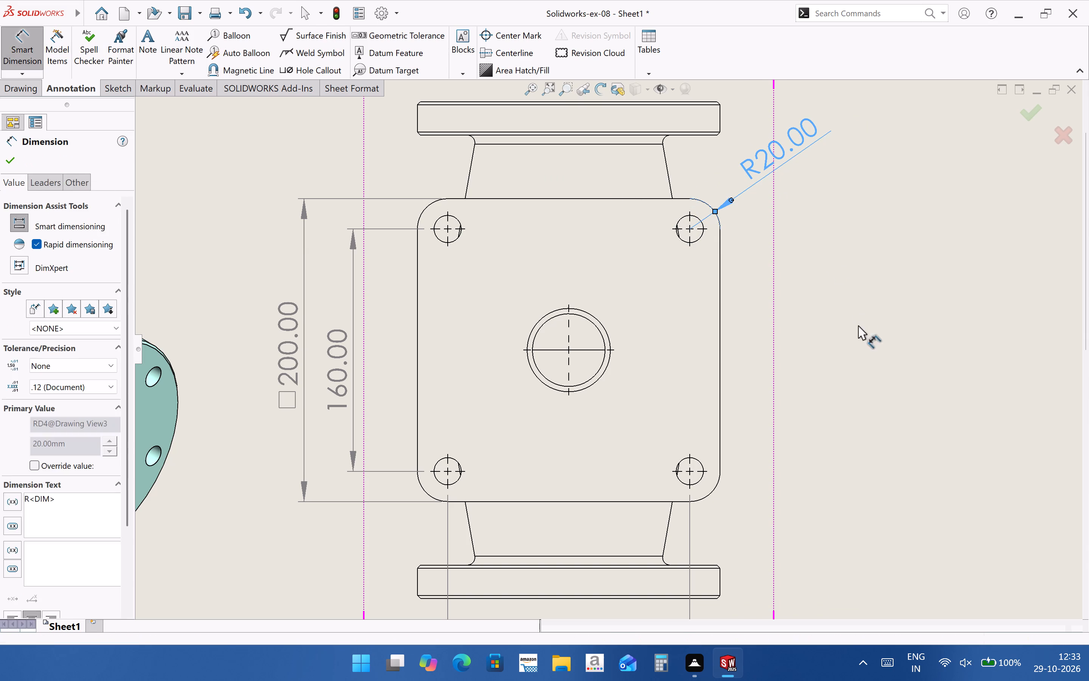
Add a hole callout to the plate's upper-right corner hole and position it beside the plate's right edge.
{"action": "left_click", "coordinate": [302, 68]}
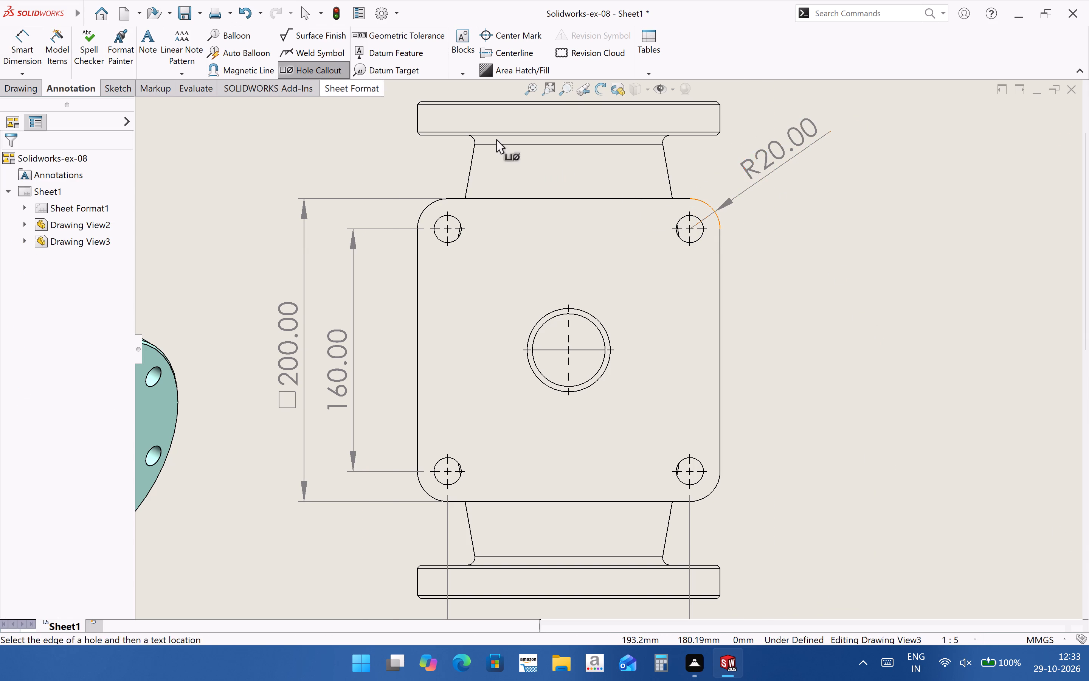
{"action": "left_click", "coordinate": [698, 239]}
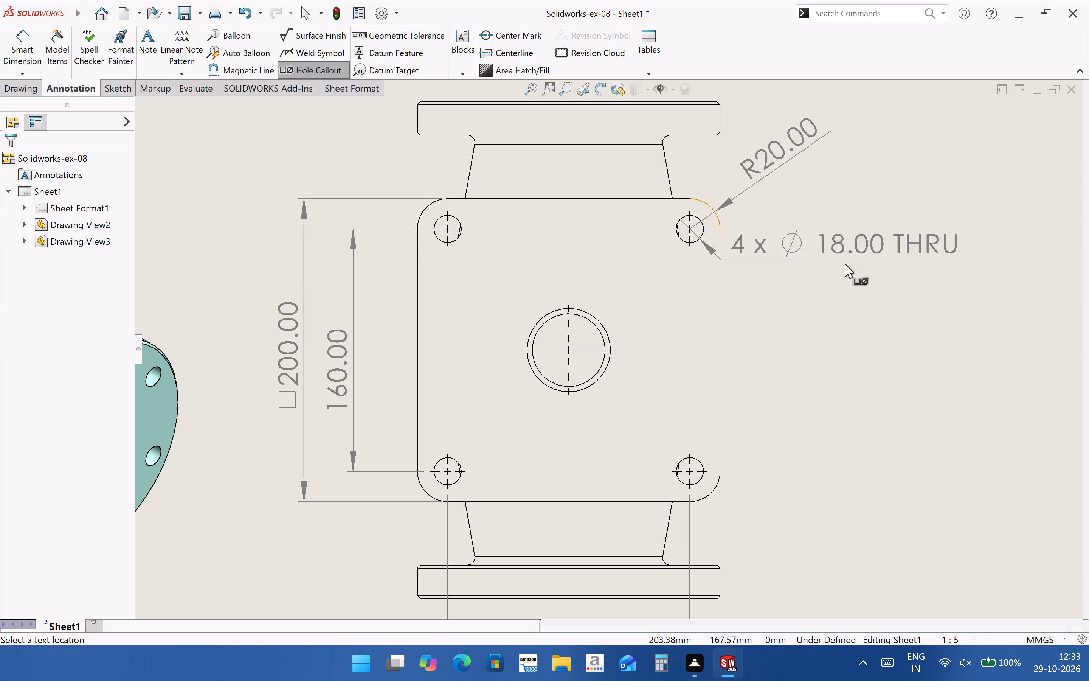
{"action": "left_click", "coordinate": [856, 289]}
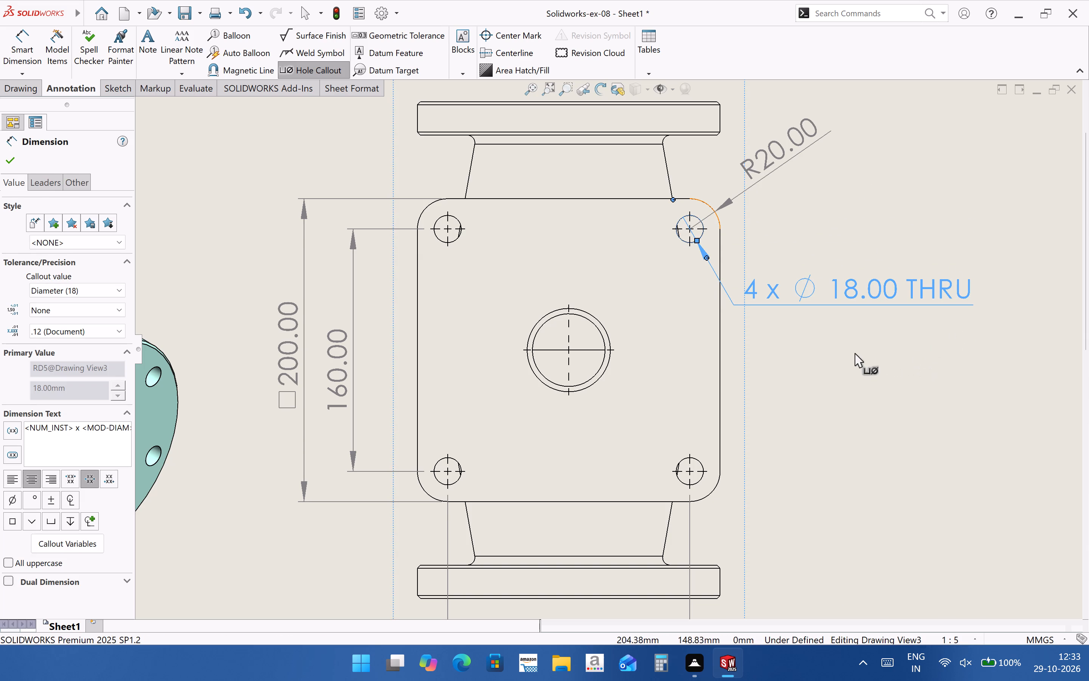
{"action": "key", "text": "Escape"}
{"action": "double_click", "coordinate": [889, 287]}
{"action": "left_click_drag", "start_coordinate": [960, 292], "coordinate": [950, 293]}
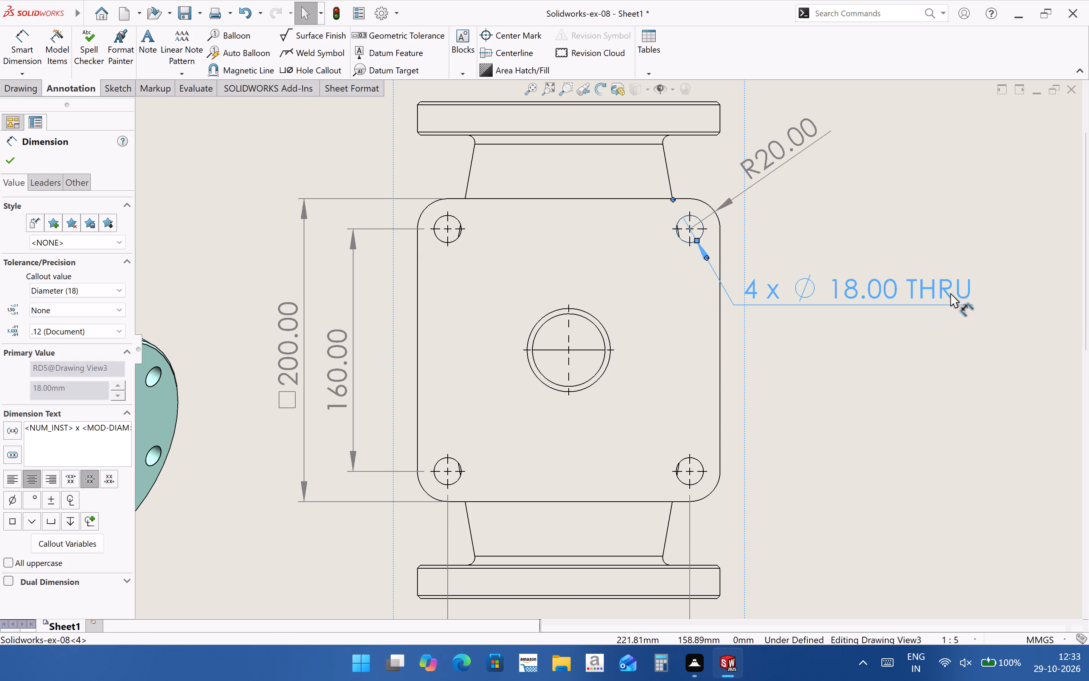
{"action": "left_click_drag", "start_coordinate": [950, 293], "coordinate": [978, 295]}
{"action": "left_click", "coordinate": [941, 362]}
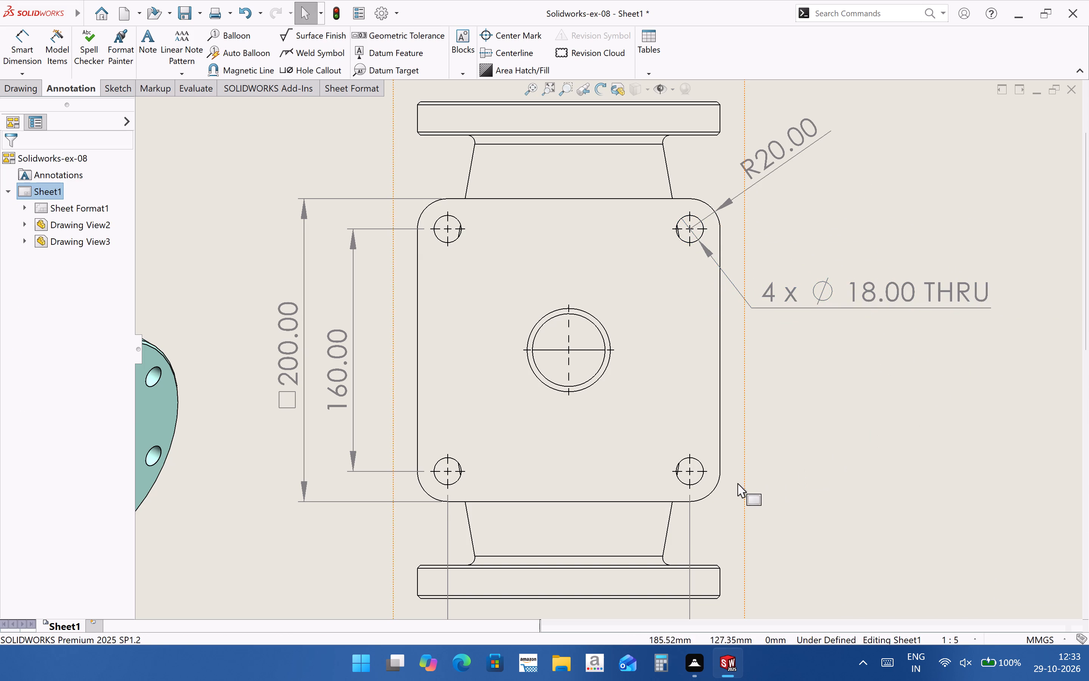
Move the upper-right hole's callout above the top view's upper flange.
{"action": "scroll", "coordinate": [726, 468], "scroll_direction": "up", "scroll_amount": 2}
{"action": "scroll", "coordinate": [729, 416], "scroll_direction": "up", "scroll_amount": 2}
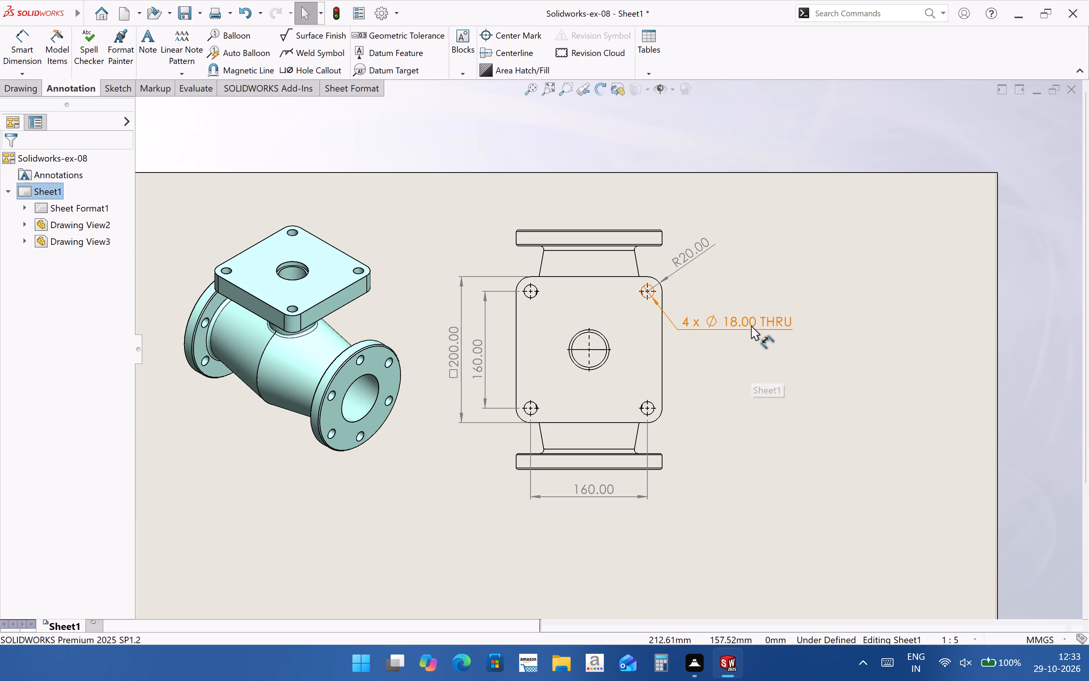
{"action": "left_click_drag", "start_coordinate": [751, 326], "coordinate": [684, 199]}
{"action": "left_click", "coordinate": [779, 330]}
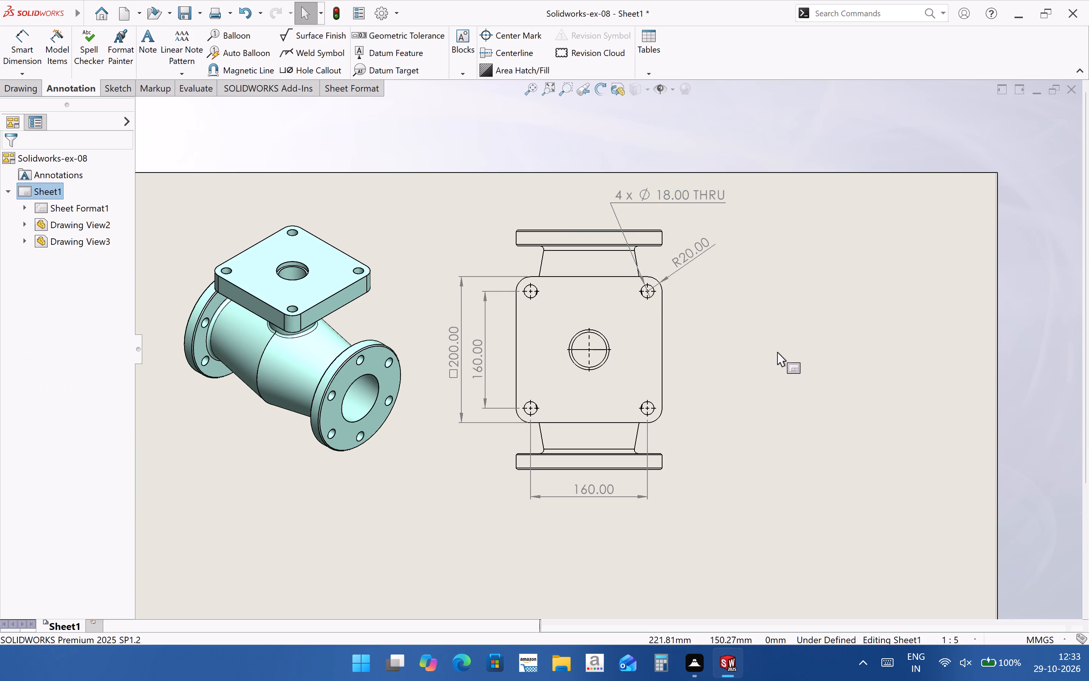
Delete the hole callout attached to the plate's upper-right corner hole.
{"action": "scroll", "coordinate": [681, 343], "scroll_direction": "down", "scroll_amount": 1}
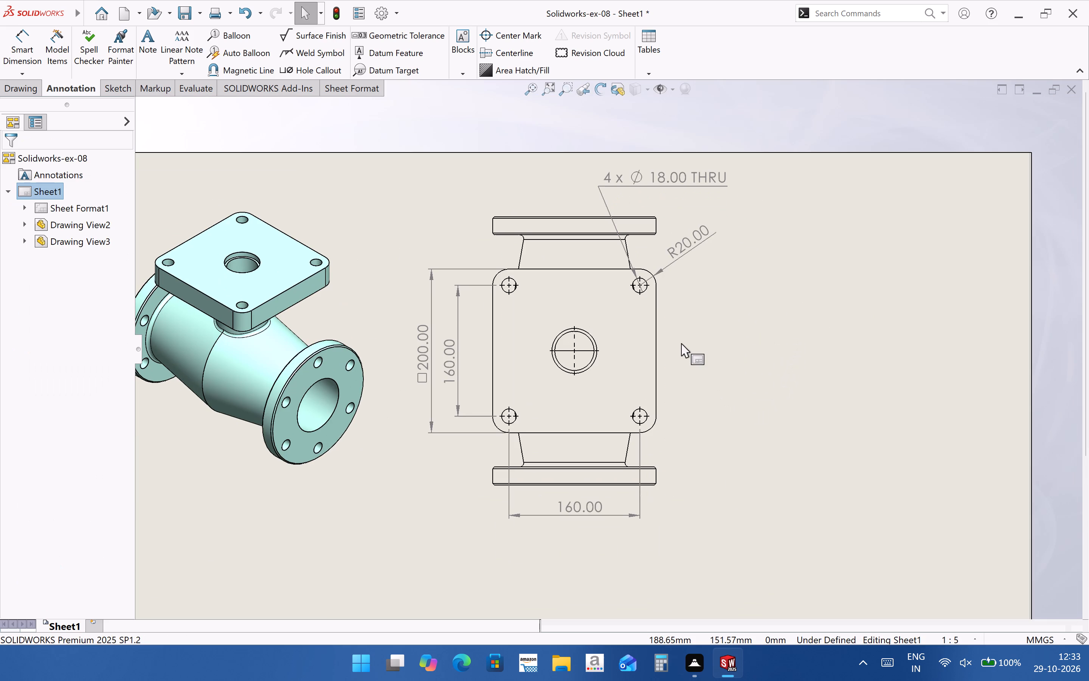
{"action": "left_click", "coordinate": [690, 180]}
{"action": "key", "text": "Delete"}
Add a hole callout to the plate's upper-left corner hole, placing it above and left of the plate.
{"action": "left_click", "coordinate": [312, 72]}
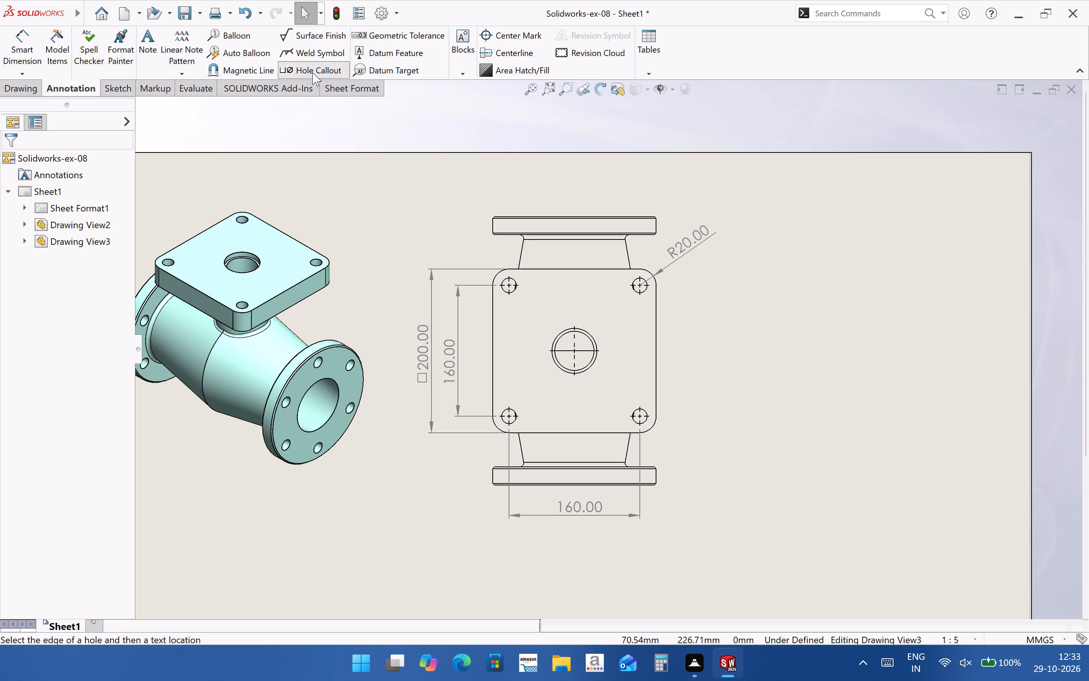
{"action": "left_click", "coordinate": [505, 280]}
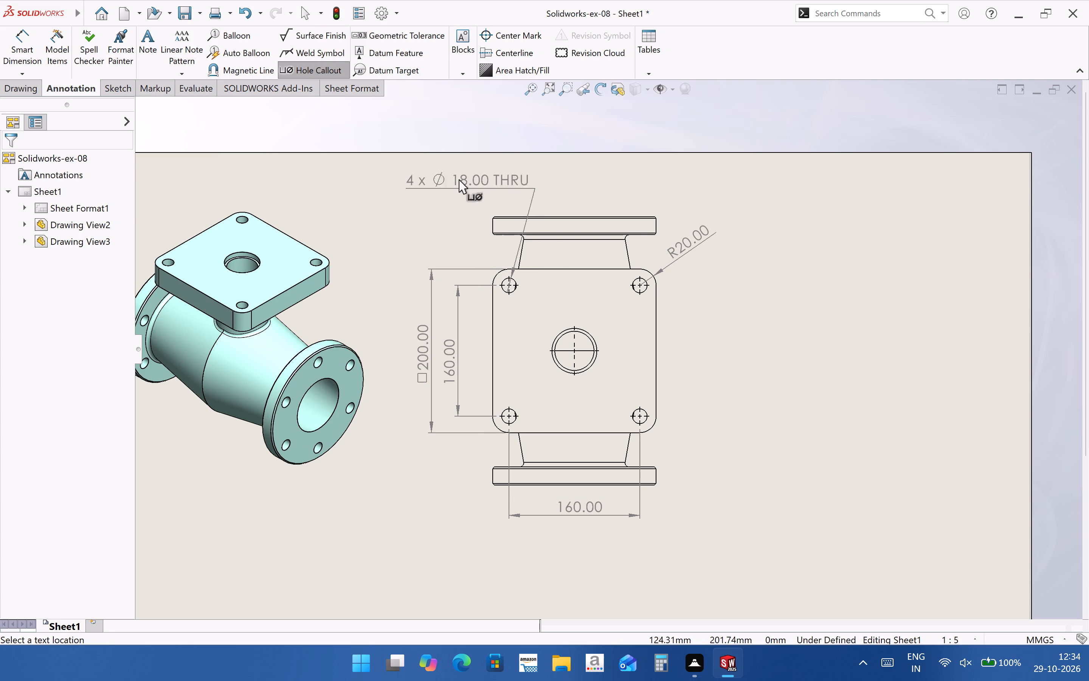
{"action": "left_click", "coordinate": [393, 190]}
{"action": "left_click", "coordinate": [799, 388]}
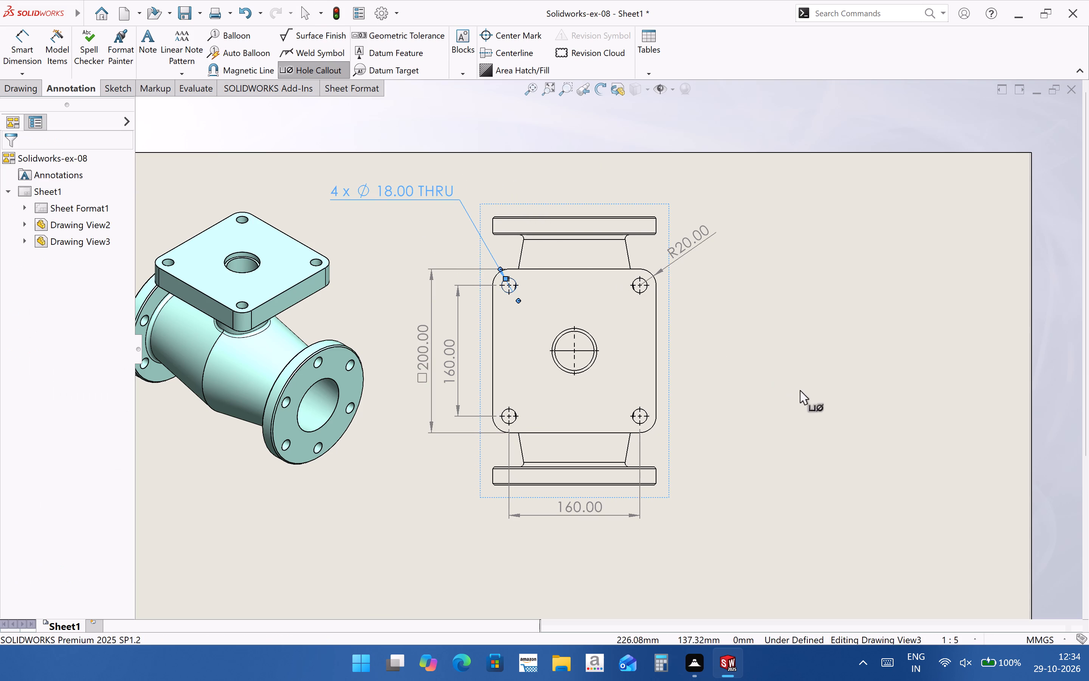
{"action": "key", "text": "Escape"}
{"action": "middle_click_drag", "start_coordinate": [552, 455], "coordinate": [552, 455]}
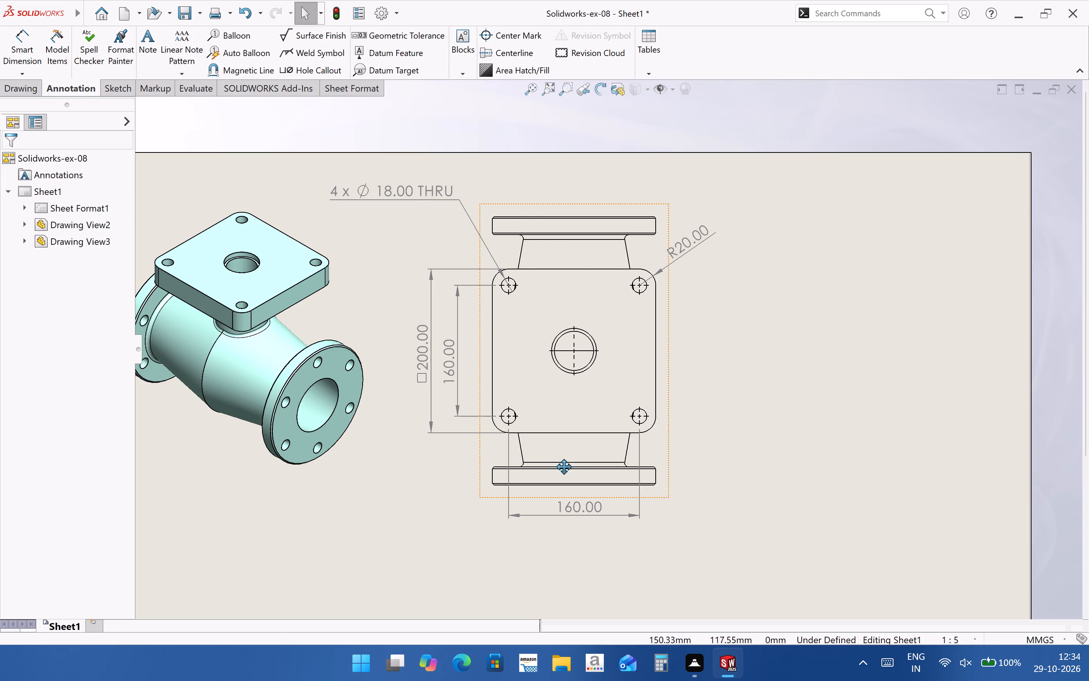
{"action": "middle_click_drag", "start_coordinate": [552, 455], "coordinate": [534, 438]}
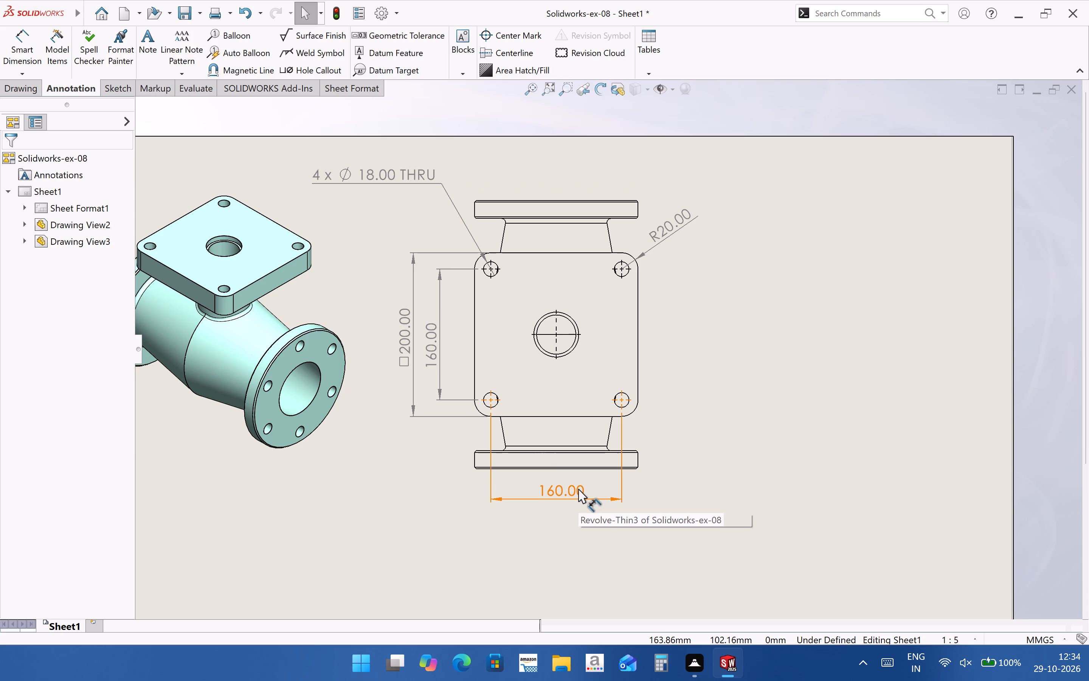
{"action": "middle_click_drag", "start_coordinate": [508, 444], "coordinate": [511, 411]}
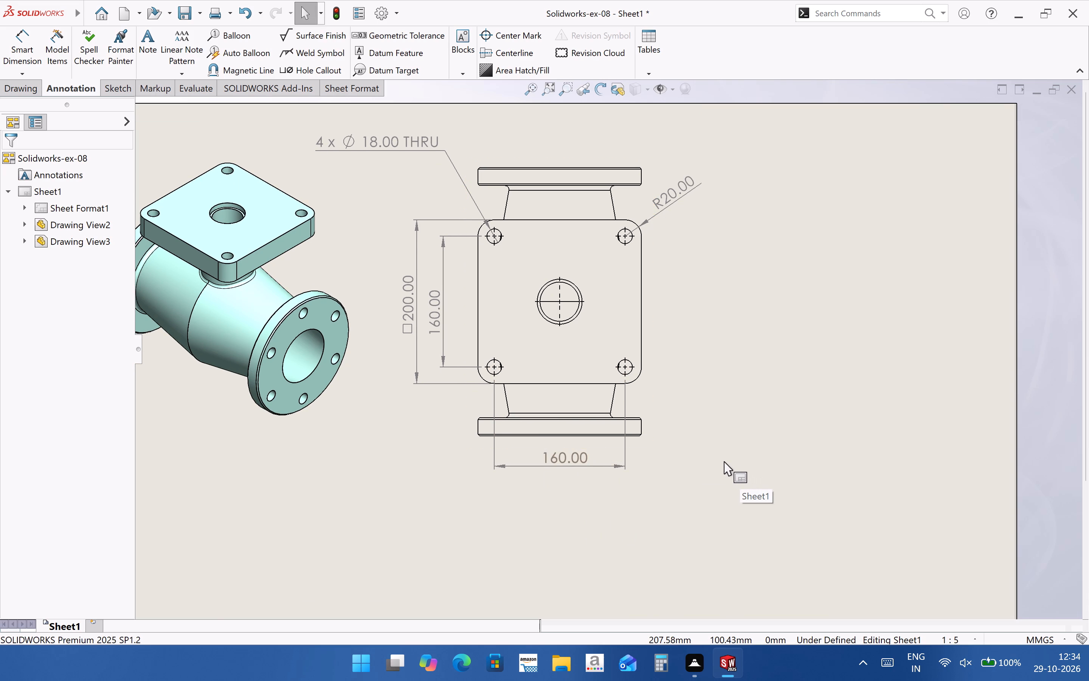
Shift the top view slightly upward on the sheet to make room beneath it.
{"action": "scroll", "coordinate": [534, 362], "scroll_direction": "up", "scroll_amount": 2}
{"action": "scroll", "coordinate": [600, 438], "scroll_direction": "up", "scroll_amount": 2}
{"action": "middle_click_drag", "start_coordinate": [599, 433], "coordinate": [589, 407]}
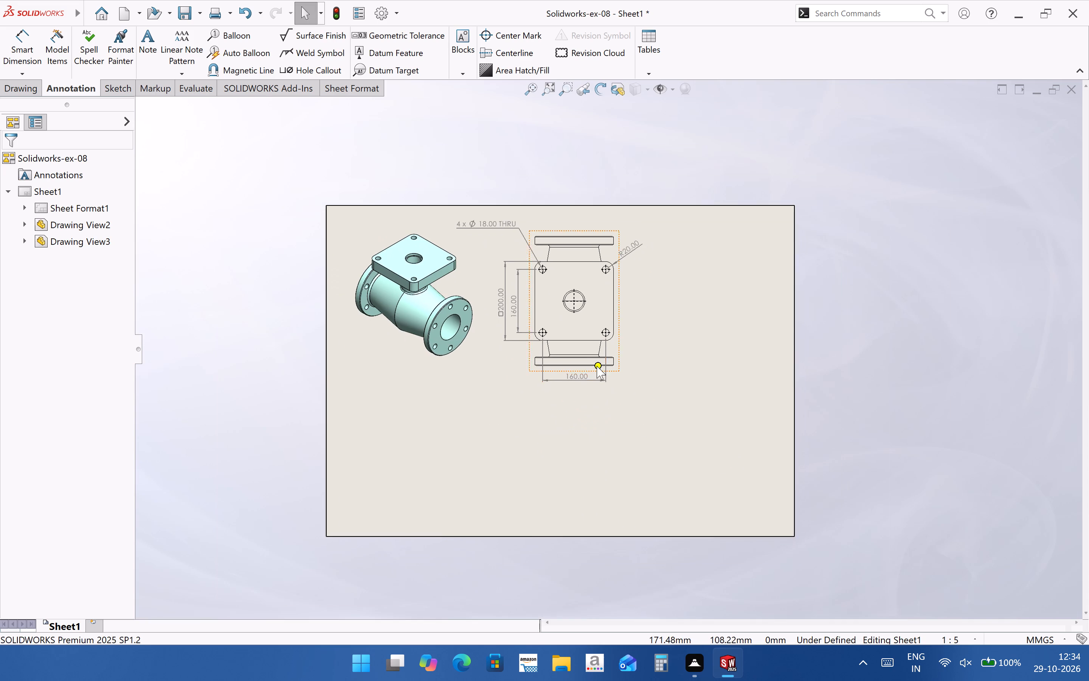
{"action": "scroll", "coordinate": [597, 366], "scroll_direction": "down", "scroll_amount": 2}
{"action": "left_click_drag", "start_coordinate": [625, 197], "coordinate": [625, 192]}
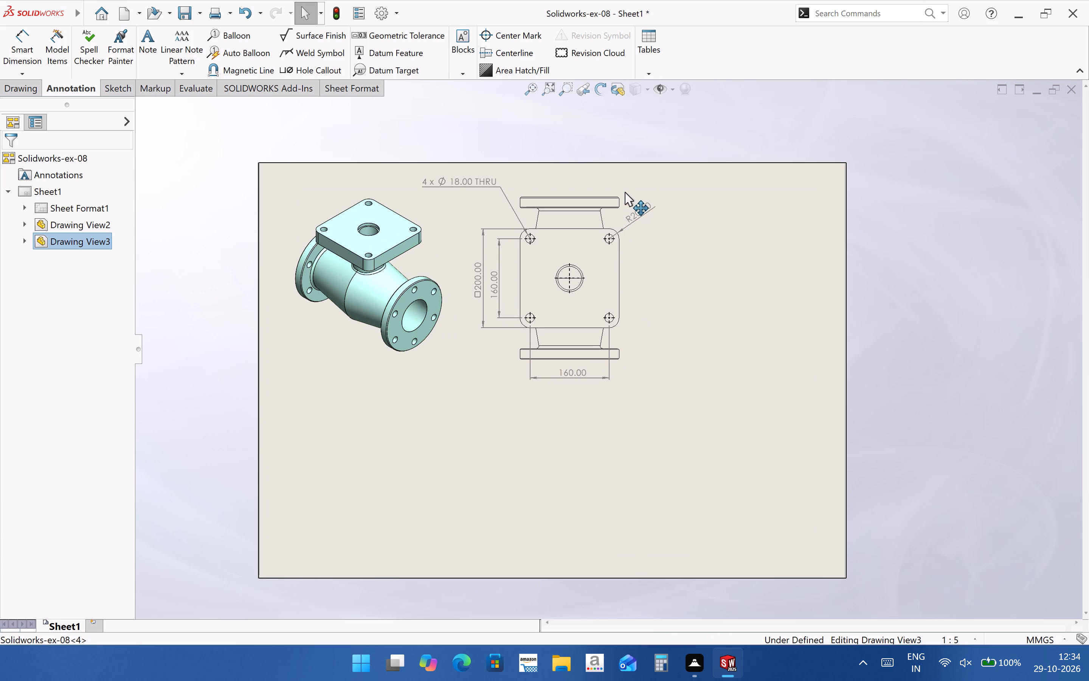
{"action": "left_click_drag", "start_coordinate": [625, 192], "coordinate": [625, 186]}
{"action": "left_click", "coordinate": [648, 348]}
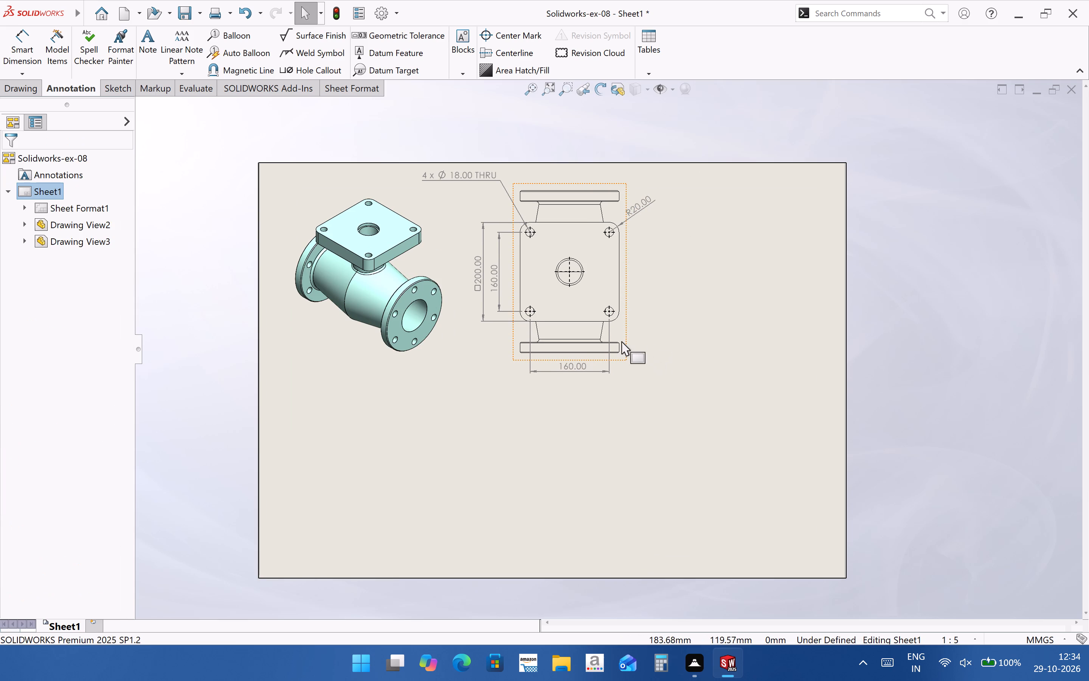
Project a view from the top view and place it directly below, showing the circular flange end-on.
{"action": "left_click", "coordinate": [621, 341]}
{"action": "left_click", "coordinate": [684, 317]}
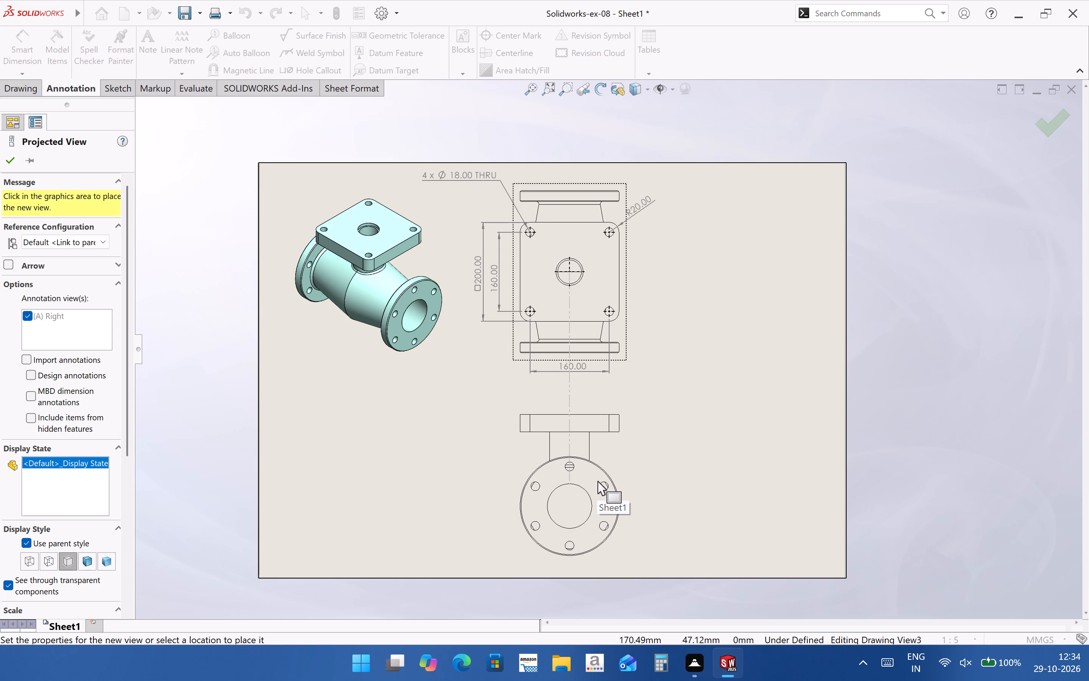
{"action": "left_click", "coordinate": [597, 481]}
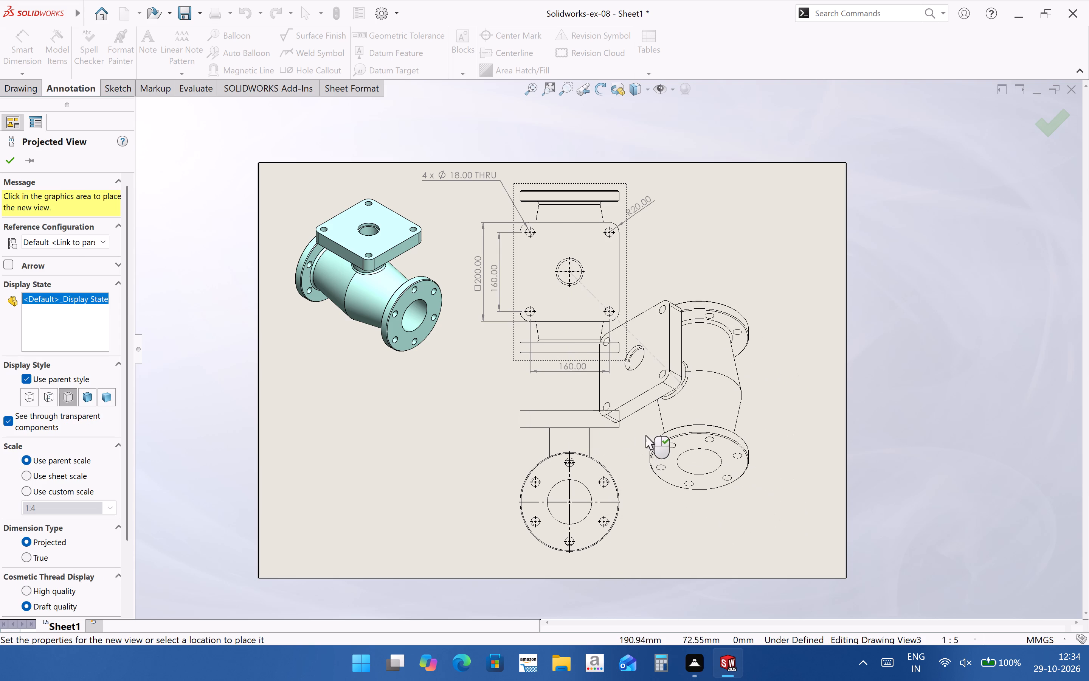
{"action": "key", "text": "Escape"}
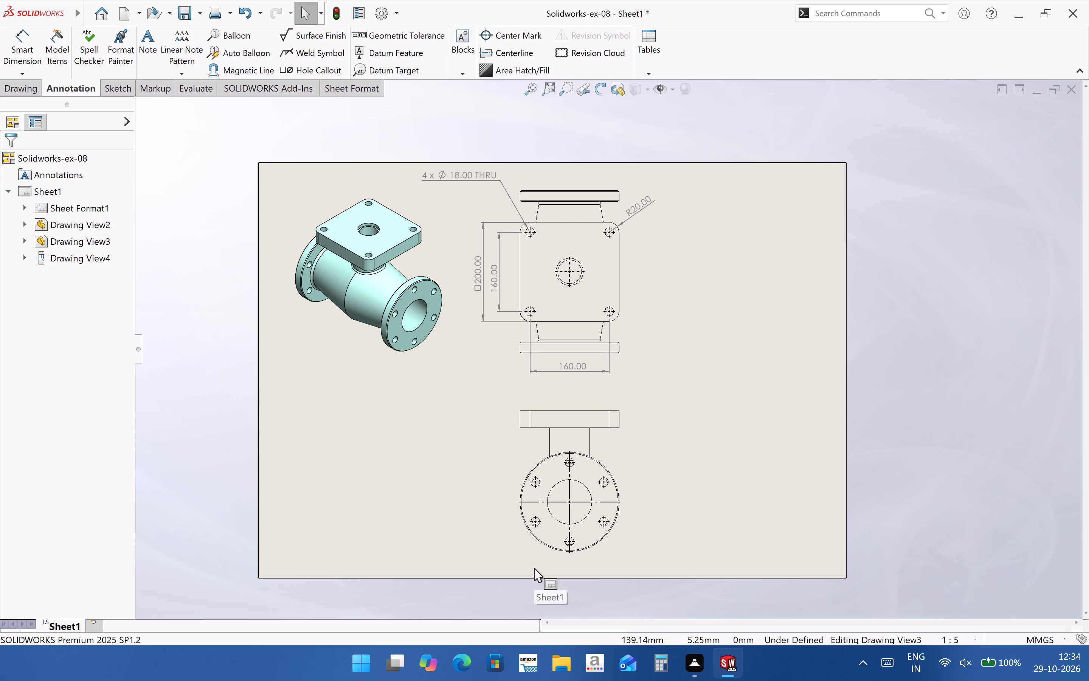
Dimension the vertical distance from the plate's underside to the flange centre in the lower view, placing it left of the flange.
{"action": "scroll", "coordinate": [556, 498], "scroll_direction": "down", "scroll_amount": 1}
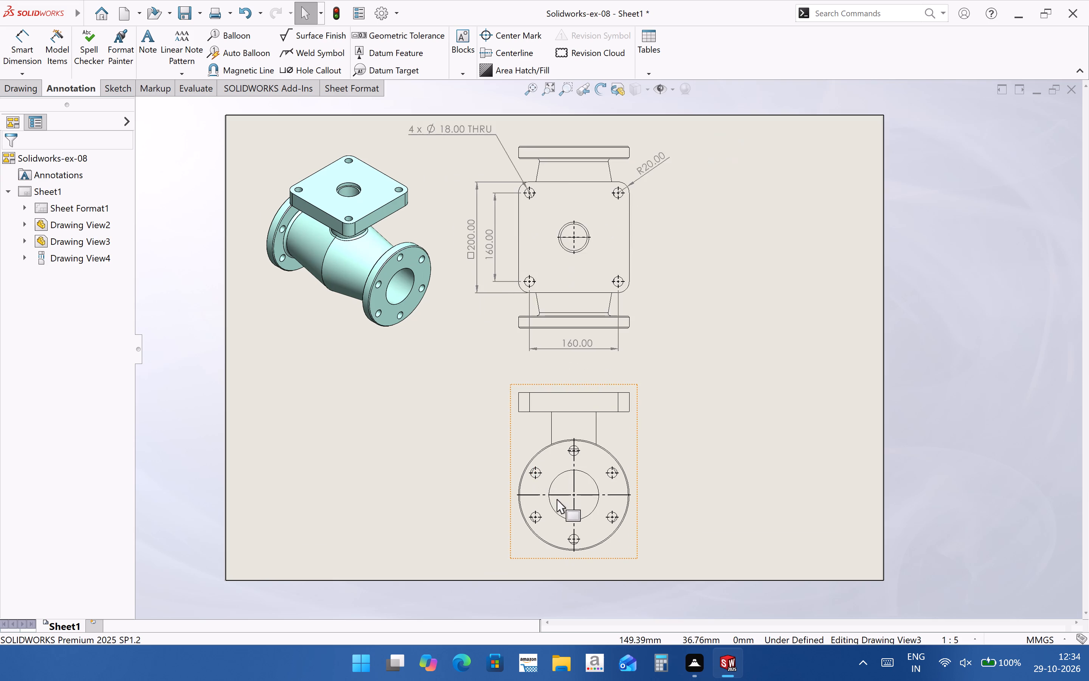
{"action": "scroll", "coordinate": [557, 499], "scroll_direction": "down", "scroll_amount": 2}
{"action": "left_click", "coordinate": [32, 65]}
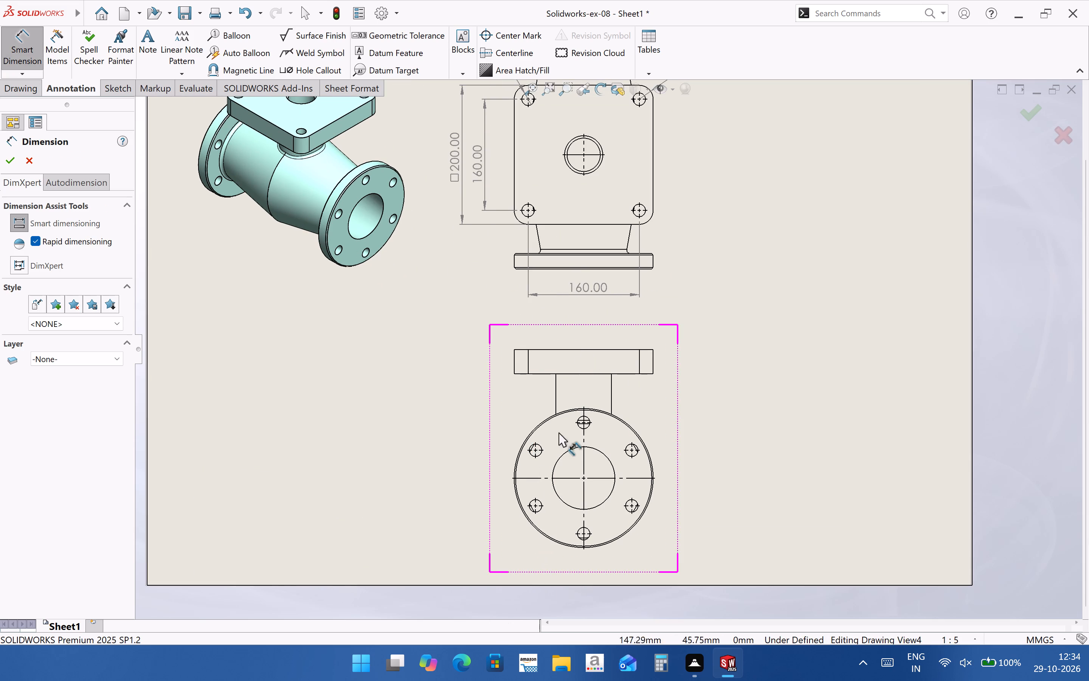
{"action": "left_click", "coordinate": [567, 374]}
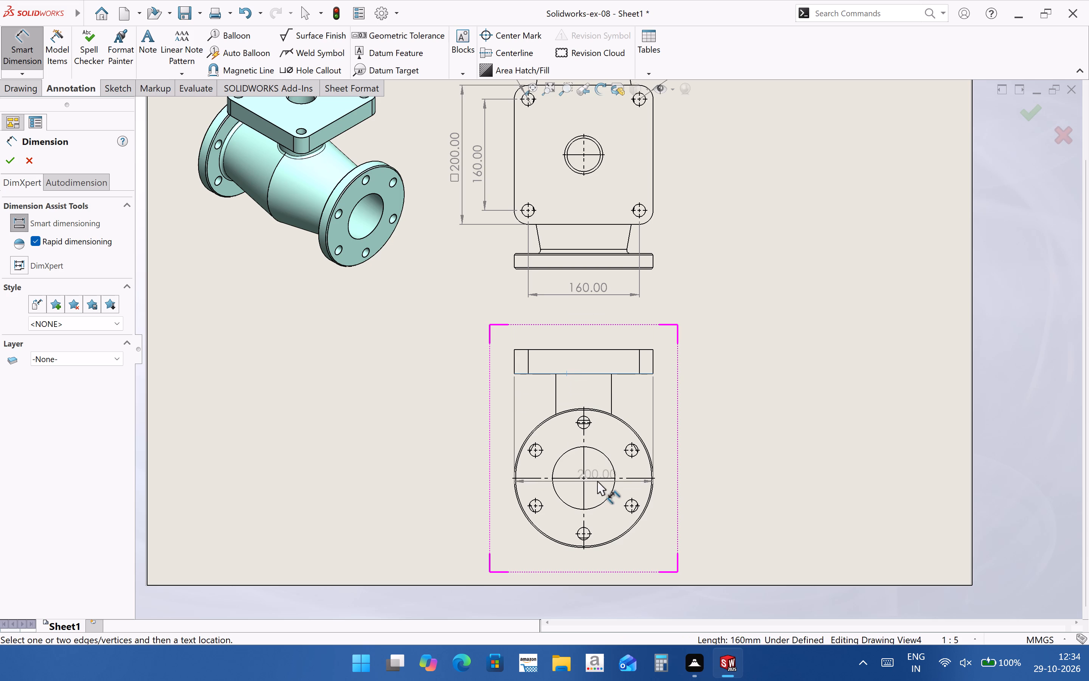
{"action": "left_click", "coordinate": [596, 477]}
{"action": "left_click", "coordinate": [495, 426]}
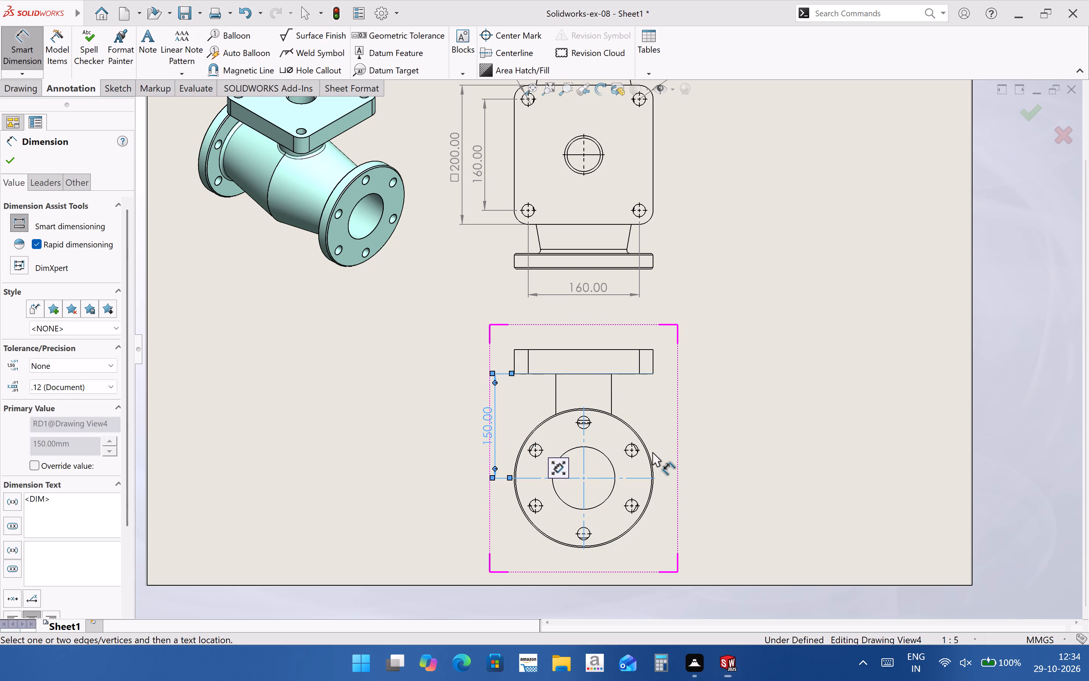
{"action": "key", "text": "Escape"}
Dimension the vertical distance from the plate's top edge to the flange centre, placing it outside the existing vertical dimension.
{"action": "key", "text": "Return"}
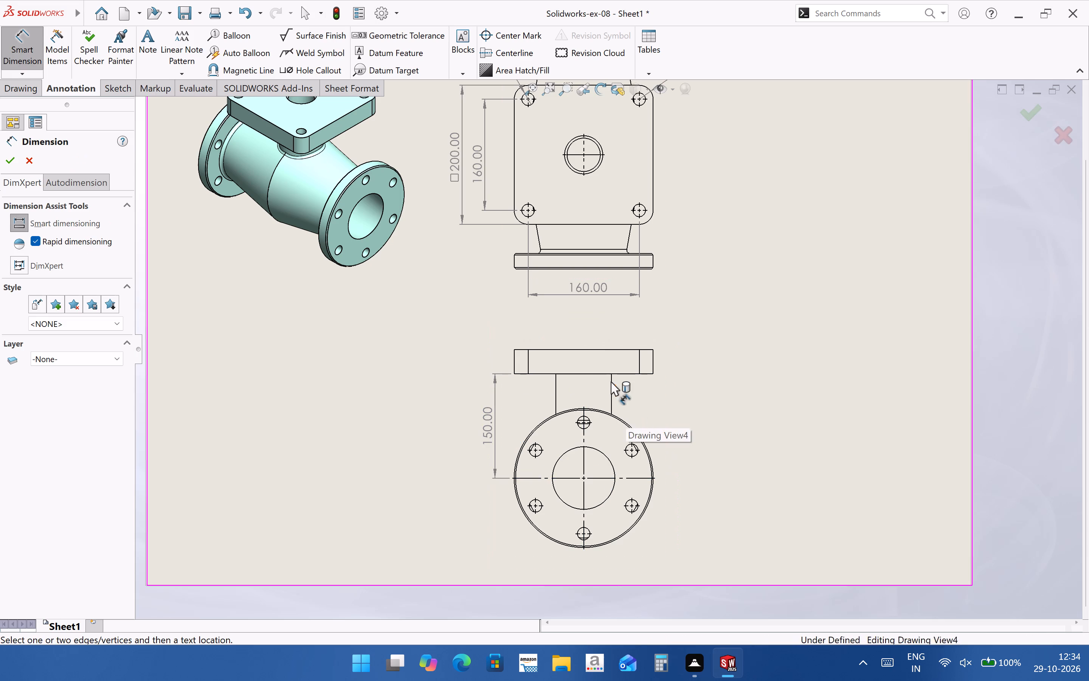
{"action": "left_click", "coordinate": [595, 349]}
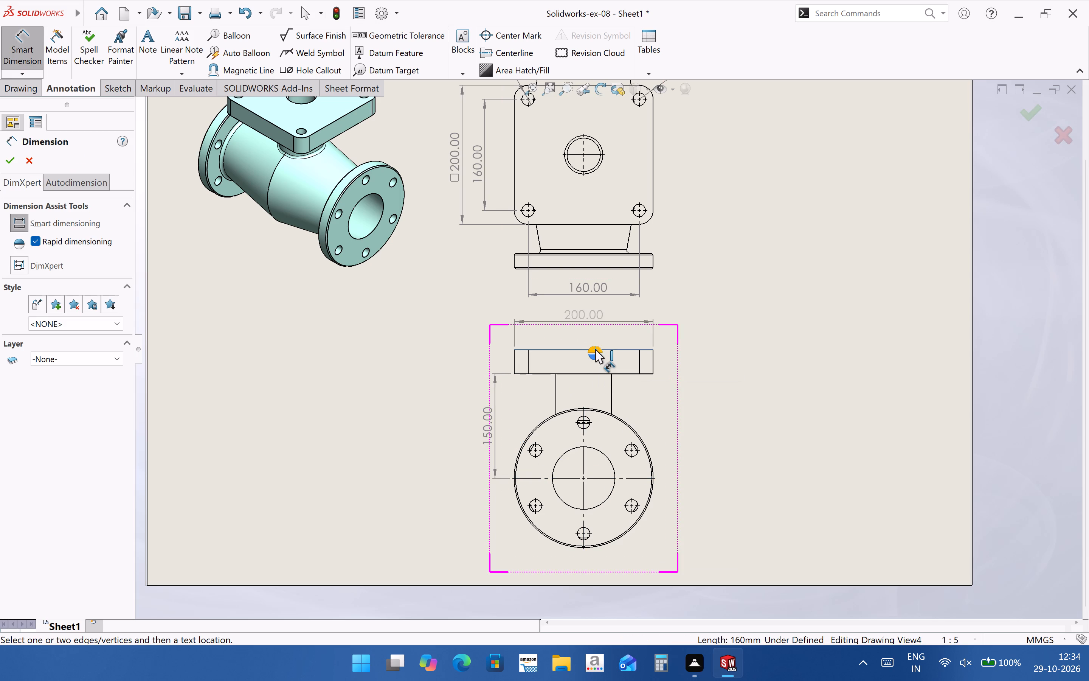
{"action": "left_click", "coordinate": [619, 477]}
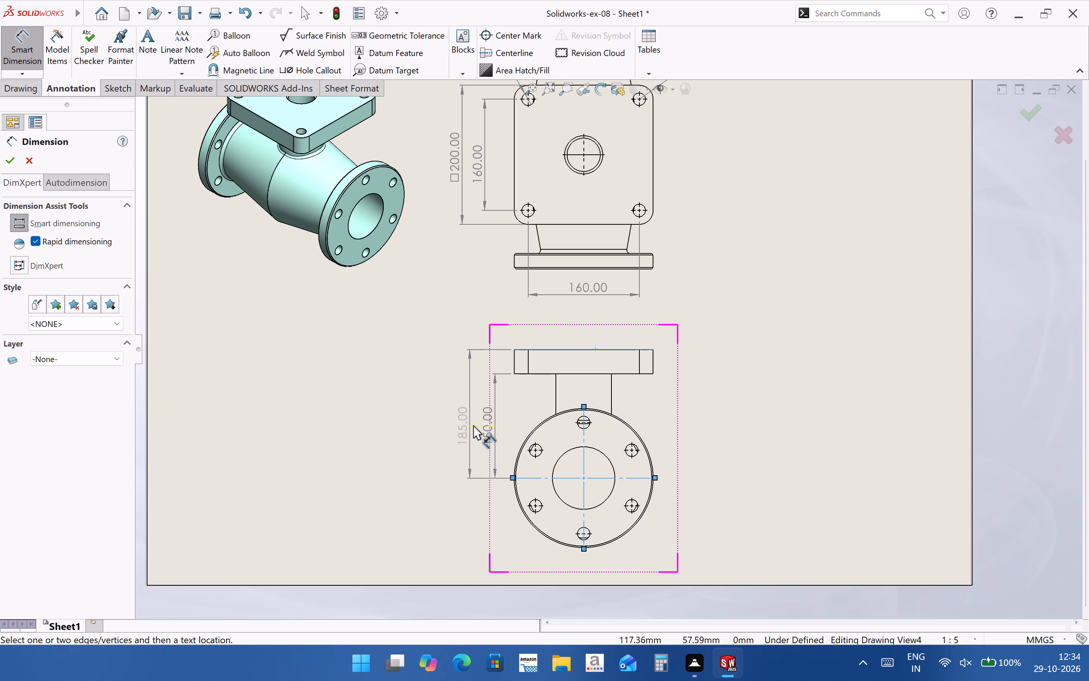
{"action": "left_click", "coordinate": [473, 425]}
{"action": "key", "text": "Escape"}
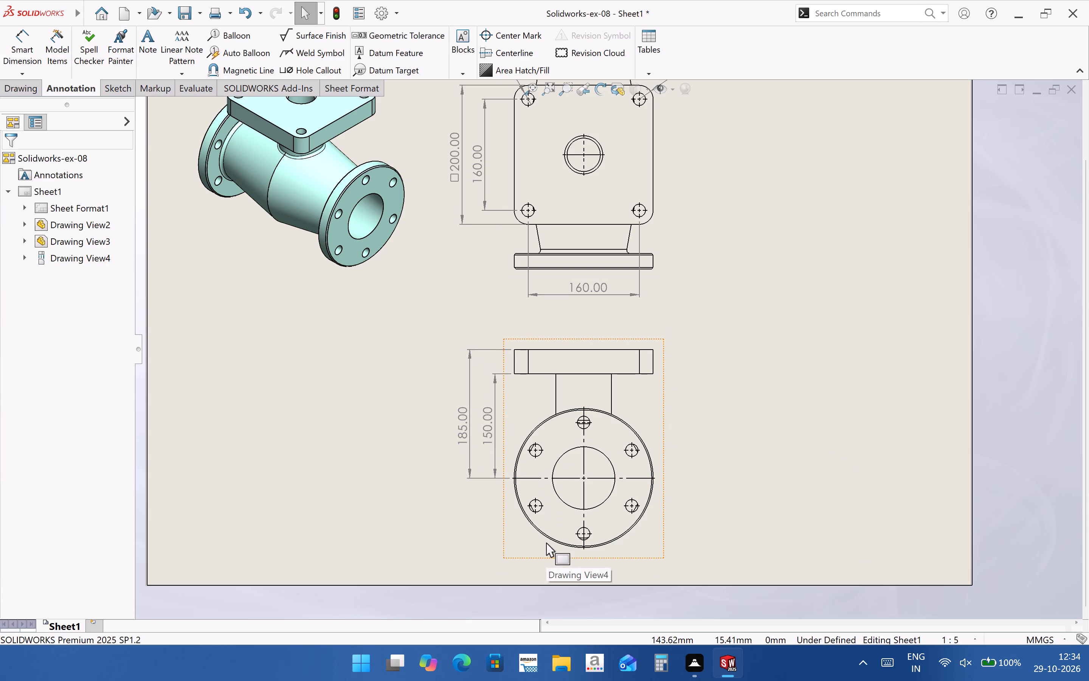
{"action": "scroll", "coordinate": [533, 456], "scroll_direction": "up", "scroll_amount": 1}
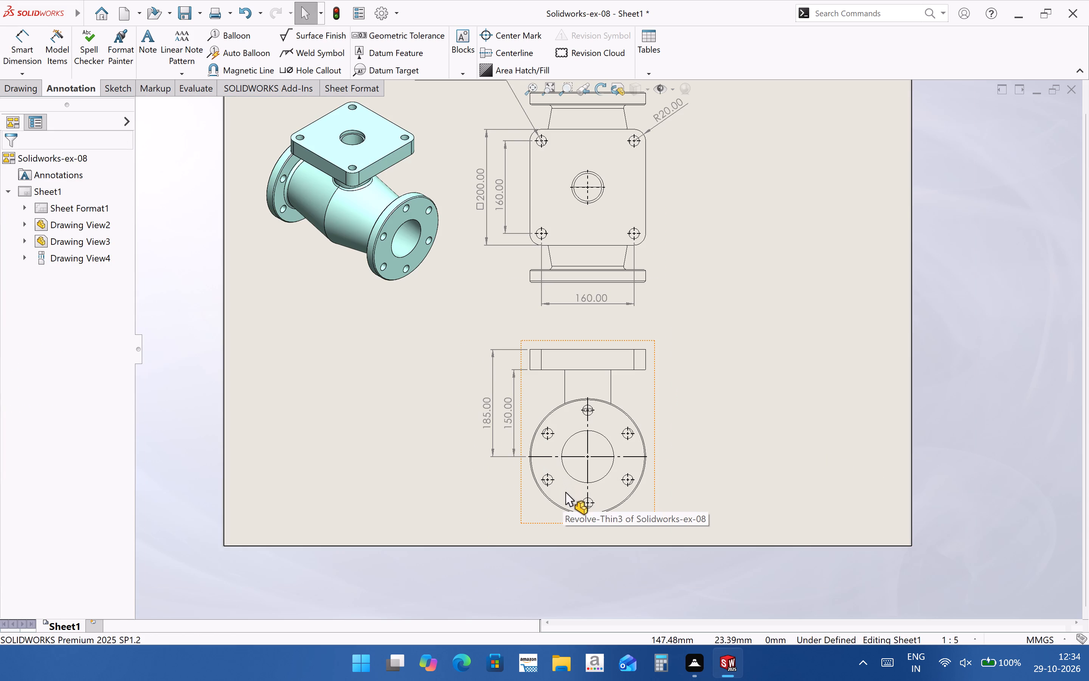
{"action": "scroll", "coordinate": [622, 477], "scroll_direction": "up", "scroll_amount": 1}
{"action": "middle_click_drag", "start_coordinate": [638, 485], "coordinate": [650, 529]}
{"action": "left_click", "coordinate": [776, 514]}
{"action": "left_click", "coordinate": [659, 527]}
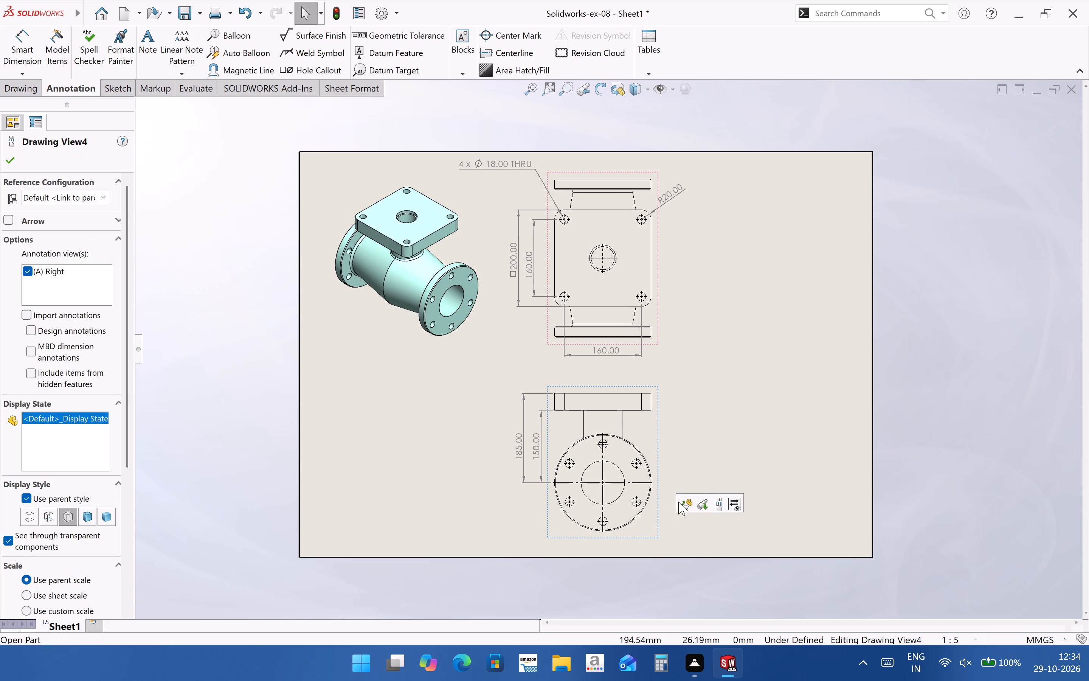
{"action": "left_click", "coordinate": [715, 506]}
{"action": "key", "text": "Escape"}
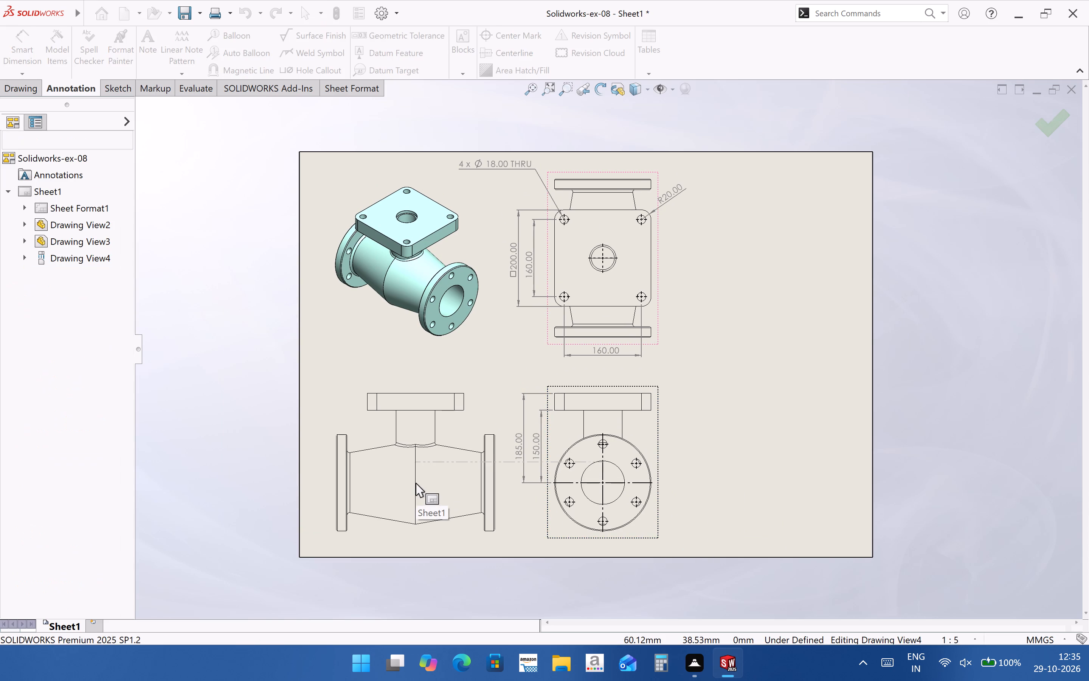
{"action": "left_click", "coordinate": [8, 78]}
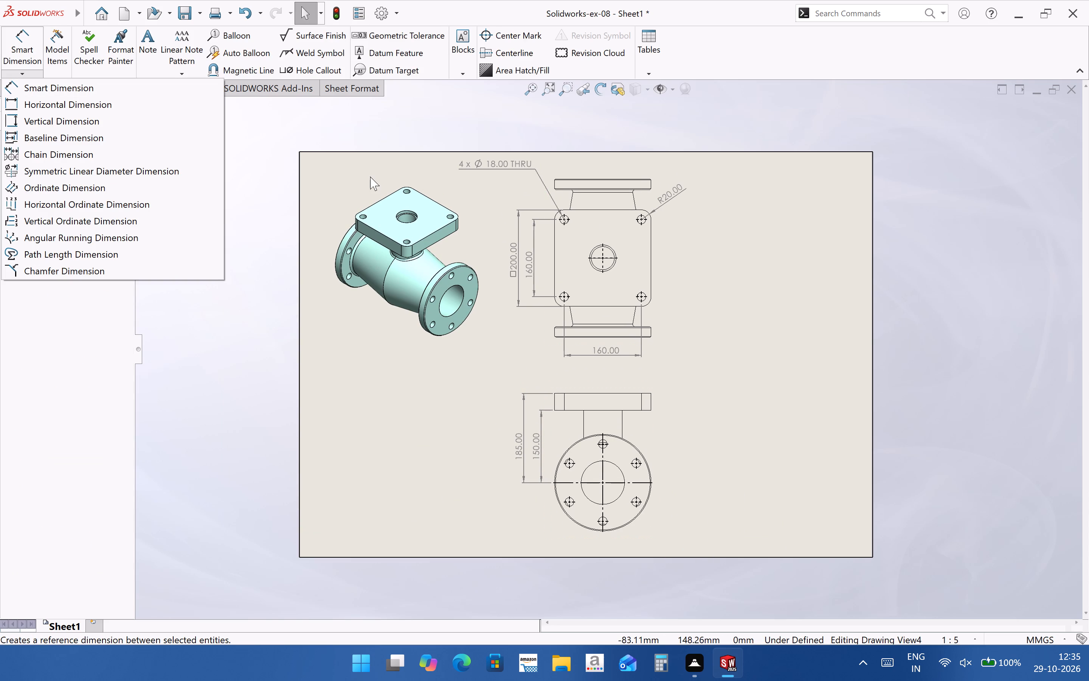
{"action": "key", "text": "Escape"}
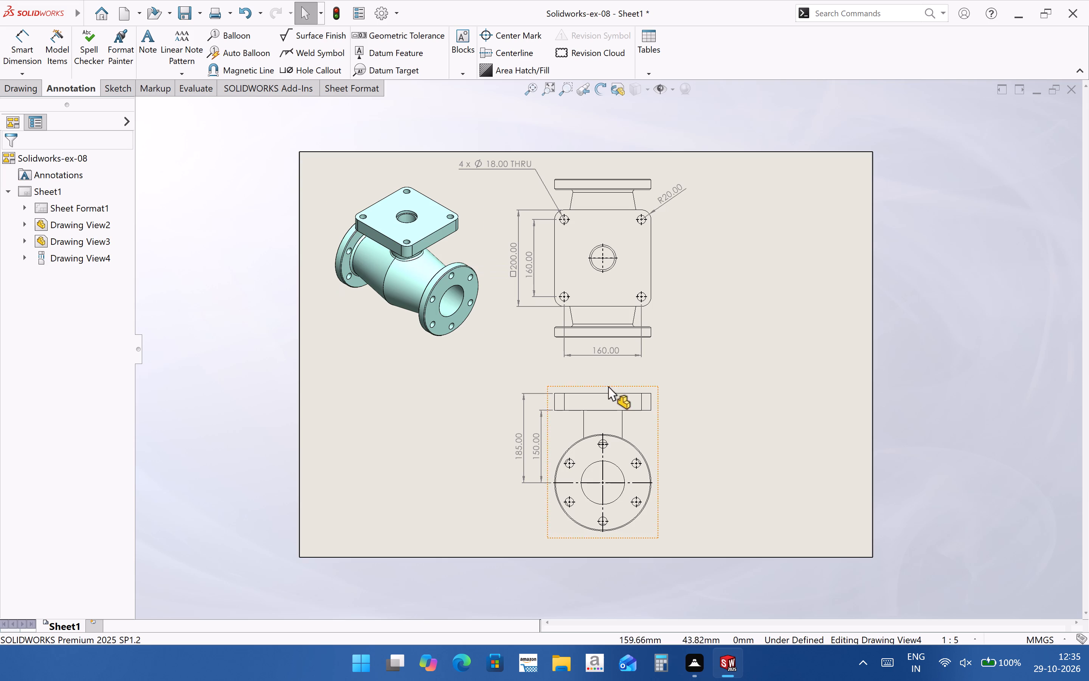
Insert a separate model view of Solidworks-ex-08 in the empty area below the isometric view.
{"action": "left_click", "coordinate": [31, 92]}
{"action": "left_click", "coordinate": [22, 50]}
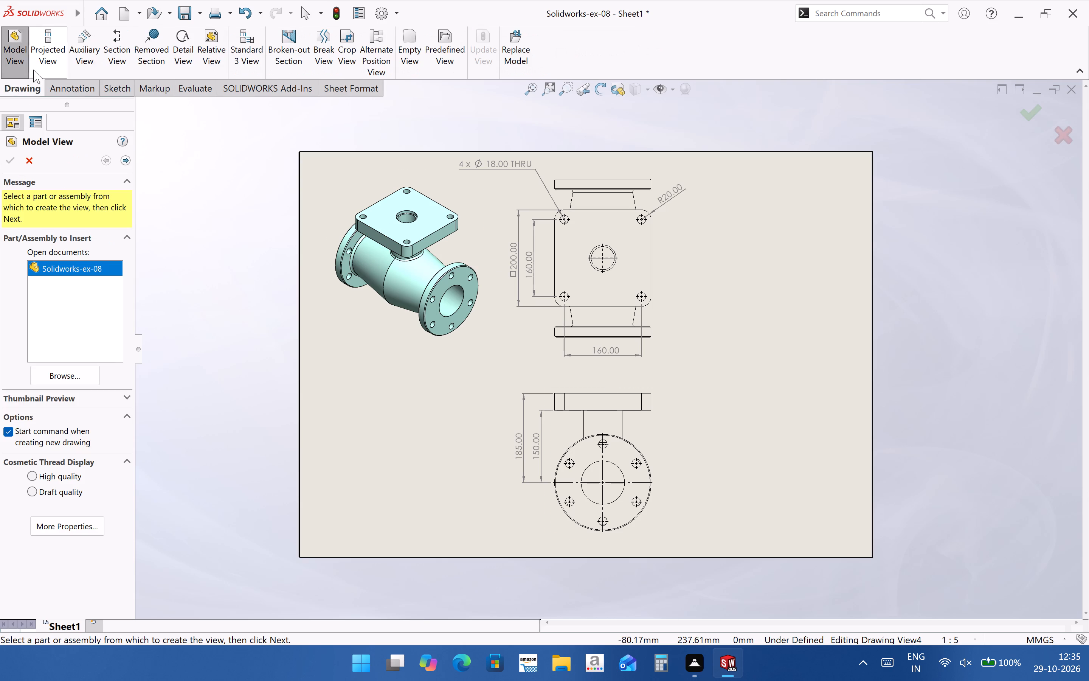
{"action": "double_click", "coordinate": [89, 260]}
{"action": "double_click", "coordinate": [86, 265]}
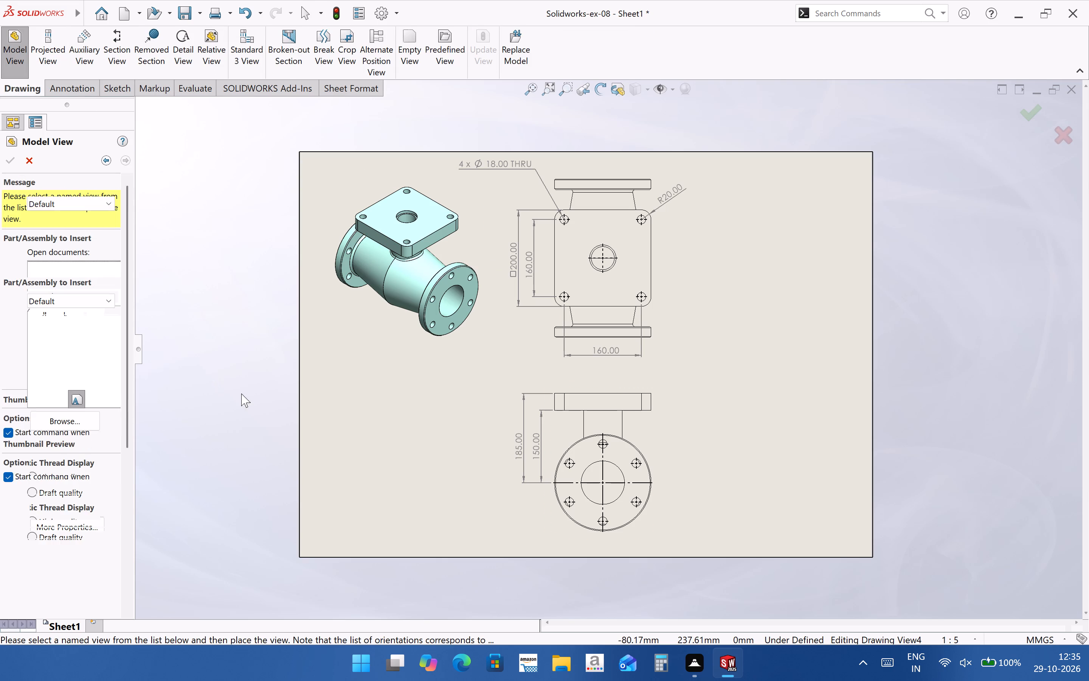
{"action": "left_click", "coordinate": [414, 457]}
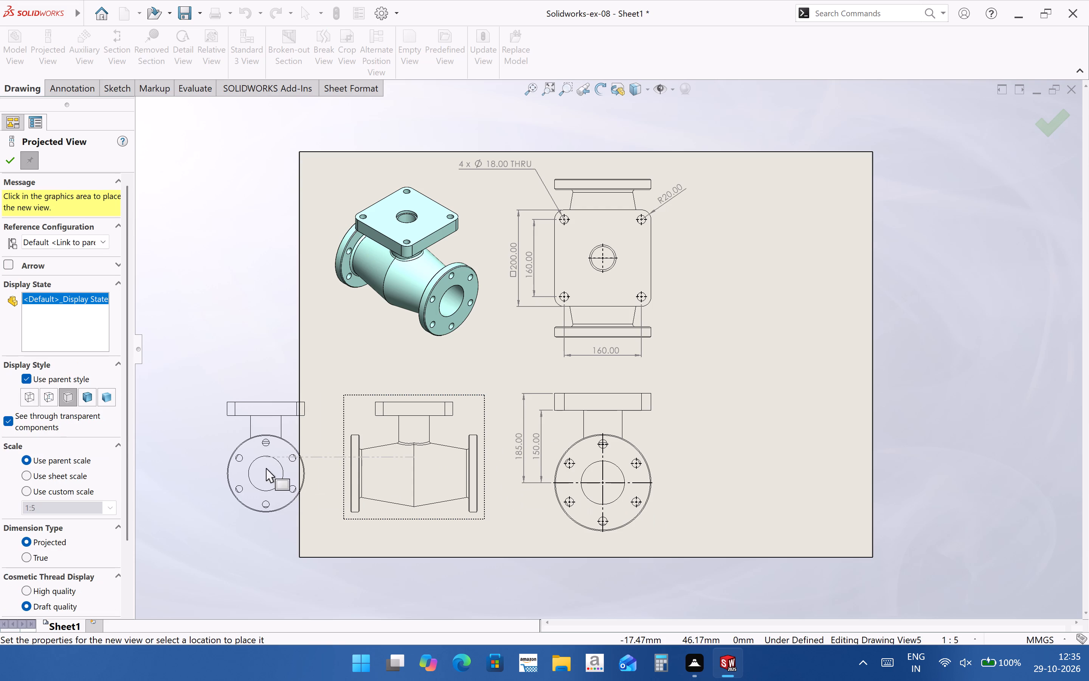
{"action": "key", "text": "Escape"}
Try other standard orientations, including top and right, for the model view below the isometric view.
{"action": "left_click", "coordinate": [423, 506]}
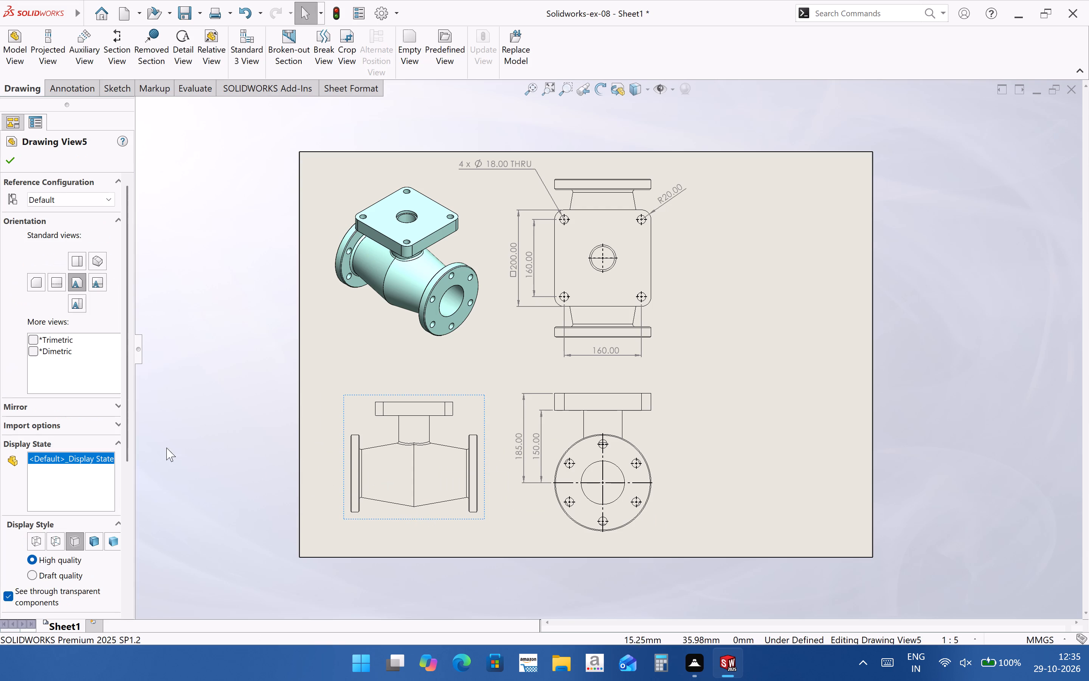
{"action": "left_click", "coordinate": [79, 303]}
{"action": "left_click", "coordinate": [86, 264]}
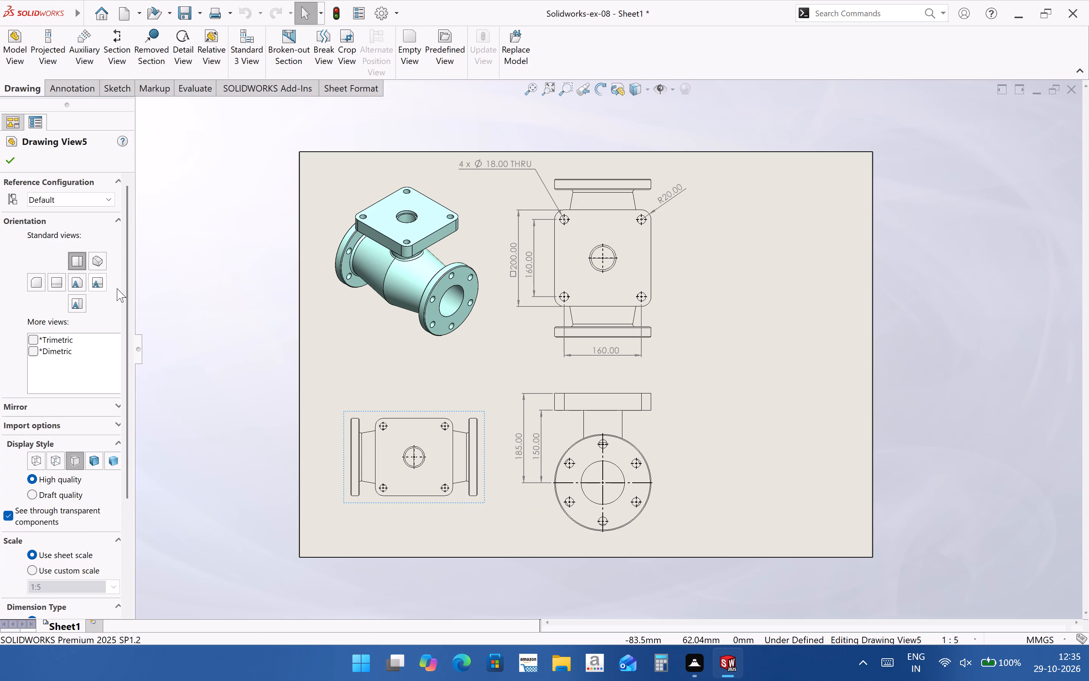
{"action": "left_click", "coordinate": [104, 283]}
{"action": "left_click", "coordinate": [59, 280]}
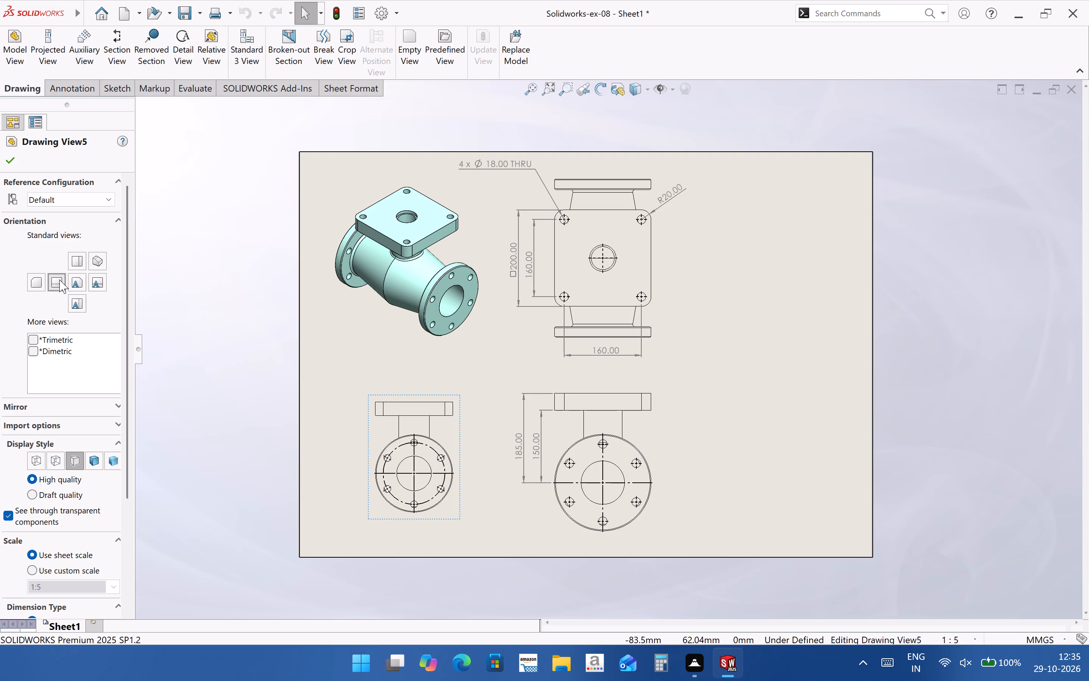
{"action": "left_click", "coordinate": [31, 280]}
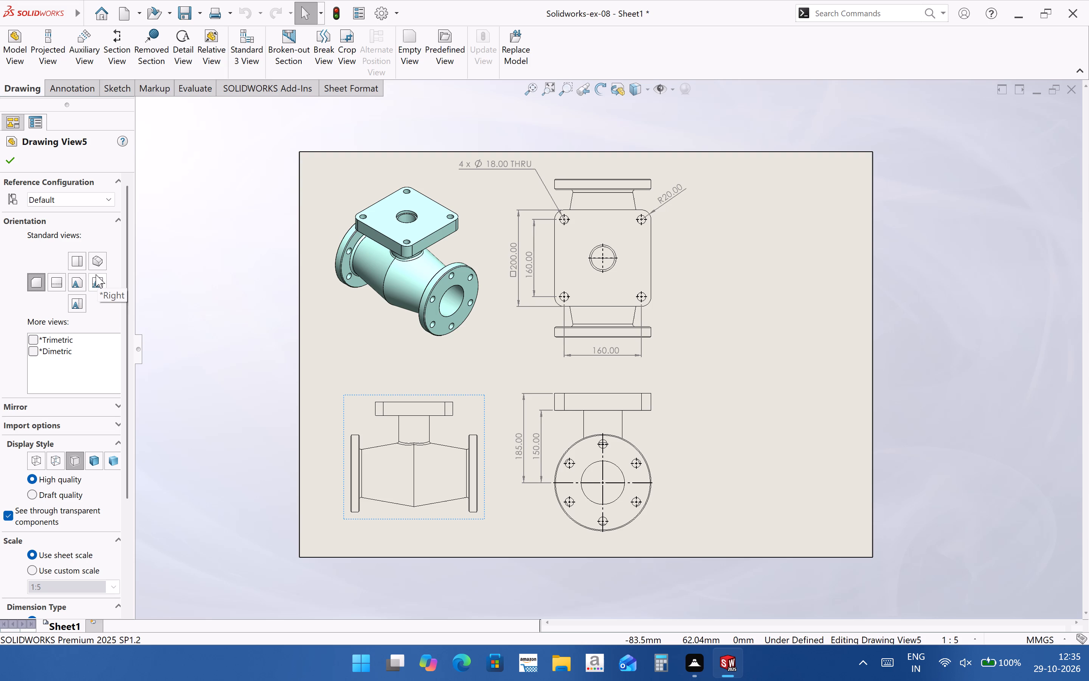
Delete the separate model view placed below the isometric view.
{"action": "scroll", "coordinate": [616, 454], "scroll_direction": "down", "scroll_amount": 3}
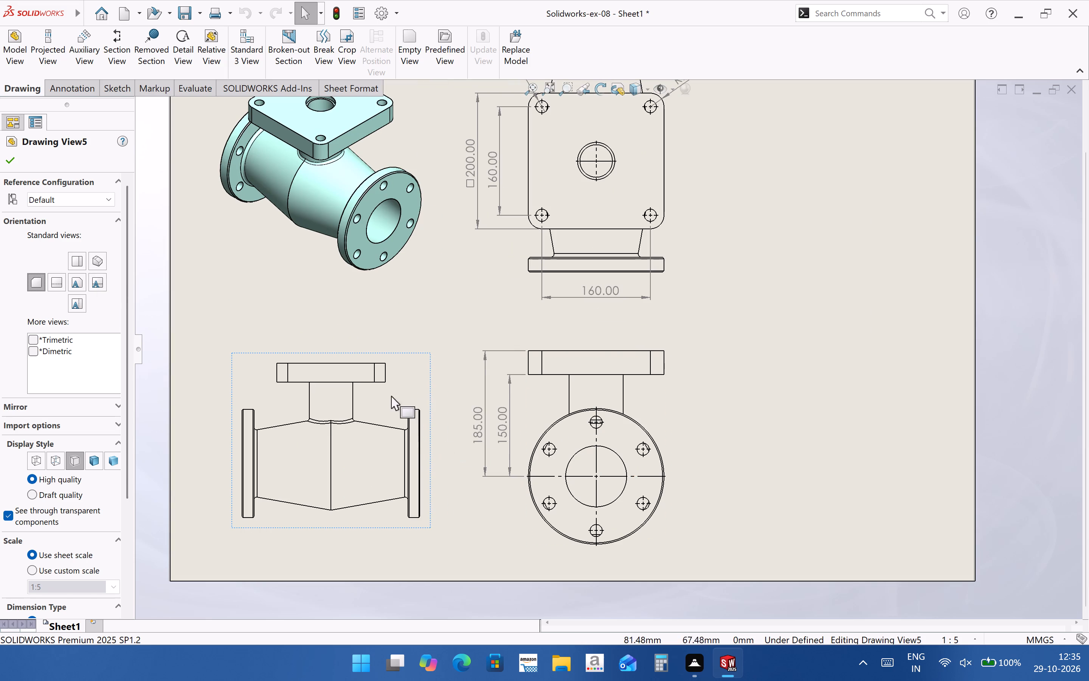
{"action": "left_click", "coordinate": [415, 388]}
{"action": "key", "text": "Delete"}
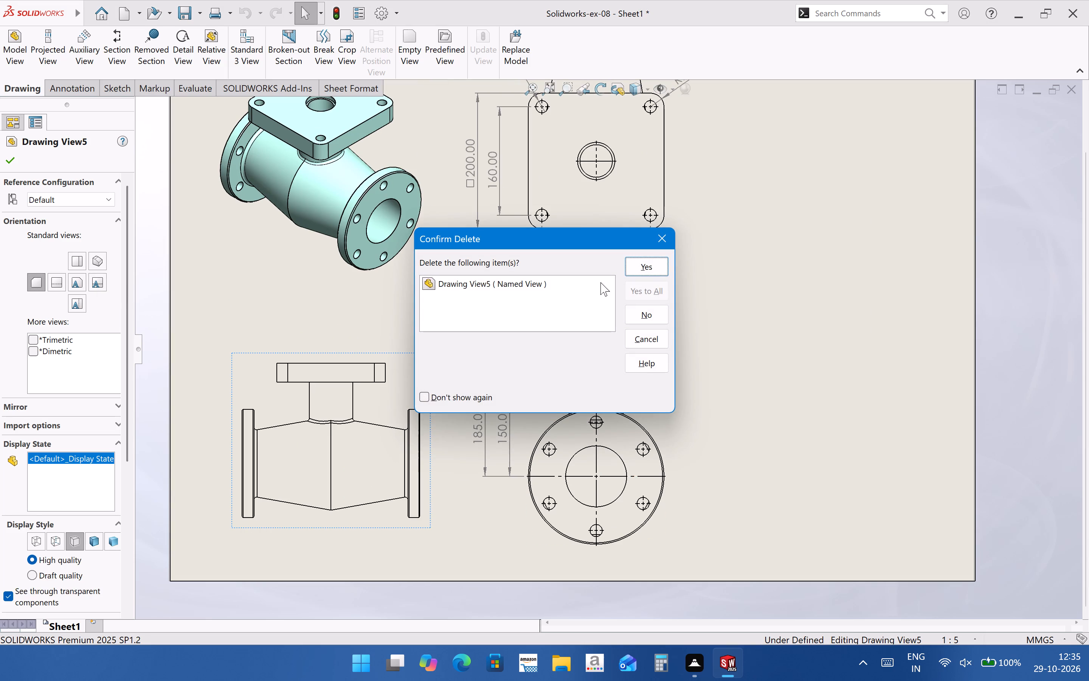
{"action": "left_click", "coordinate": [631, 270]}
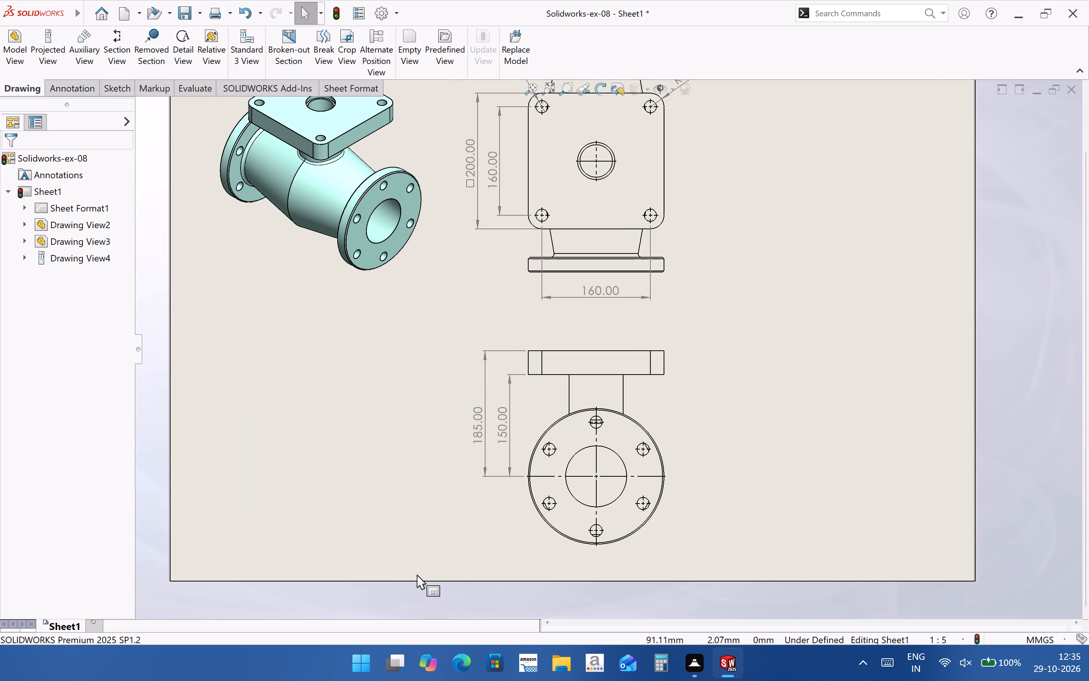
Move the top view, with its aligned projected view, toward the sheet's right edge.
{"action": "scroll", "coordinate": [691, 384], "scroll_direction": "up", "scroll_amount": 2}
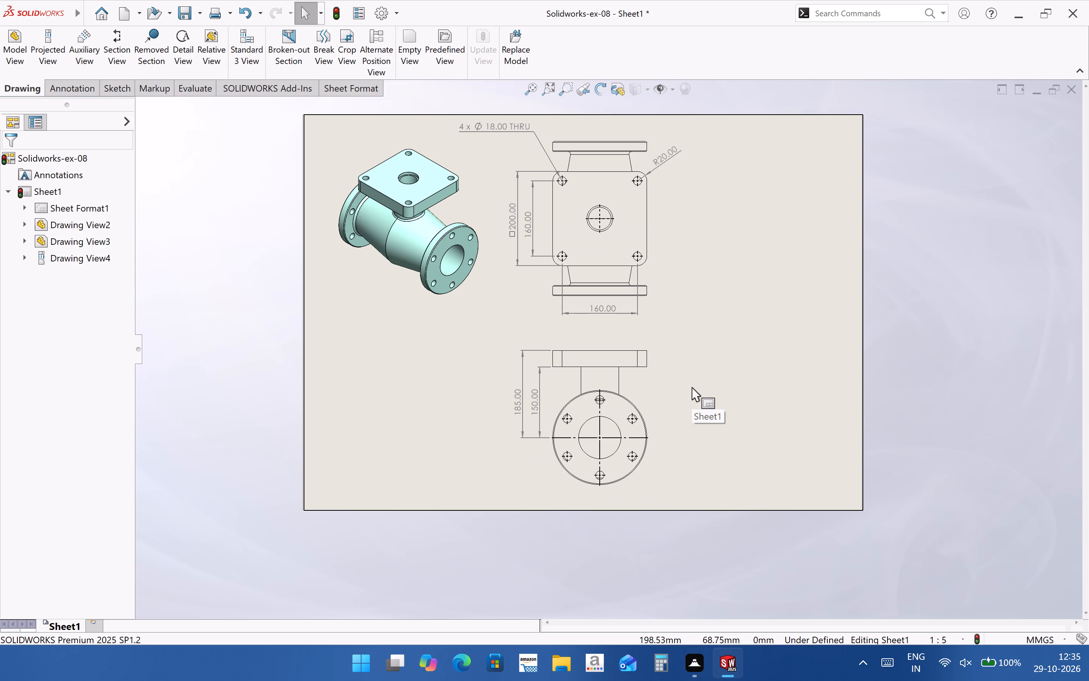
{"action": "left_click", "coordinate": [656, 228]}
{"action": "left_click_drag", "start_coordinate": [653, 294], "coordinate": [777, 288]}
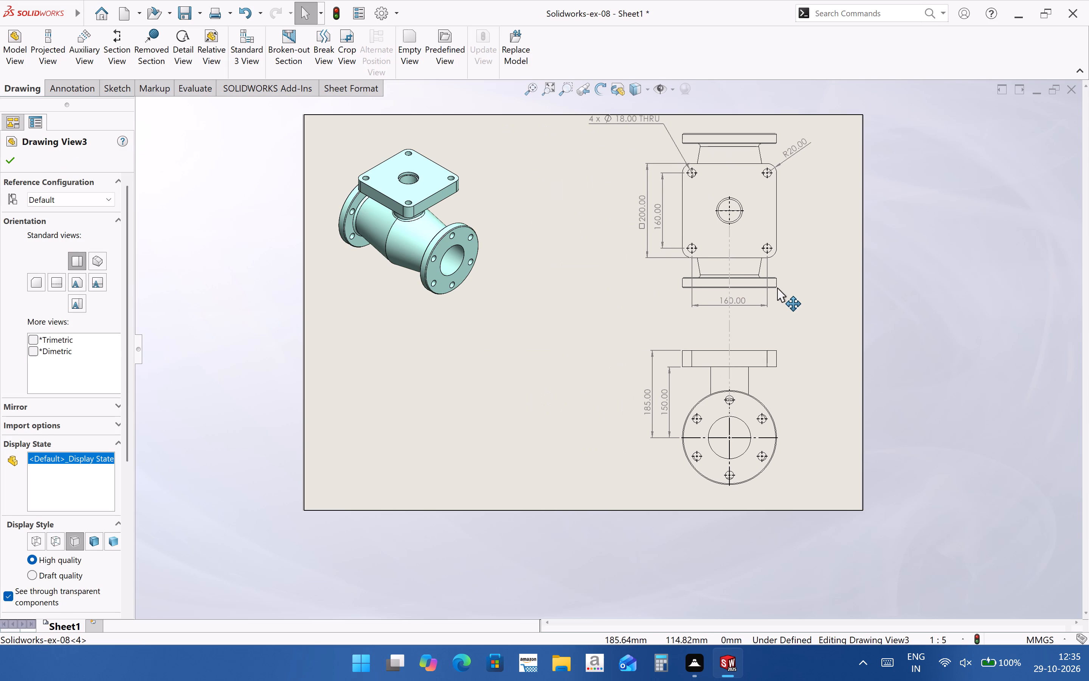
{"action": "left_click_drag", "start_coordinate": [777, 288], "coordinate": [786, 297]}
{"action": "left_click", "coordinate": [819, 342]}
Dimension the round flange's outer diameter in the projected view, placing the dimension beside the flange.
{"action": "scroll", "coordinate": [770, 425], "scroll_direction": "down", "scroll_amount": 2}
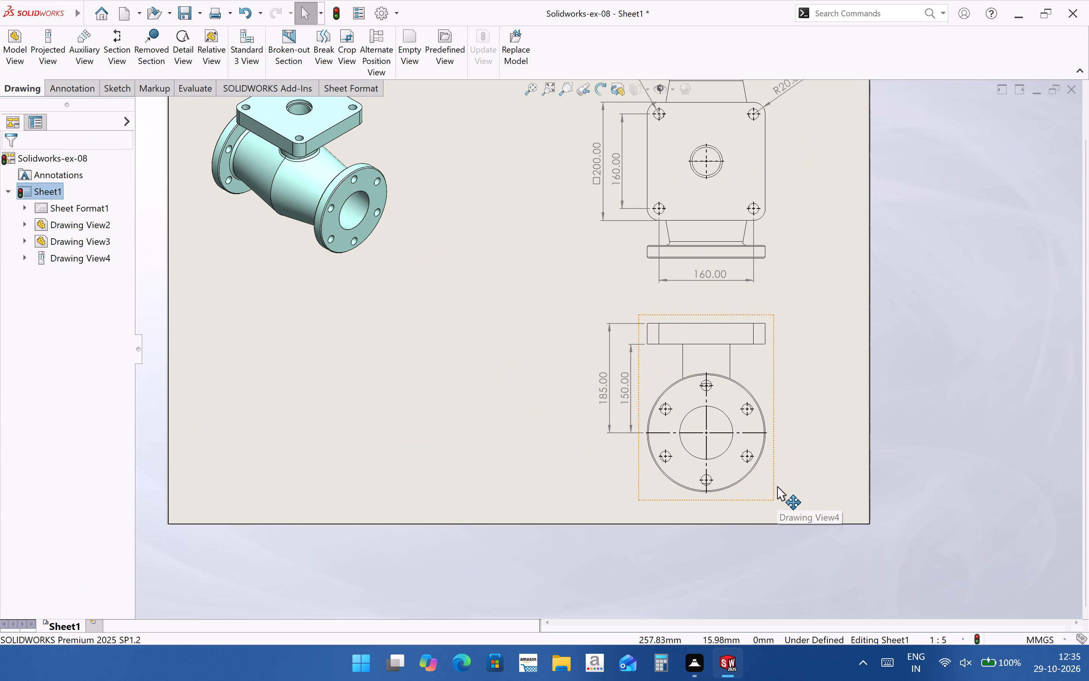
{"action": "left_click", "coordinate": [107, 90]}
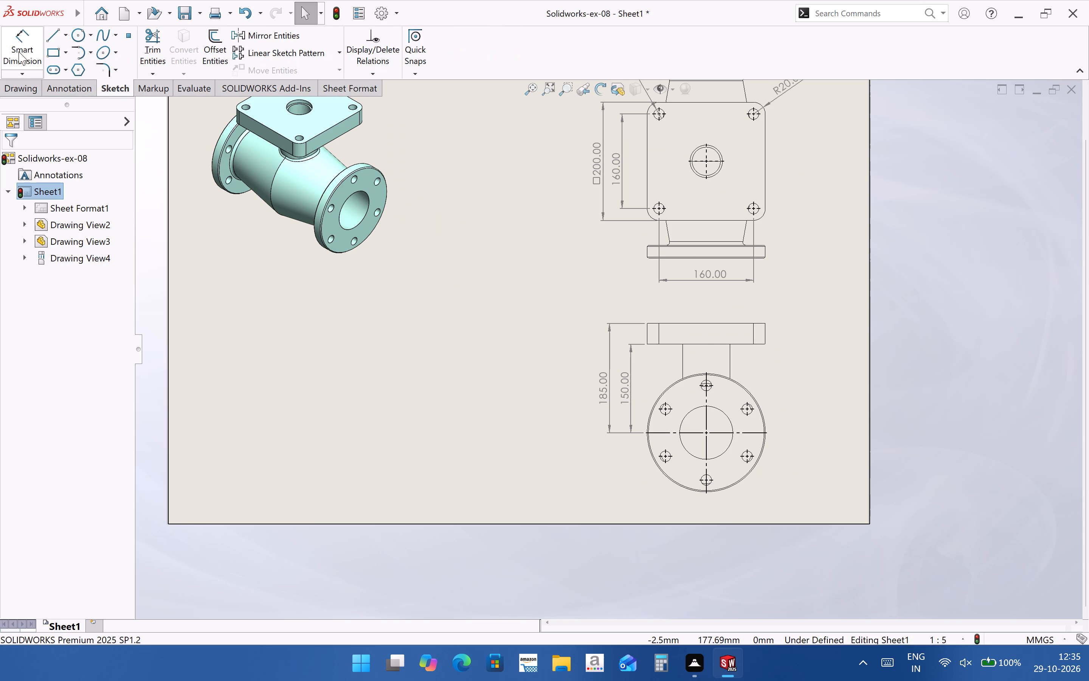
{"action": "left_click", "coordinate": [12, 49]}
{"action": "scroll", "coordinate": [750, 396], "scroll_direction": "down", "scroll_amount": 2}
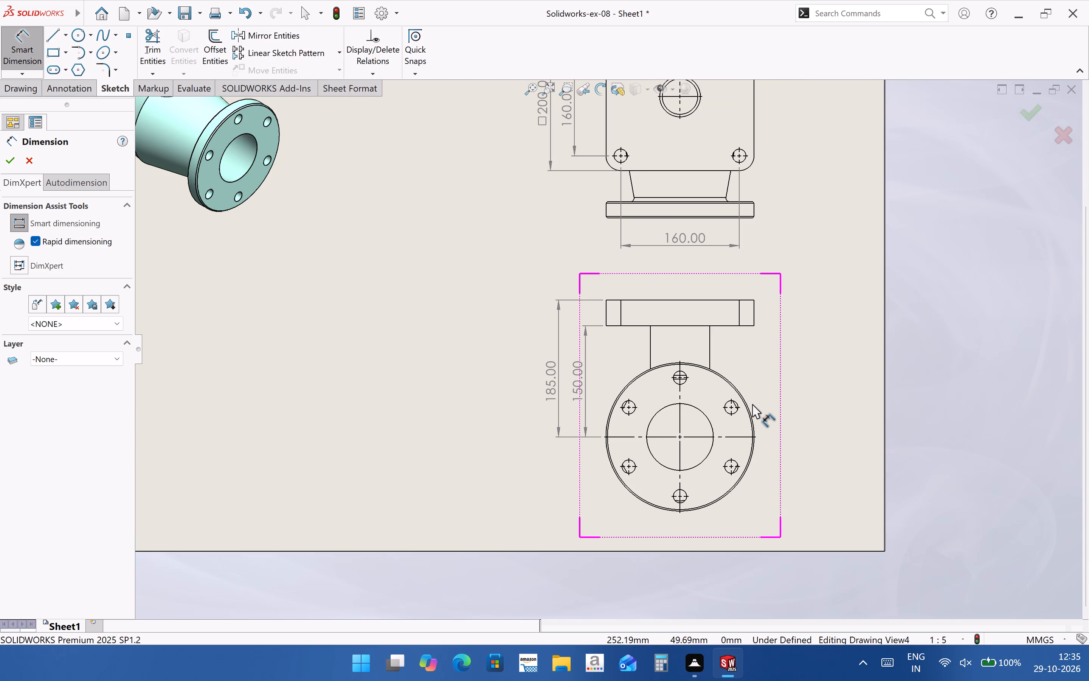
{"action": "scroll", "coordinate": [741, 408], "scroll_direction": "down", "scroll_amount": 3}
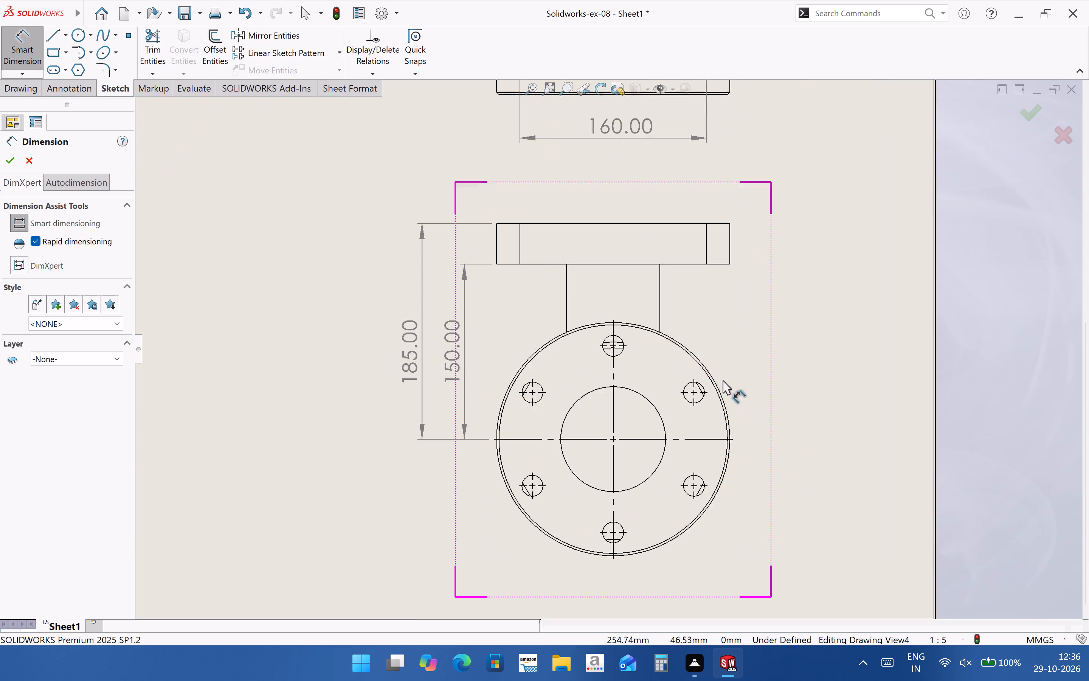
{"action": "scroll", "coordinate": [723, 380], "scroll_direction": "down", "scroll_amount": 6}
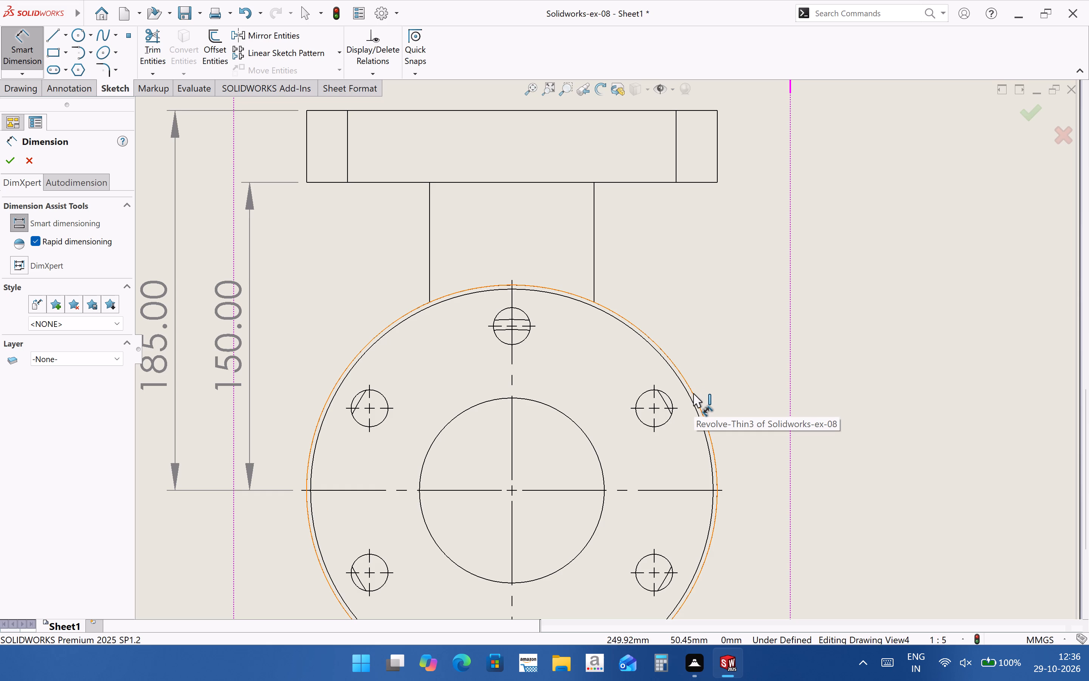
{"action": "scroll", "coordinate": [680, 381], "scroll_direction": "down", "scroll_amount": 3}
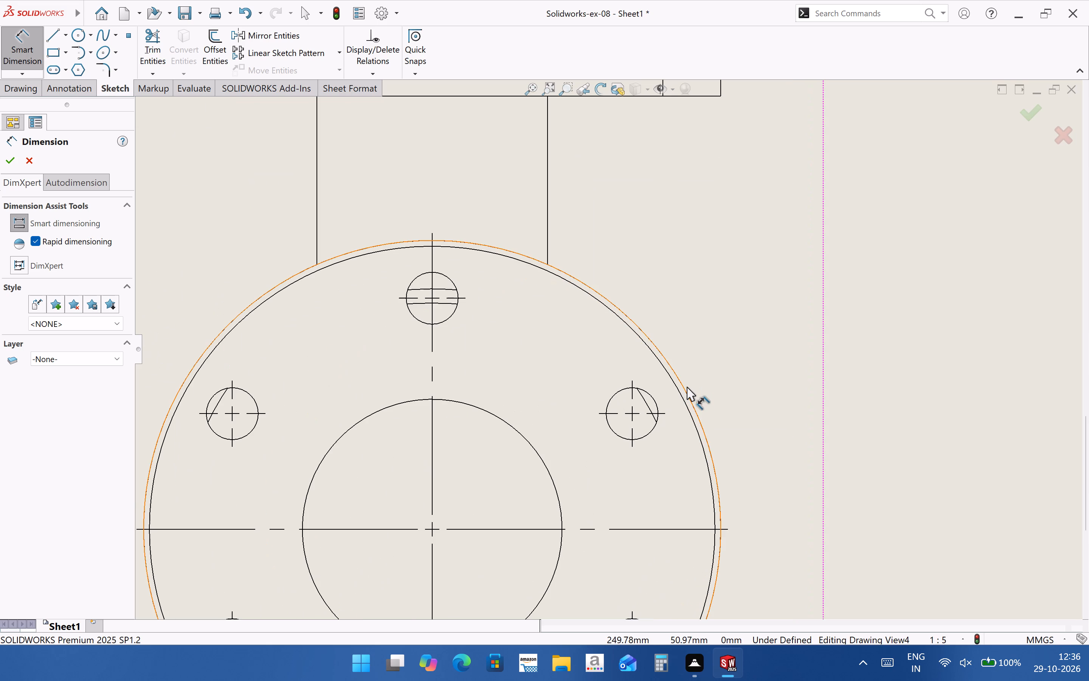
{"action": "left_click", "coordinate": [685, 391]}
{"action": "scroll", "coordinate": [766, 356], "scroll_direction": "up", "scroll_amount": 2}
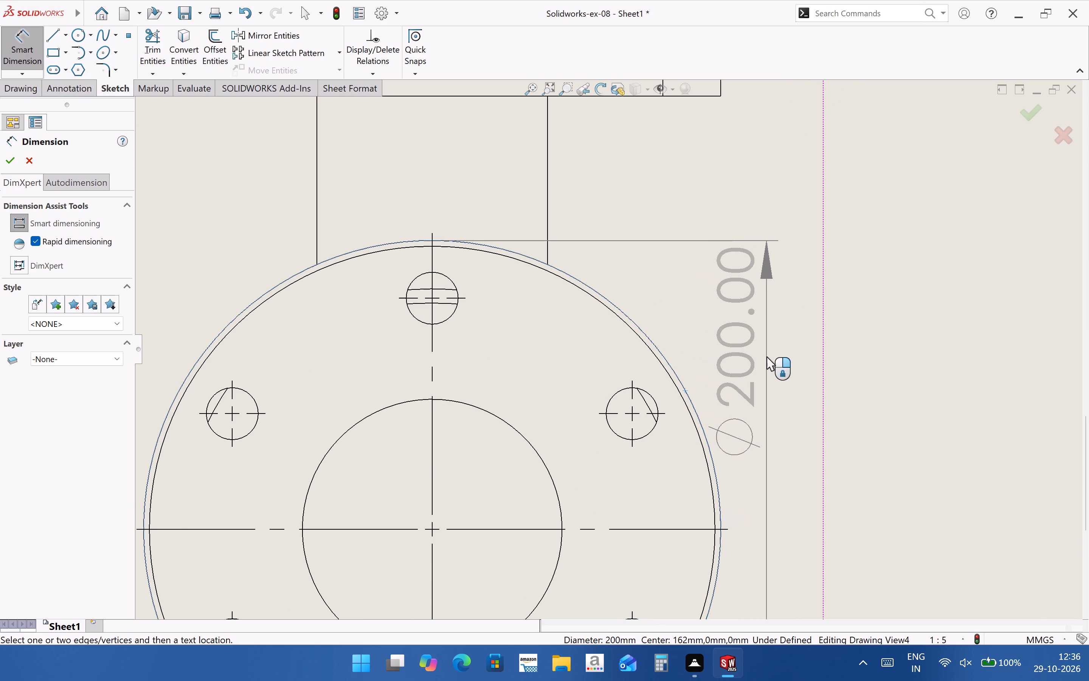
{"action": "left_click", "coordinate": [817, 382]}
{"action": "scroll", "coordinate": [869, 406], "scroll_direction": "up", "scroll_amount": 3}
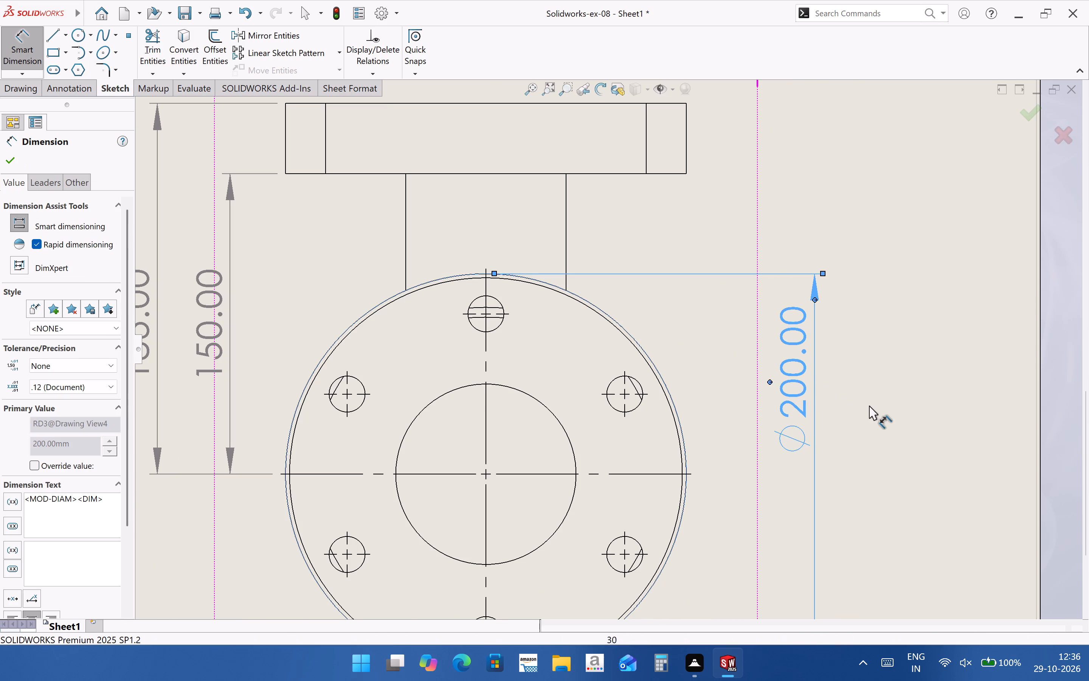
{"action": "scroll", "coordinate": [869, 406], "scroll_direction": "up", "scroll_amount": 4}
{"action": "left_click", "coordinate": [694, 410]}
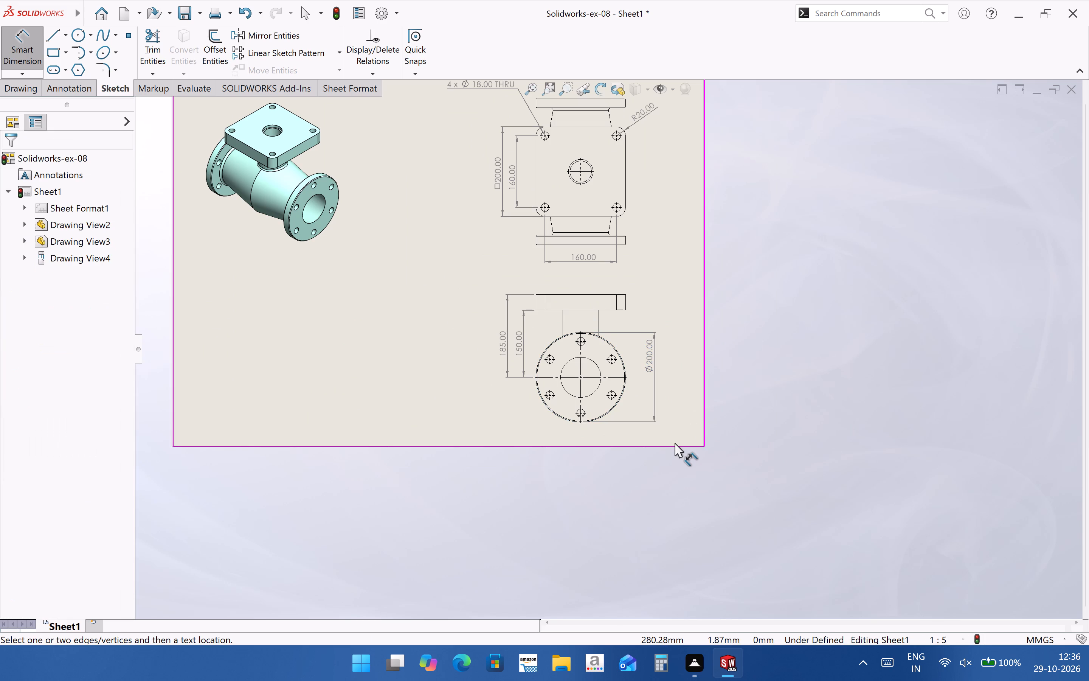
Sketch an 80 mm radius circle in the projected view, centred on the flange bore and passing through the bolt-hole centres.
{"action": "scroll", "coordinate": [603, 364], "scroll_direction": "down", "scroll_amount": 2}
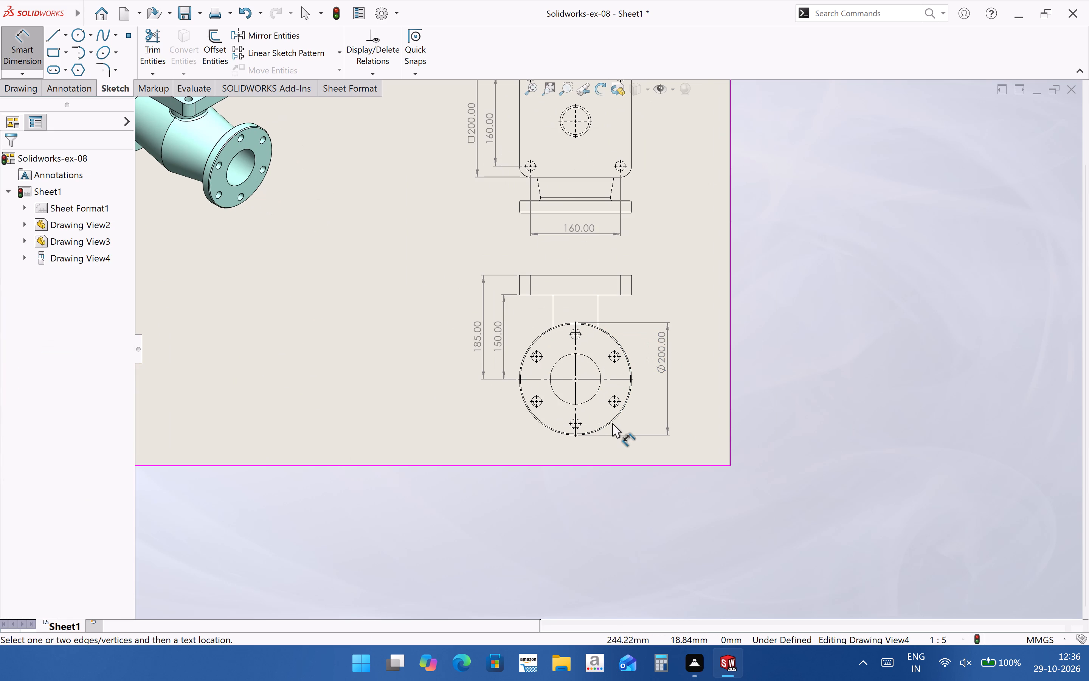
{"action": "scroll", "coordinate": [609, 385], "scroll_direction": "down", "scroll_amount": 4}
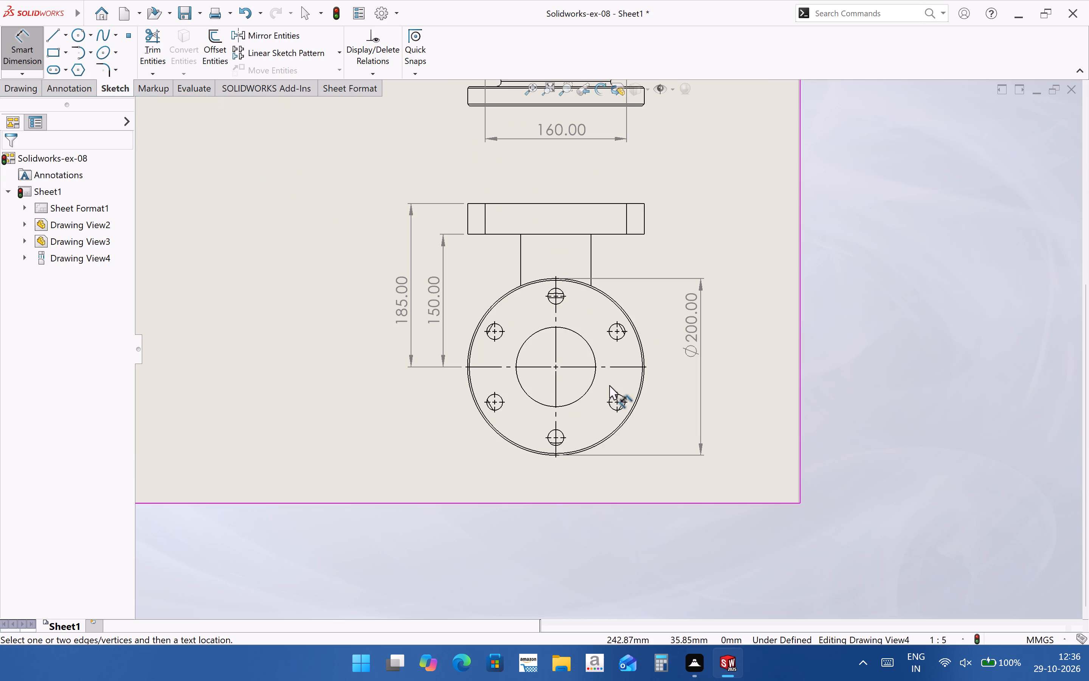
{"action": "scroll", "coordinate": [689, 413], "scroll_direction": "up", "scroll_amount": 2}
{"action": "scroll", "coordinate": [549, 389], "scroll_direction": "down", "scroll_amount": 4}
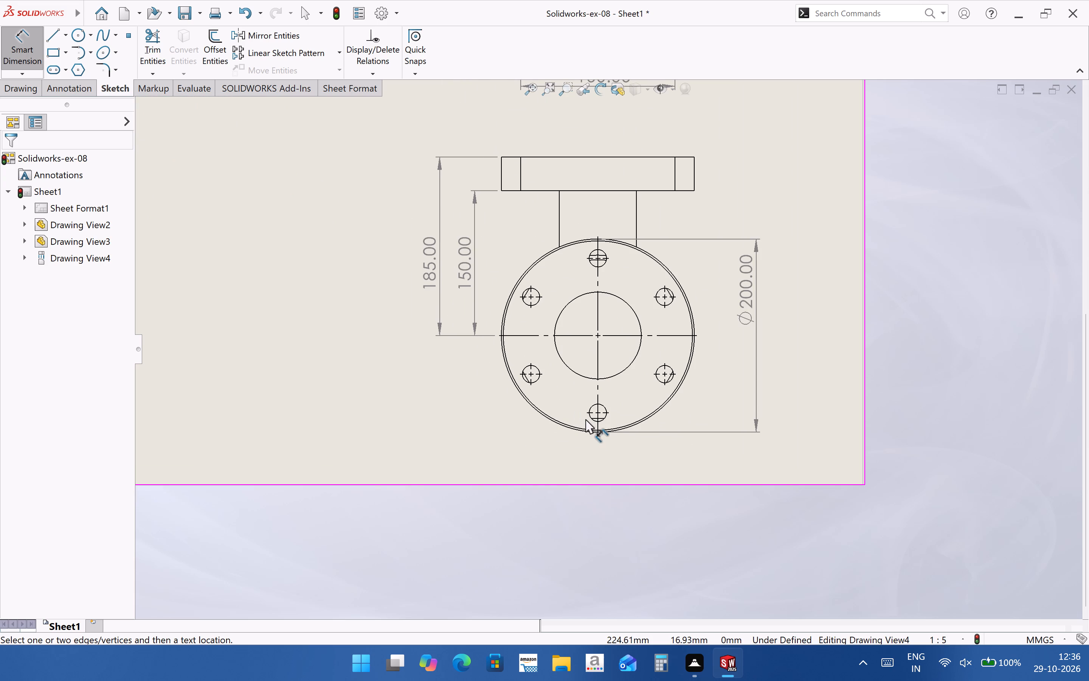
{"action": "scroll", "coordinate": [645, 435], "scroll_direction": "up", "scroll_amount": 2}
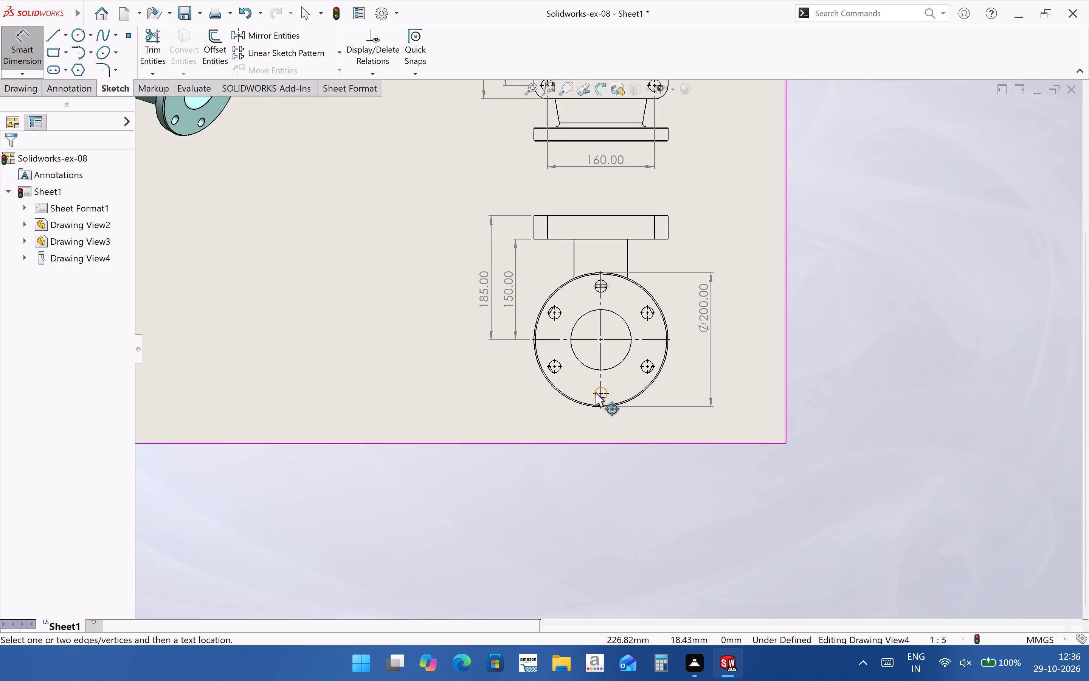
{"action": "middle_click_drag", "start_coordinate": [594, 392], "coordinate": [617, 435]}
{"action": "left_click", "coordinate": [64, 38]}
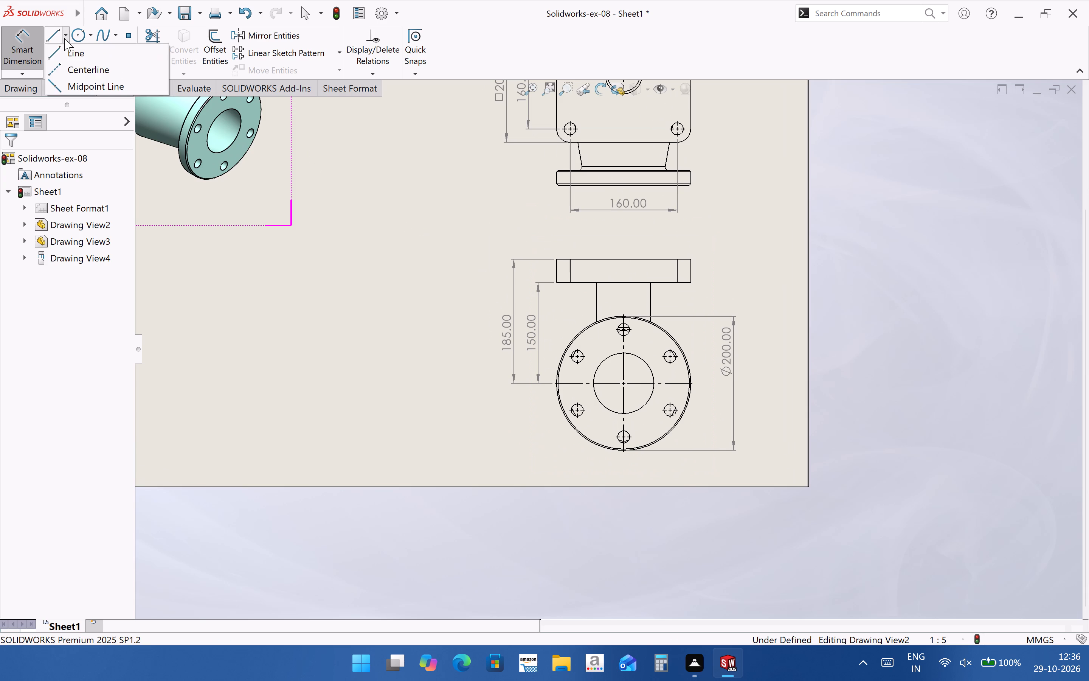
{"action": "double_click", "coordinate": [90, 38]}
{"action": "left_click", "coordinate": [90, 33]}
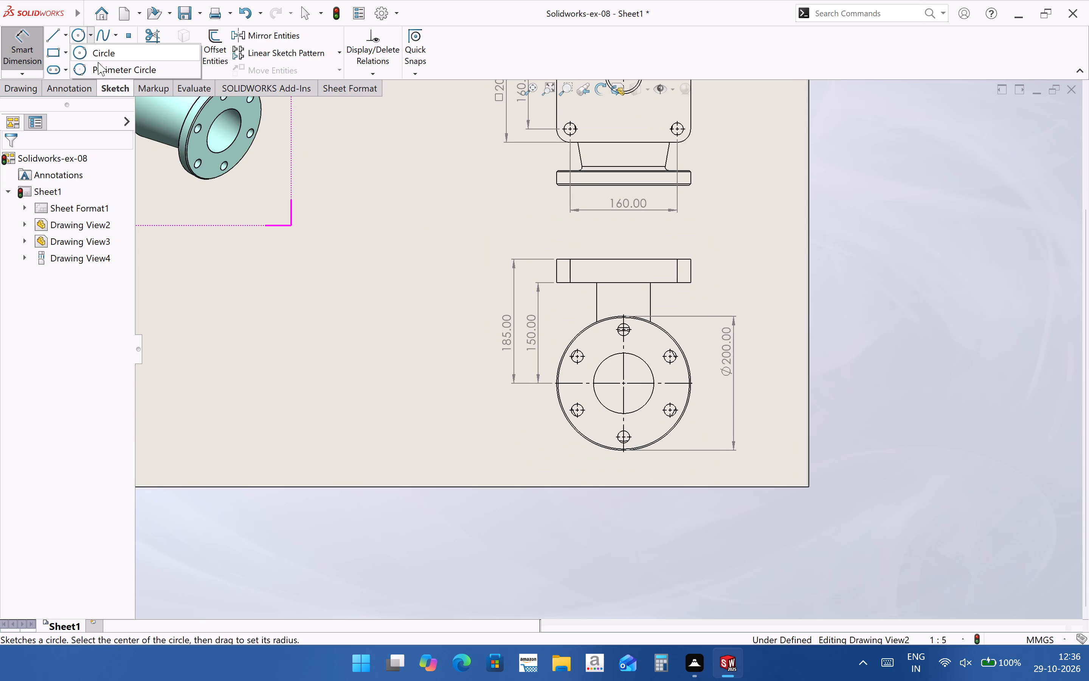
{"action": "left_click", "coordinate": [99, 54]}
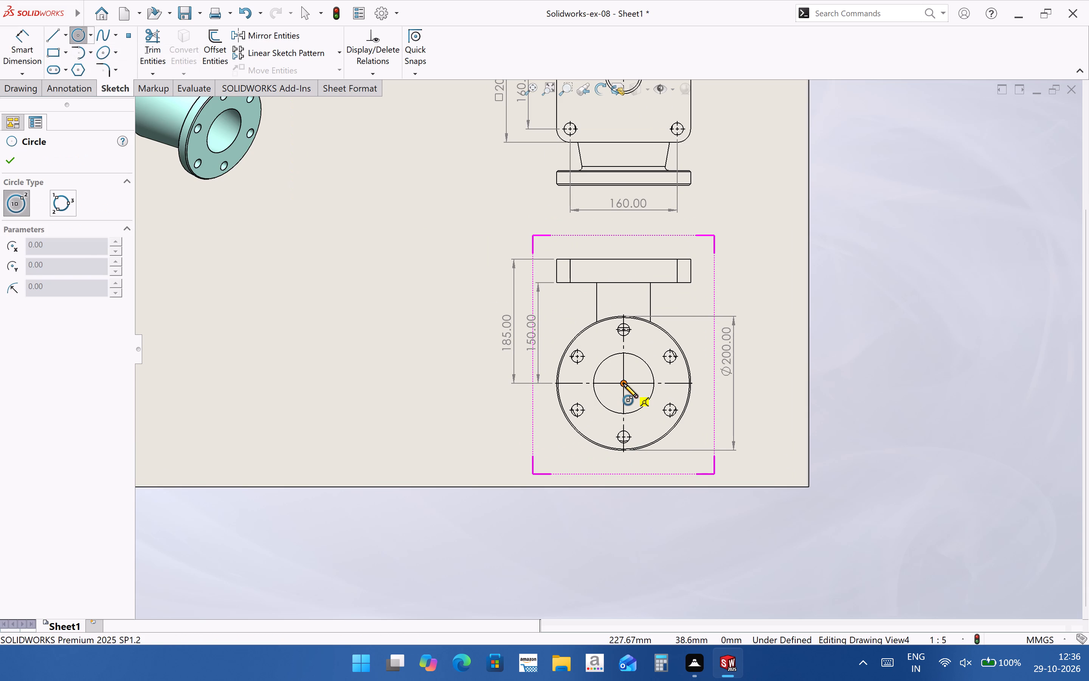
{"action": "left_click", "coordinate": [623, 383]}
{"action": "scroll", "coordinate": [625, 344], "scroll_direction": "down", "scroll_amount": 6}
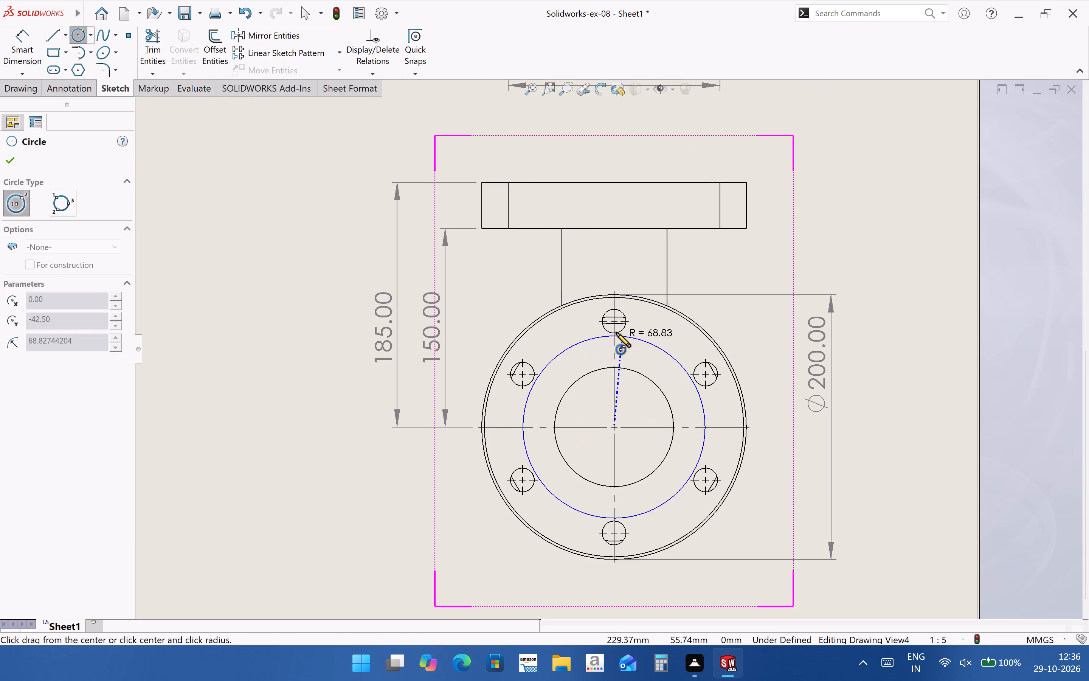
{"action": "left_click", "coordinate": [613, 322]}
{"action": "key", "text": "Escape"}
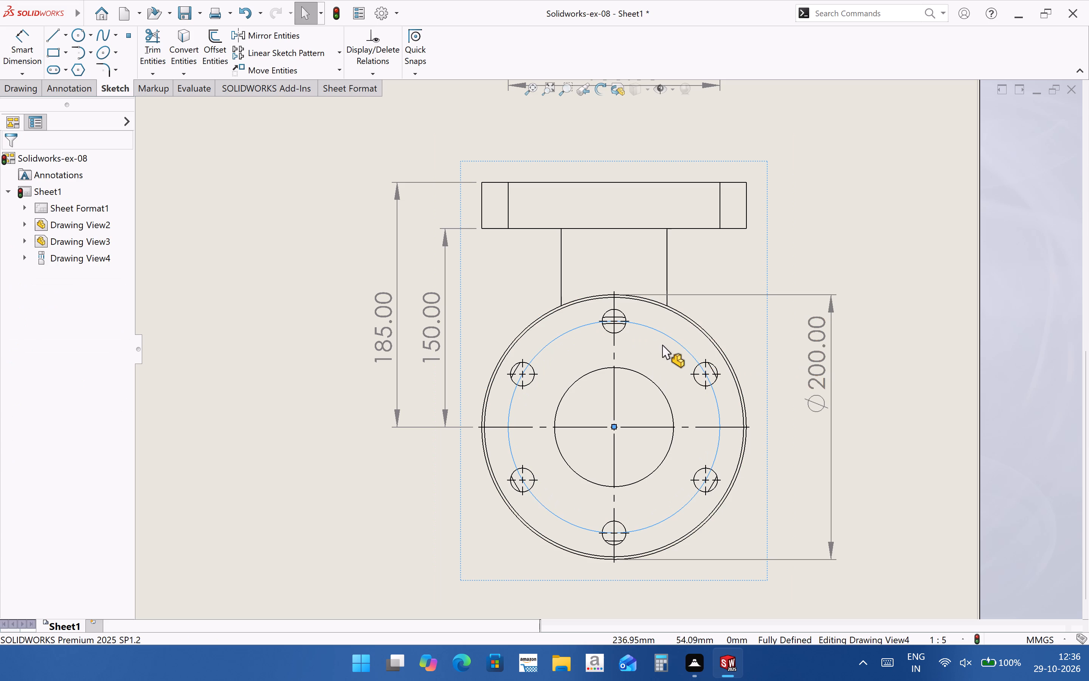
Convert the sketched bolt circle on the round flange to construction geometry.
{"action": "left_click", "coordinate": [669, 340]}
{"action": "right_click", "coordinate": [670, 340]}
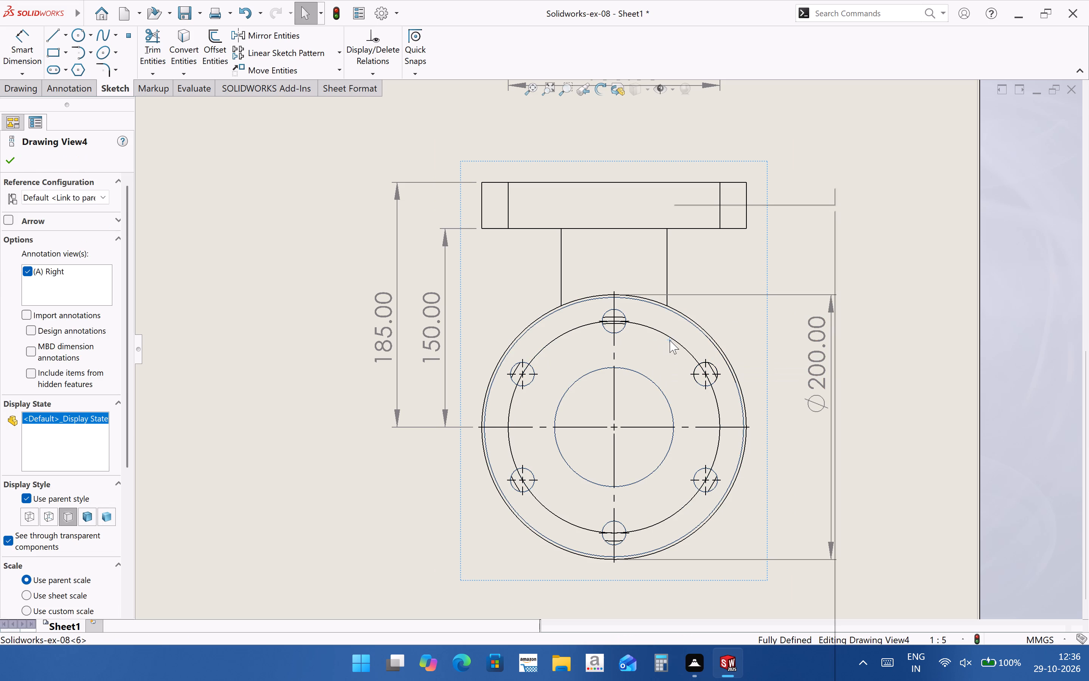
{"action": "left_click", "coordinate": [921, 298]}
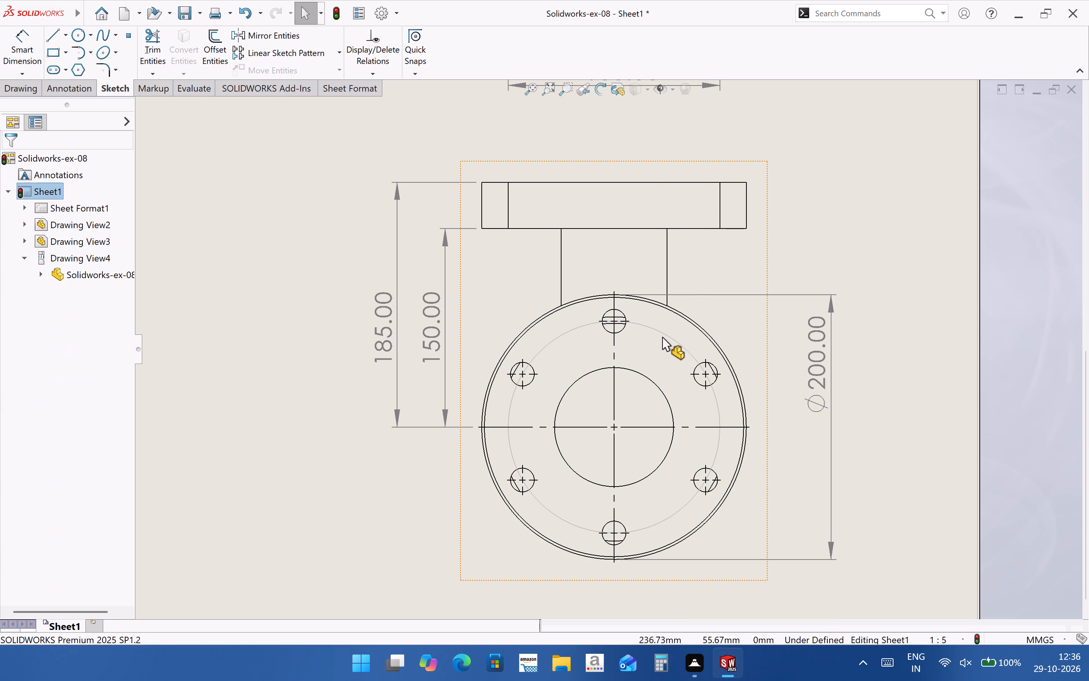
{"action": "left_click", "coordinate": [664, 336]}
{"action": "right_click", "coordinate": [664, 336]}
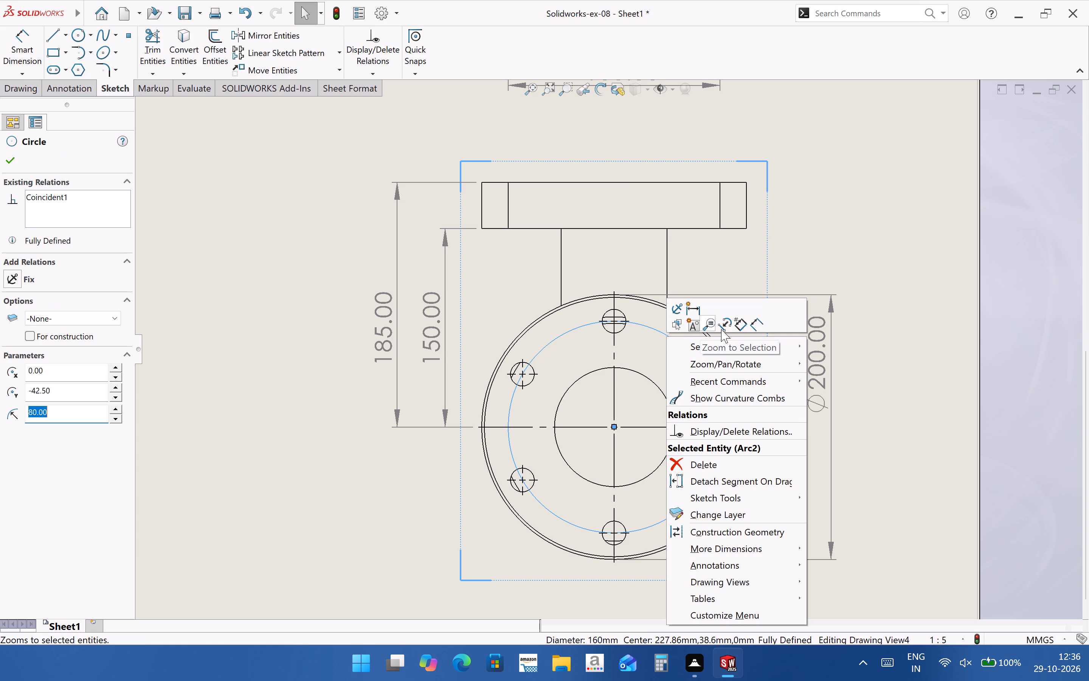
{"action": "left_click", "coordinate": [978, 255]}
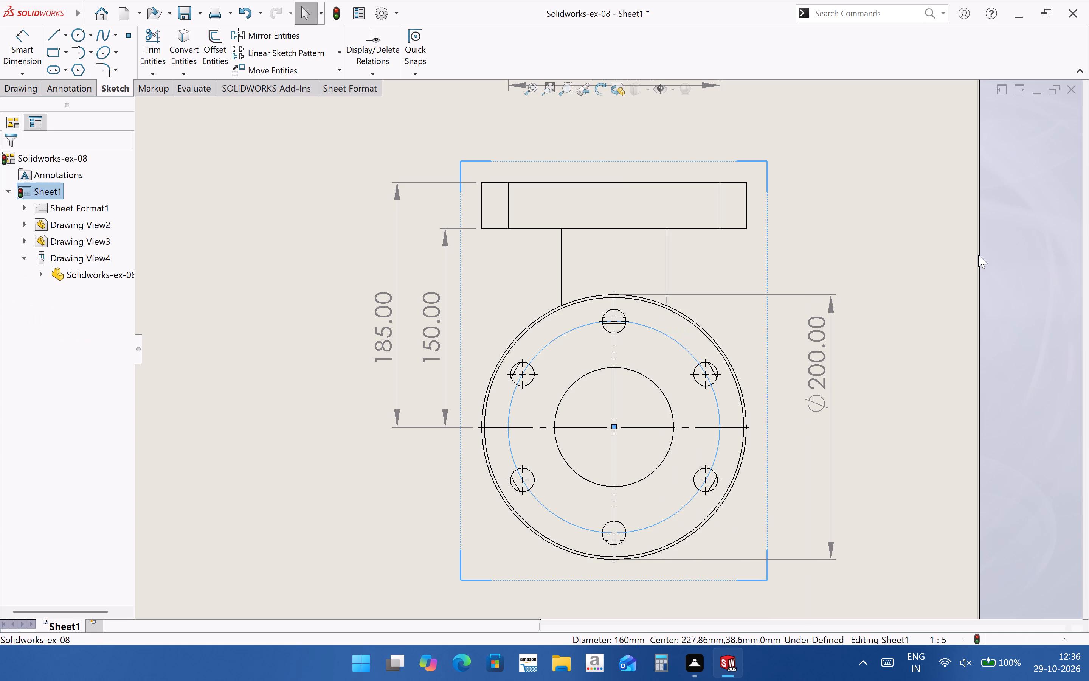
{"action": "left_click", "coordinate": [671, 338]}
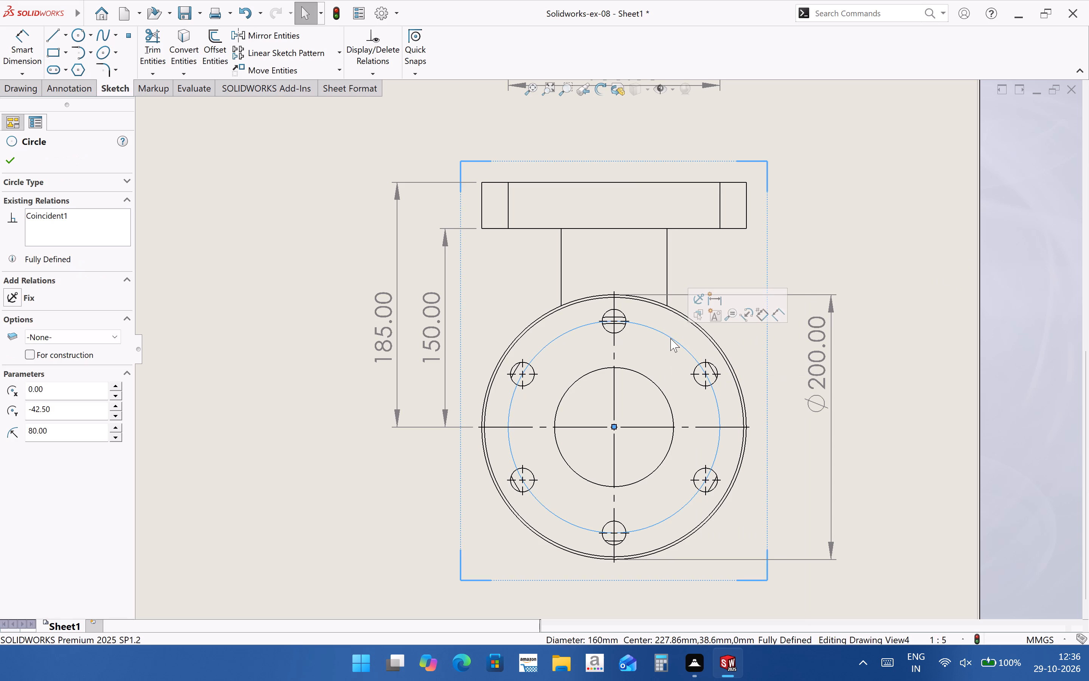
{"action": "left_click", "coordinate": [29, 354]}
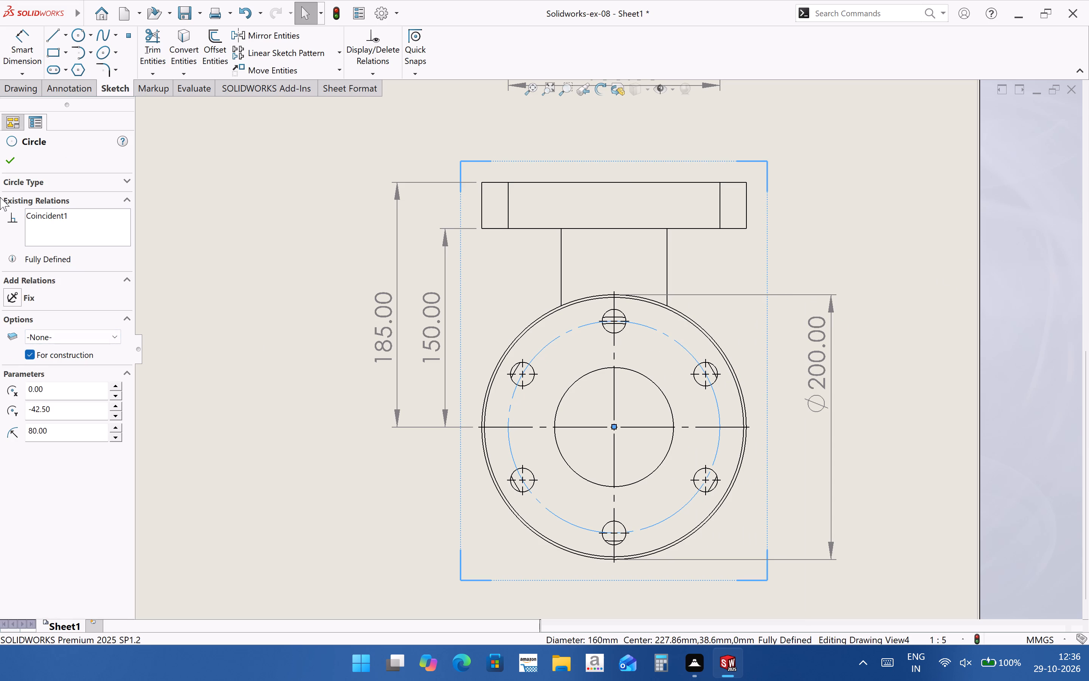
{"action": "left_click", "coordinate": [9, 165]}
{"action": "left_click", "coordinate": [846, 191]}
{"action": "key", "text": "Escape"}
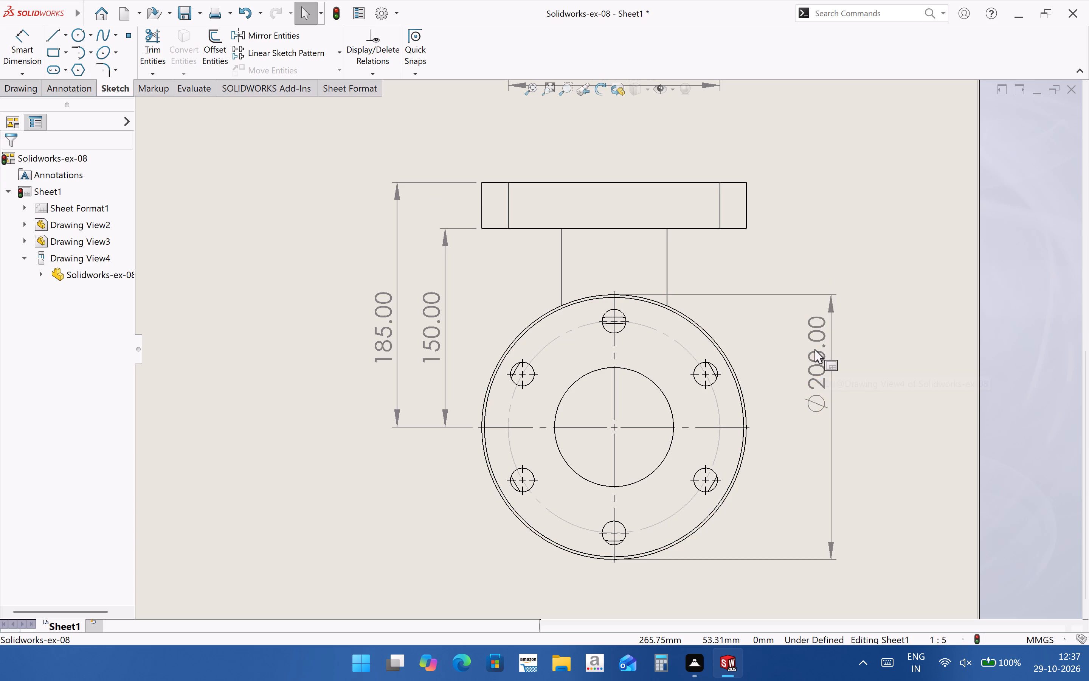
Move the isometric view across the sheet, closer to the dimensioned top view.
{"action": "scroll", "coordinate": [814, 349], "scroll_direction": "up", "scroll_amount": 7}
{"action": "scroll", "coordinate": [388, 291], "scroll_direction": "down", "scroll_amount": 2}
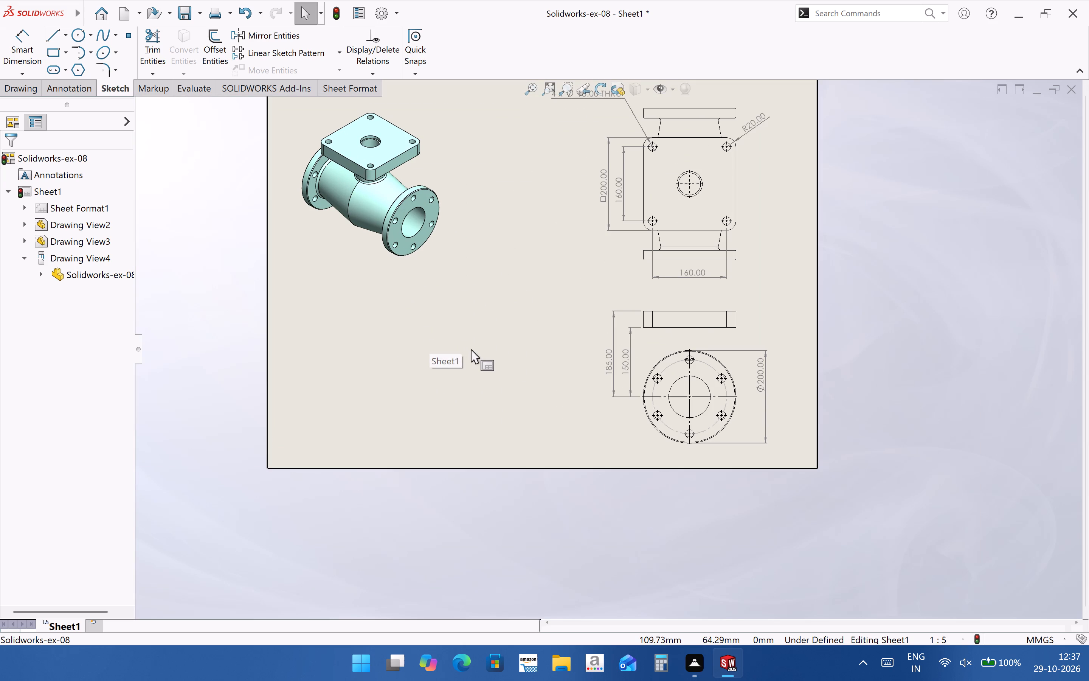
{"action": "left_click", "coordinate": [447, 245]}
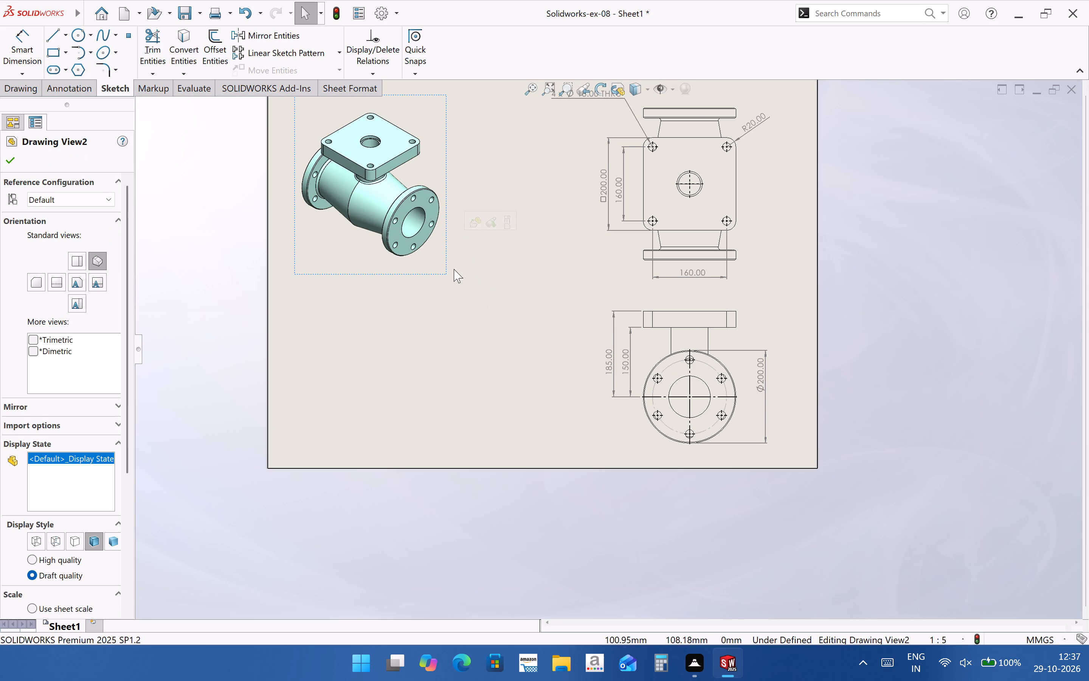
{"action": "left_click_drag", "start_coordinate": [447, 277], "coordinate": [472, 273]}
{"action": "left_click_drag", "start_coordinate": [467, 273], "coordinate": [496, 275]}
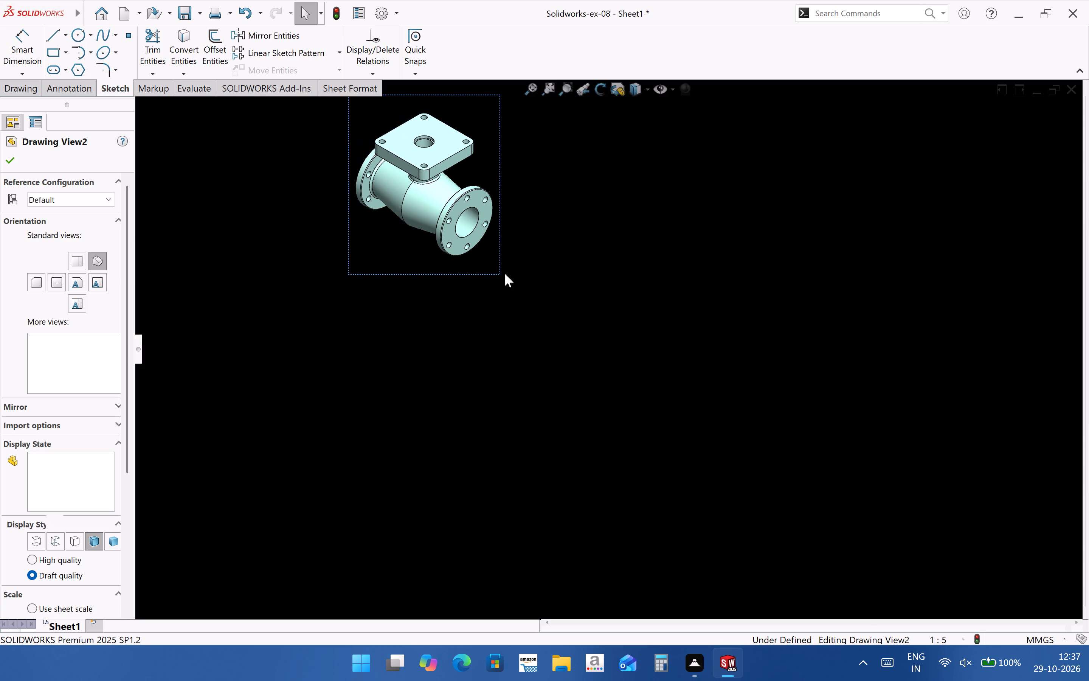
{"action": "left_click", "coordinate": [544, 310]}
{"action": "left_click_drag", "start_coordinate": [495, 277], "coordinate": [517, 268]}
{"action": "left_click", "coordinate": [538, 313]}
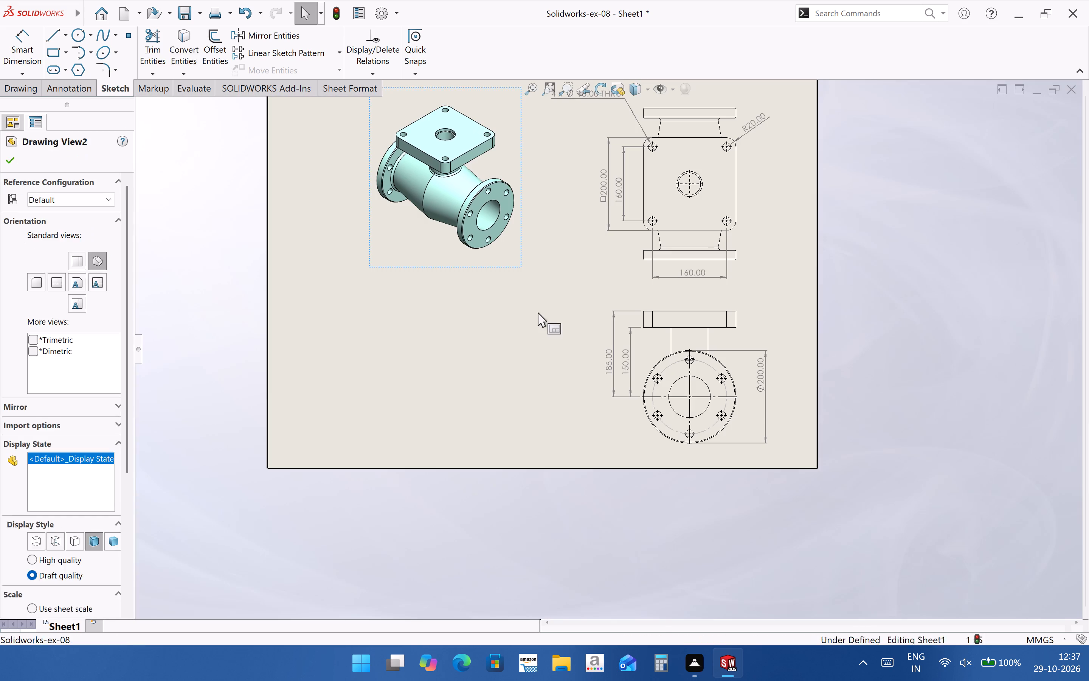
Examine the sheet layout and the dimensions on the top and projected views.
{"action": "middle_click_drag", "start_coordinate": [769, 350], "coordinate": [810, 434]}
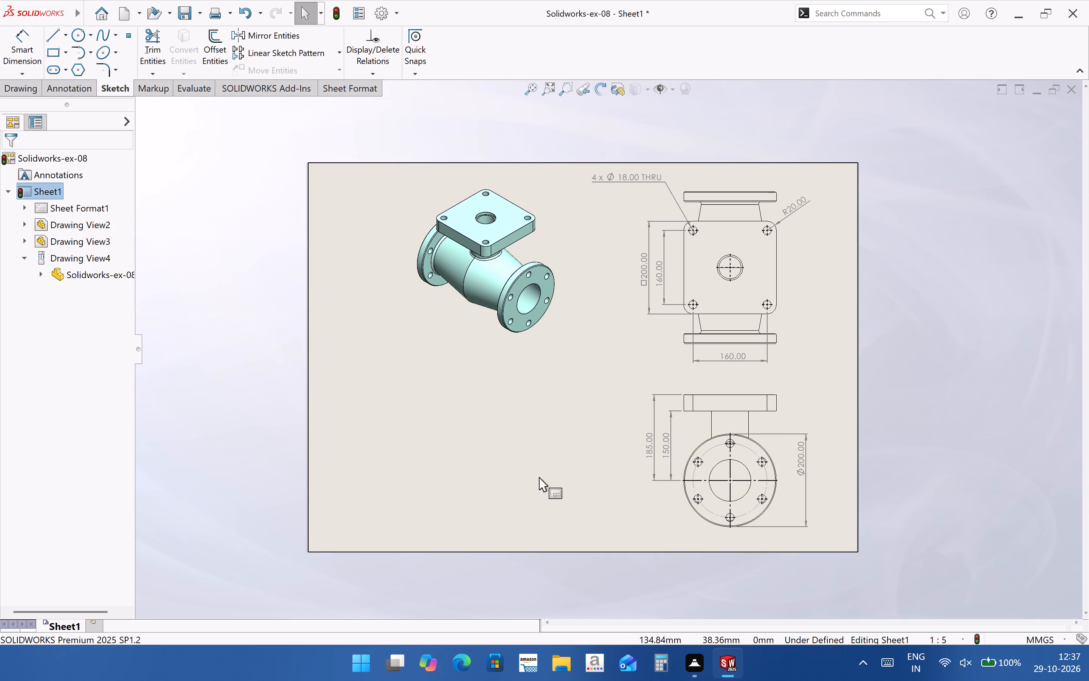
{"action": "scroll", "coordinate": [653, 506], "scroll_direction": "down", "scroll_amount": 3}
{"action": "scroll", "coordinate": [653, 506], "scroll_direction": "up", "scroll_amount": 2}
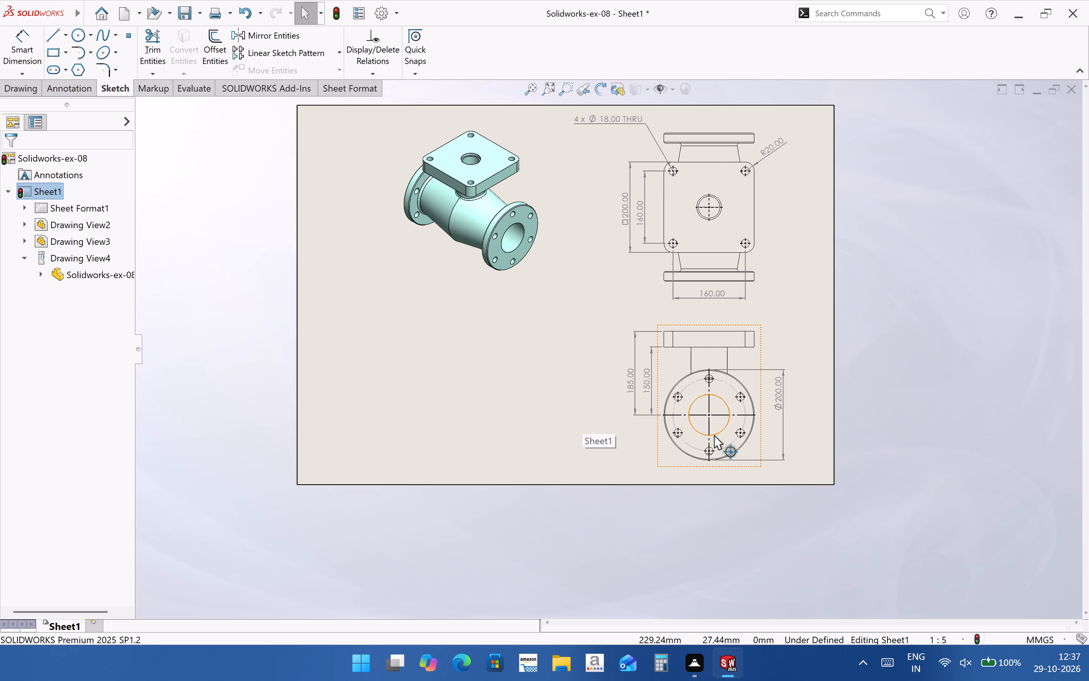
{"action": "scroll", "coordinate": [720, 432], "scroll_direction": "down", "scroll_amount": 3}
{"action": "scroll", "coordinate": [487, 306], "scroll_direction": "down", "scroll_amount": 3}
{"action": "scroll", "coordinate": [638, 451], "scroll_direction": "up", "scroll_amount": 3}
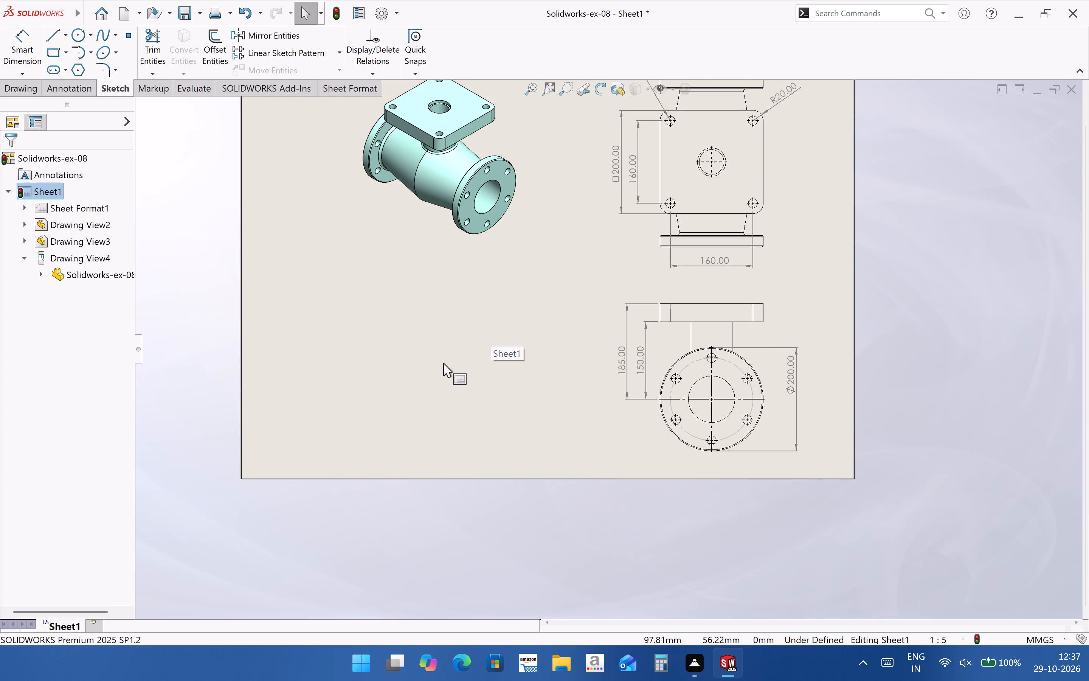
{"action": "scroll", "coordinate": [439, 359], "scroll_direction": "up", "scroll_amount": 2}
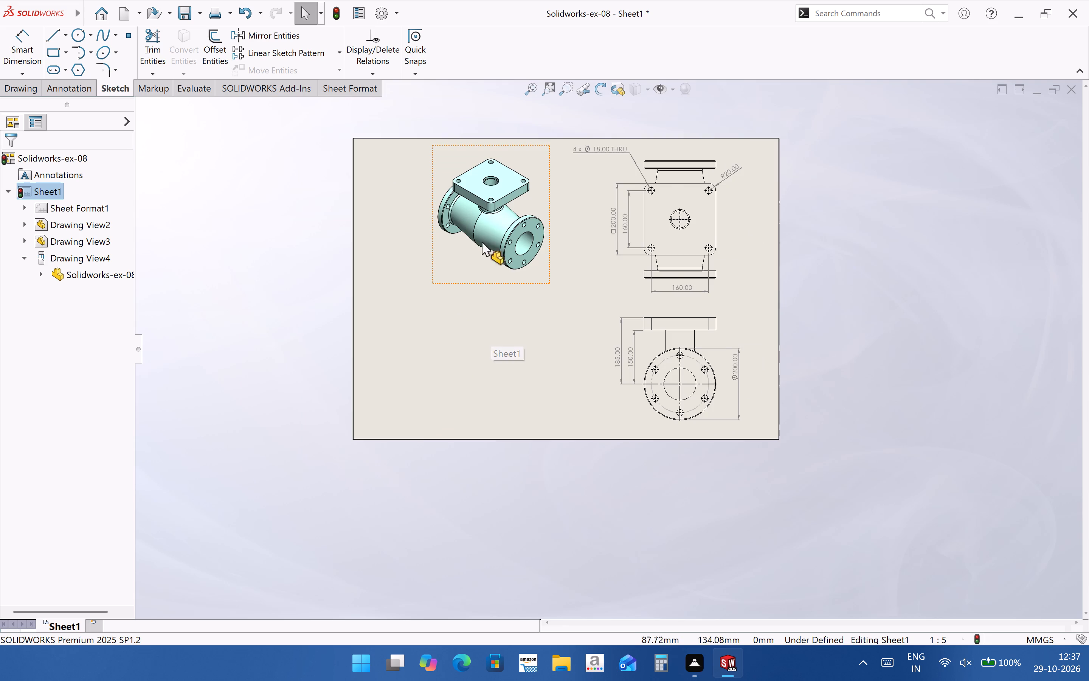
{"action": "scroll", "coordinate": [486, 233], "scroll_direction": "down", "scroll_amount": 3}
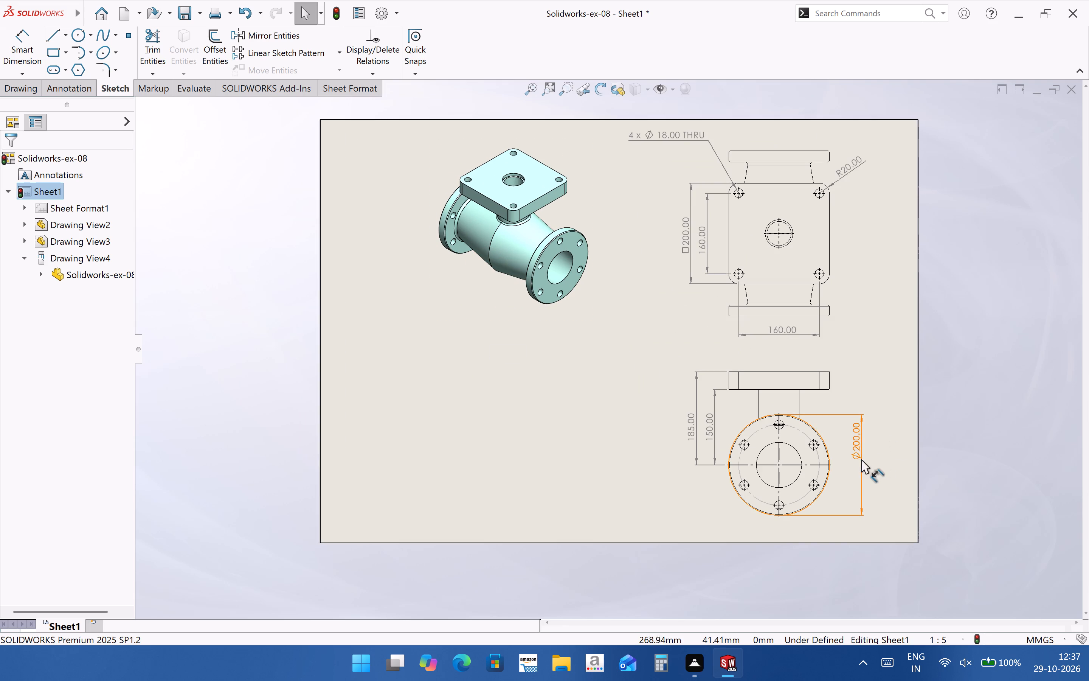
{"action": "scroll", "coordinate": [849, 451], "scroll_direction": "down", "scroll_amount": 2}
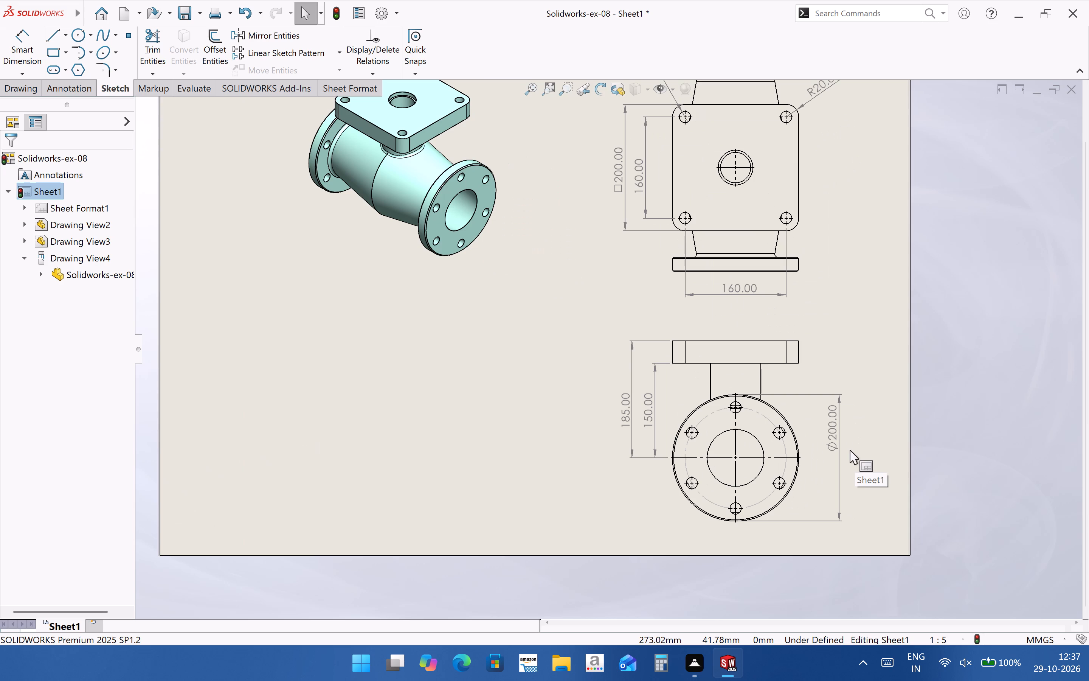
Dimension the diameter of the bolt circle on the round flange in the projected view as a driven dimension.
{"action": "left_click", "coordinate": [17, 52]}
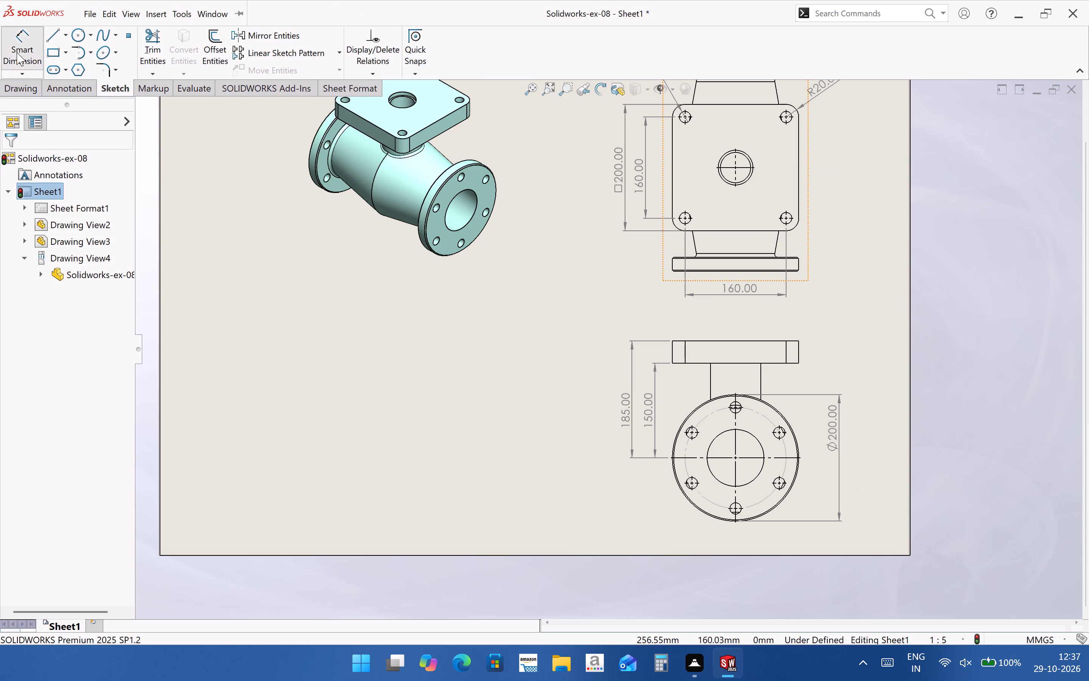
{"action": "left_click", "coordinate": [759, 413]}
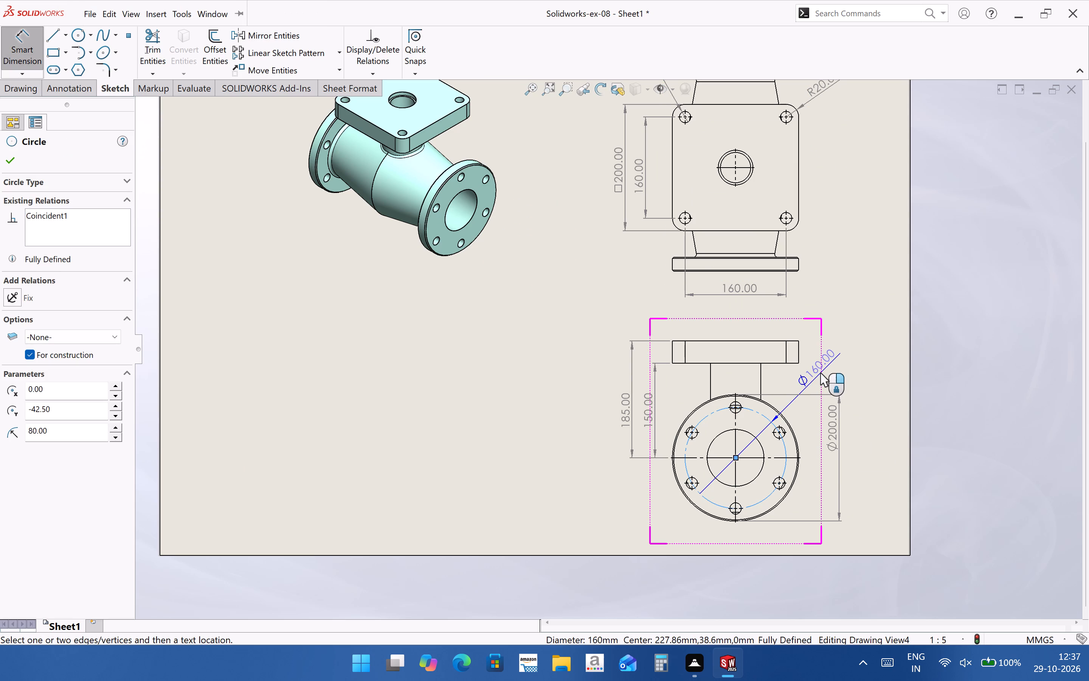
{"action": "left_click", "coordinate": [820, 372]}
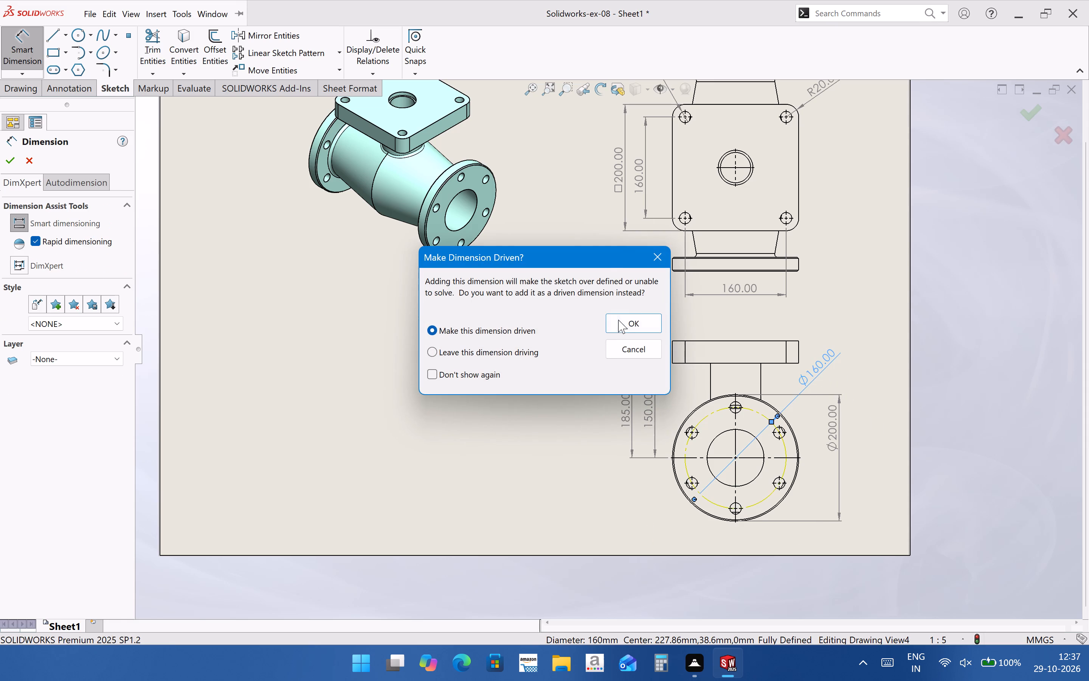
{"action": "left_click", "coordinate": [622, 322]}
{"action": "left_click", "coordinate": [843, 367]}
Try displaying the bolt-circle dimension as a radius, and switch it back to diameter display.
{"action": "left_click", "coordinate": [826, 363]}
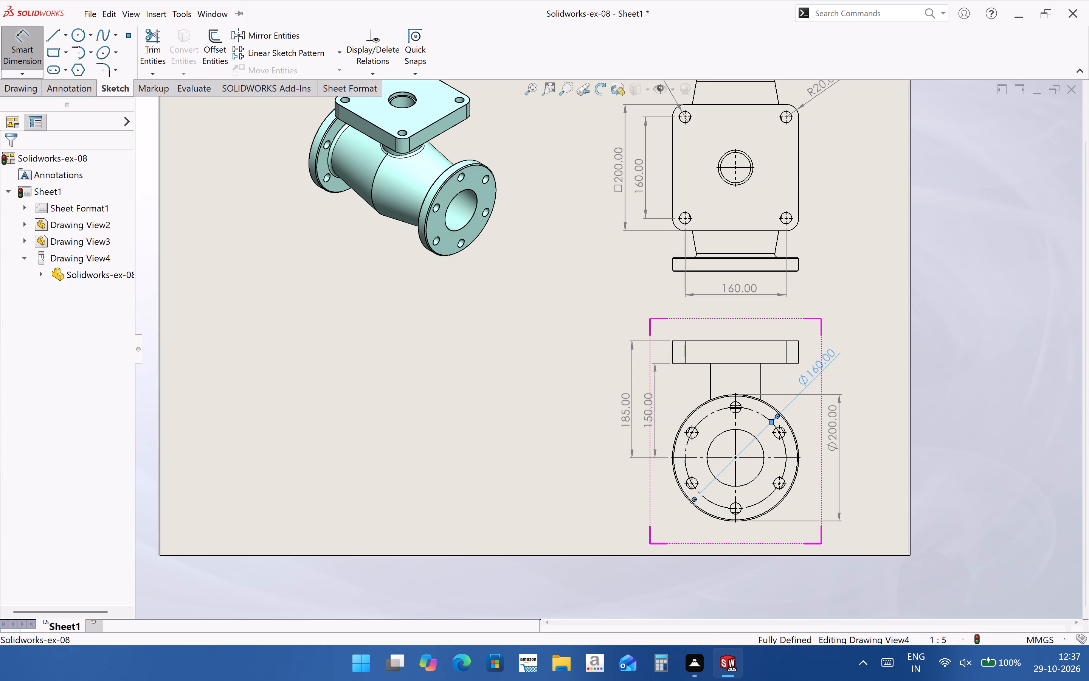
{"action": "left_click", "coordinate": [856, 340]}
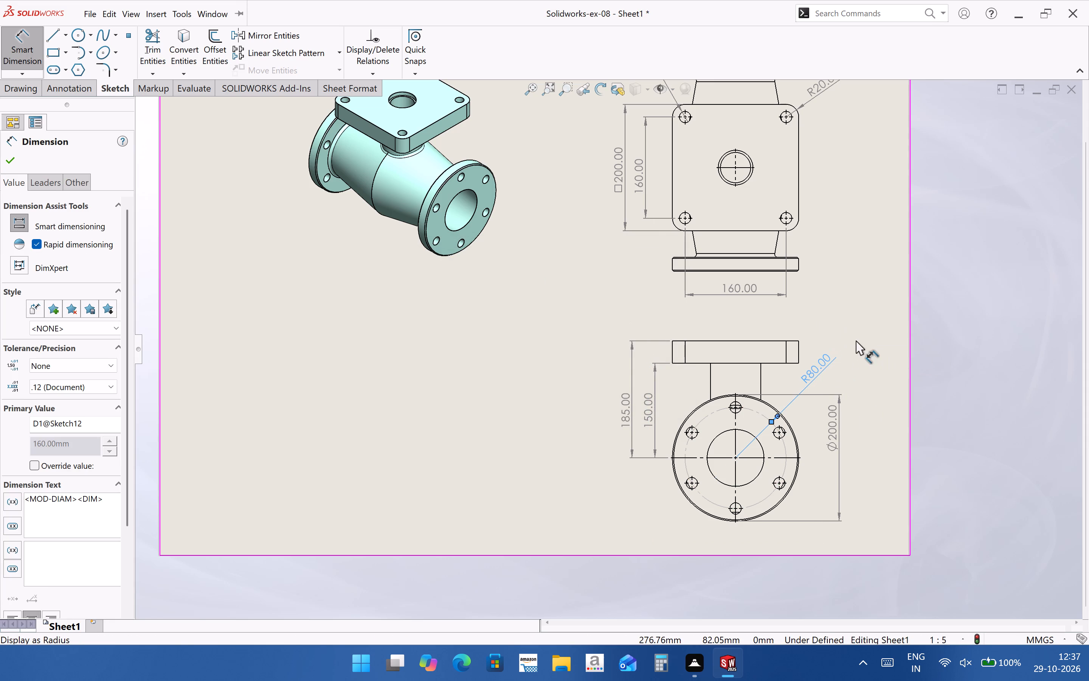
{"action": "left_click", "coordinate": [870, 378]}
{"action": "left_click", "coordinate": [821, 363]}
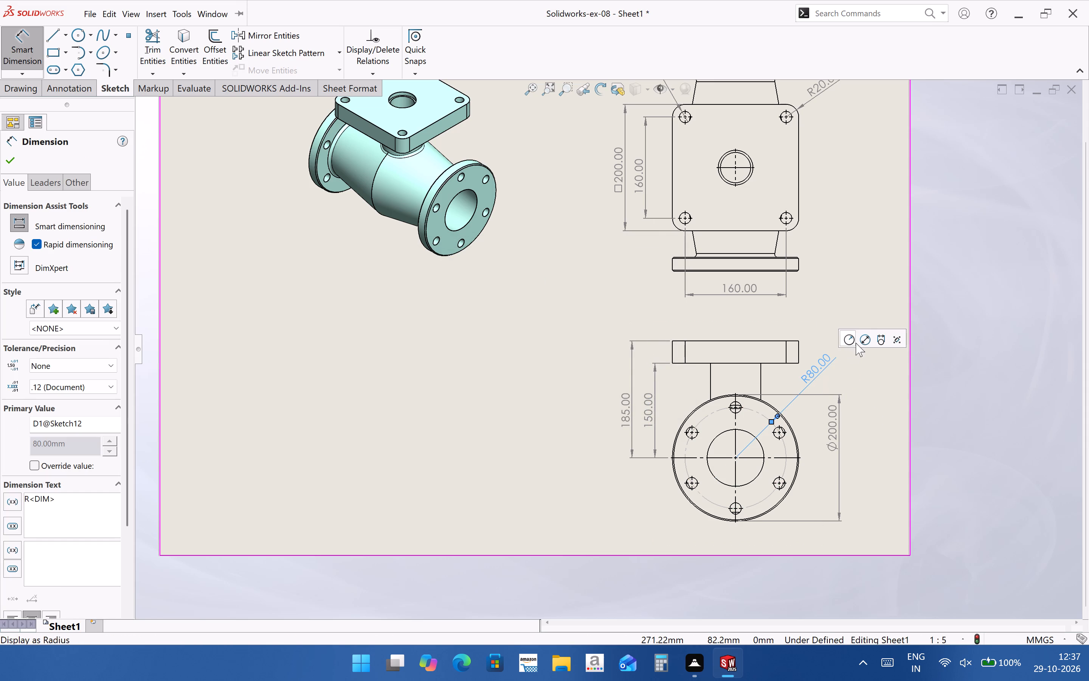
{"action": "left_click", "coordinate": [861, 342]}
Set the bolt-circle diameter dimension to linear display.
{"action": "left_click", "coordinate": [825, 368]}
{"action": "left_click", "coordinate": [826, 356]}
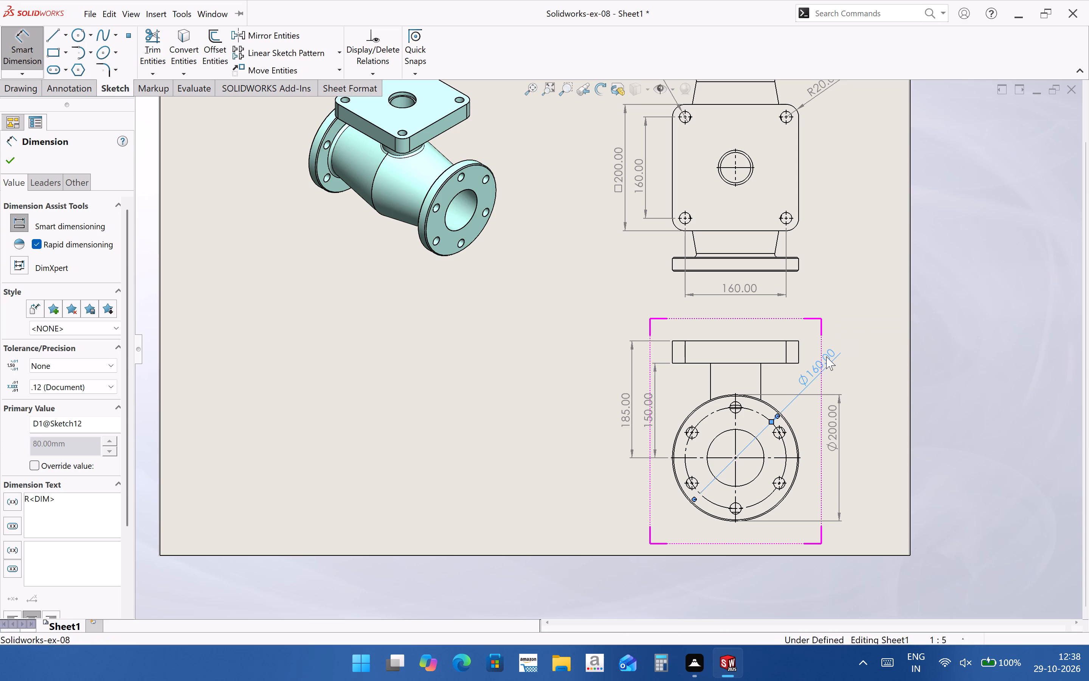
{"action": "left_click", "coordinate": [881, 336]}
{"action": "left_click", "coordinate": [875, 359]}
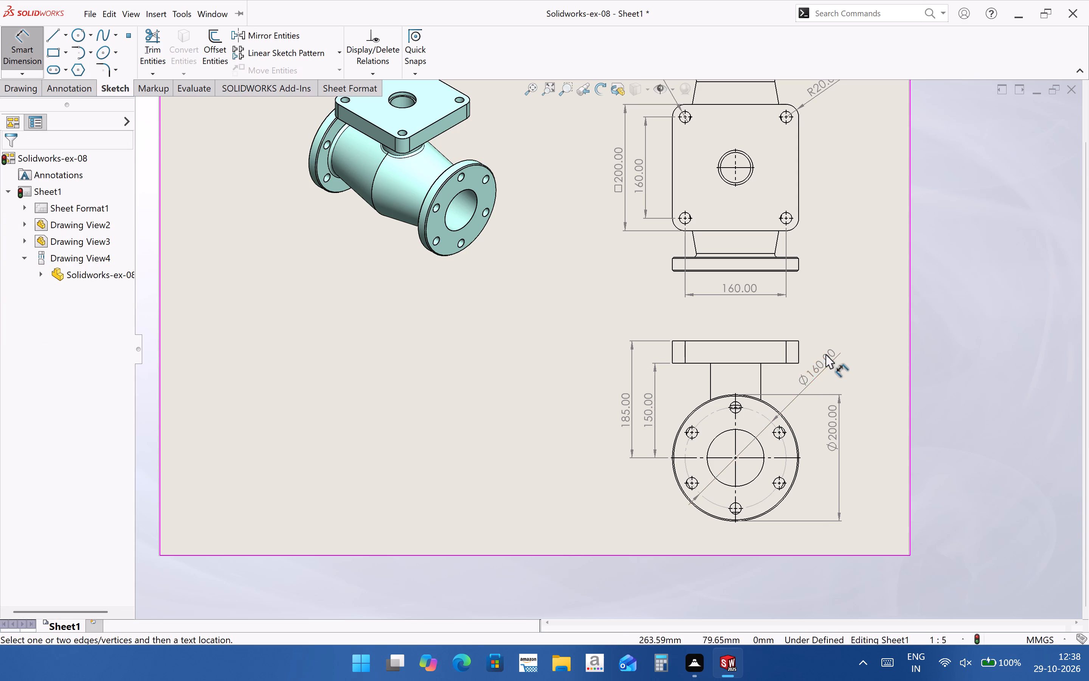
{"action": "left_click", "coordinate": [825, 354]}
{"action": "left_click", "coordinate": [816, 370]}
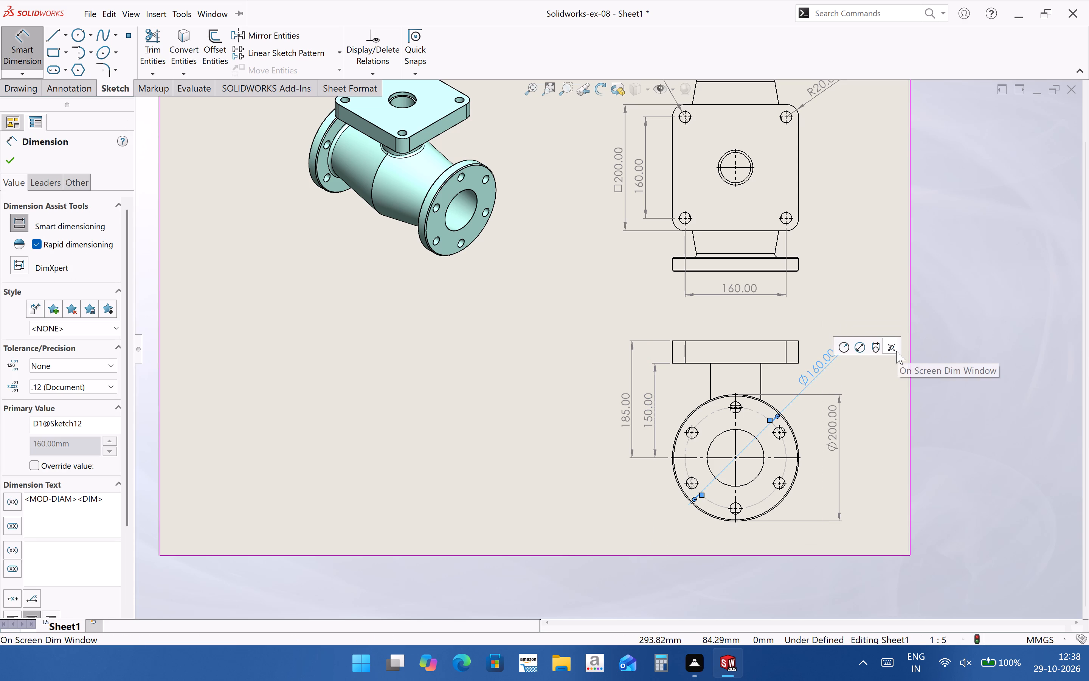
{"action": "left_click", "coordinate": [878, 348]}
{"action": "left_click", "coordinate": [872, 367]}
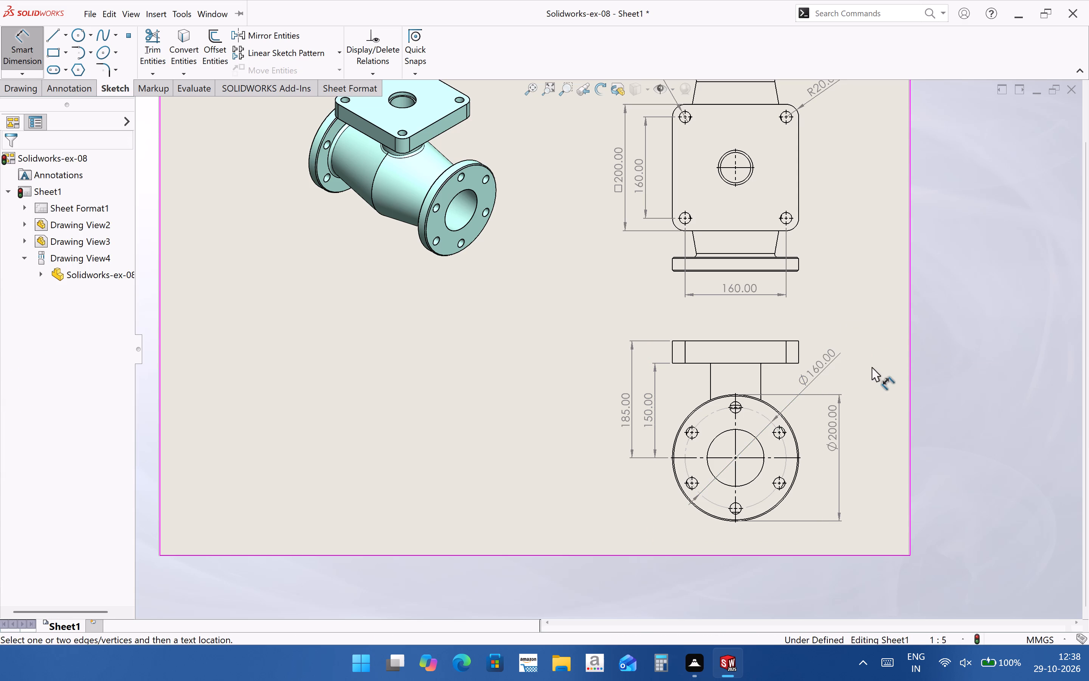
{"action": "left_click", "coordinate": [824, 365]}
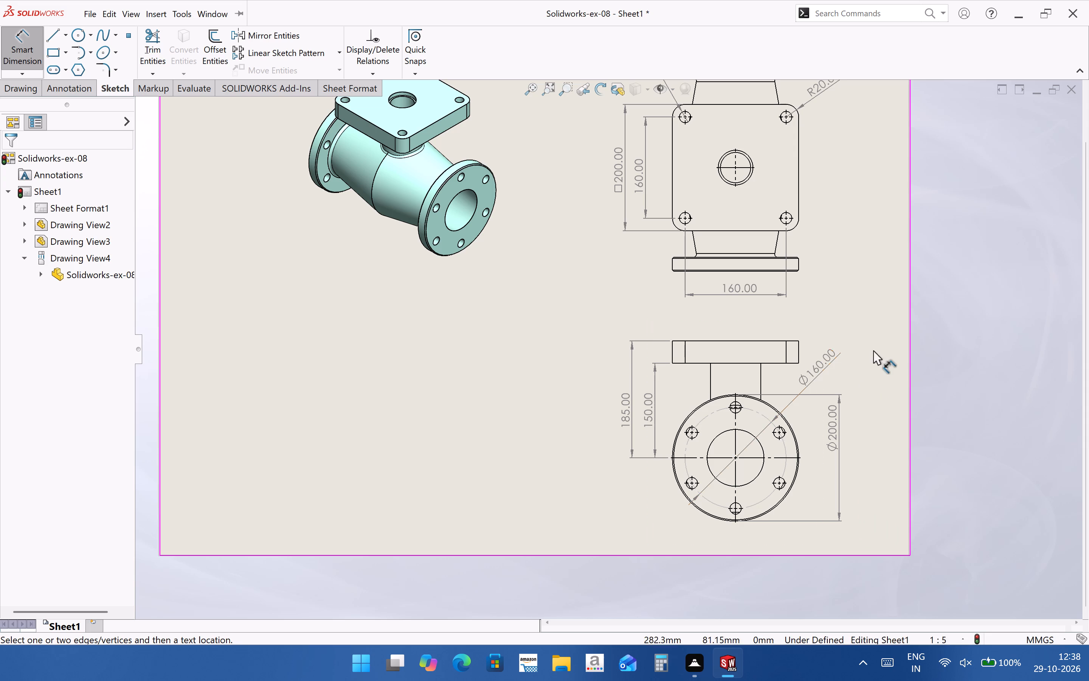
{"action": "left_click", "coordinate": [819, 364]}
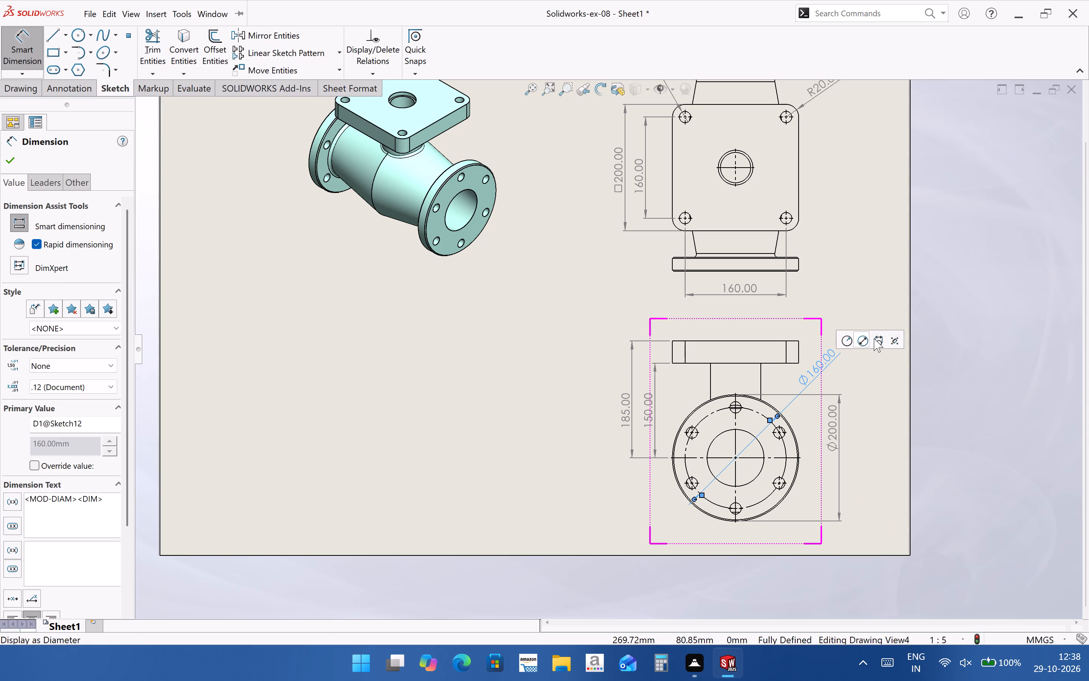
{"action": "left_click", "coordinate": [874, 338]}
{"action": "left_click", "coordinate": [891, 370]}
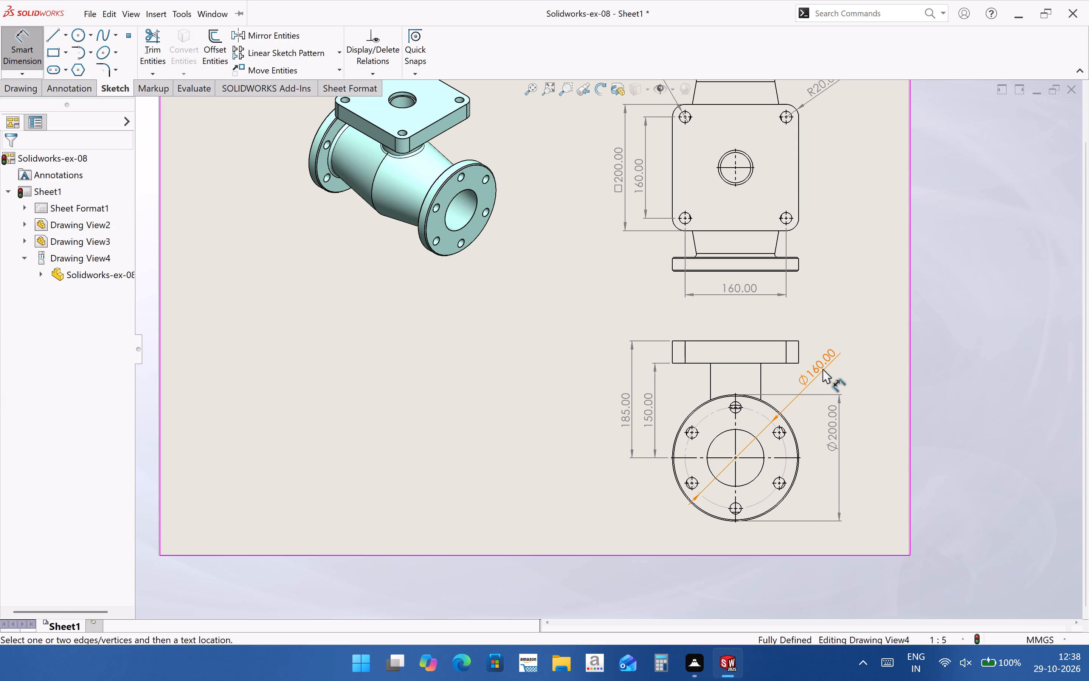
{"action": "left_click", "coordinate": [822, 369]}
{"action": "left_click", "coordinate": [877, 347]}
{"action": "left_click", "coordinate": [880, 357]}
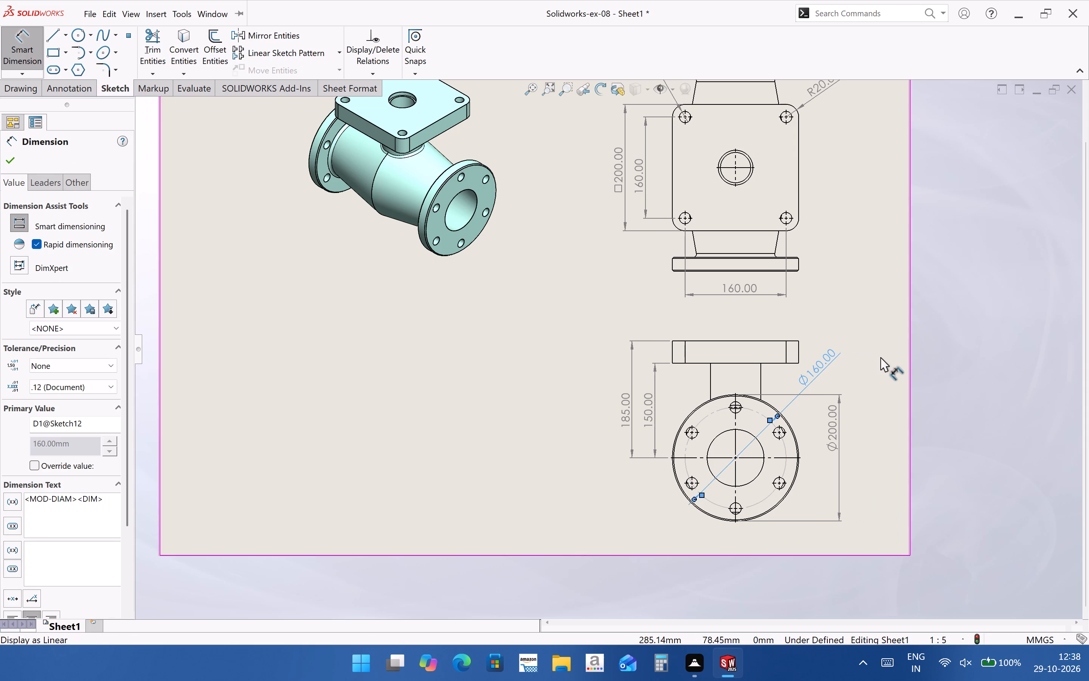
{"action": "left_click", "coordinate": [841, 350]}
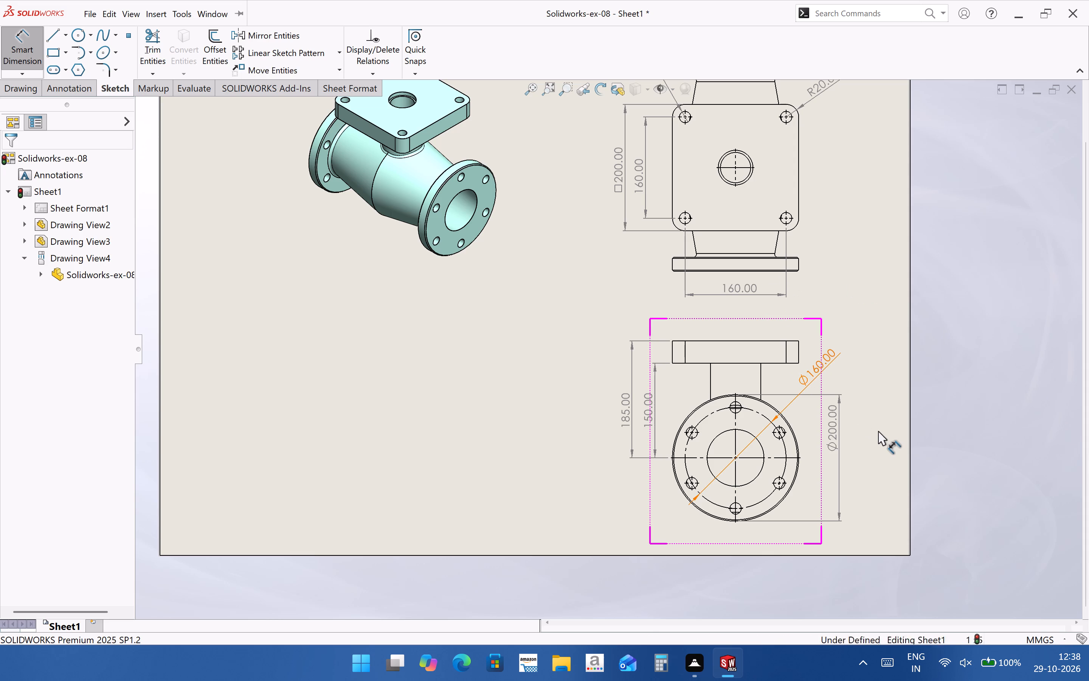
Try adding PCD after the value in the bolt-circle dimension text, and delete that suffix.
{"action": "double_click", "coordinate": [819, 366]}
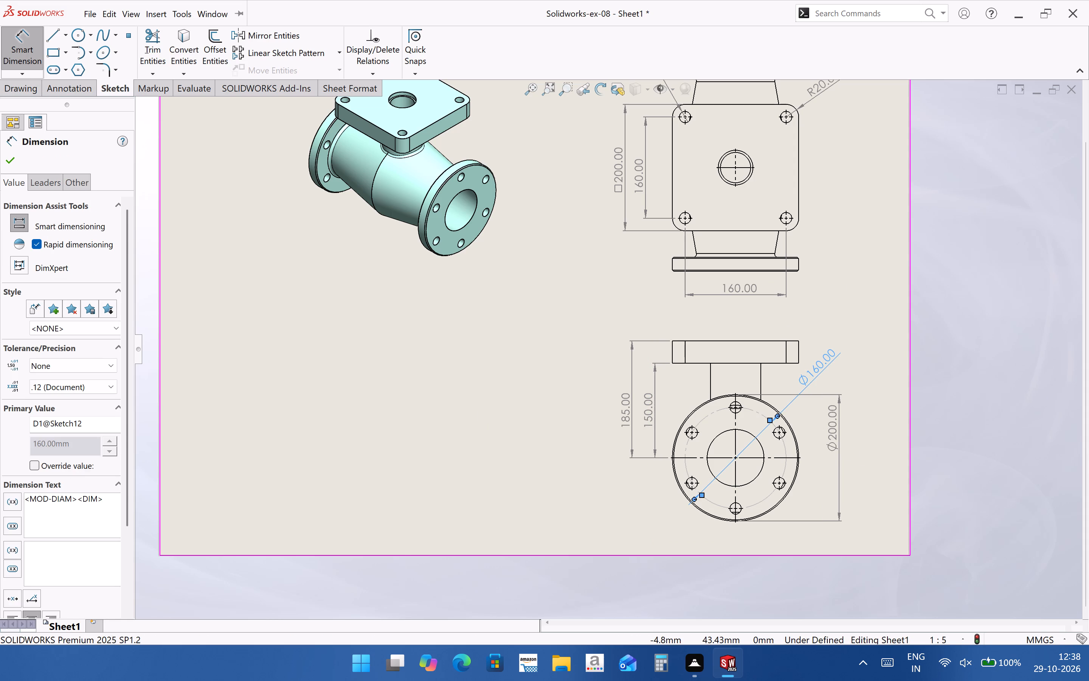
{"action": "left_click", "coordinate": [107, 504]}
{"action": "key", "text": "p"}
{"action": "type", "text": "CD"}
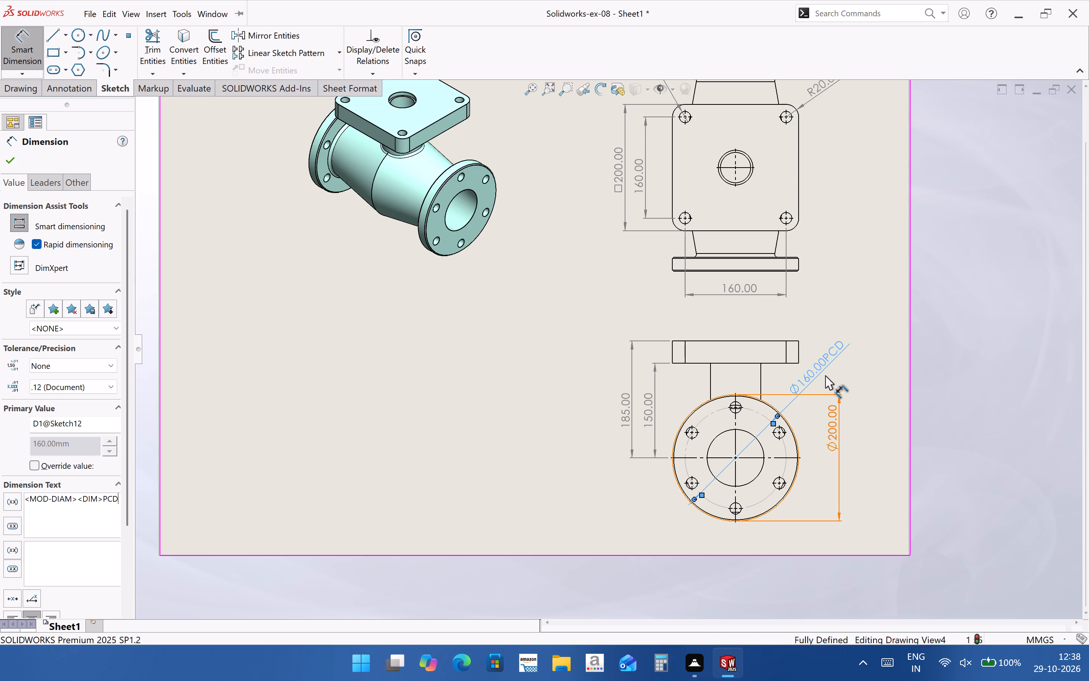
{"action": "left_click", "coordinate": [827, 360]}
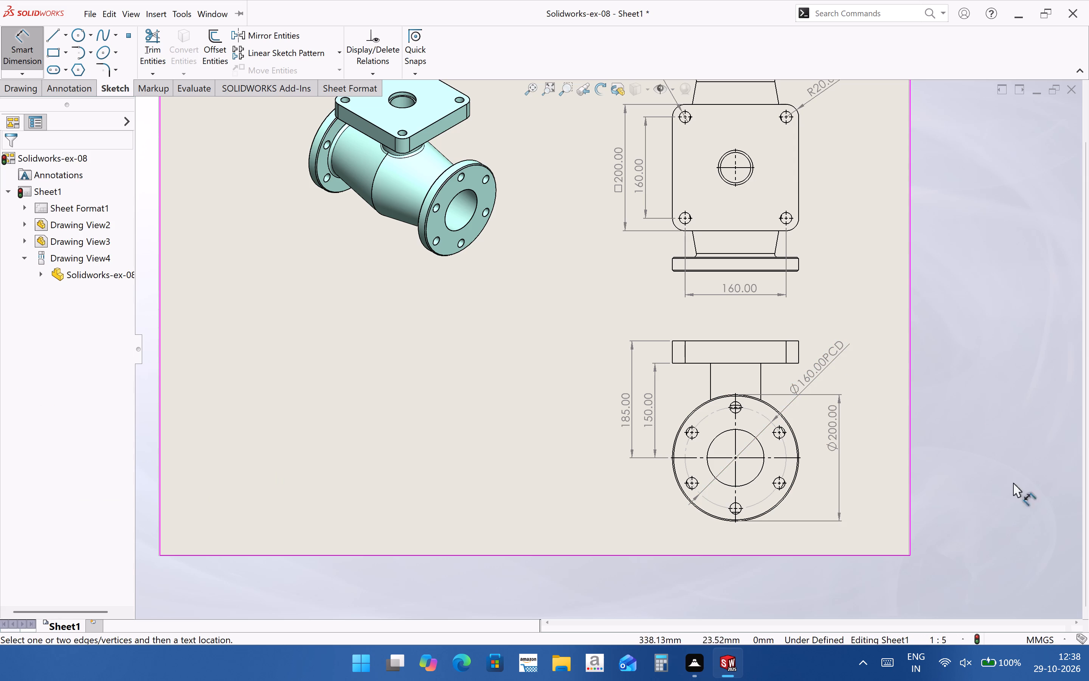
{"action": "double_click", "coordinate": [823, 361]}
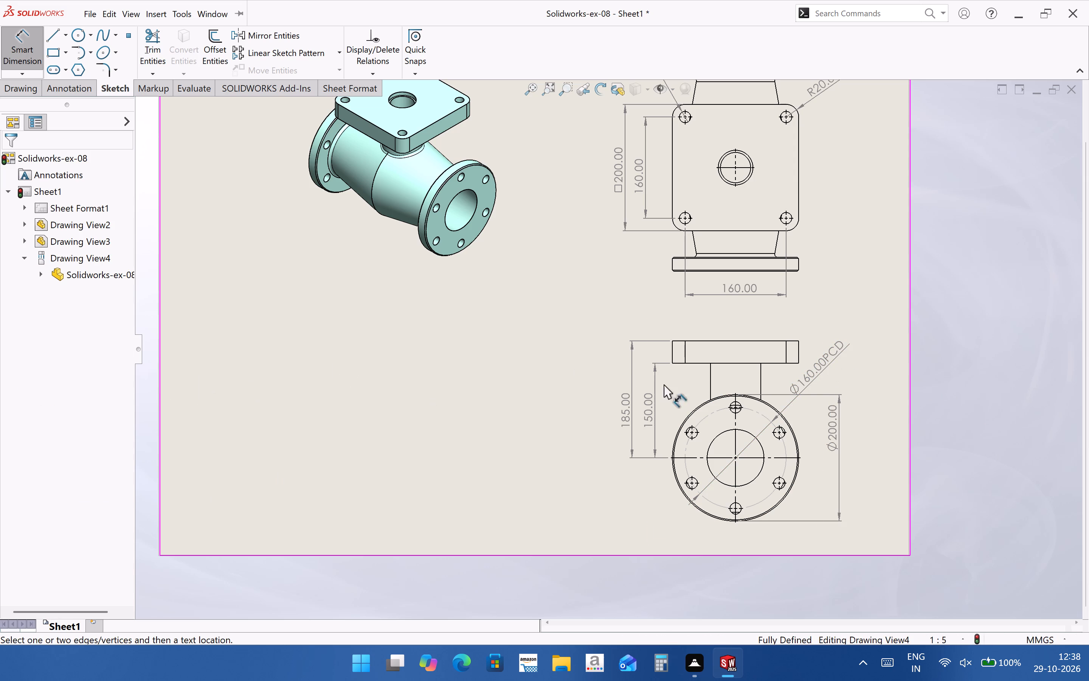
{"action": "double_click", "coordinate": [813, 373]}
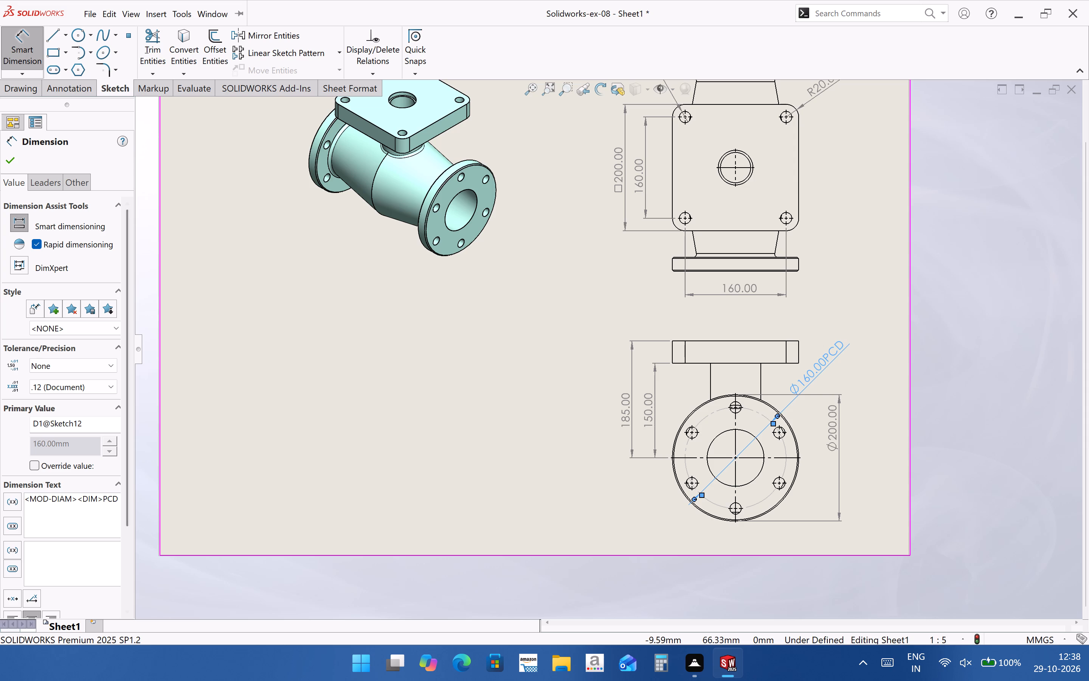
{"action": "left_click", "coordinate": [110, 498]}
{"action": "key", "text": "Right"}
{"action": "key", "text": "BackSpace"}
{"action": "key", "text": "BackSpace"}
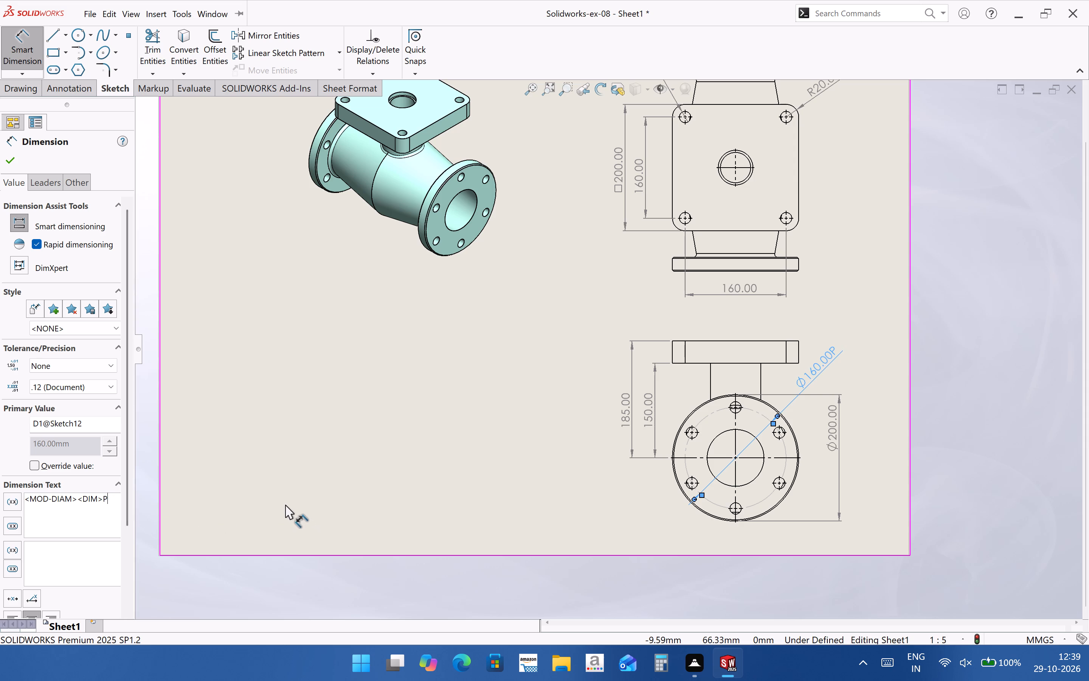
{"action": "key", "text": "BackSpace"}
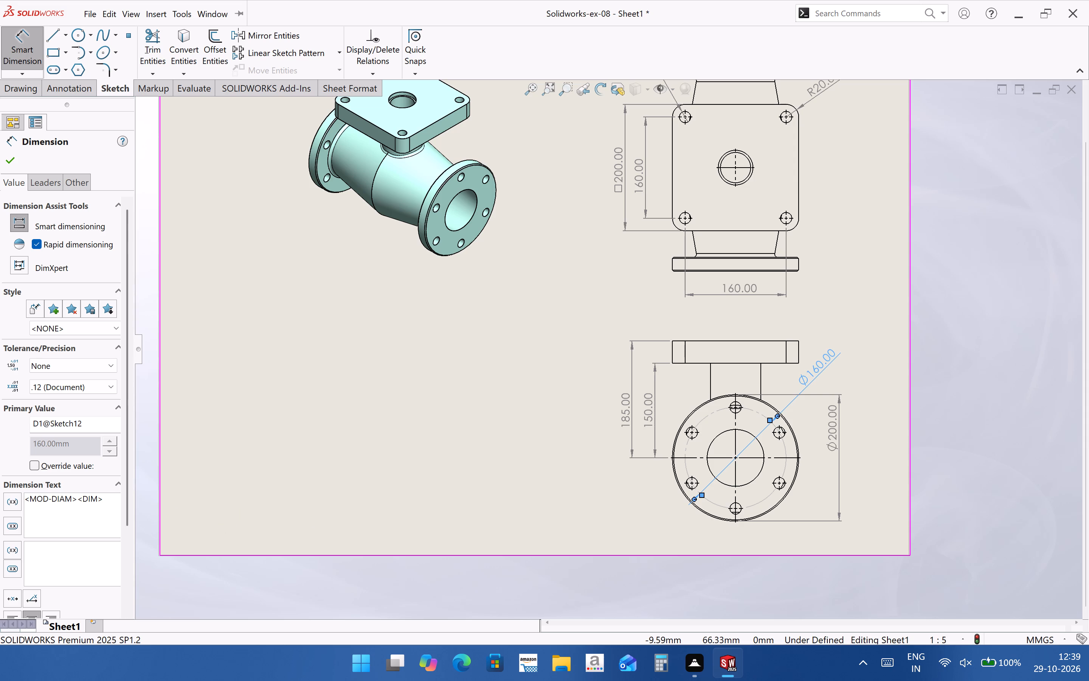
Add the prefix PCD before the diameter symbol in the bolt-circle dimension text.
{"action": "left_click", "coordinate": [27, 500]}
{"action": "key", "text": "Left"}
{"action": "key", "text": "p"}
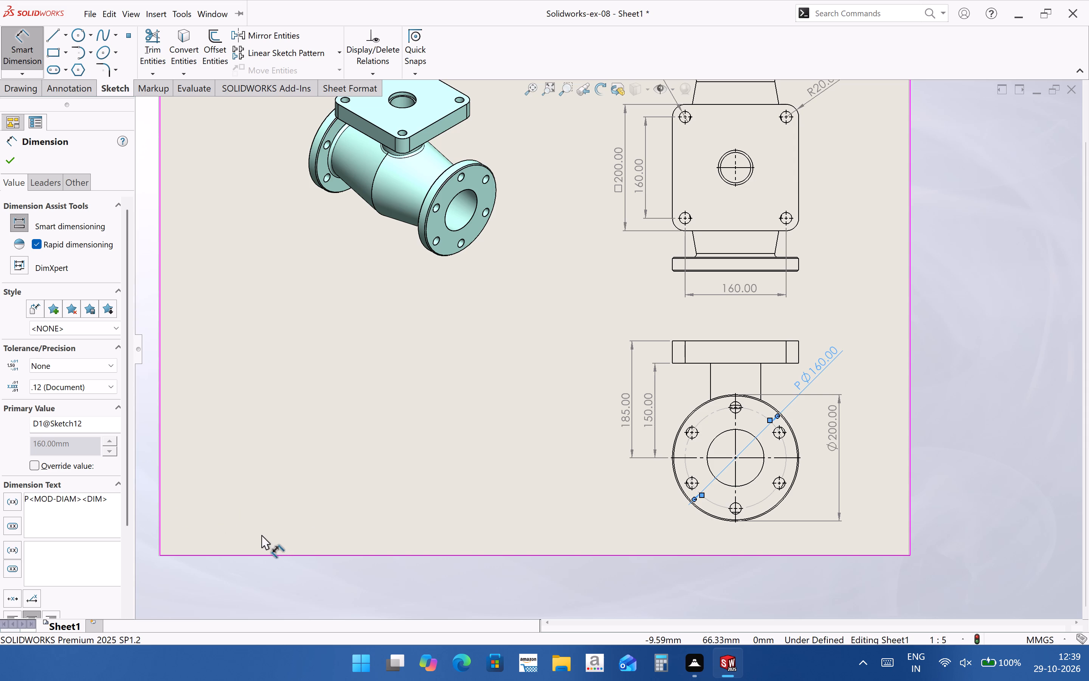
{"action": "key", "text": "c"}
{"action": "key", "text": "d"}
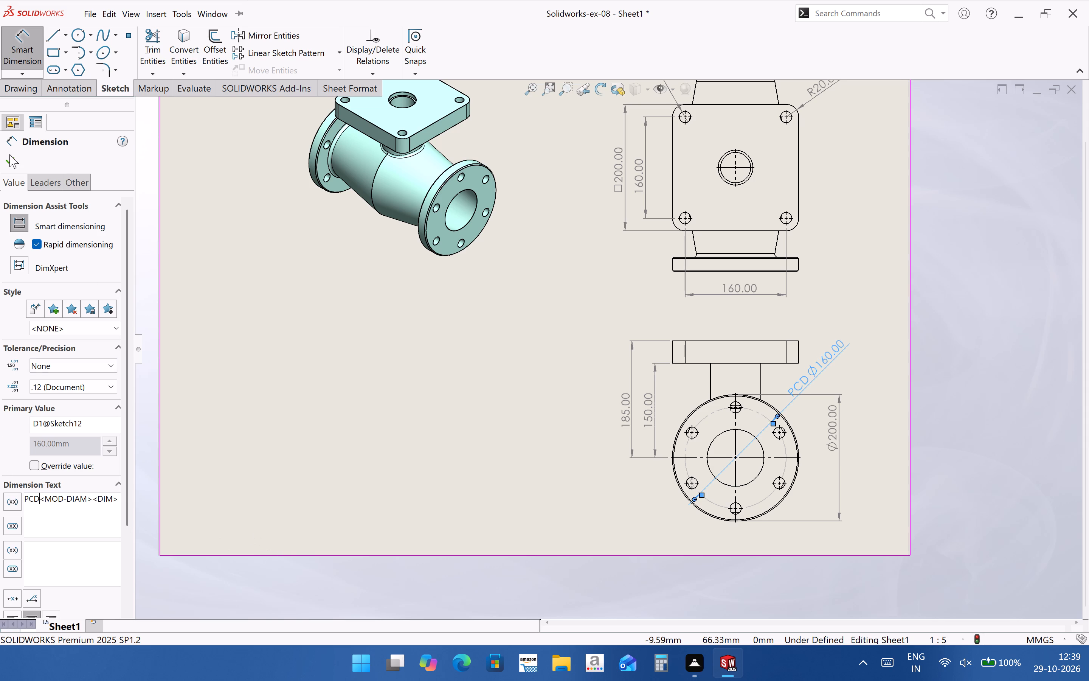
{"action": "left_click", "coordinate": [11, 157]}
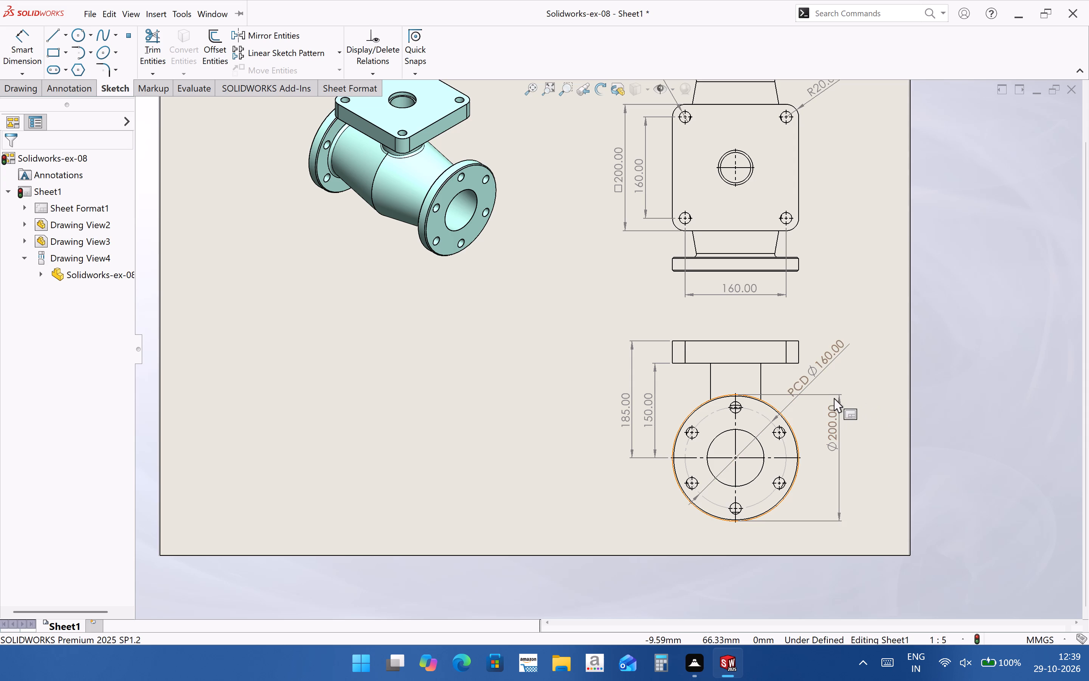
Compare the arrow placement options for the PCD dimension and set its arrows inside the bolt circle.
{"action": "left_click", "coordinate": [819, 364]}
{"action": "left_click", "coordinate": [53, 189]}
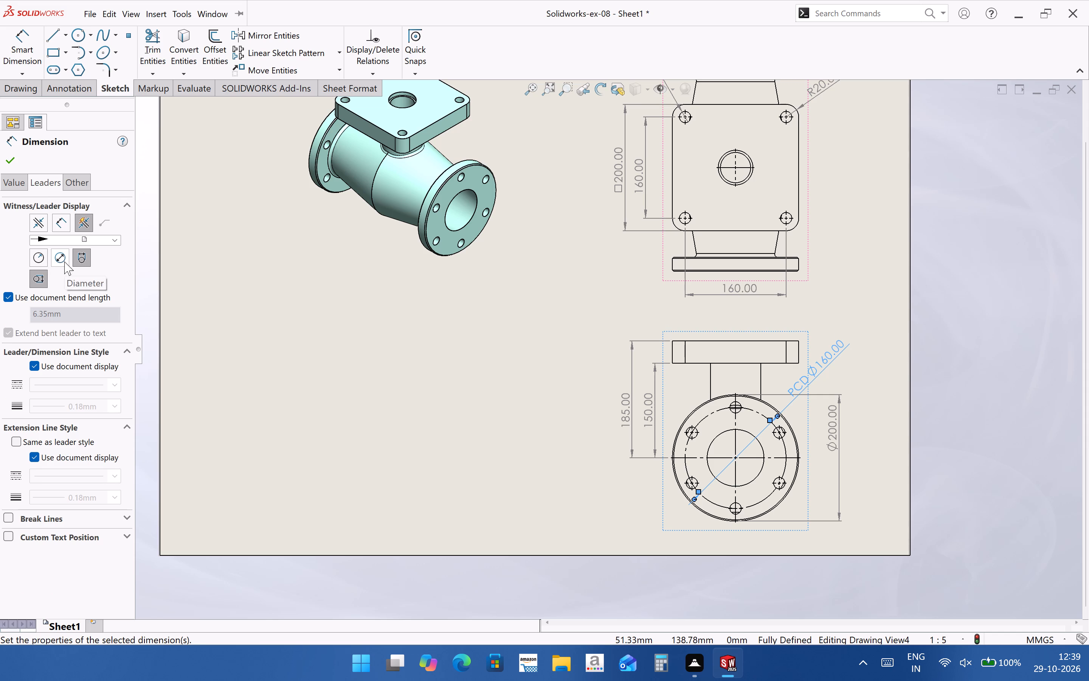
{"action": "left_click", "coordinate": [58, 222]}
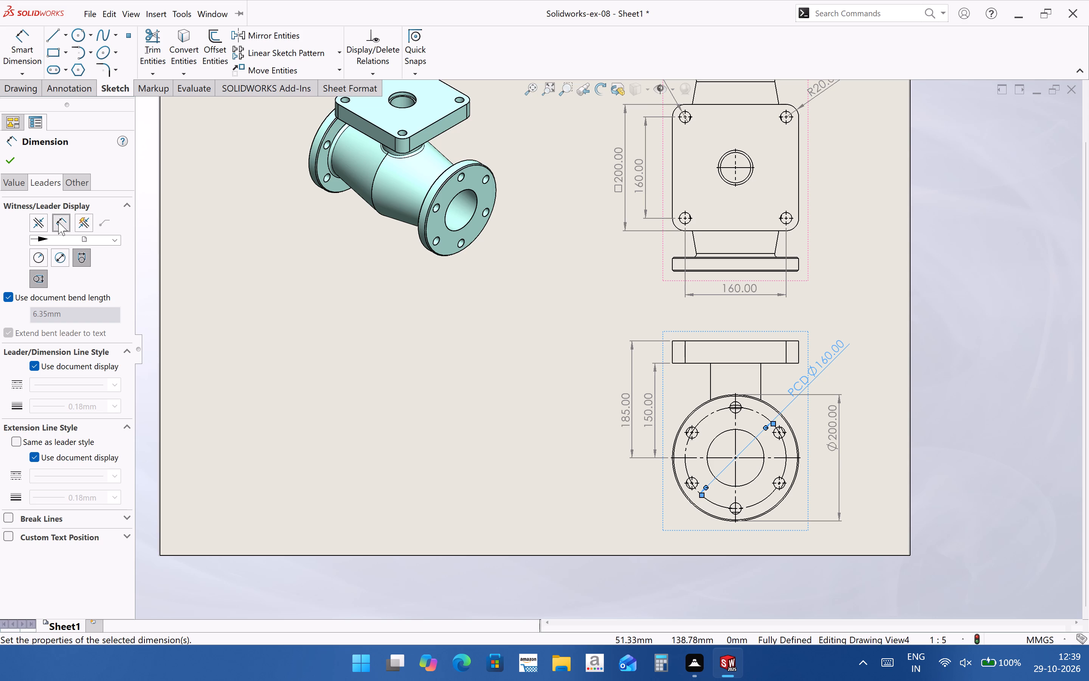
{"action": "left_click", "coordinate": [39, 219]}
{"action": "left_click", "coordinate": [59, 219]}
{"action": "left_click", "coordinate": [84, 219]}
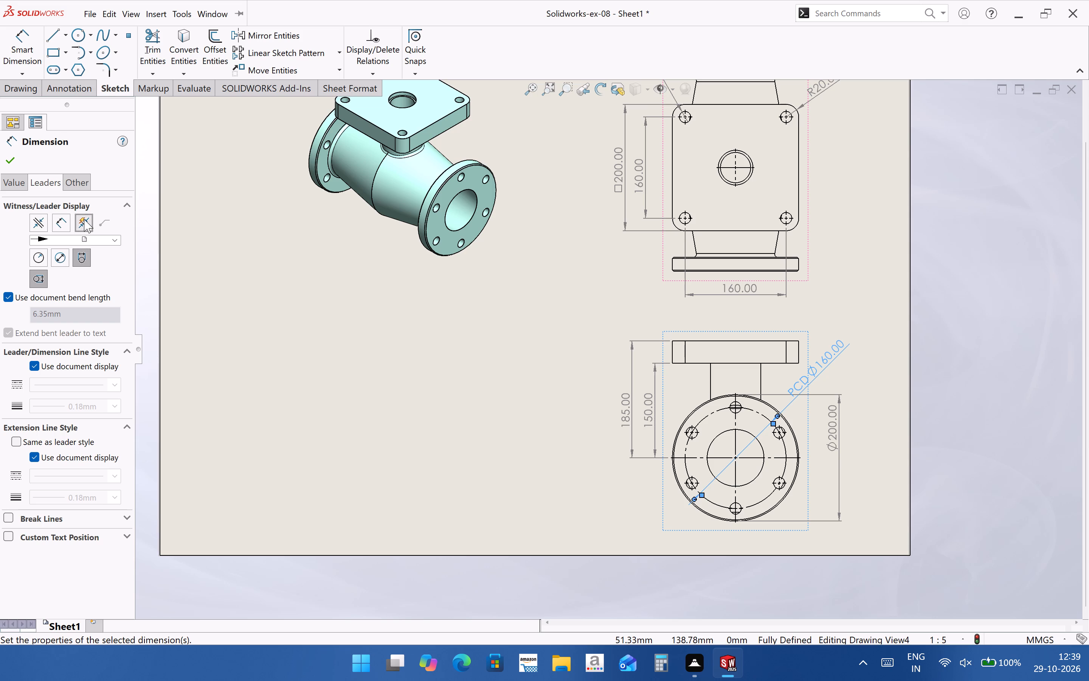
{"action": "left_click", "coordinate": [65, 218]}
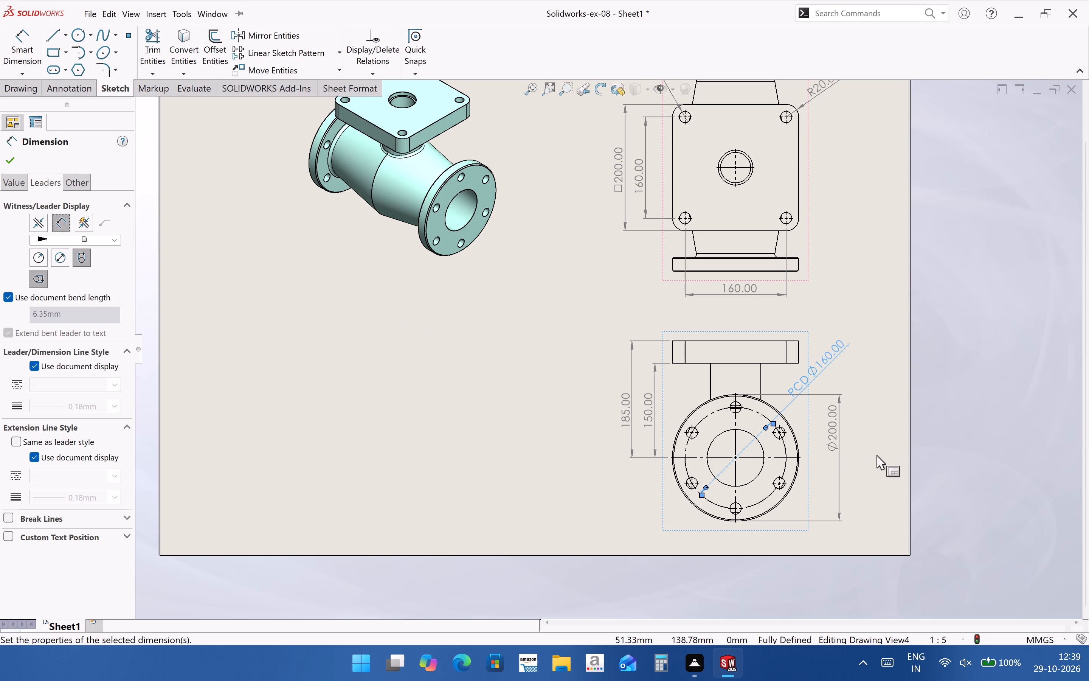
{"action": "left_click", "coordinate": [895, 465]}
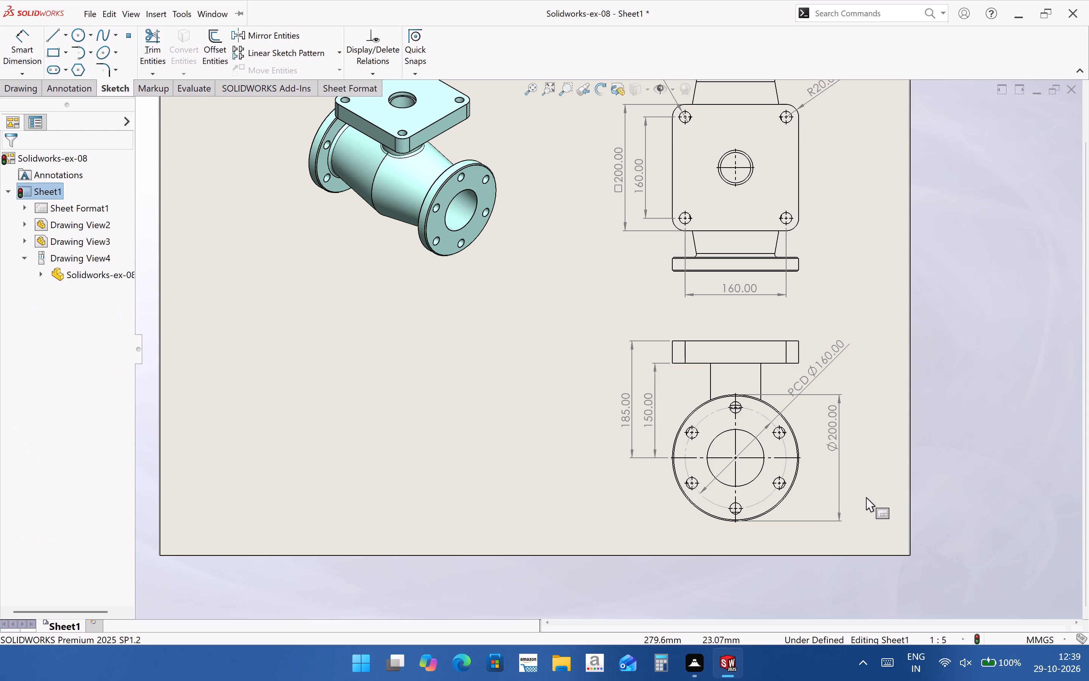
Nudge the PCD dimension text slightly farther out from the round flange.
{"action": "left_click", "coordinate": [832, 353]}
{"action": "key", "text": "Escape"}
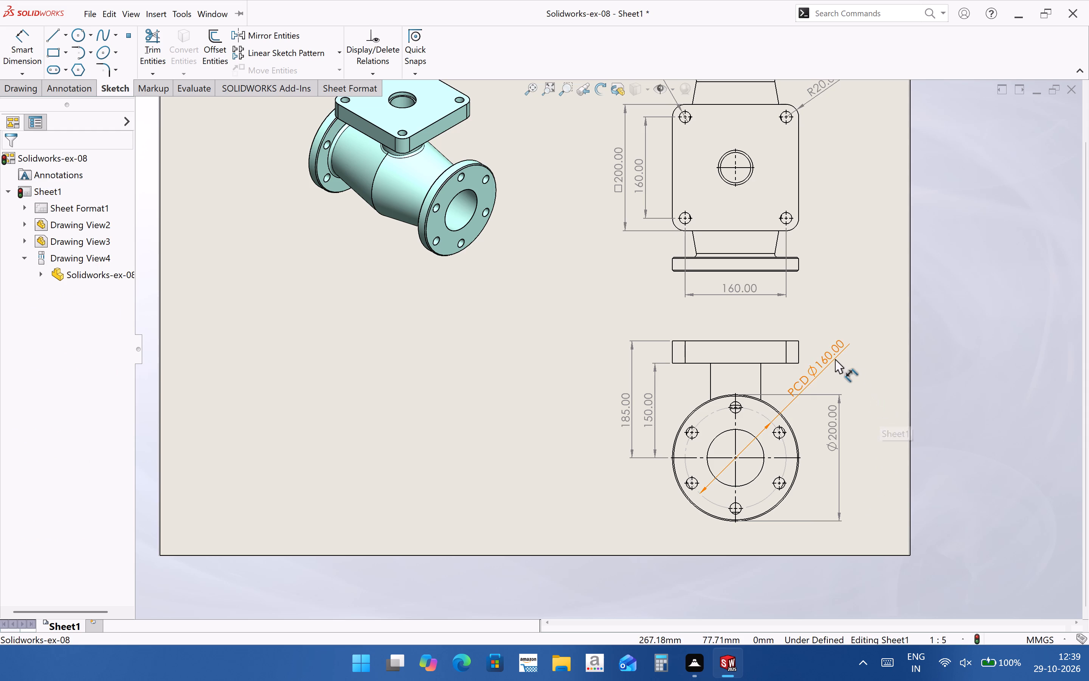
{"action": "left_click_drag", "start_coordinate": [835, 359], "coordinate": [840, 353]}
{"action": "left_click", "coordinate": [860, 376]}
{"action": "scroll", "coordinate": [935, 553], "scroll_direction": "up", "scroll_amount": 1}
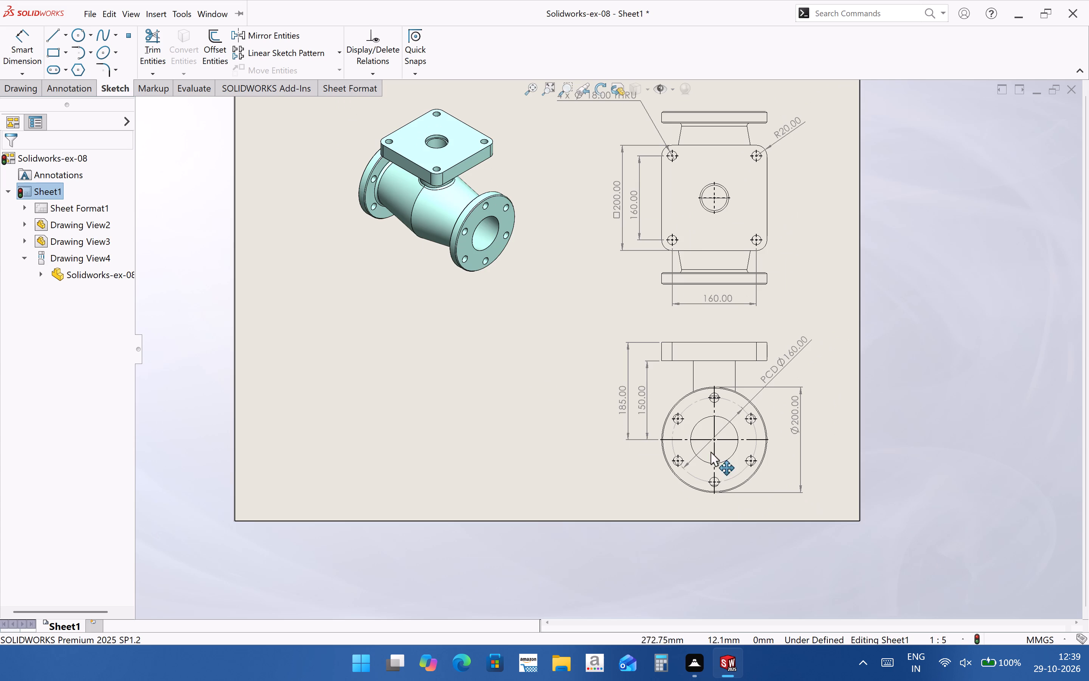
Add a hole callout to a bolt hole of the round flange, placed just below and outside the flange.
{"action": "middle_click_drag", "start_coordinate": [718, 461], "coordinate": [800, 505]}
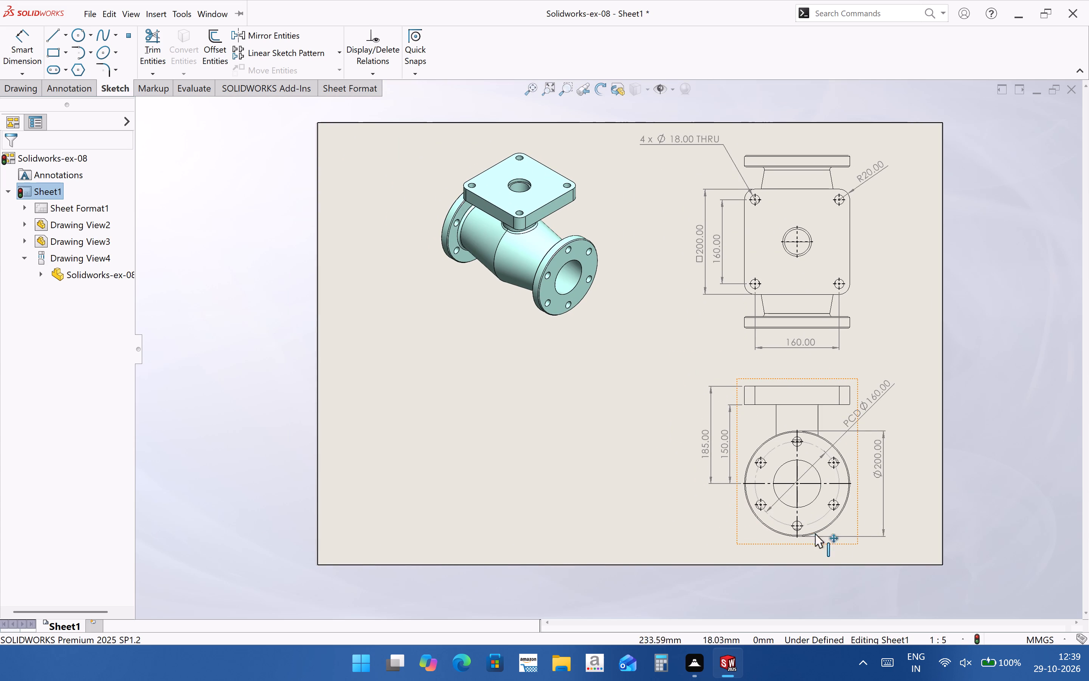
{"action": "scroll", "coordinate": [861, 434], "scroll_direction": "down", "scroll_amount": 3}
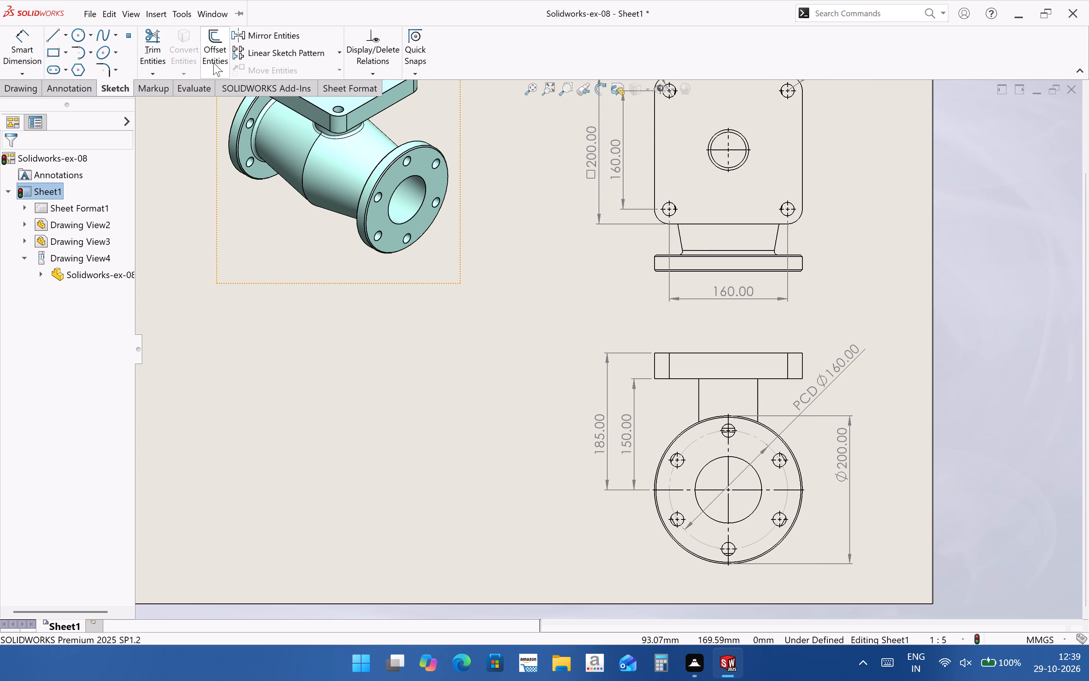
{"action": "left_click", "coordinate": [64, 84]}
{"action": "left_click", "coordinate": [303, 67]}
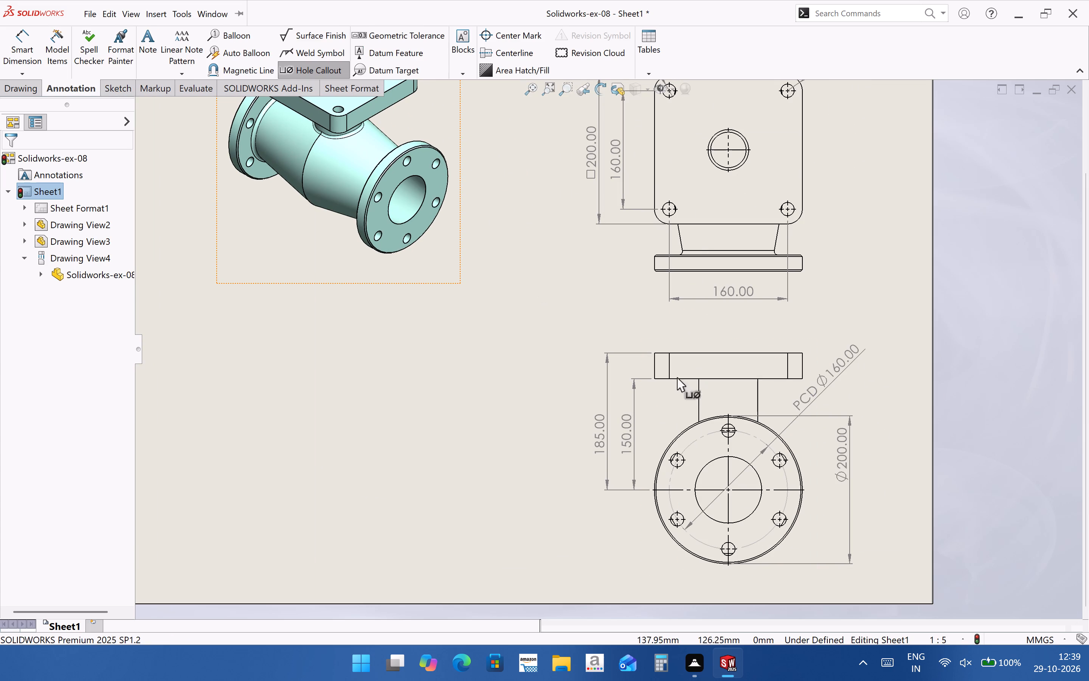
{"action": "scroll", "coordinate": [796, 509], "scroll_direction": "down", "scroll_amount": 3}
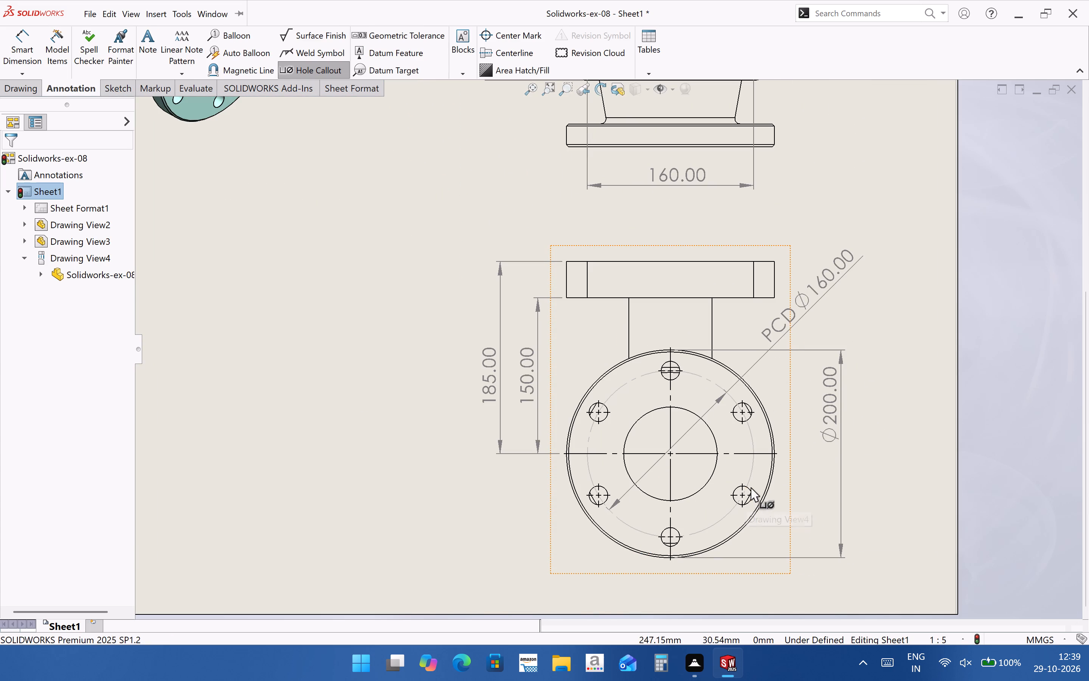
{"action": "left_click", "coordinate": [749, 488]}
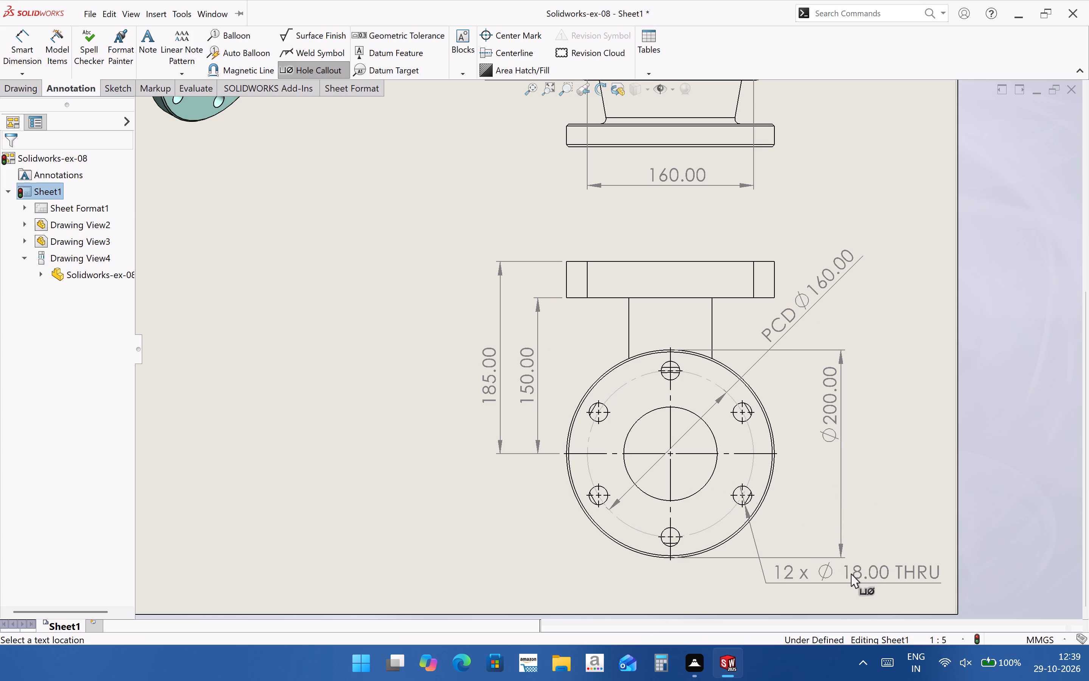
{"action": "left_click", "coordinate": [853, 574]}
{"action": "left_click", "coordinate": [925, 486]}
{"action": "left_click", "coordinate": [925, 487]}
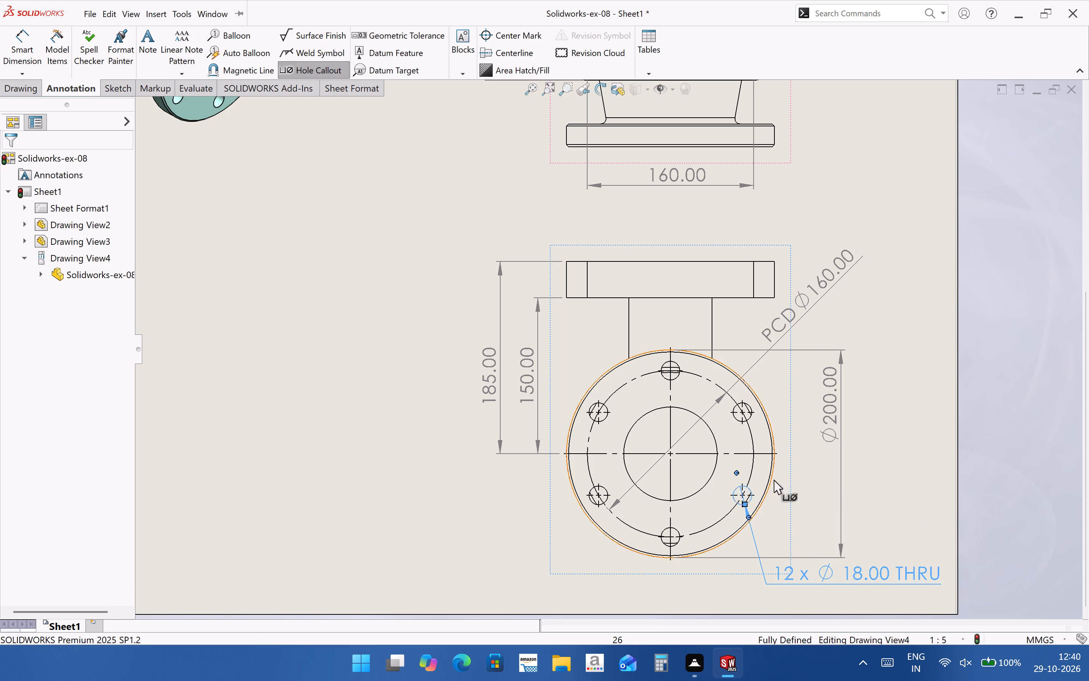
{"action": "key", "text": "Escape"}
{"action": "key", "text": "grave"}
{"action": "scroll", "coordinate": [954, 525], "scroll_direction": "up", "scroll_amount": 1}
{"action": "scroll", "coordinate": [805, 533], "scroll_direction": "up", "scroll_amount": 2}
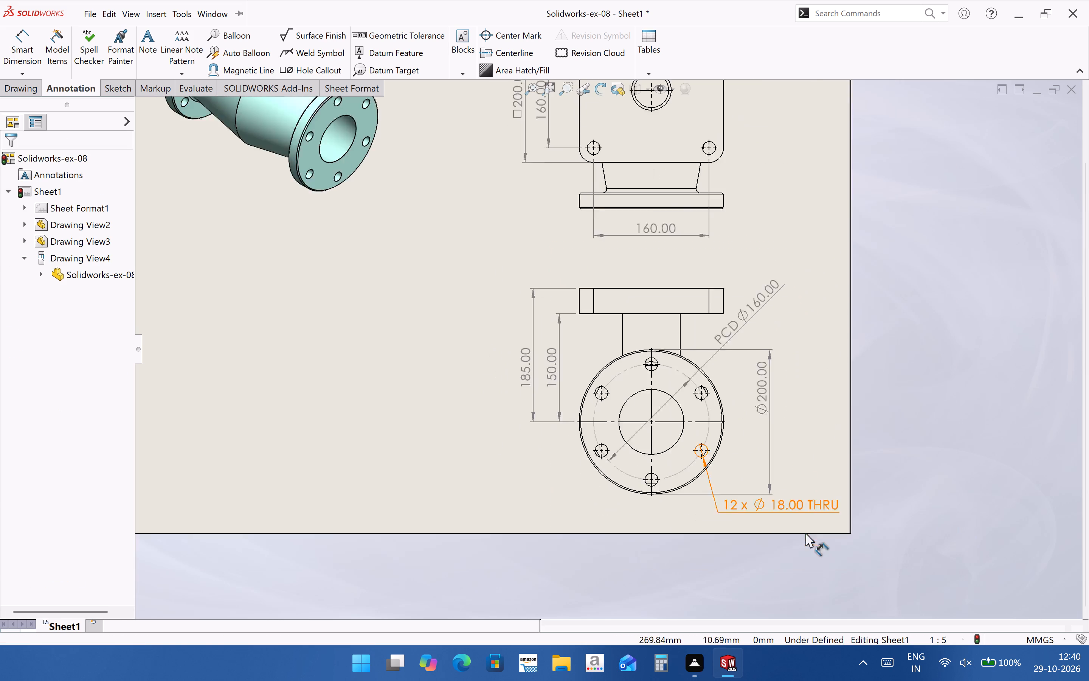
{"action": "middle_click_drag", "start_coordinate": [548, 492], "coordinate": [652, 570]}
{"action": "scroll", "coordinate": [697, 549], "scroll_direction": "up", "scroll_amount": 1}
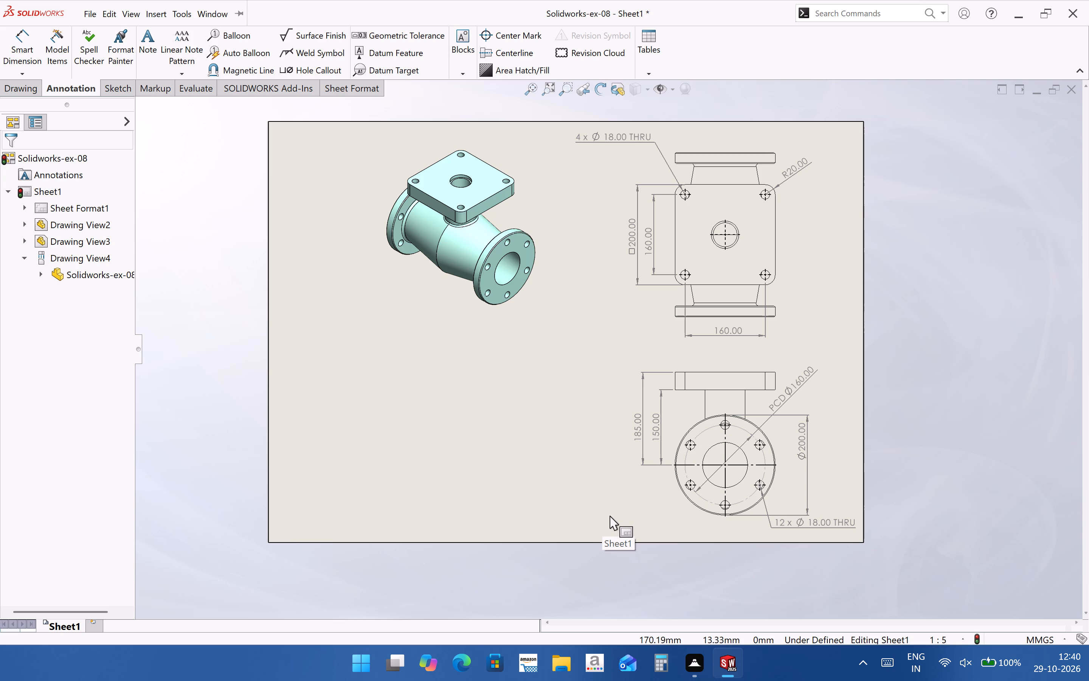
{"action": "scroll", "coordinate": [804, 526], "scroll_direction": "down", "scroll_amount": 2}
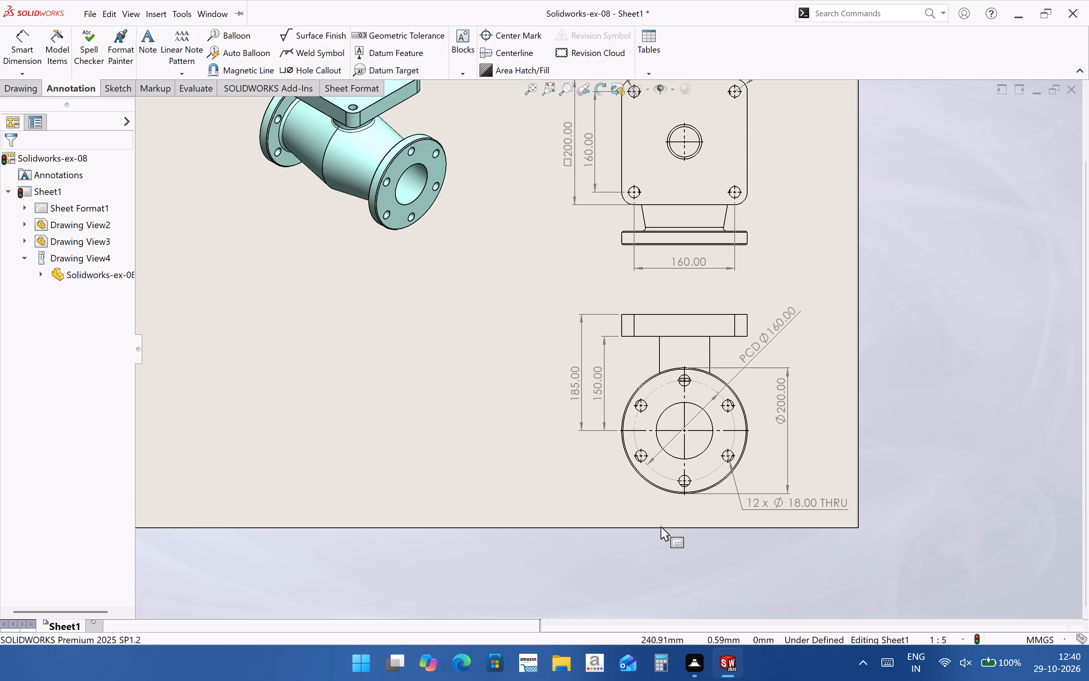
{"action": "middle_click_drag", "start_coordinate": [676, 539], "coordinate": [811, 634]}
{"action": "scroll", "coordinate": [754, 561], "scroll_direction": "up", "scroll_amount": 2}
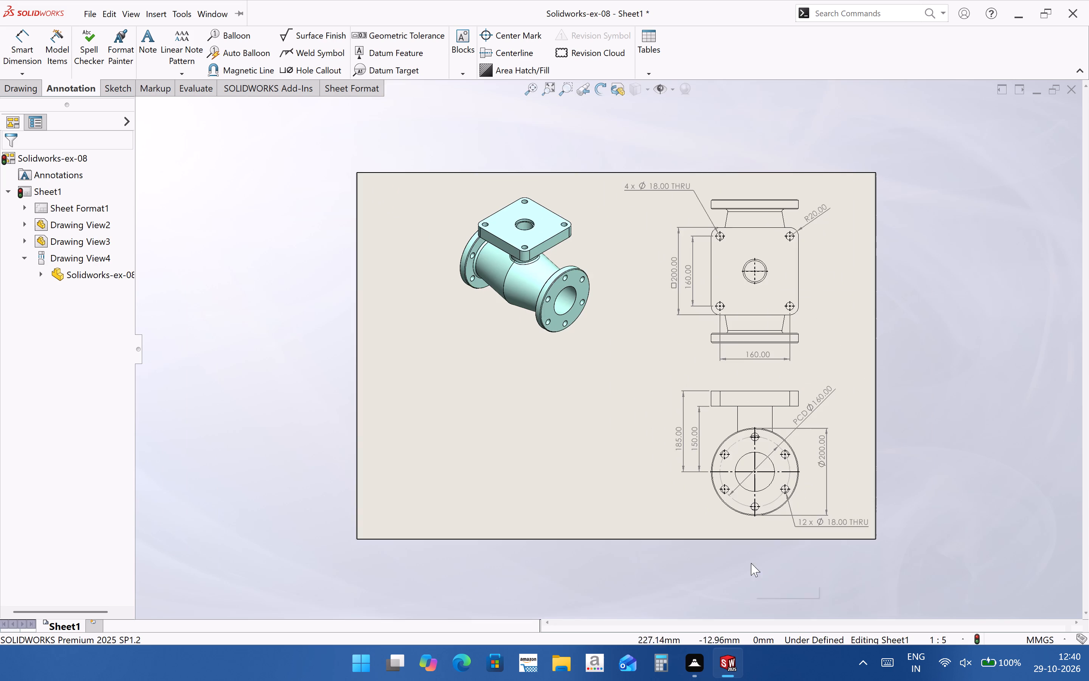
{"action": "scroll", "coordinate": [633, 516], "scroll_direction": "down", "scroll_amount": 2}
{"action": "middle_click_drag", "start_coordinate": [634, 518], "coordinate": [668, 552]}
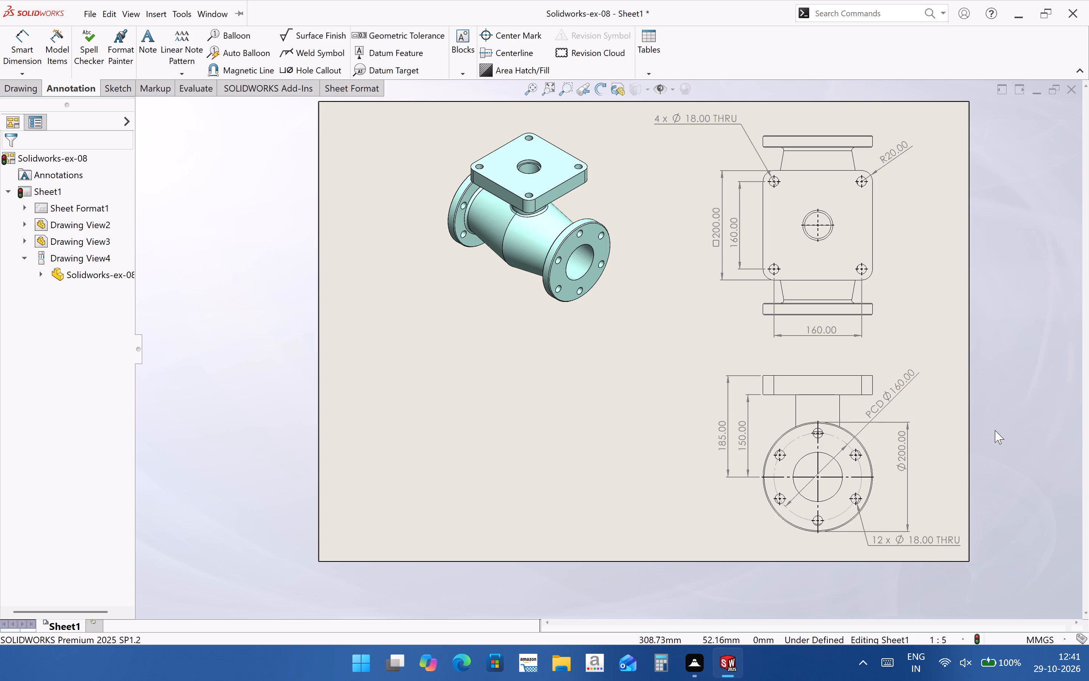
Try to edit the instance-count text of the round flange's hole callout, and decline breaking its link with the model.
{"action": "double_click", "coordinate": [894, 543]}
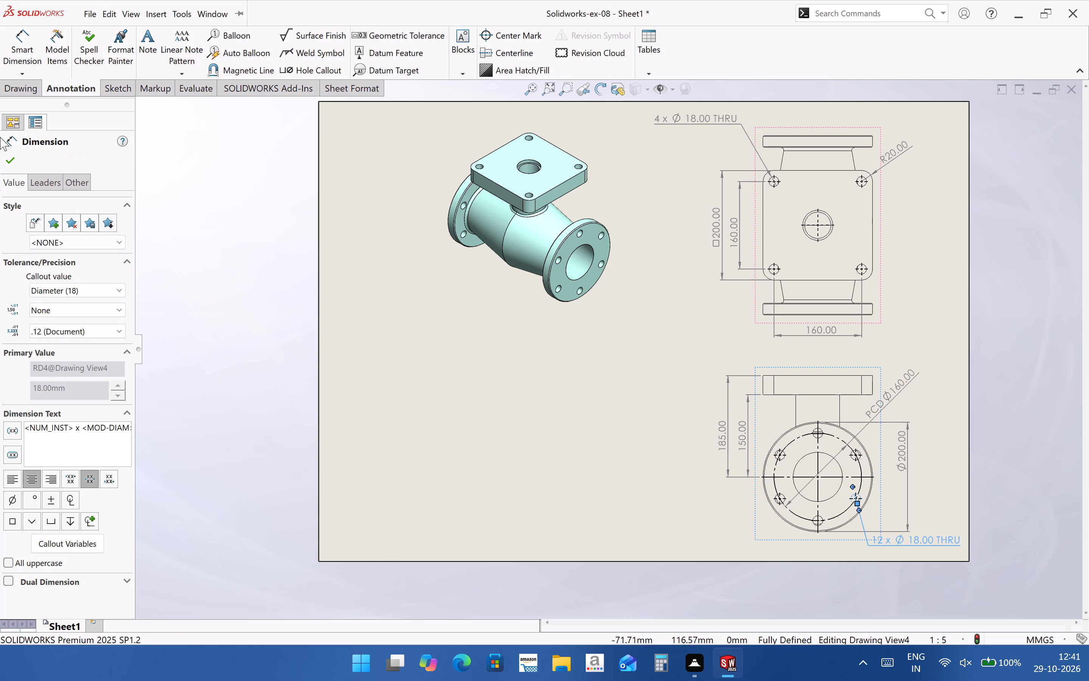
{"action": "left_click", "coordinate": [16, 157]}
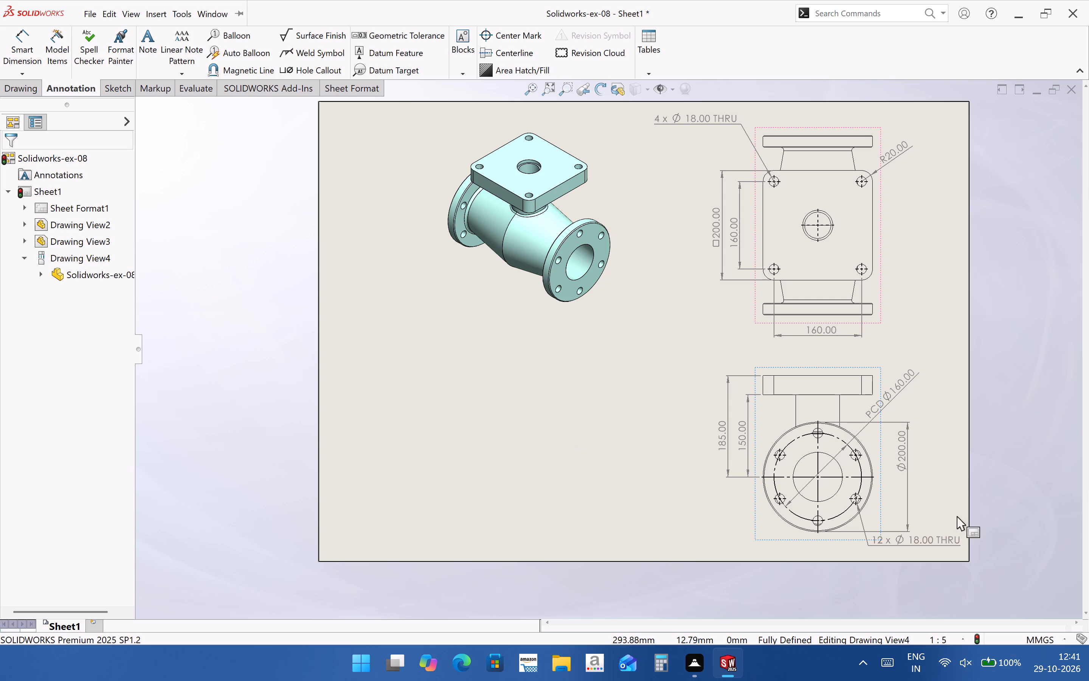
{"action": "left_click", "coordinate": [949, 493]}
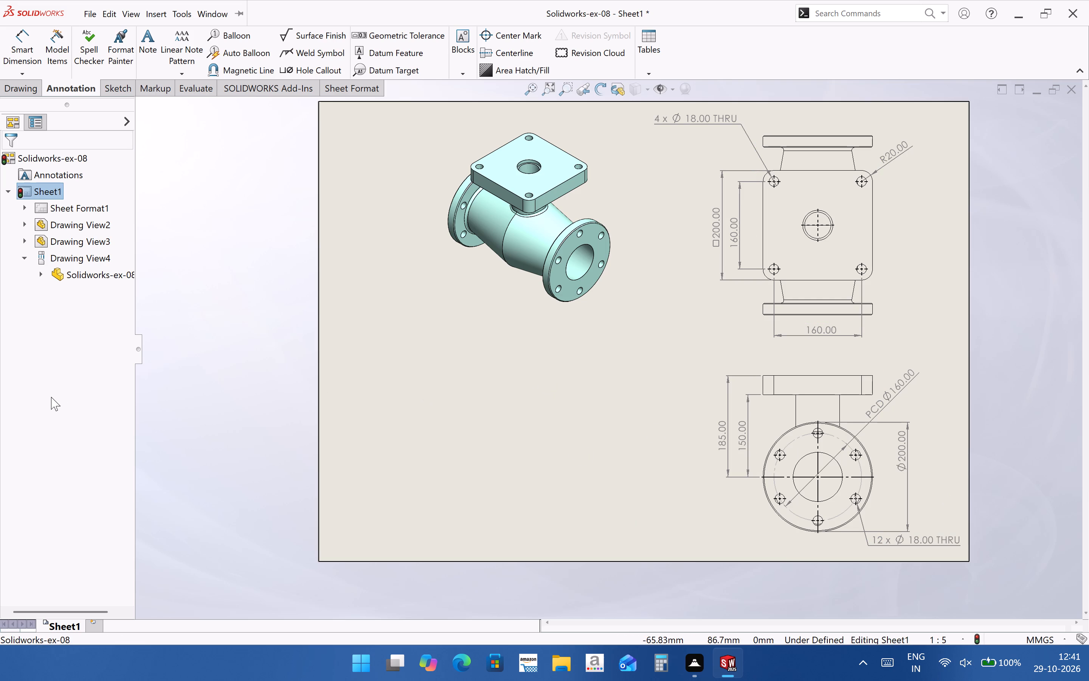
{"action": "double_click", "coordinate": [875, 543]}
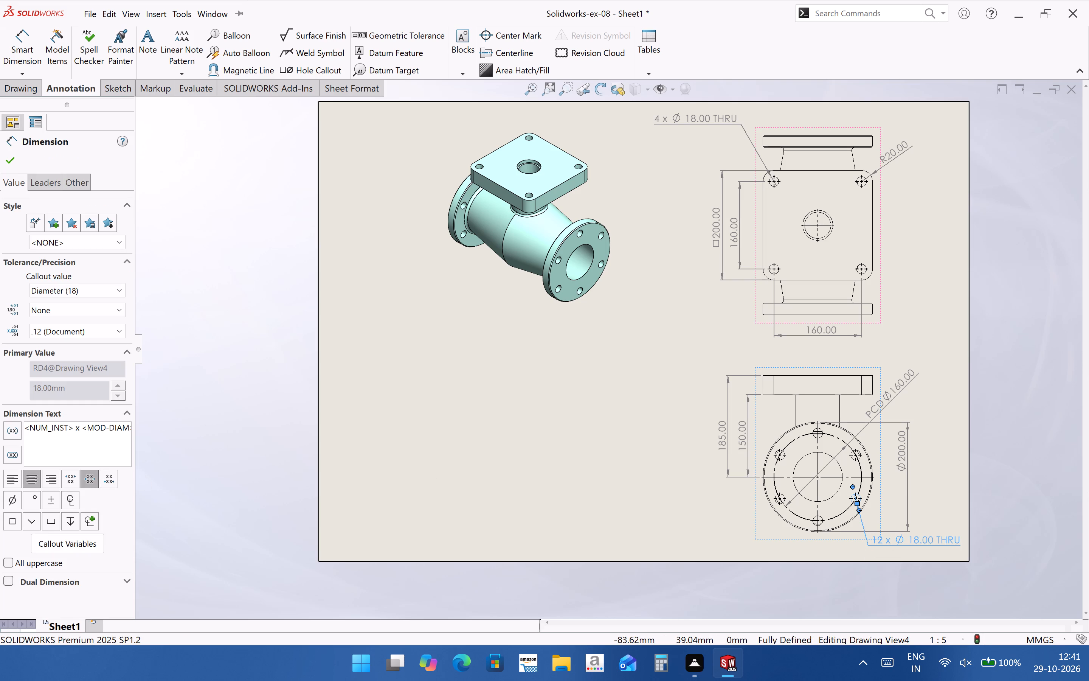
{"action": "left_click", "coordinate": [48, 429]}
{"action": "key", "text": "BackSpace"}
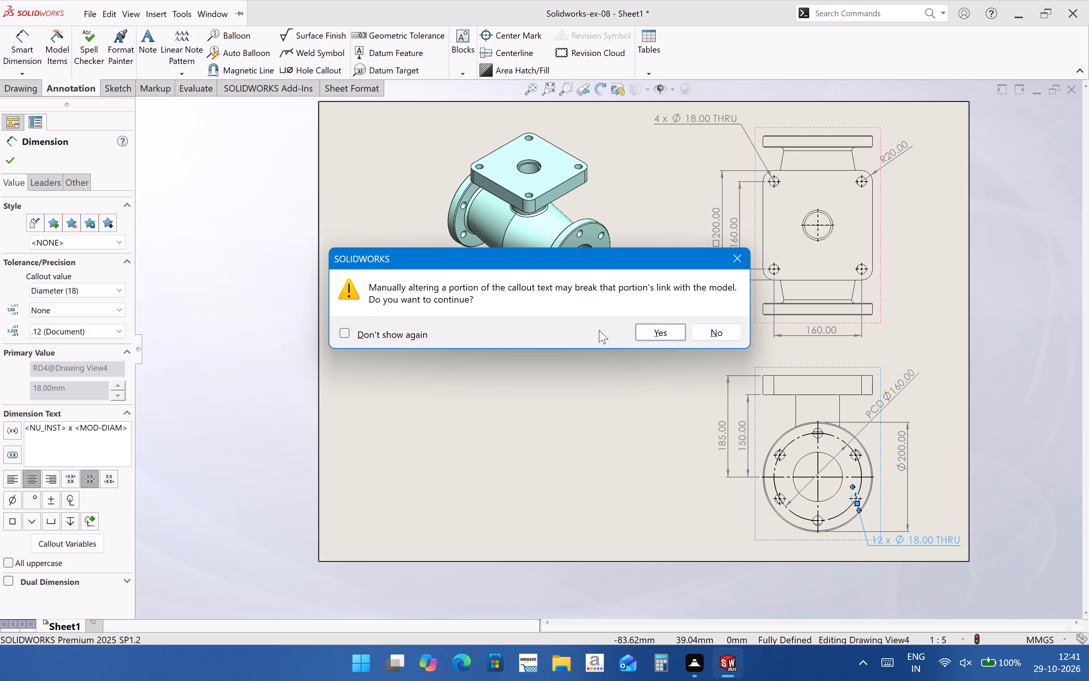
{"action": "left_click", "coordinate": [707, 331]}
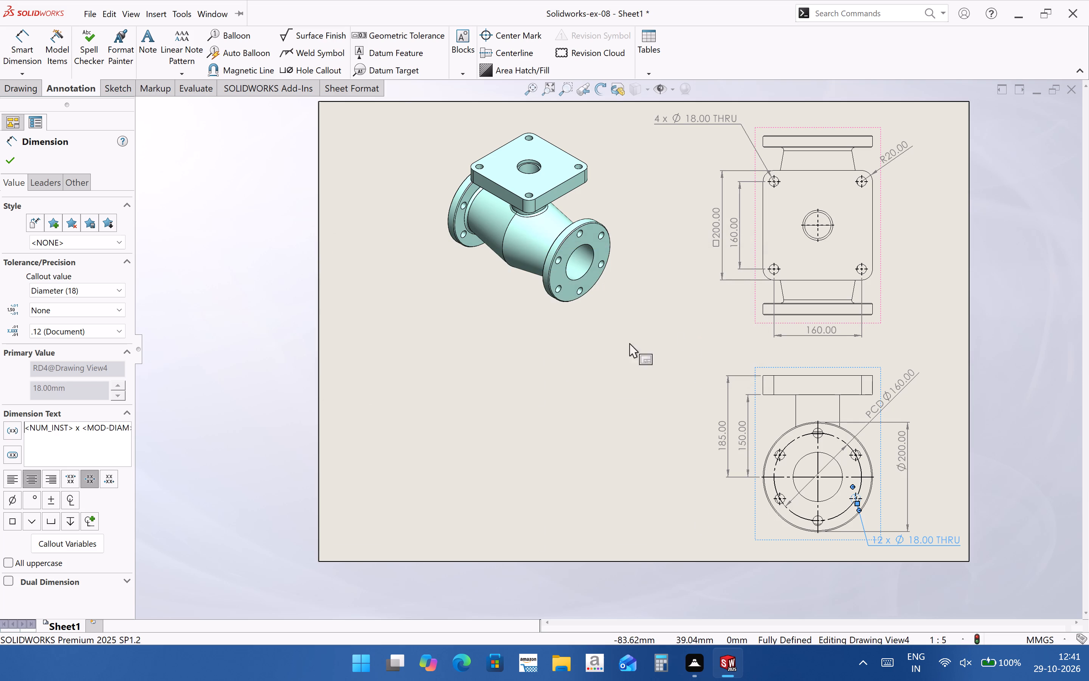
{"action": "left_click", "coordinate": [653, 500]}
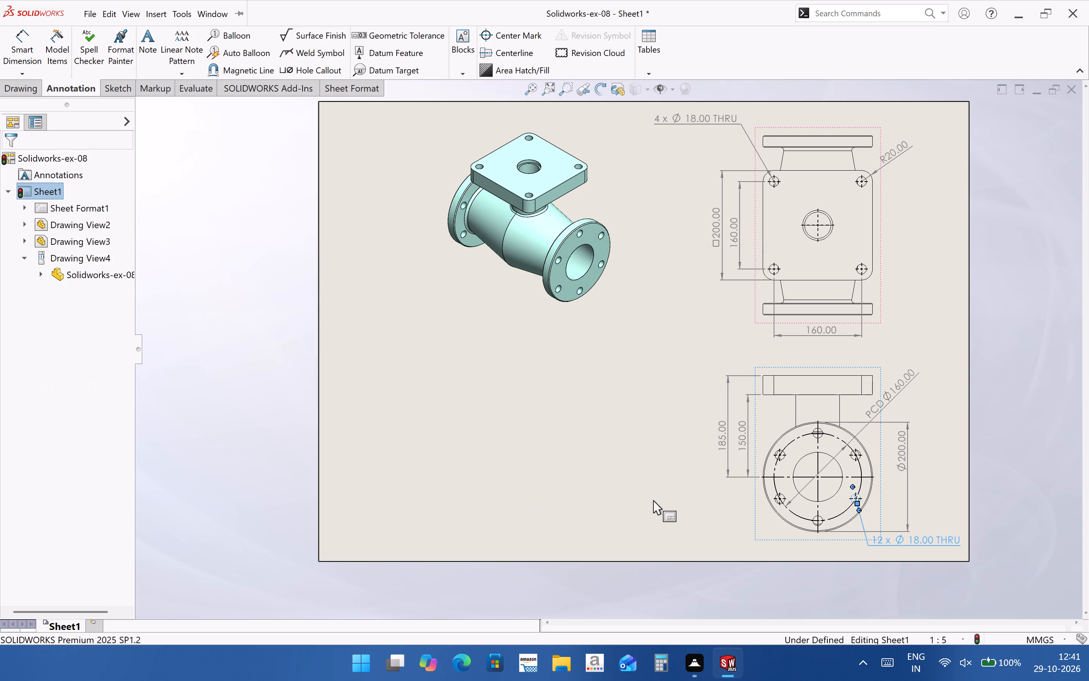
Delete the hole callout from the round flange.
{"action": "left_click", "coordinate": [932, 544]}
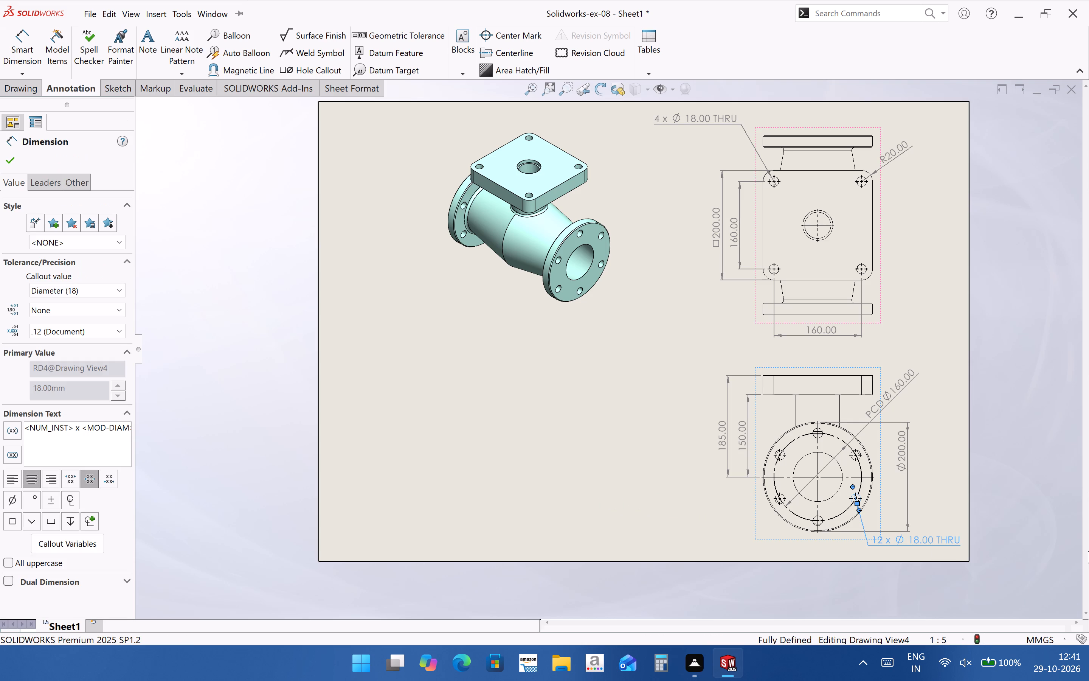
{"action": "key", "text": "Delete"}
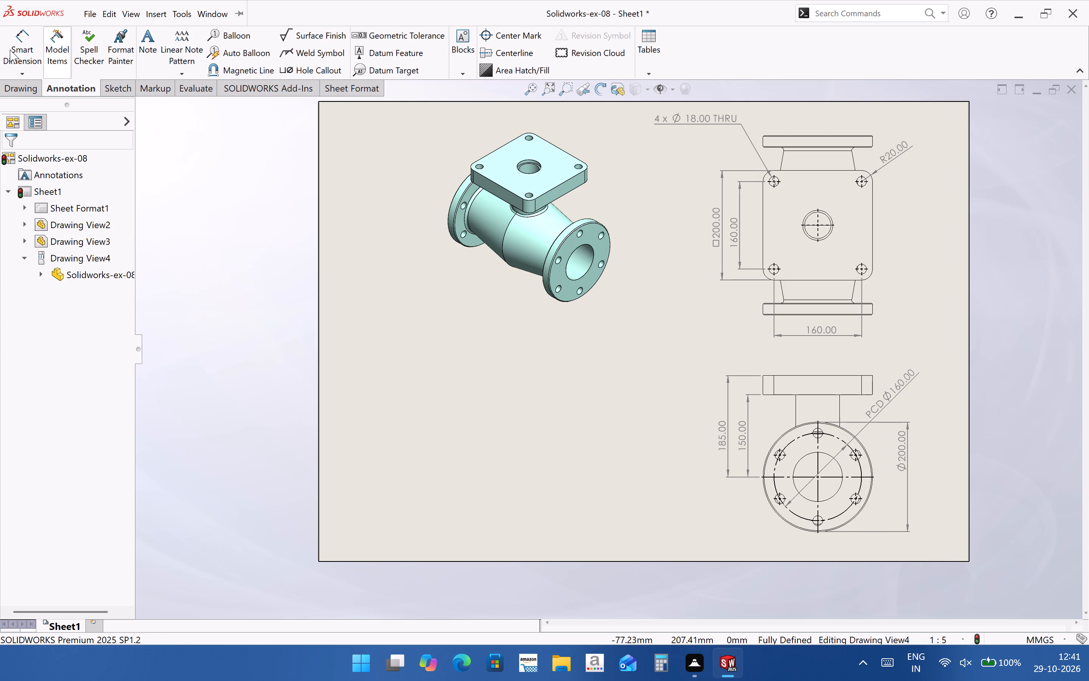
Dimension the diameter of the round flange's bottom bolt hole and add the prefix 6X before the diameter symbol.
{"action": "left_click", "coordinate": [10, 50]}
{"action": "scroll", "coordinate": [843, 479], "scroll_direction": "down", "scroll_amount": 2}
{"action": "scroll", "coordinate": [827, 409], "scroll_direction": "down", "scroll_amount": 3}
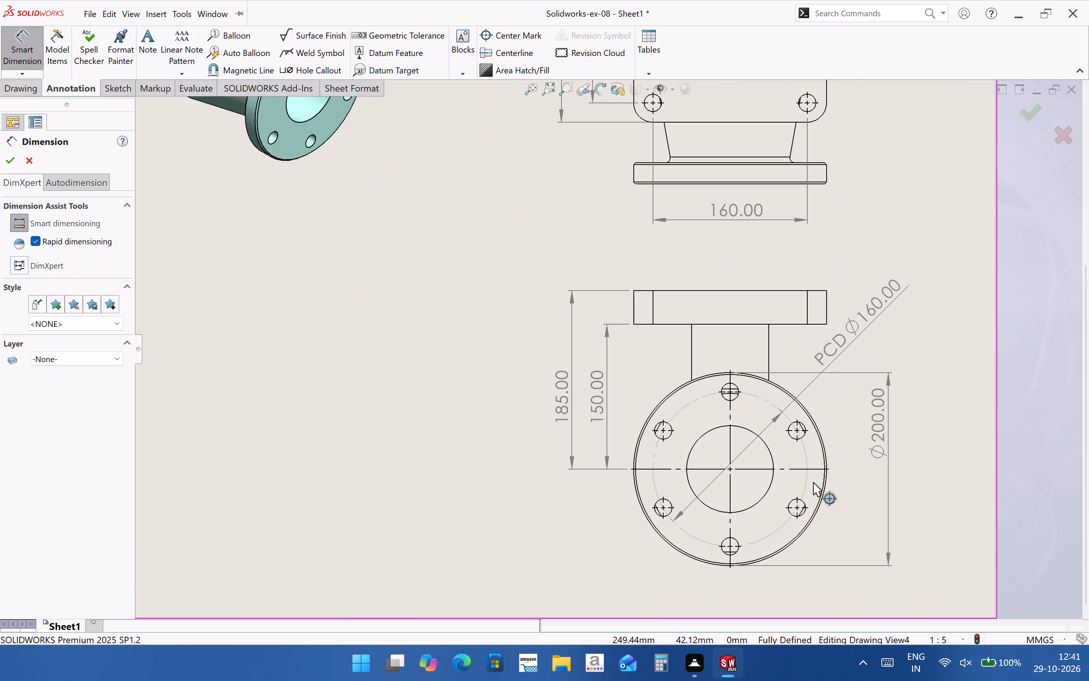
{"action": "left_click", "coordinate": [737, 552]}
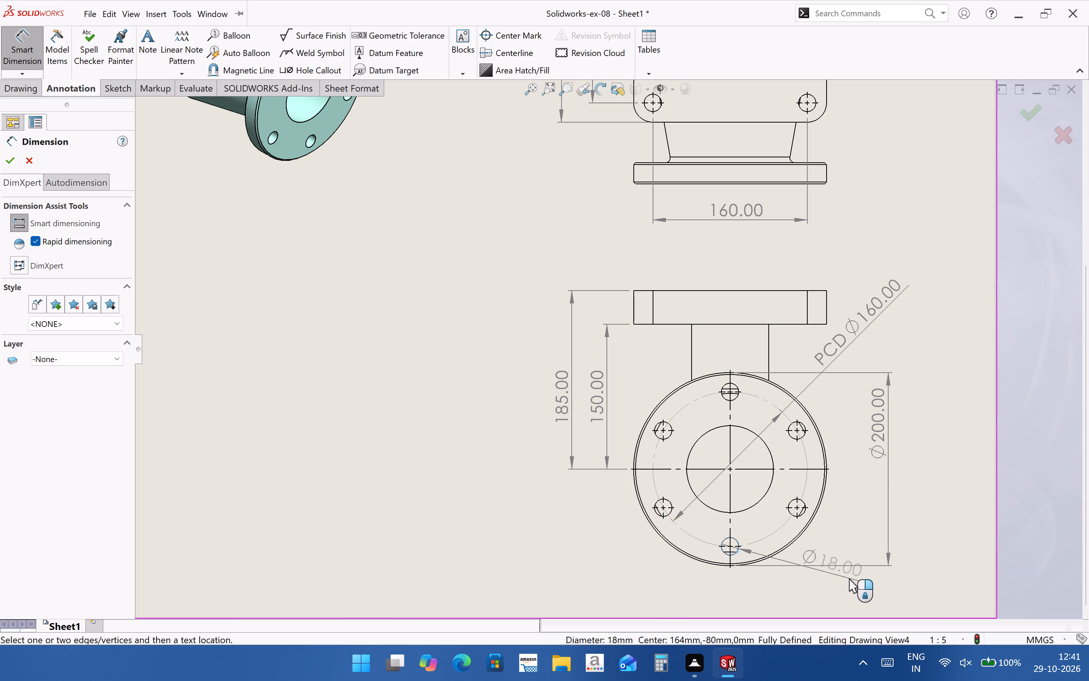
{"action": "left_click", "coordinate": [875, 585]}
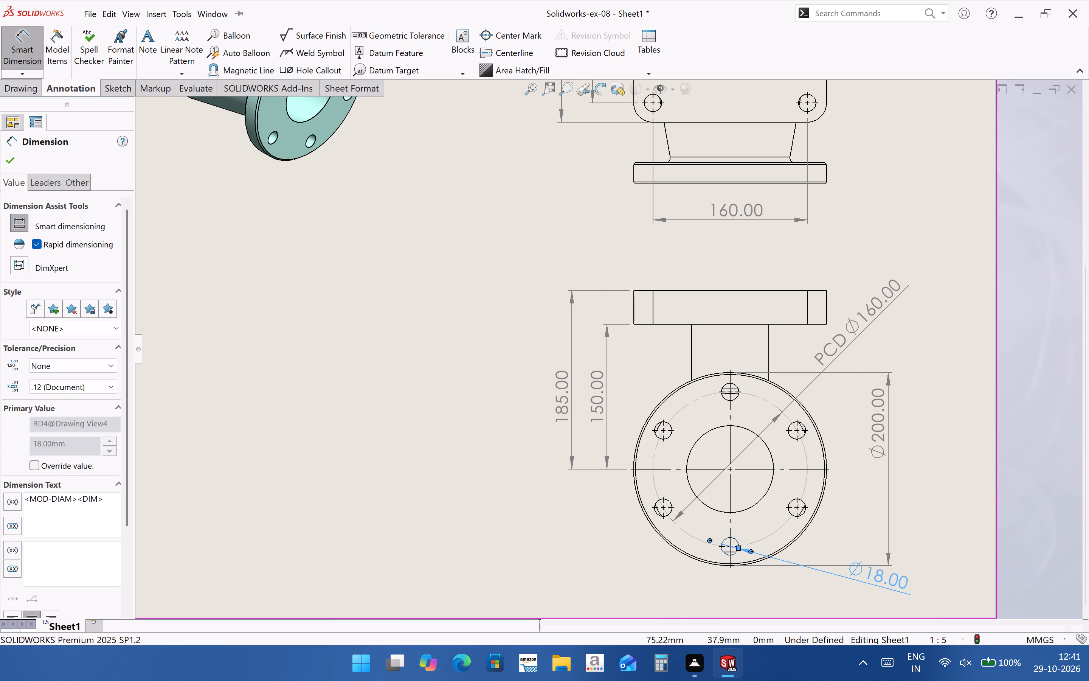
{"action": "left_click", "coordinate": [27, 498]}
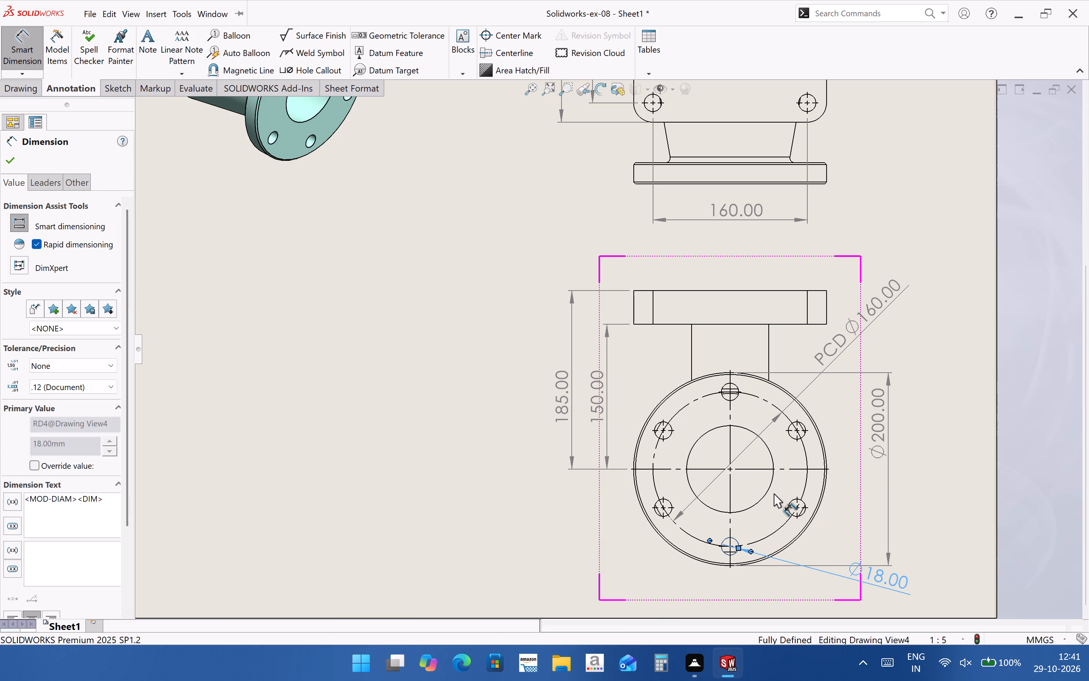
{"action": "type", "text": "6X"}
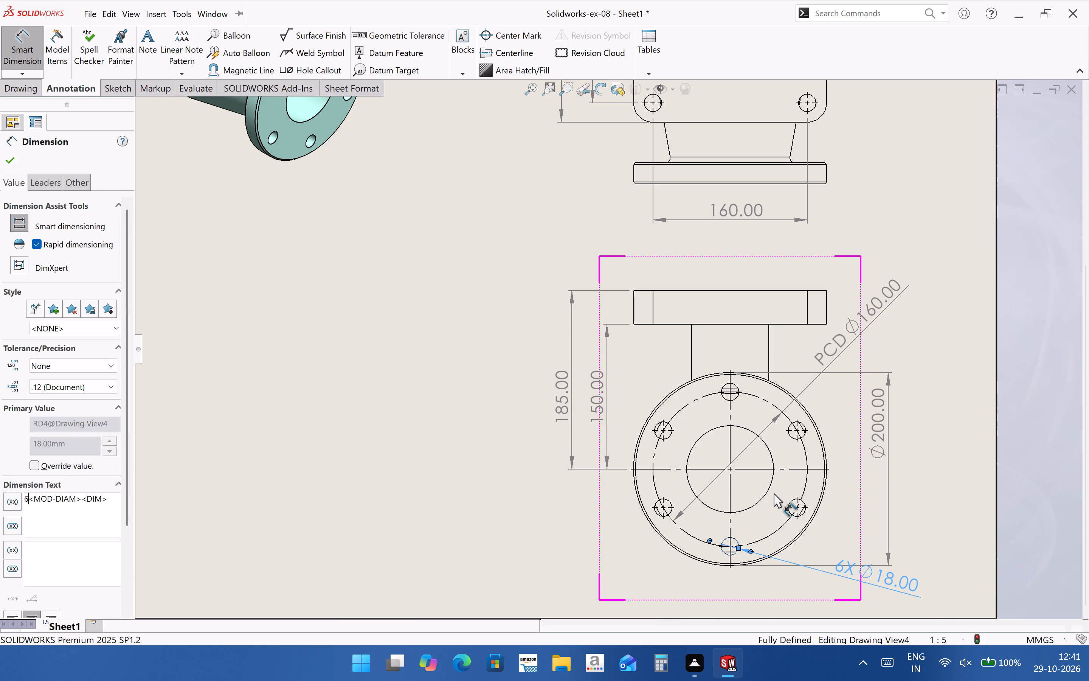
{"action": "left_click", "coordinate": [19, 164]}
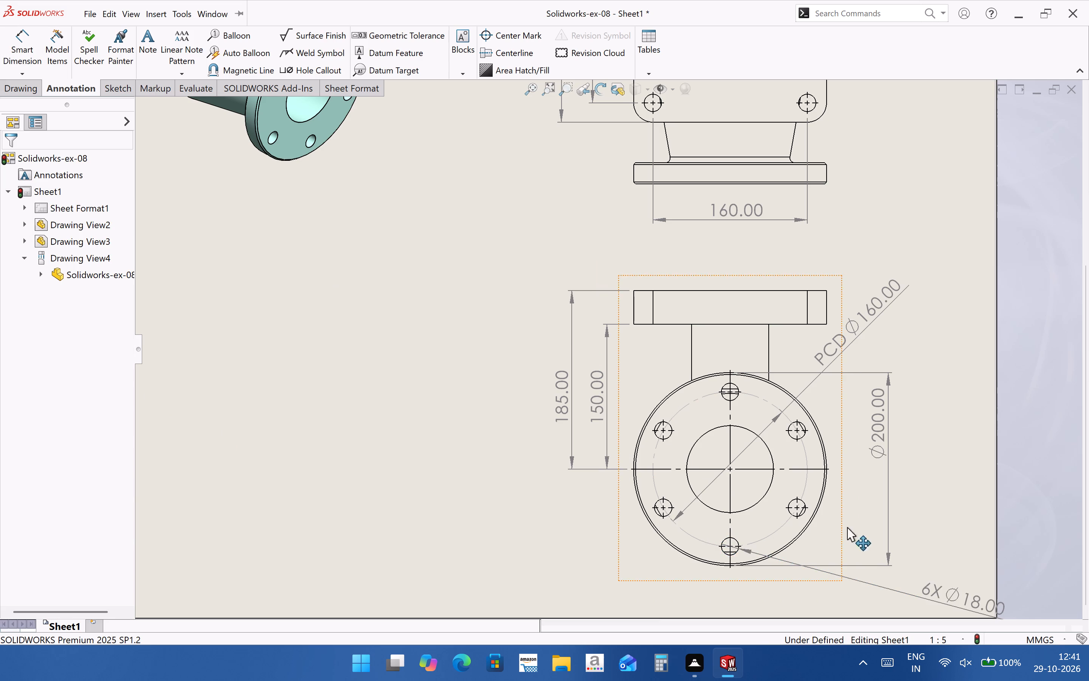
Reposition the 6X bolt-hole dimension so its slanted text sits just below and to the left of the round flange.
{"action": "scroll", "coordinate": [911, 534], "scroll_direction": "up", "scroll_amount": 4}
{"action": "left_click_drag", "start_coordinate": [776, 474], "coordinate": [725, 456]}
{"action": "left_click", "coordinate": [727, 445]}
{"action": "left_click_drag", "start_coordinate": [723, 454], "coordinate": [734, 455]}
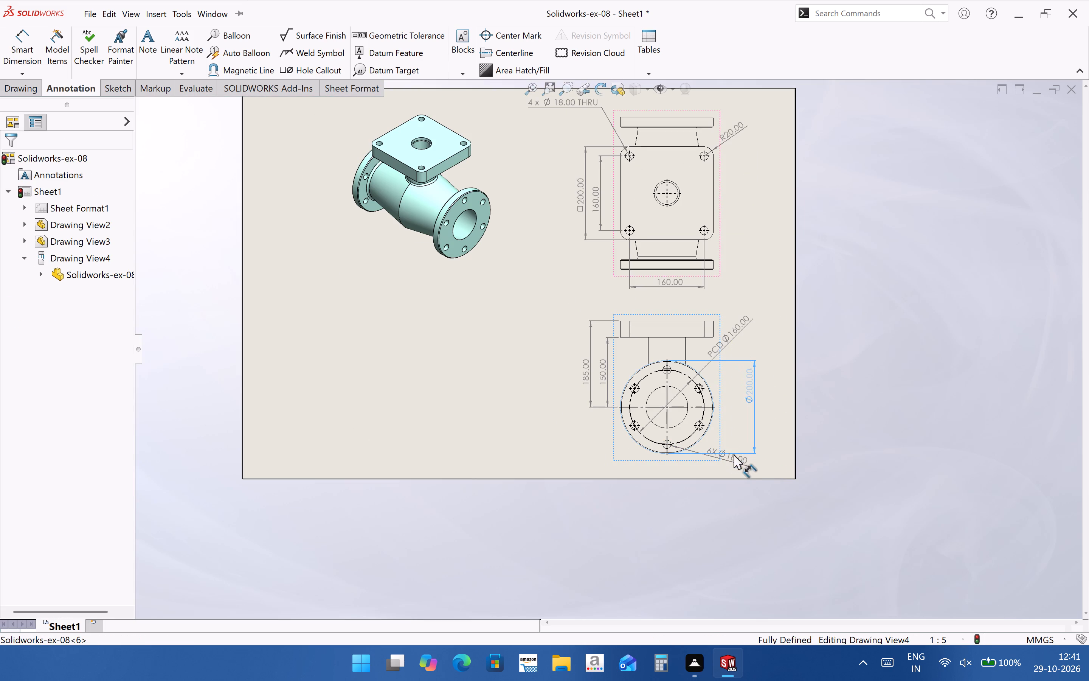
{"action": "left_click_drag", "start_coordinate": [734, 455], "coordinate": [734, 471]}
{"action": "left_click_drag", "start_coordinate": [730, 461], "coordinate": [737, 442]}
{"action": "left_click", "coordinate": [778, 451]}
{"action": "left_click_drag", "start_coordinate": [735, 442], "coordinate": [610, 443]}
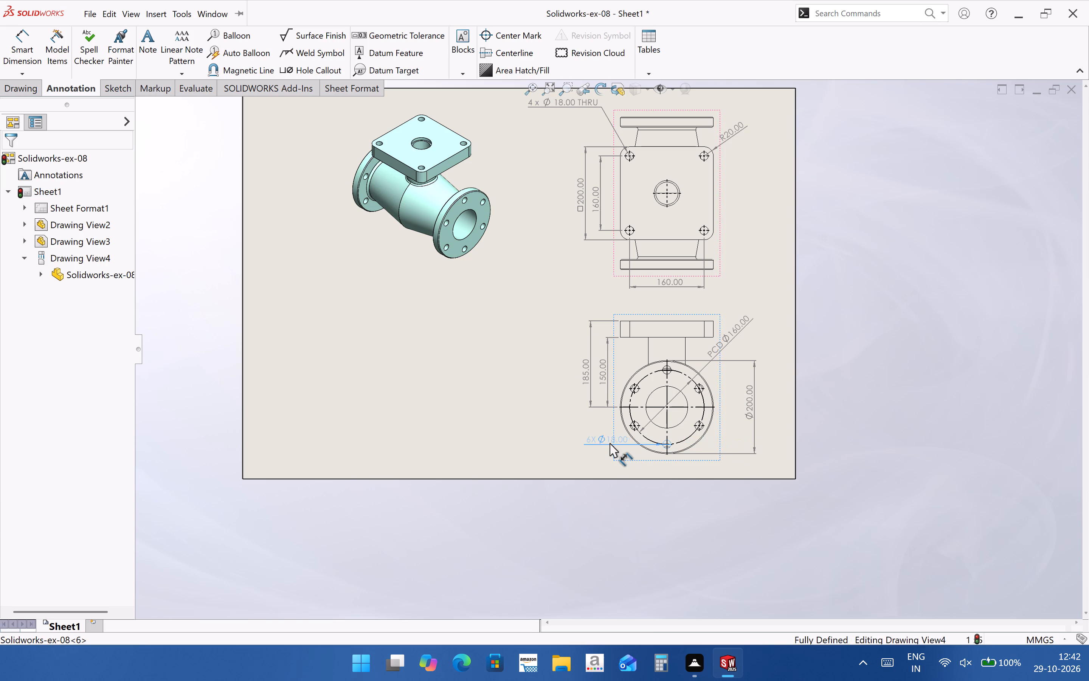
{"action": "left_click_drag", "start_coordinate": [610, 443], "coordinate": [621, 452]}
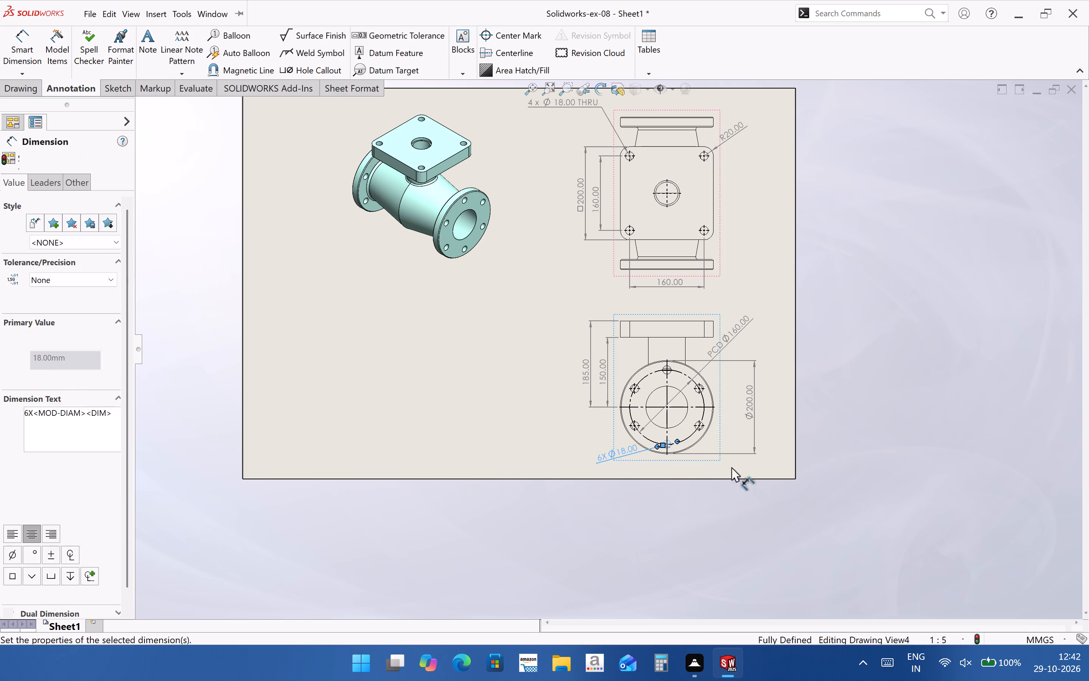
{"action": "left_click", "coordinate": [738, 469]}
Move the round flange's outer diameter dimension closer to the flange.
{"action": "scroll", "coordinate": [619, 398], "scroll_direction": "down", "scroll_amount": 3}
{"action": "left_click", "coordinate": [797, 406]}
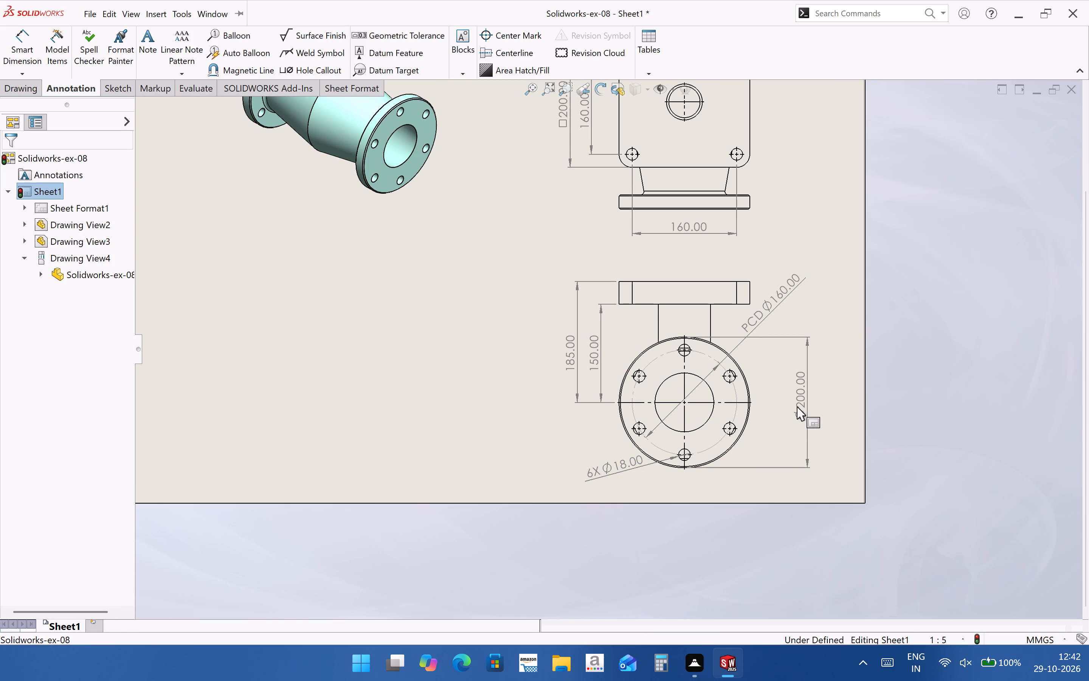
{"action": "left_click_drag", "start_coordinate": [806, 397], "coordinate": [784, 396]}
{"action": "left_click", "coordinate": [825, 414]}
{"action": "scroll", "coordinate": [868, 489], "scroll_direction": "up", "scroll_amount": 1}
{"action": "middle_click_drag", "start_coordinate": [419, 398], "coordinate": [551, 466]}
{"action": "middle_click_drag", "start_coordinate": [593, 466], "coordinate": [610, 463]}
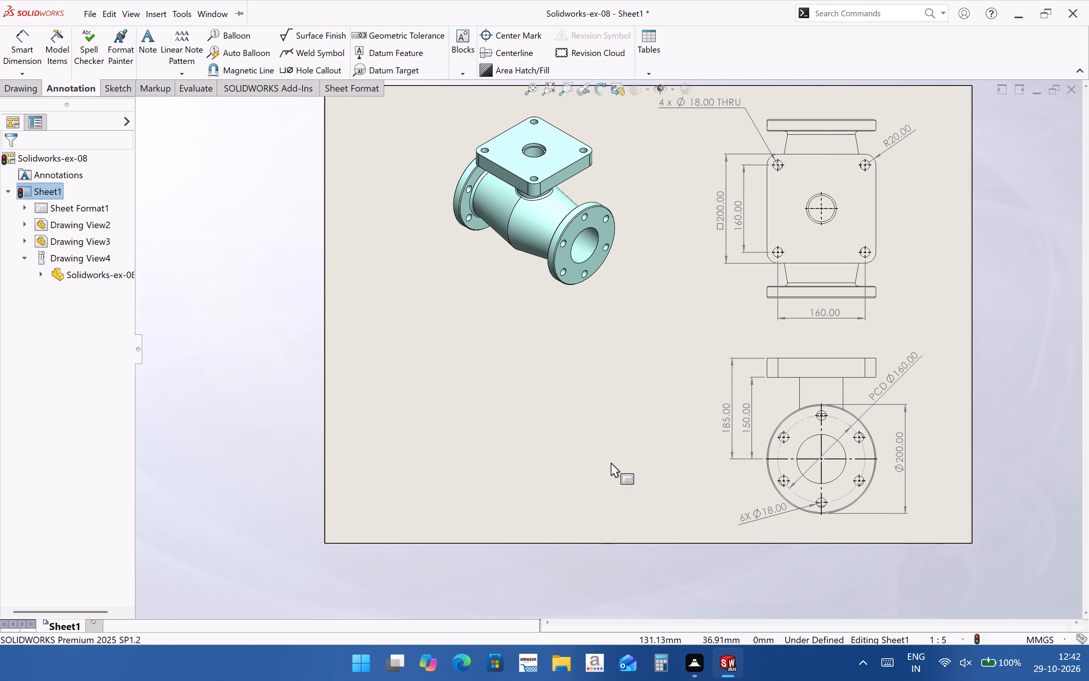
Create section view A-A with a vertical cutting line through the centre of the round-flange view, placed below the isometric view.
{"action": "left_click", "coordinate": [799, 453]}
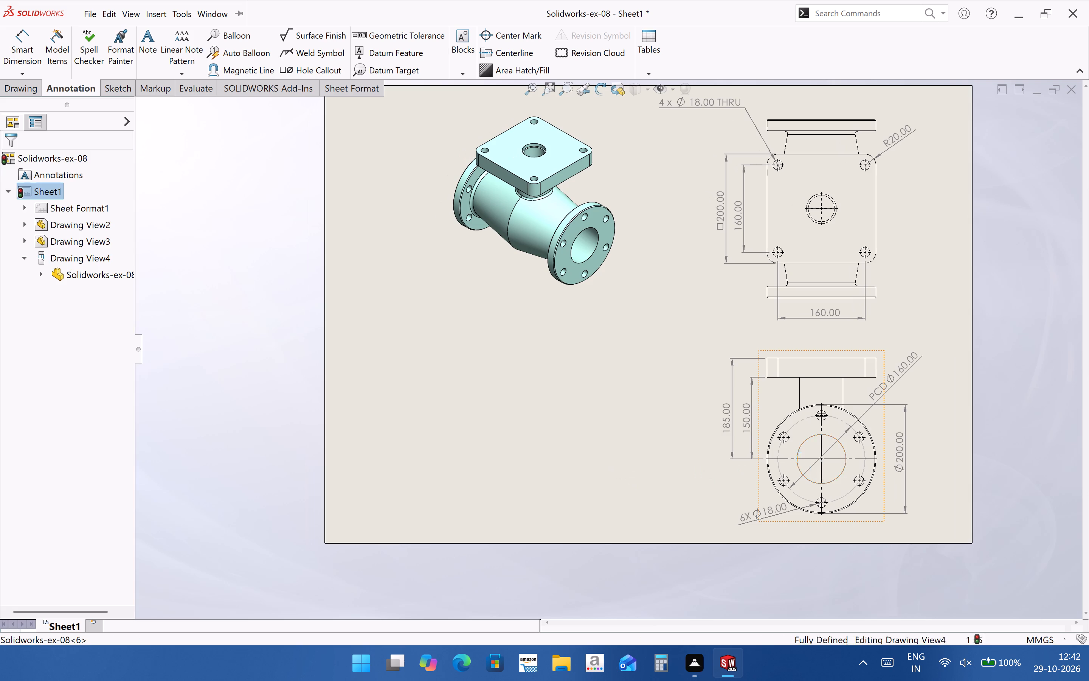
{"action": "left_click", "coordinate": [32, 93]}
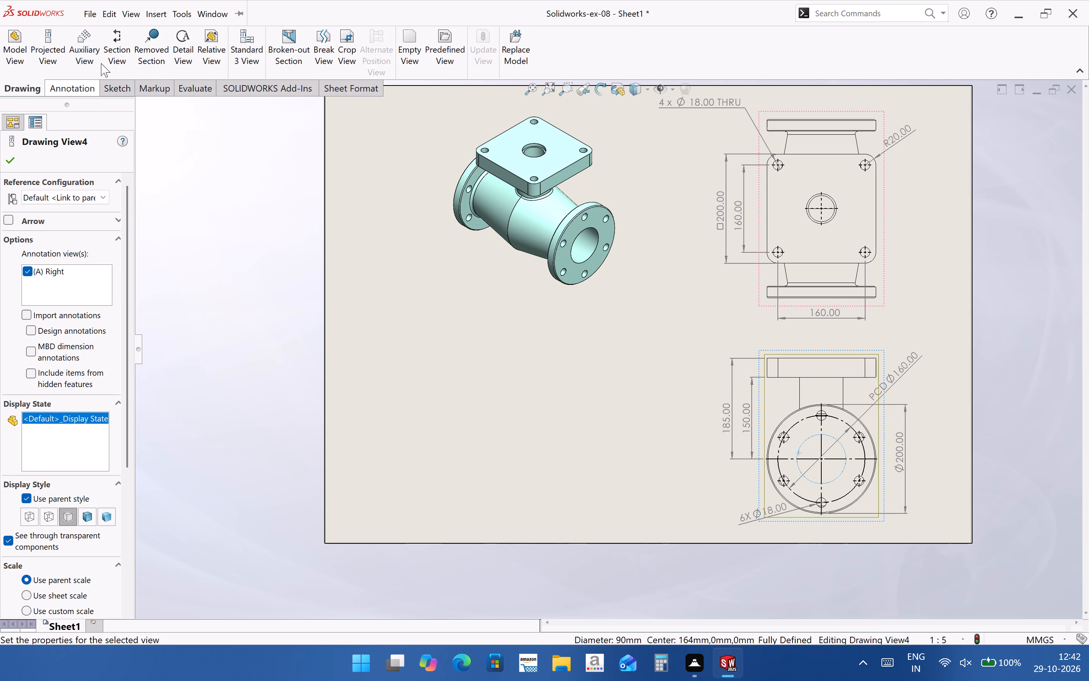
{"action": "left_click", "coordinate": [116, 56]}
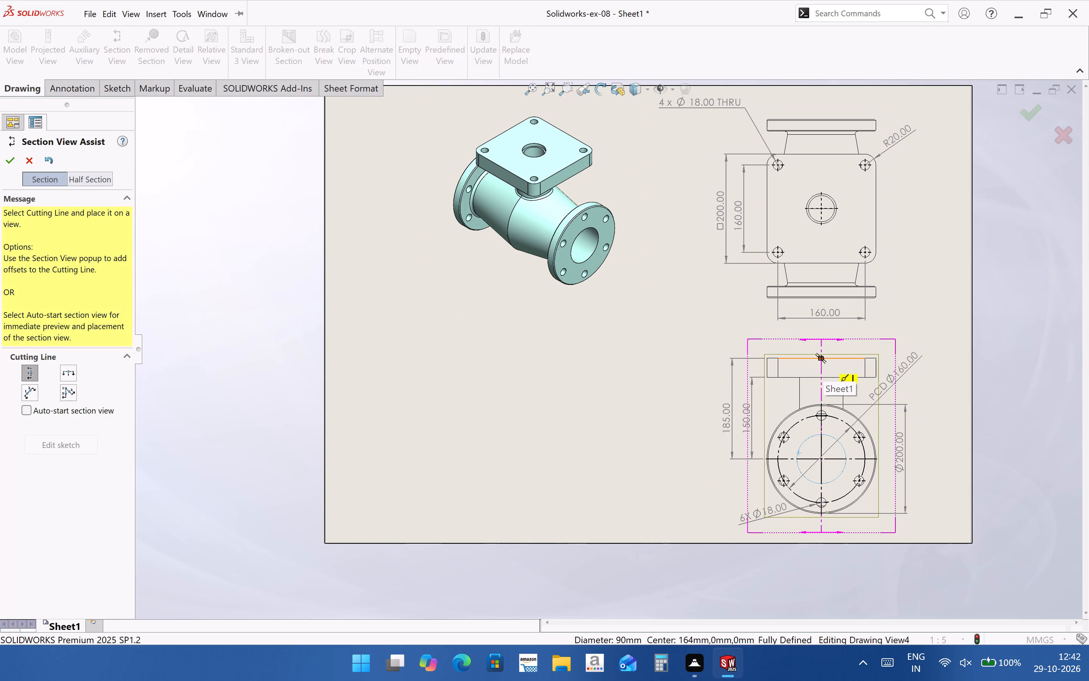
{"action": "left_click", "coordinate": [822, 359]}
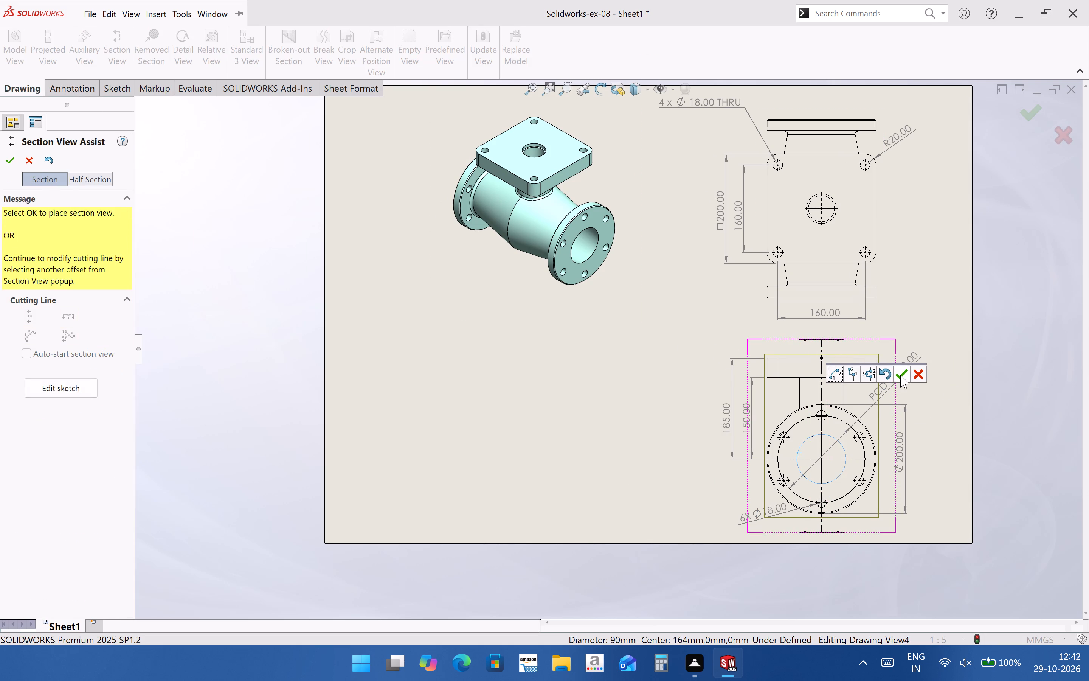
{"action": "left_click", "coordinate": [900, 375]}
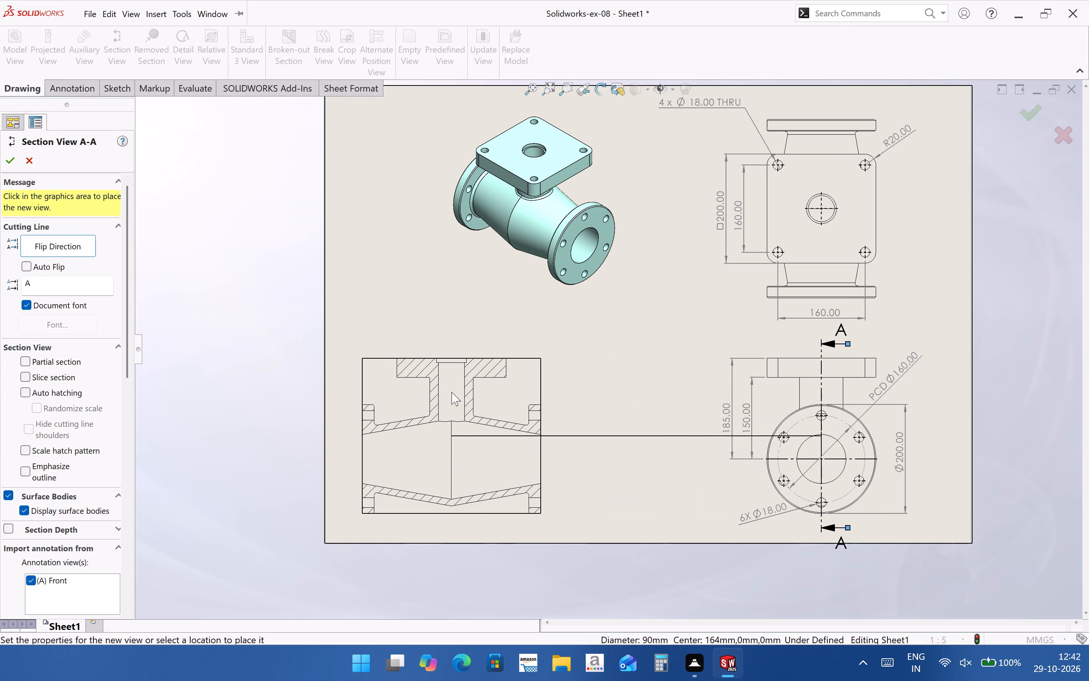
{"action": "scroll", "coordinate": [463, 394], "scroll_direction": "up", "scroll_amount": 1}
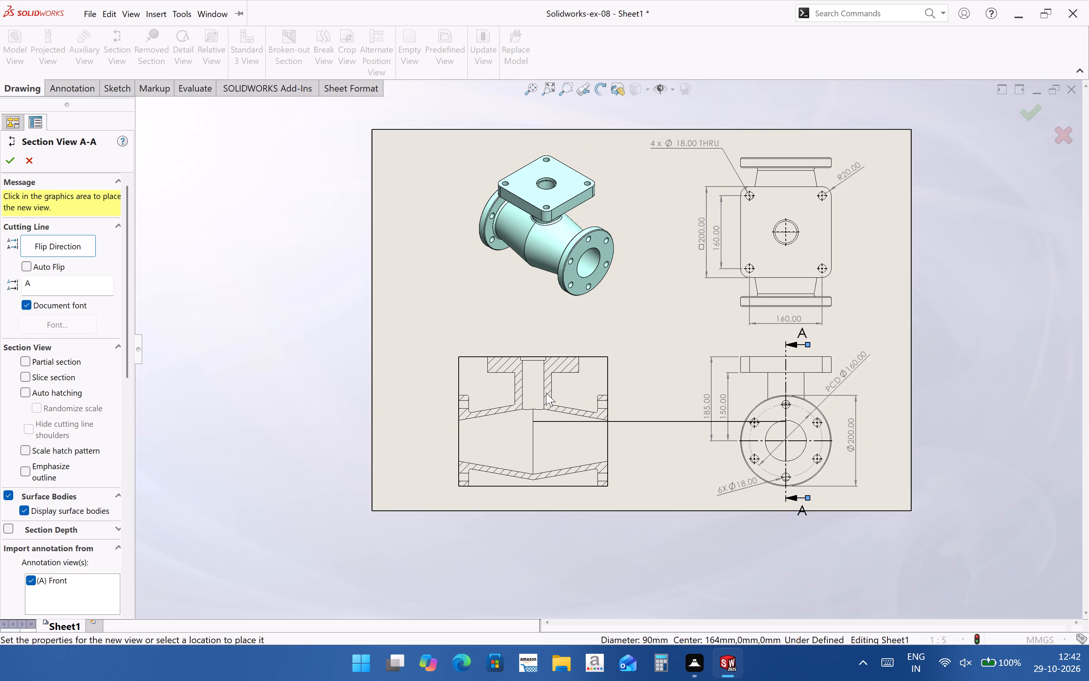
{"action": "left_click", "coordinate": [555, 394]}
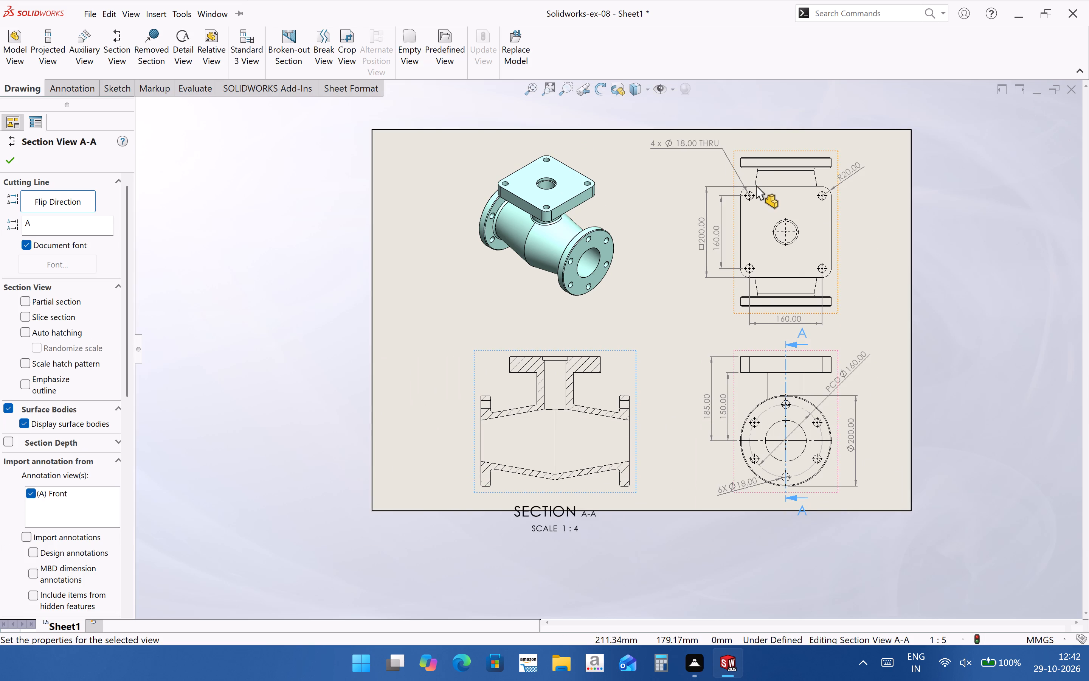
Move the isometric and top views up towards the sheet's upper edge, shifting the top view and its aligned round-flange view slightly left.
{"action": "scroll", "coordinate": [619, 189], "scroll_direction": "down", "scroll_amount": 2}
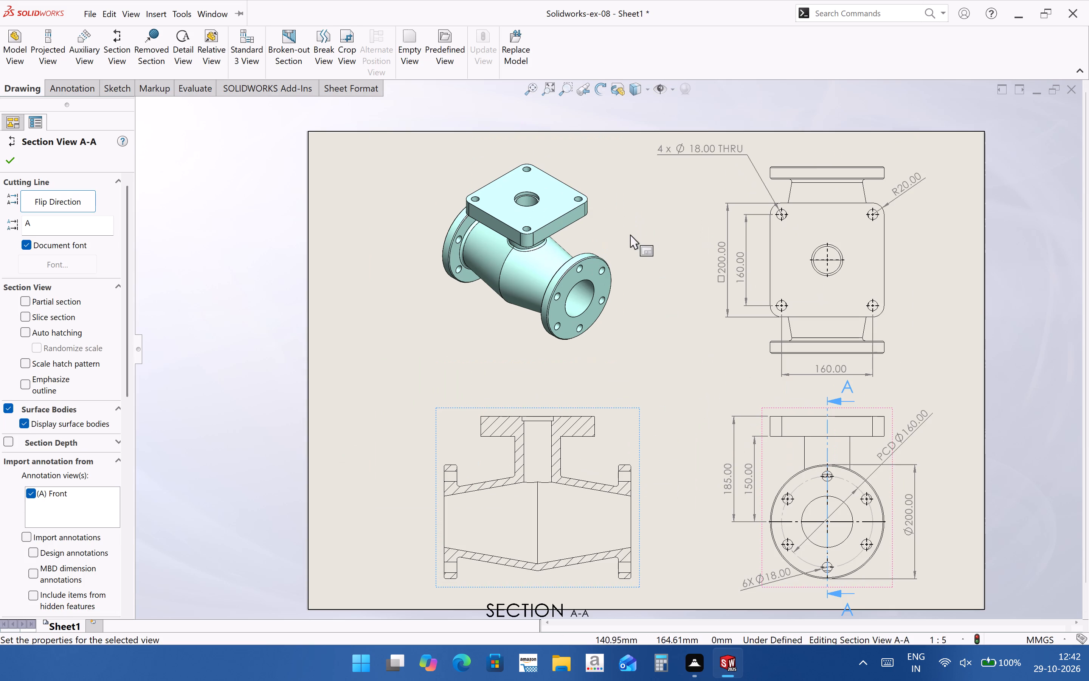
{"action": "left_click_drag", "start_coordinate": [623, 234], "coordinate": [619, 211]}
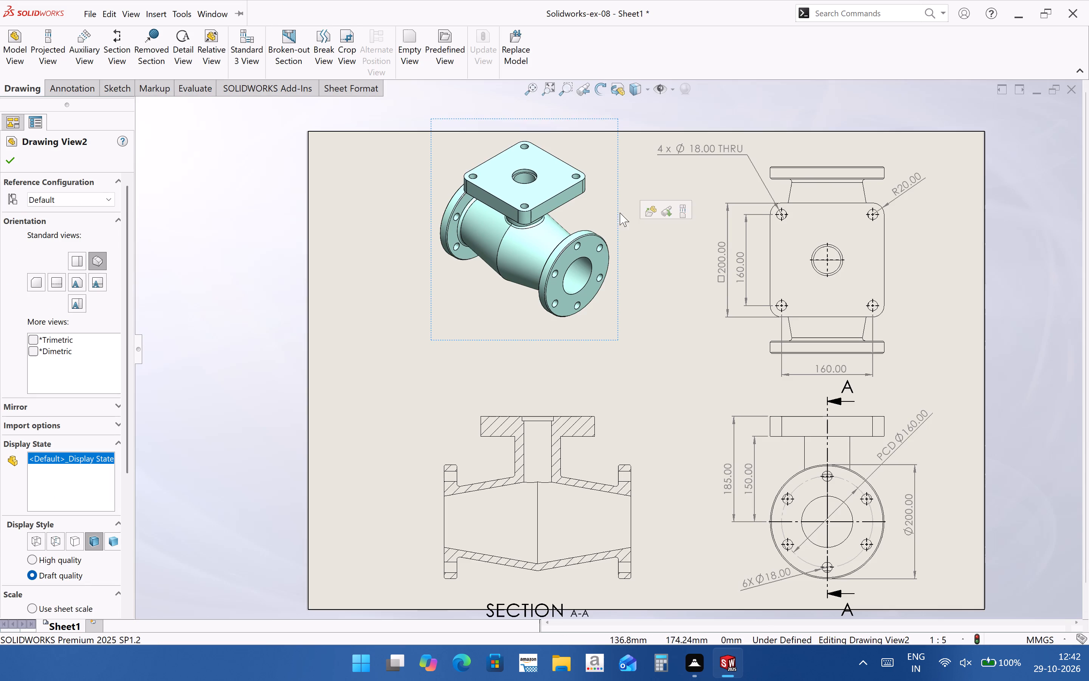
{"action": "left_click_drag", "start_coordinate": [817, 161], "coordinate": [819, 149]}
{"action": "scroll", "coordinate": [735, 321], "scroll_direction": "up", "scroll_amount": 2}
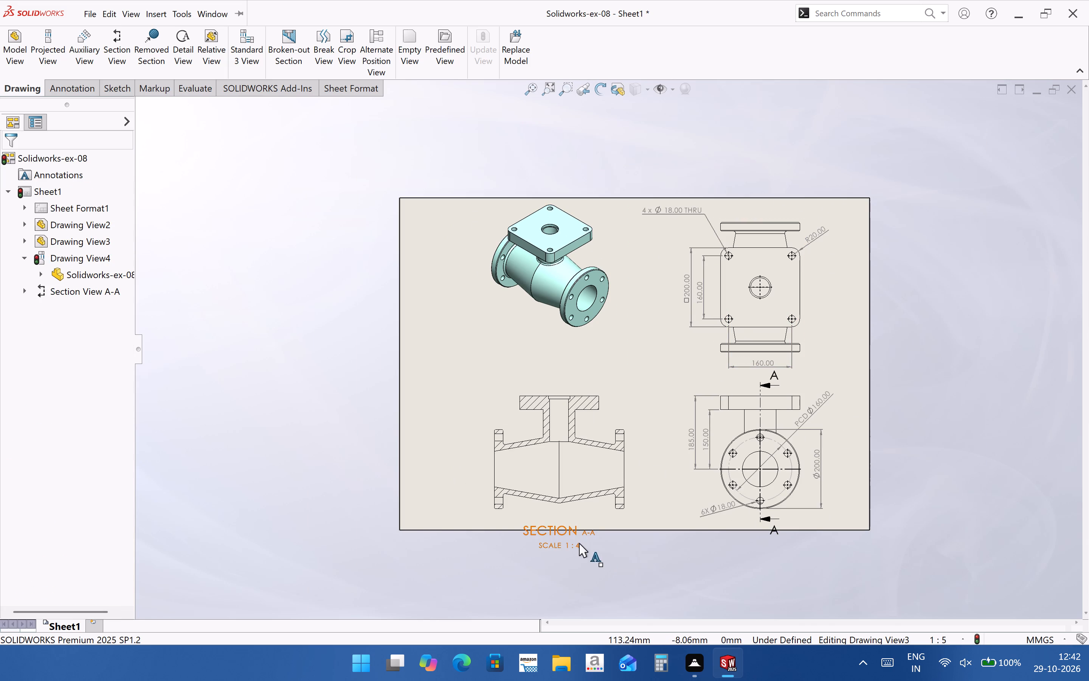
{"action": "left_click_drag", "start_coordinate": [608, 390], "coordinate": [608, 357]}
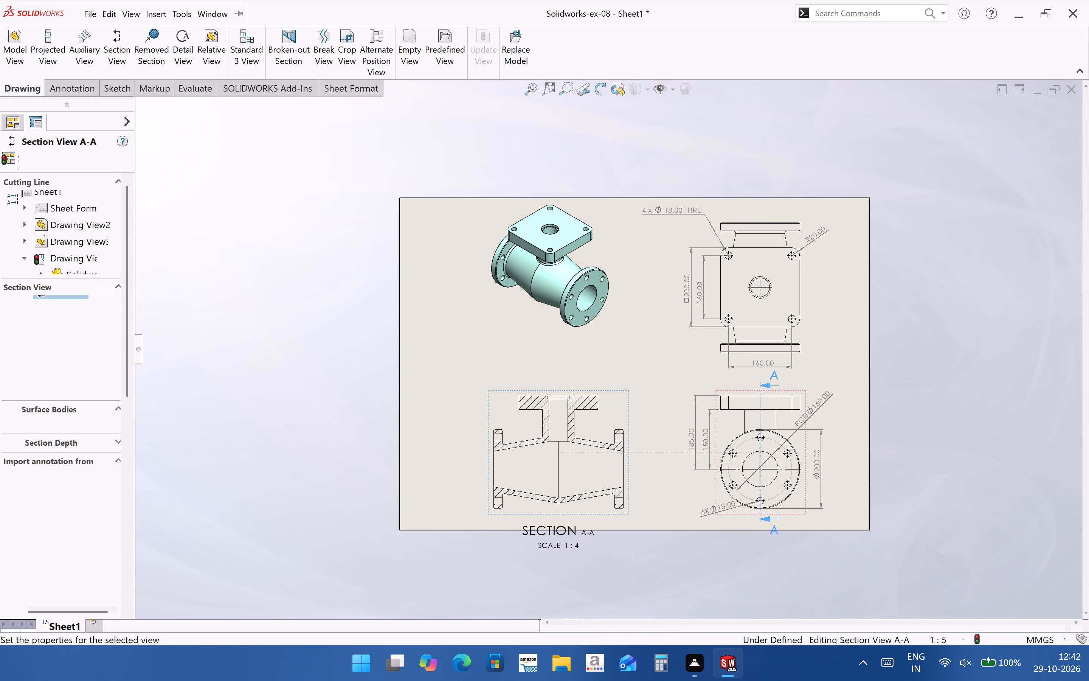
{"action": "scroll", "coordinate": [781, 179], "scroll_direction": "down", "scroll_amount": 2}
{"action": "left_click_drag", "start_coordinate": [794, 246], "coordinate": [794, 237]}
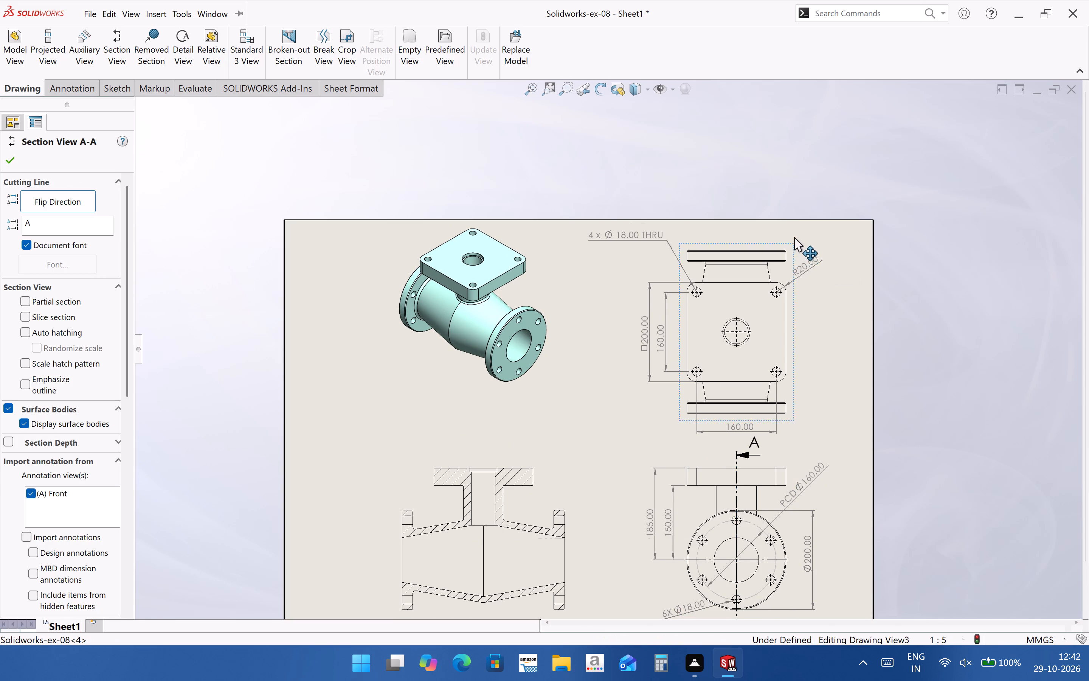
{"action": "left_click_drag", "start_coordinate": [794, 237], "coordinate": [776, 229]}
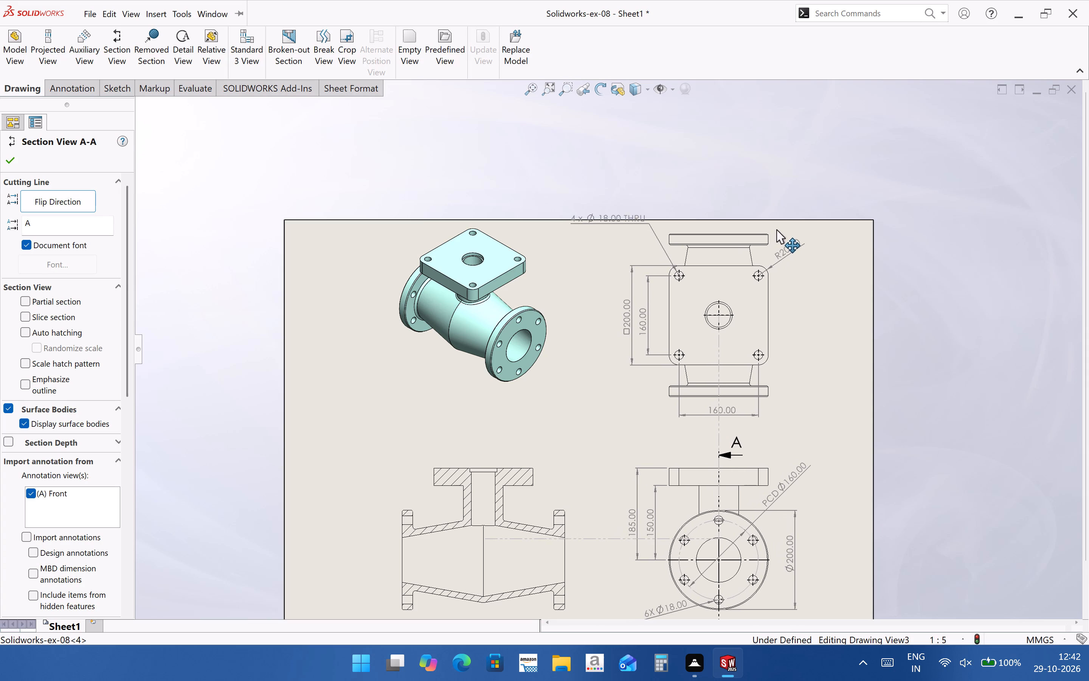
{"action": "left_click_drag", "start_coordinate": [776, 229], "coordinate": [782, 222]}
{"action": "left_click", "coordinate": [844, 334]}
{"action": "scroll", "coordinate": [816, 460], "scroll_direction": "up", "scroll_amount": 3}
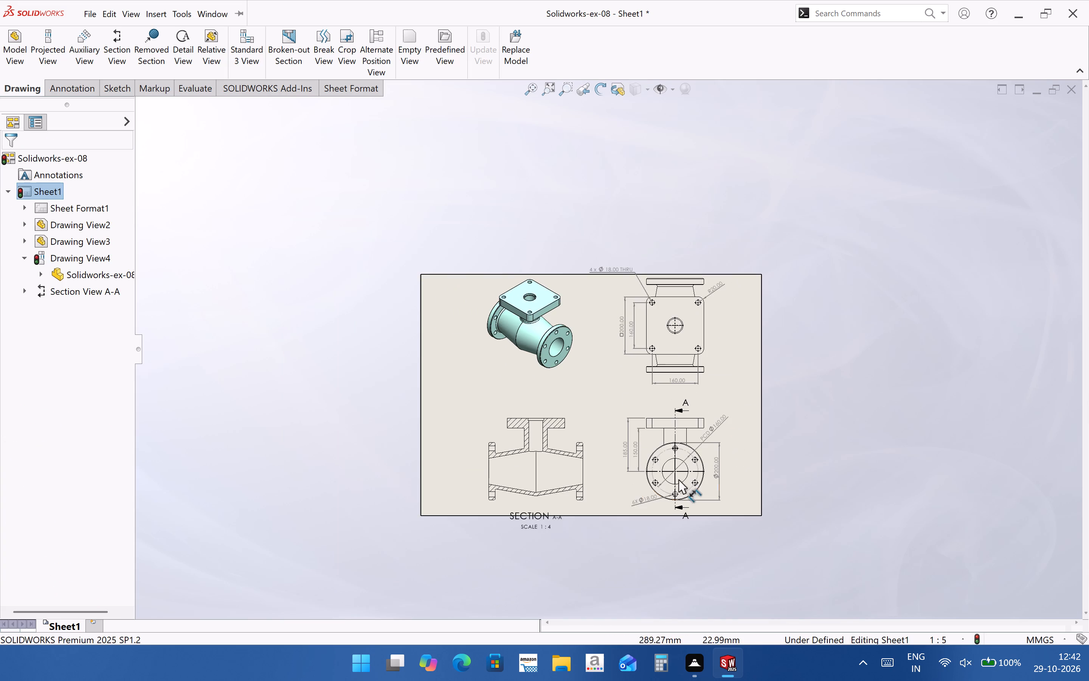
Reposition the PCD Ø160.00 dimension so its slanted text sits above and to the right of the round flange.
{"action": "scroll", "coordinate": [623, 394], "scroll_direction": "down", "scroll_amount": 3}
{"action": "left_click_drag", "start_coordinate": [734, 414], "coordinate": [738, 393]}
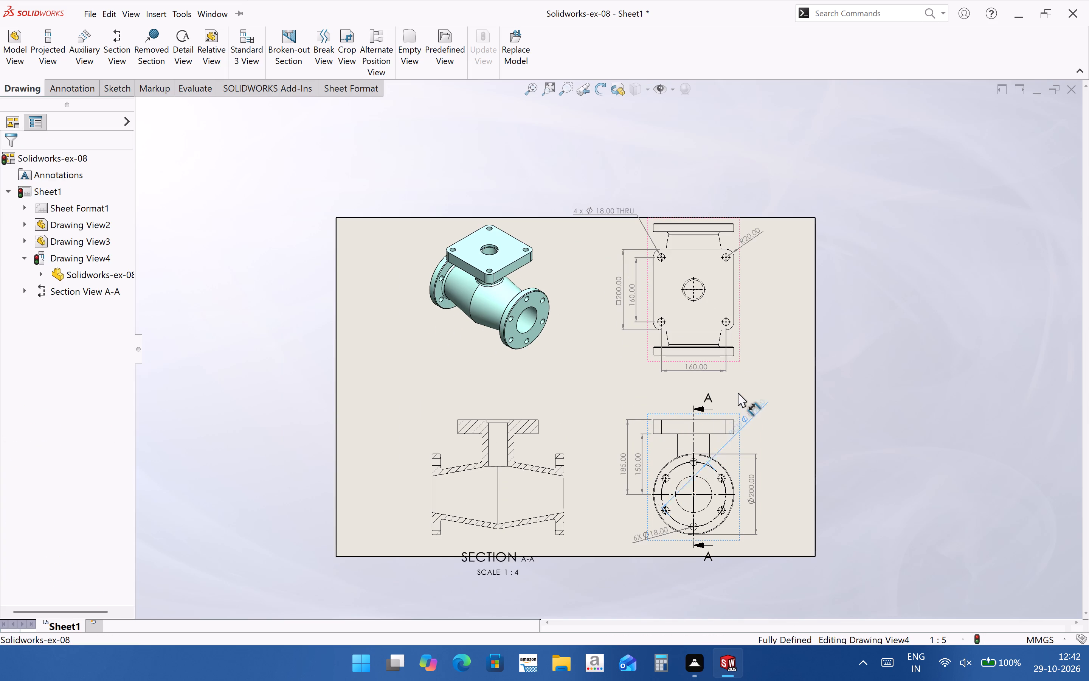
{"action": "left_click_drag", "start_coordinate": [738, 393], "coordinate": [753, 402]}
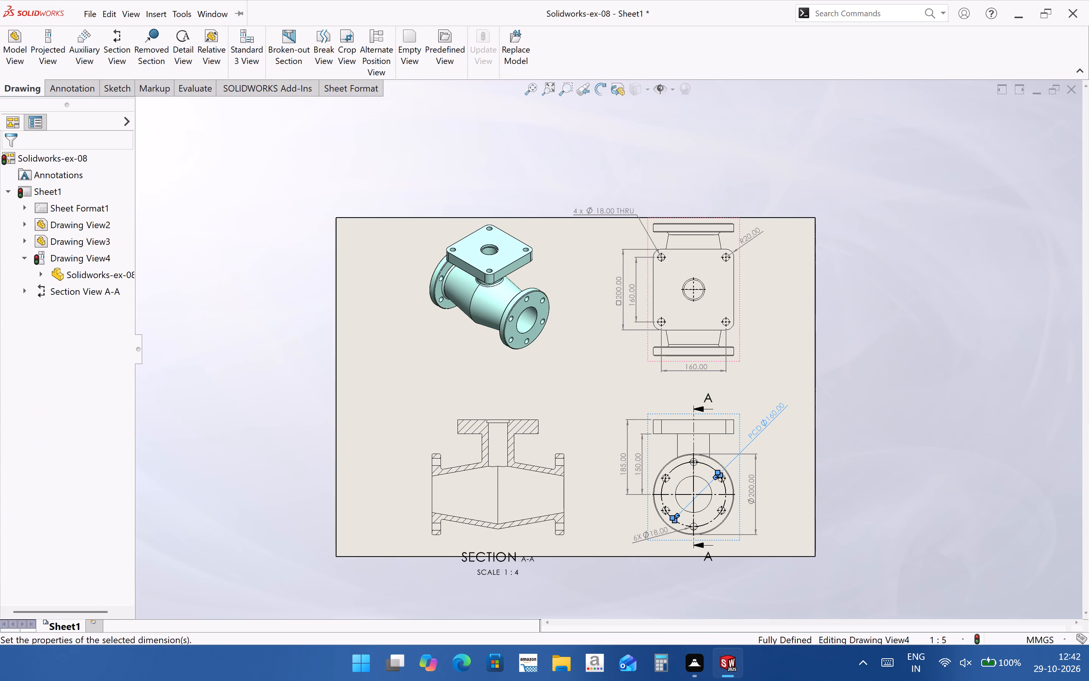
{"action": "left_click_drag", "start_coordinate": [760, 421], "coordinate": [748, 426]}
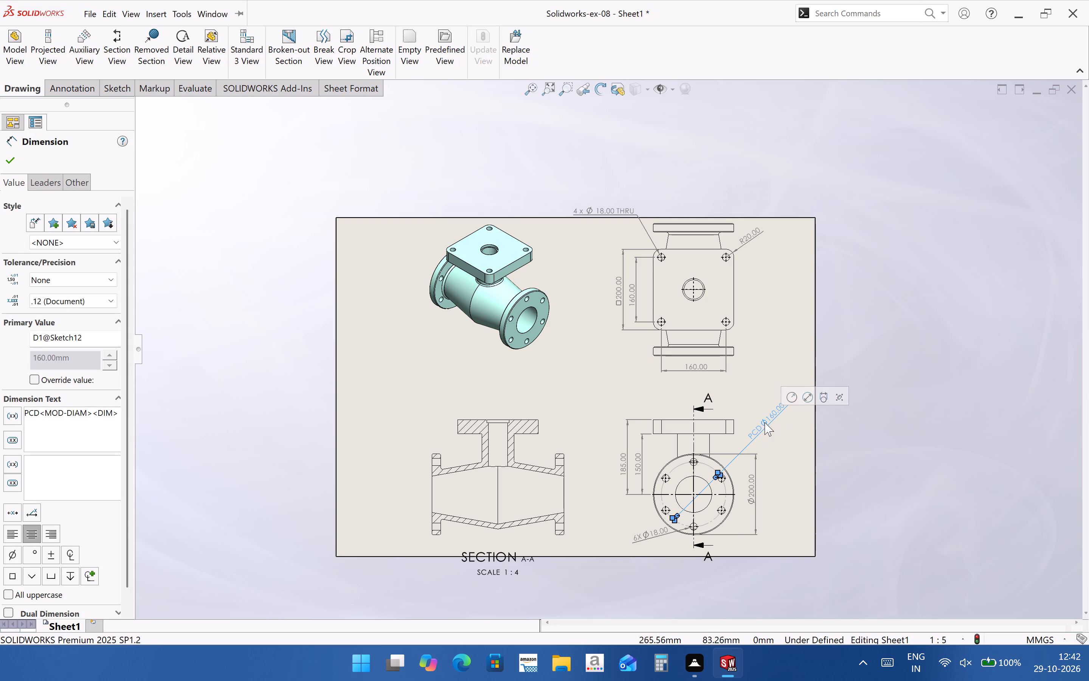
{"action": "left_click_drag", "start_coordinate": [765, 422], "coordinate": [754, 431]}
{"action": "left_click", "coordinate": [784, 459]}
{"action": "scroll", "coordinate": [736, 407], "scroll_direction": "down", "scroll_amount": 3}
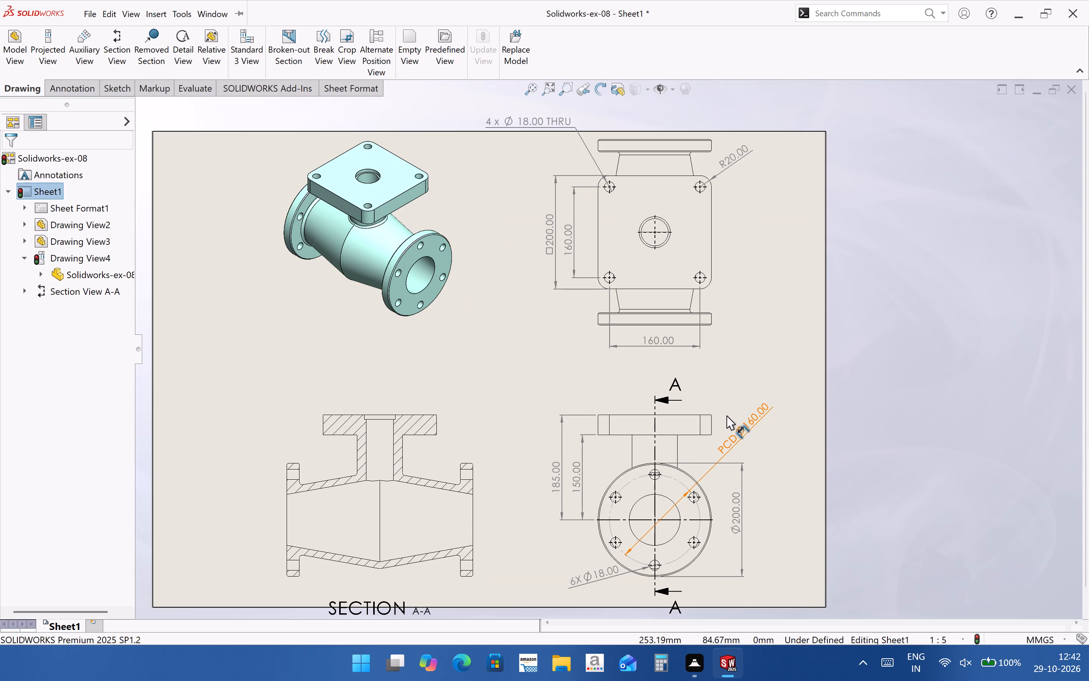
{"action": "left_click", "coordinate": [723, 415]}
{"action": "left_click_drag", "start_coordinate": [719, 408], "coordinate": [719, 393]}
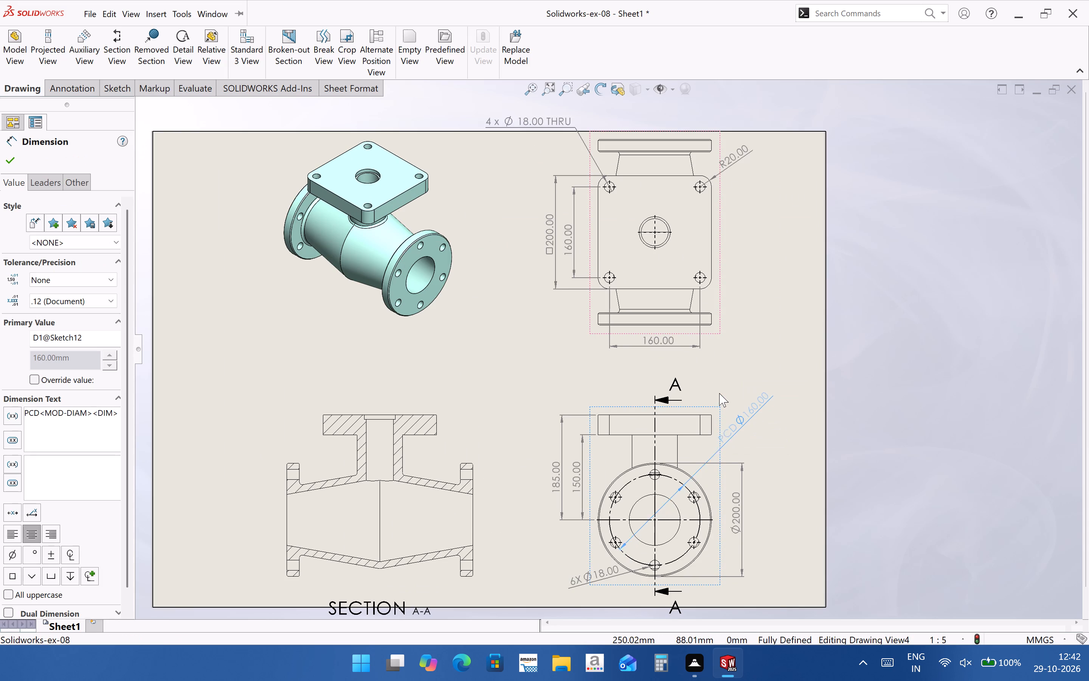
{"action": "left_click_drag", "start_coordinate": [719, 393], "coordinate": [719, 398]}
{"action": "left_click", "coordinate": [776, 443]}
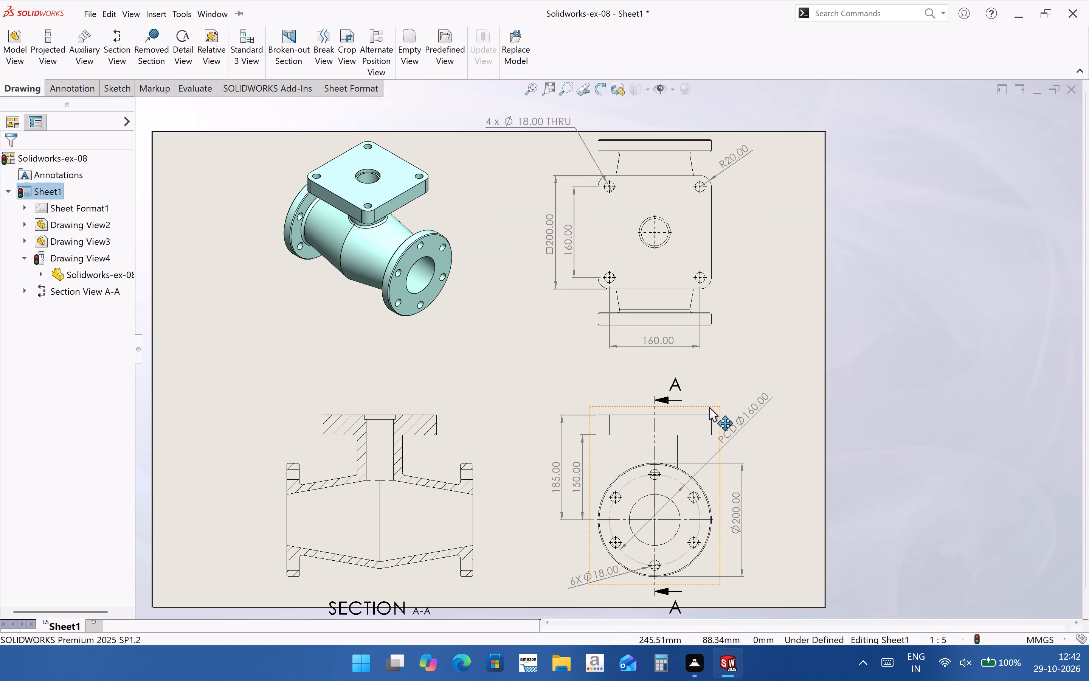
Move the round-flange view and its aligned section view up so the section label fits inside the sheet border, clear of the top view.
{"action": "left_click", "coordinate": [709, 407]}
{"action": "left_click_drag", "start_coordinate": [590, 406], "coordinate": [595, 387]}
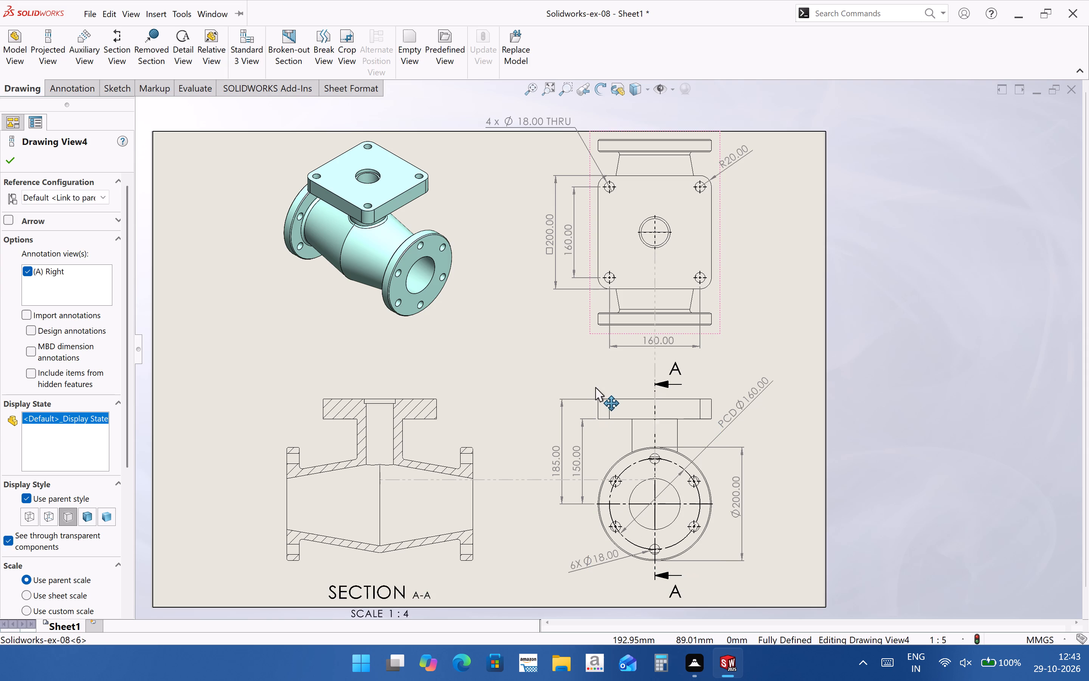
{"action": "left_click_drag", "start_coordinate": [595, 387], "coordinate": [598, 368]}
{"action": "left_click", "coordinate": [751, 331]}
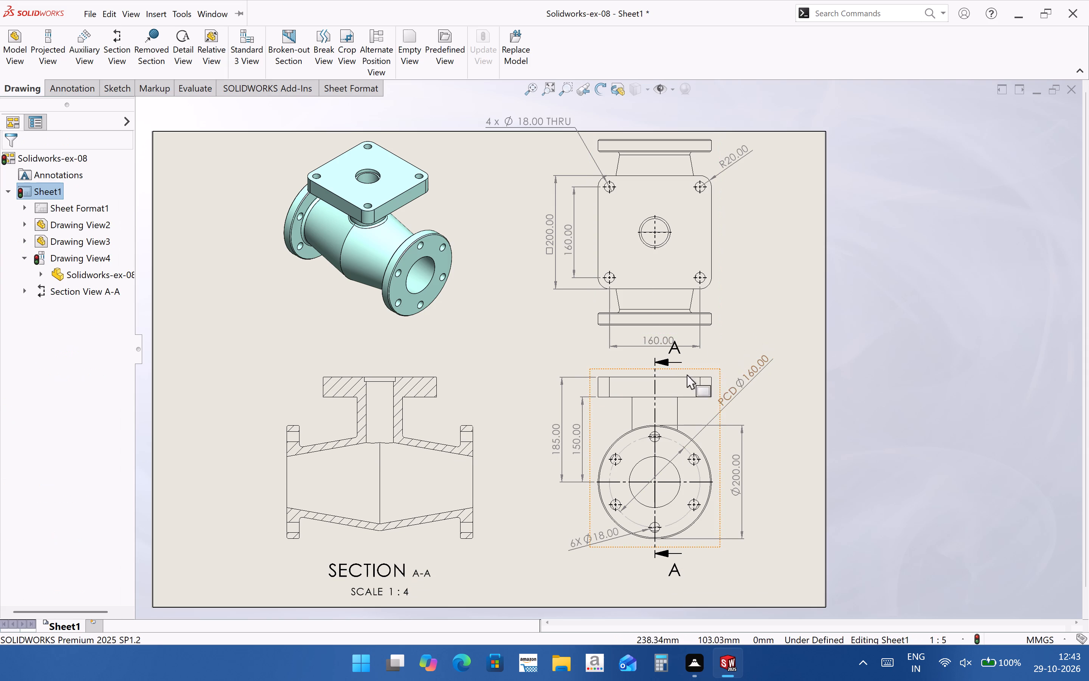
{"action": "left_click", "coordinate": [721, 370]}
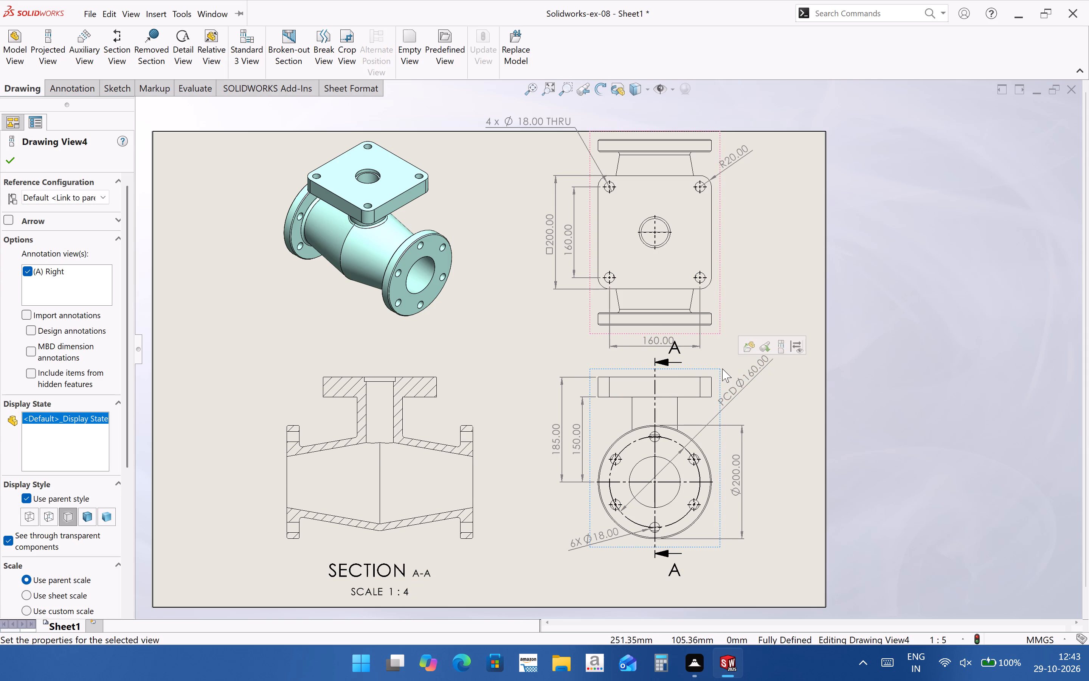
{"action": "left_click", "coordinate": [719, 368]}
{"action": "left_click_drag", "start_coordinate": [599, 370], "coordinate": [598, 378]}
{"action": "left_click_drag", "start_coordinate": [593, 378], "coordinate": [592, 383]}
{"action": "left_click", "coordinate": [744, 343]}
Move the 4 x Ø18.00 THRU hole callout of the top view down inside the sheet border.
{"action": "scroll", "coordinate": [740, 364], "scroll_direction": "up", "scroll_amount": 1}
{"action": "scroll", "coordinate": [540, 202], "scroll_direction": "down", "scroll_amount": 3}
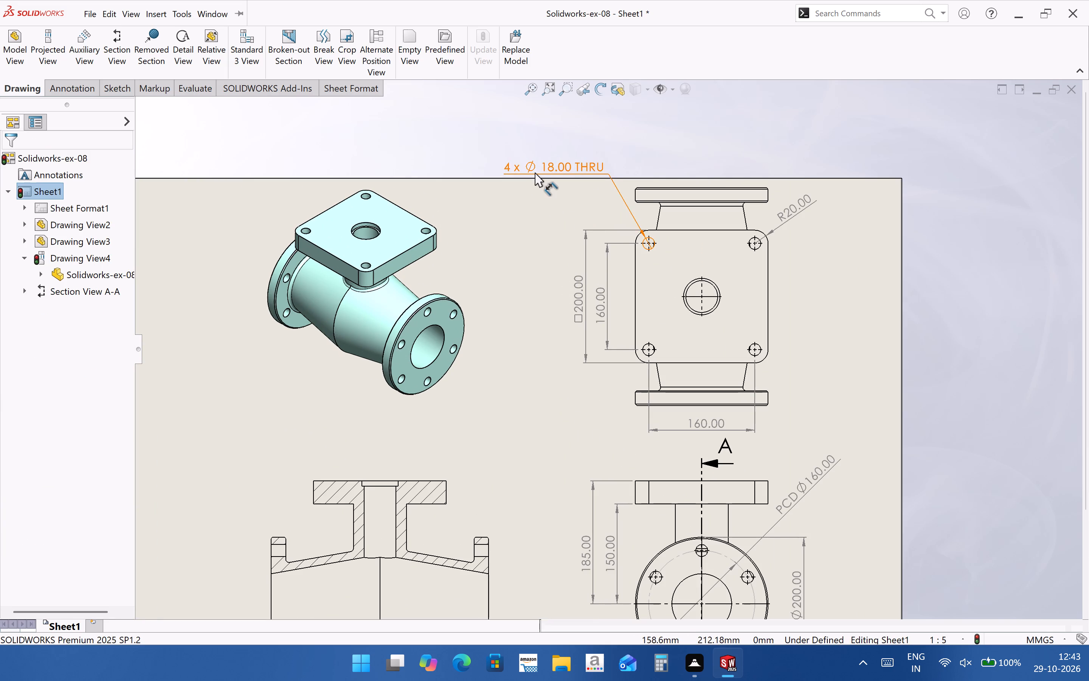
{"action": "left_click_drag", "start_coordinate": [535, 173], "coordinate": [538, 206]}
{"action": "left_click", "coordinate": [524, 279]}
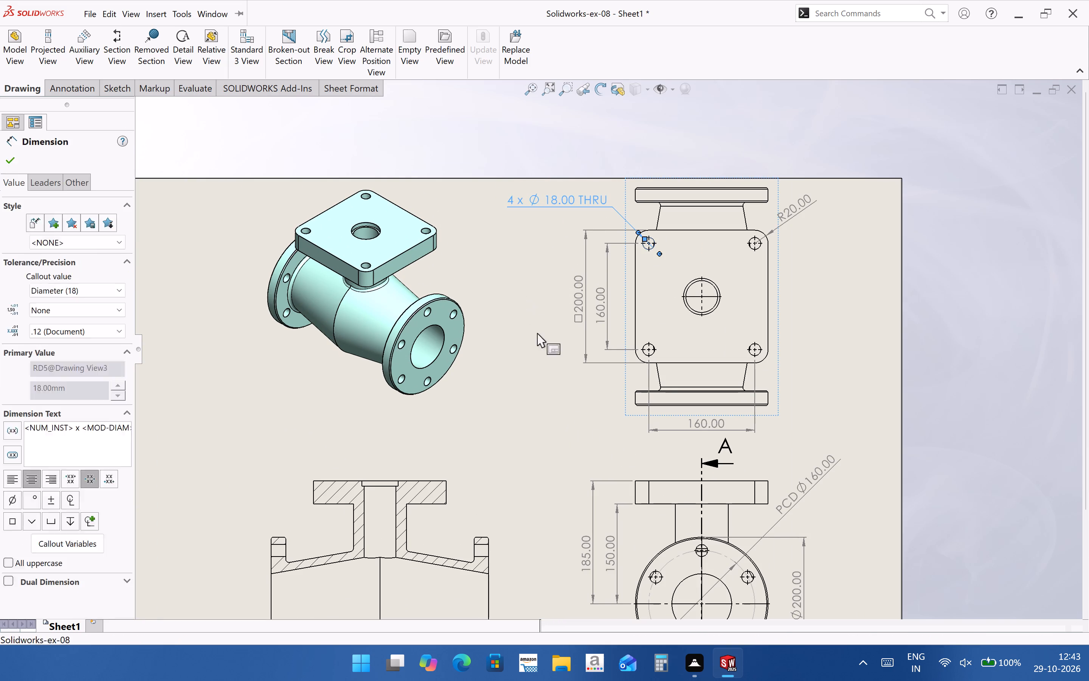
Move the SECTION A-A label slightly up, closer to the section view and fully inside the sheet border.
{"action": "scroll", "coordinate": [800, 330], "scroll_direction": "up", "scroll_amount": 4}
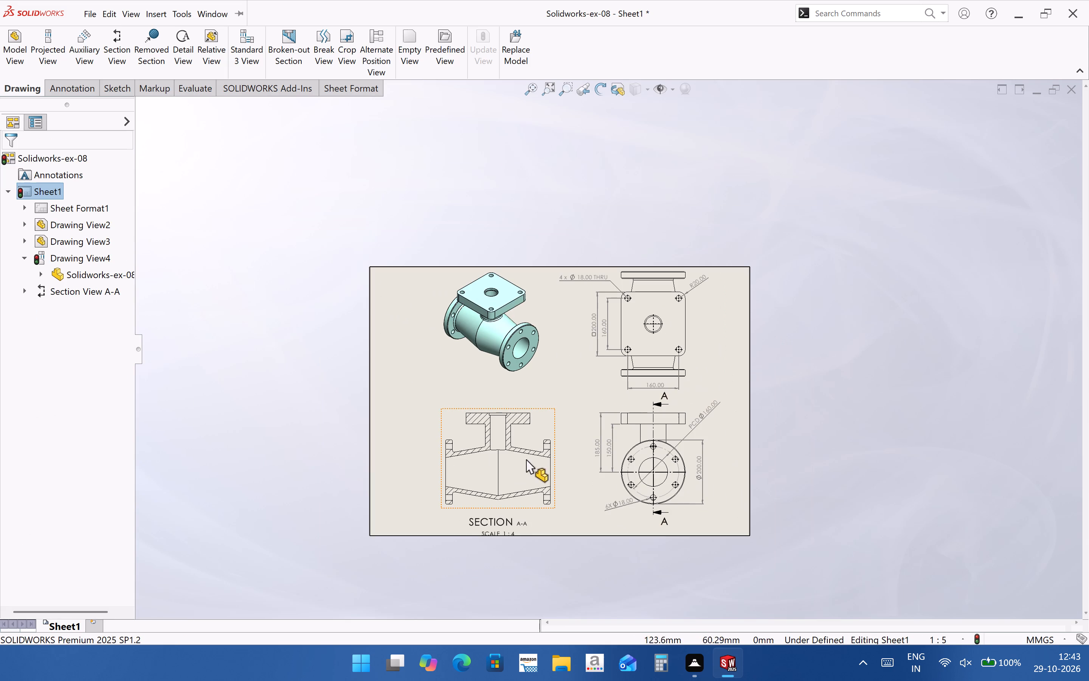
{"action": "left_click_drag", "start_coordinate": [513, 525], "coordinate": [515, 519]}
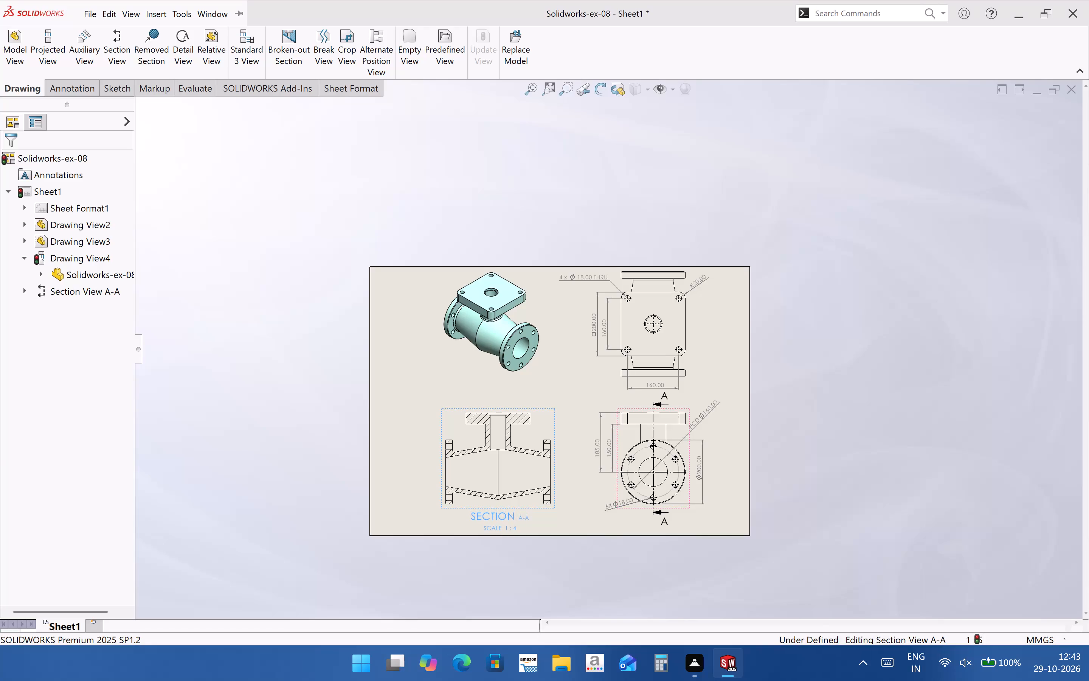
{"action": "left_click", "coordinate": [596, 520]}
Dimension the bore diameter at the left flange opening in section view A-A, placing the text left of the flange.
{"action": "scroll", "coordinate": [402, 530], "scroll_direction": "down", "scroll_amount": 2}
{"action": "scroll", "coordinate": [531, 523], "scroll_direction": "down", "scroll_amount": 2}
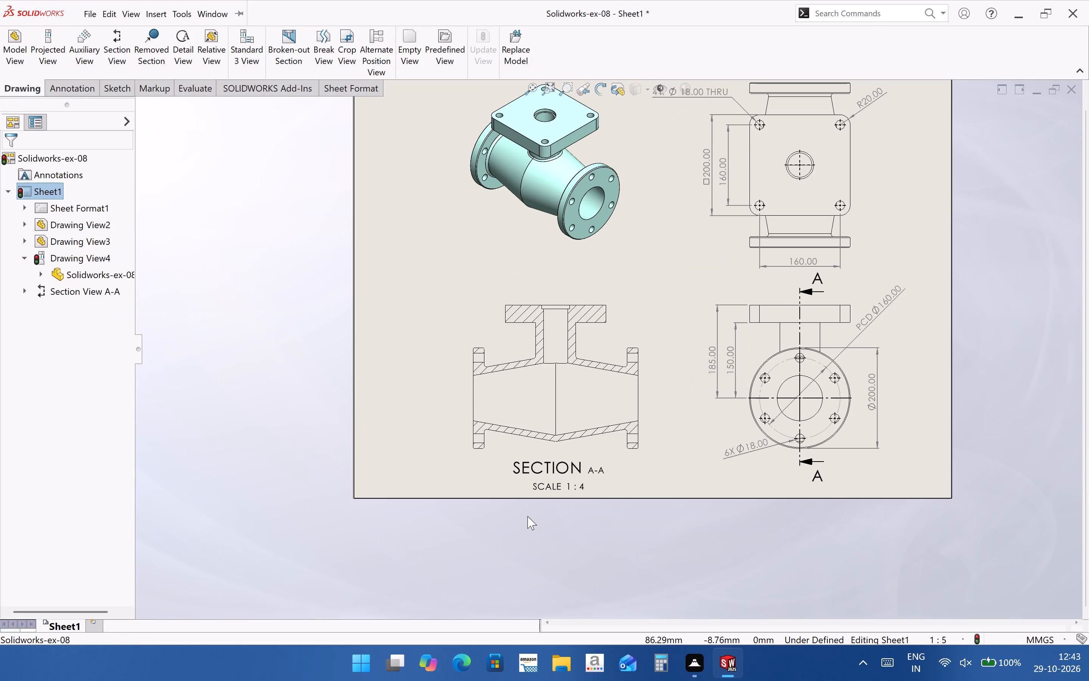
{"action": "middle_click_drag", "start_coordinate": [527, 501], "coordinate": [543, 555]}
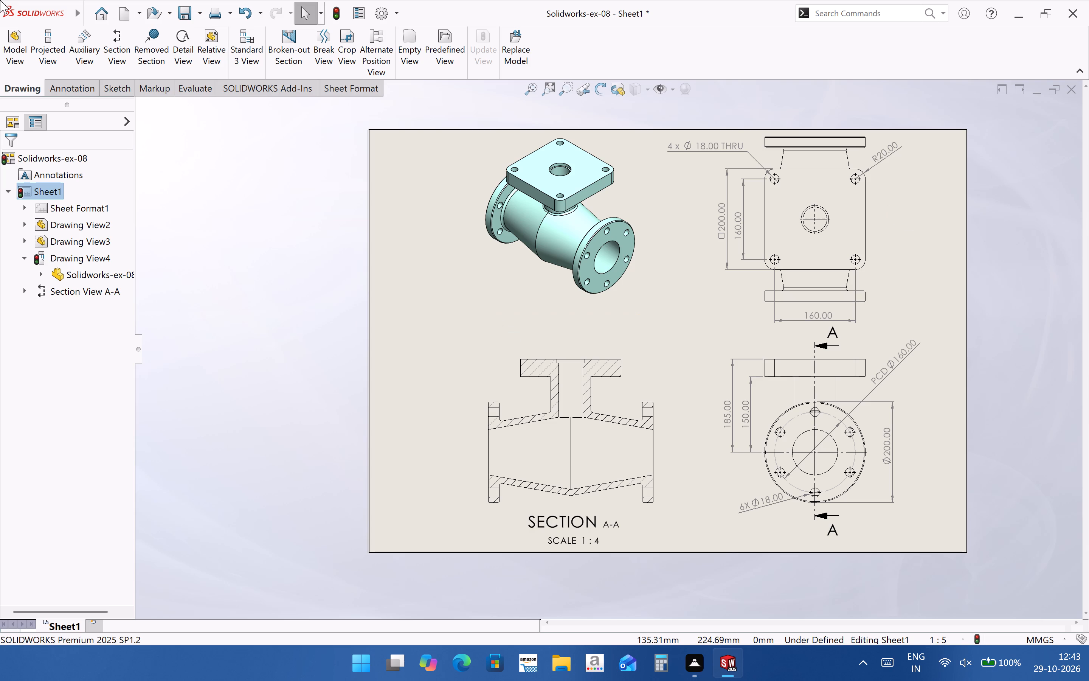
{"action": "left_click", "coordinate": [106, 93]}
{"action": "left_click", "coordinate": [11, 62]}
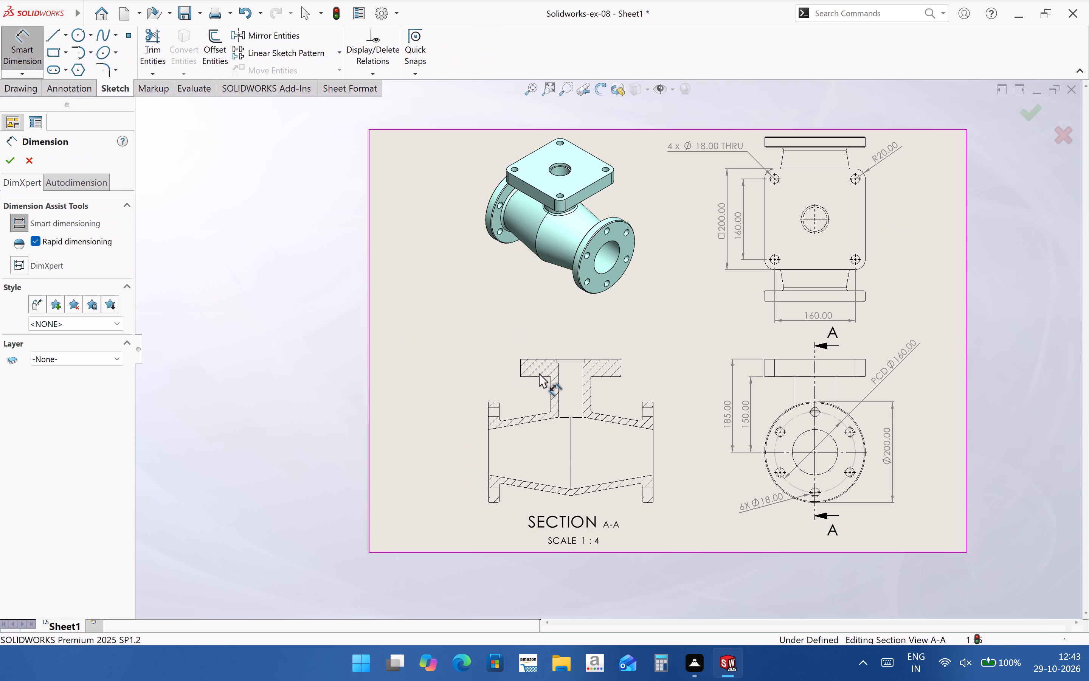
{"action": "scroll", "coordinate": [611, 454], "scroll_direction": "down", "scroll_amount": 3}
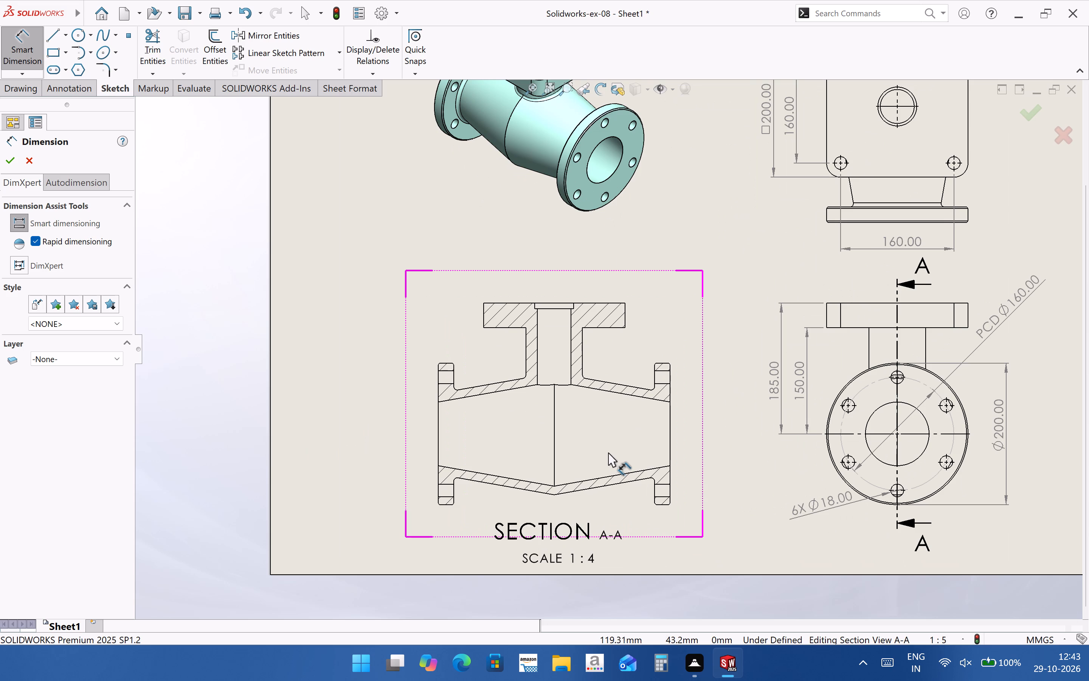
{"action": "left_click", "coordinate": [438, 440]}
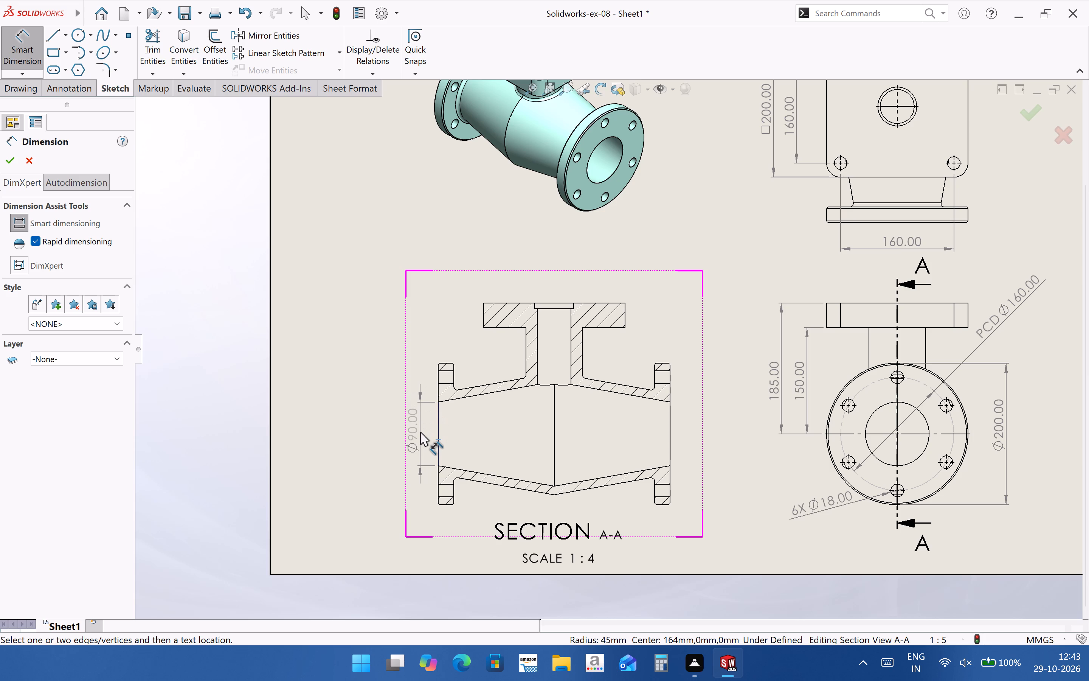
{"action": "left_click", "coordinate": [394, 435]}
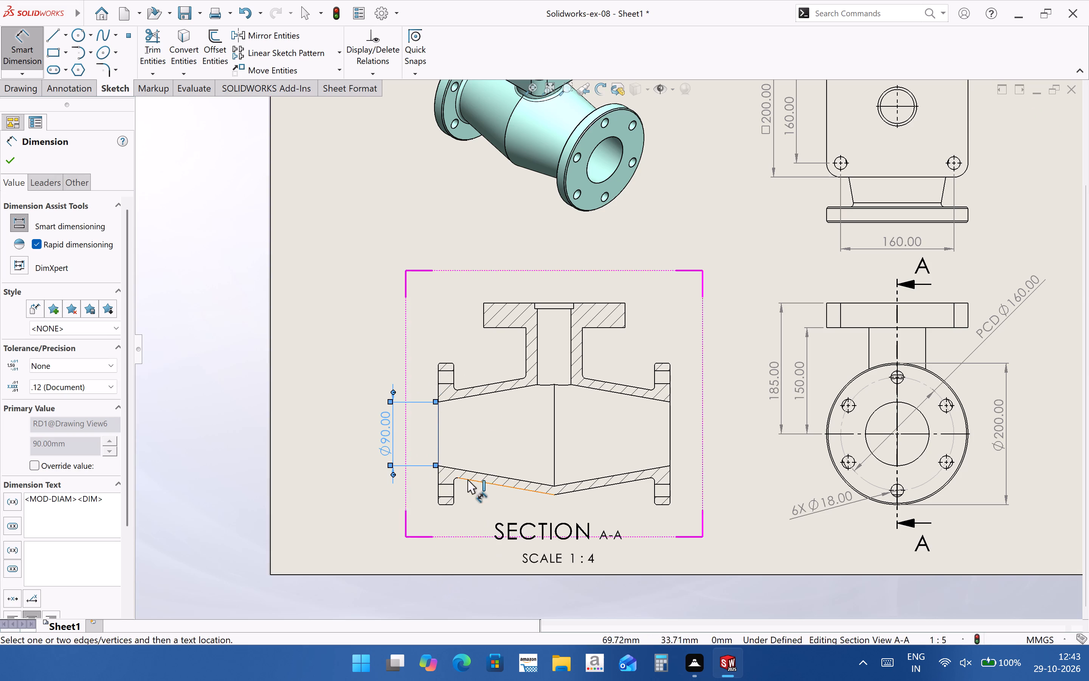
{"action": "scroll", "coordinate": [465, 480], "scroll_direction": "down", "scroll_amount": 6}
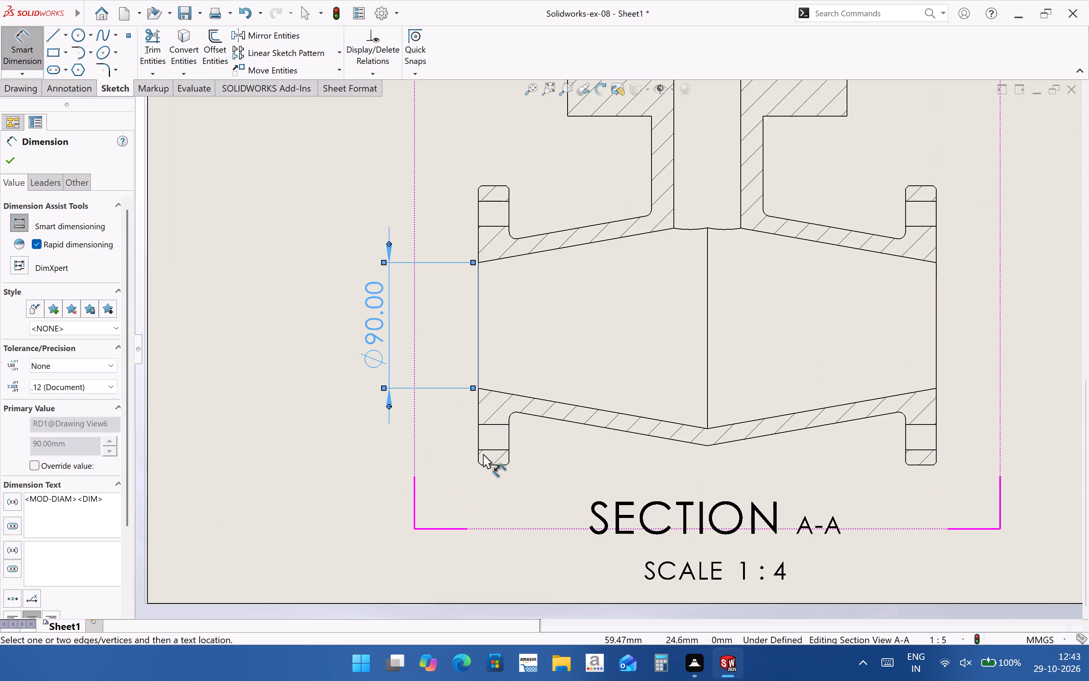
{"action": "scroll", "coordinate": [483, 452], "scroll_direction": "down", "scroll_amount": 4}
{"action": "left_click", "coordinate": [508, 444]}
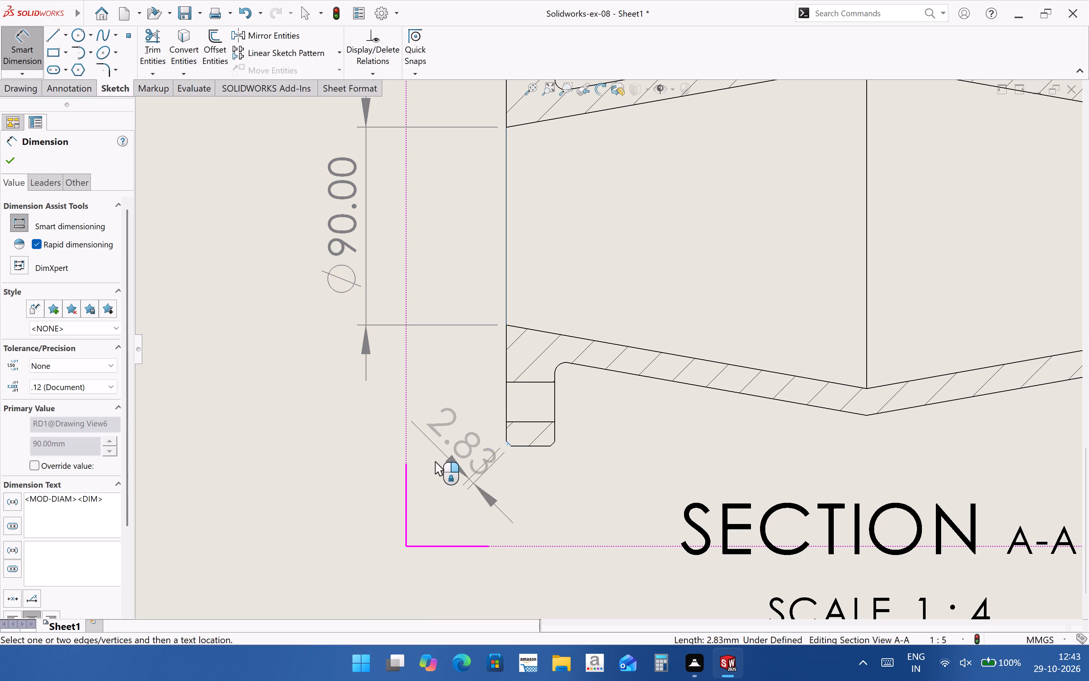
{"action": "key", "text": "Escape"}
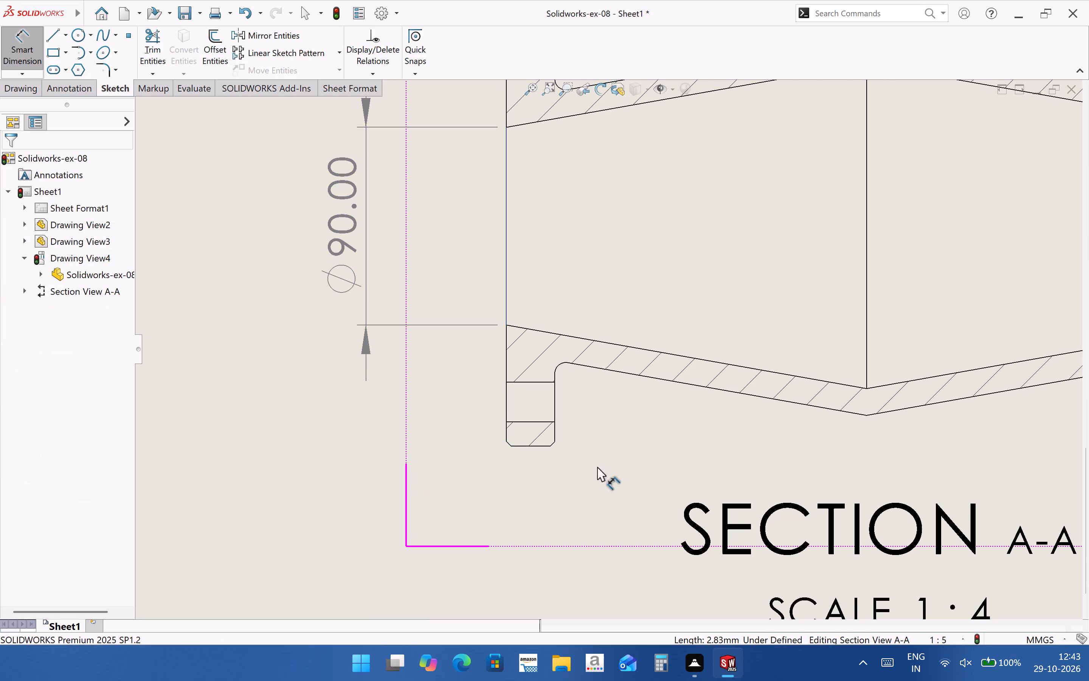
Examine section view A-A and the whole sheet to check the dimension coverage and the arrangement of the views.
{"action": "scroll", "coordinate": [583, 497], "scroll_direction": "up", "scroll_amount": 4}
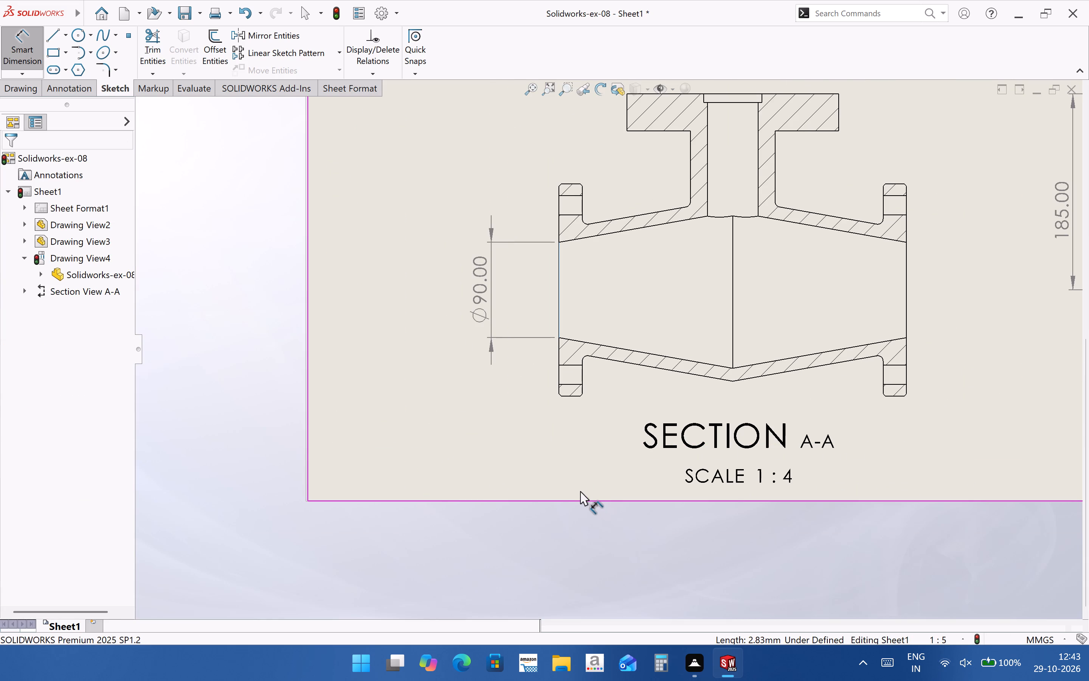
{"action": "scroll", "coordinate": [516, 435], "scroll_direction": "up", "scroll_amount": 2}
{"action": "scroll", "coordinate": [584, 215], "scroll_direction": "down", "scroll_amount": 3}
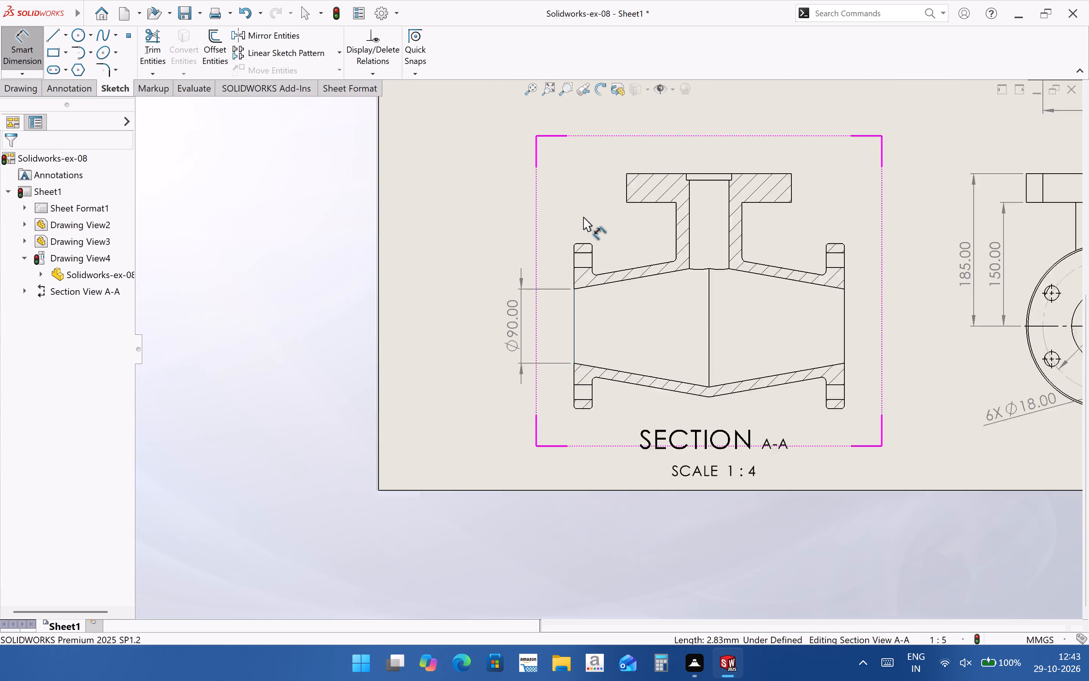
{"action": "scroll", "coordinate": [577, 386], "scroll_direction": "up", "scroll_amount": 3}
{"action": "left_click", "coordinate": [858, 460]}
{"action": "scroll", "coordinate": [455, 515], "scroll_direction": "up", "scroll_amount": 2}
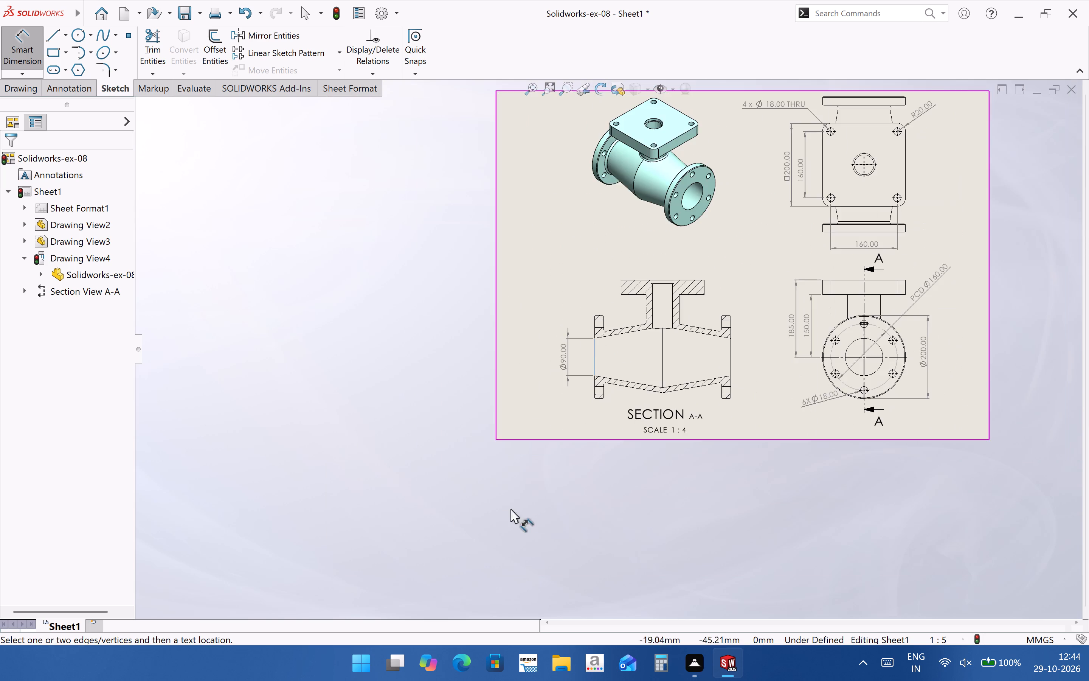
{"action": "scroll", "coordinate": [635, 444], "scroll_direction": "down", "scroll_amount": 2}
{"action": "scroll", "coordinate": [635, 444], "scroll_direction": "up", "scroll_amount": 2}
{"action": "middle_click_drag", "start_coordinate": [702, 291], "coordinate": [678, 422]}
{"action": "scroll", "coordinate": [685, 398], "scroll_direction": "down", "scroll_amount": 1}
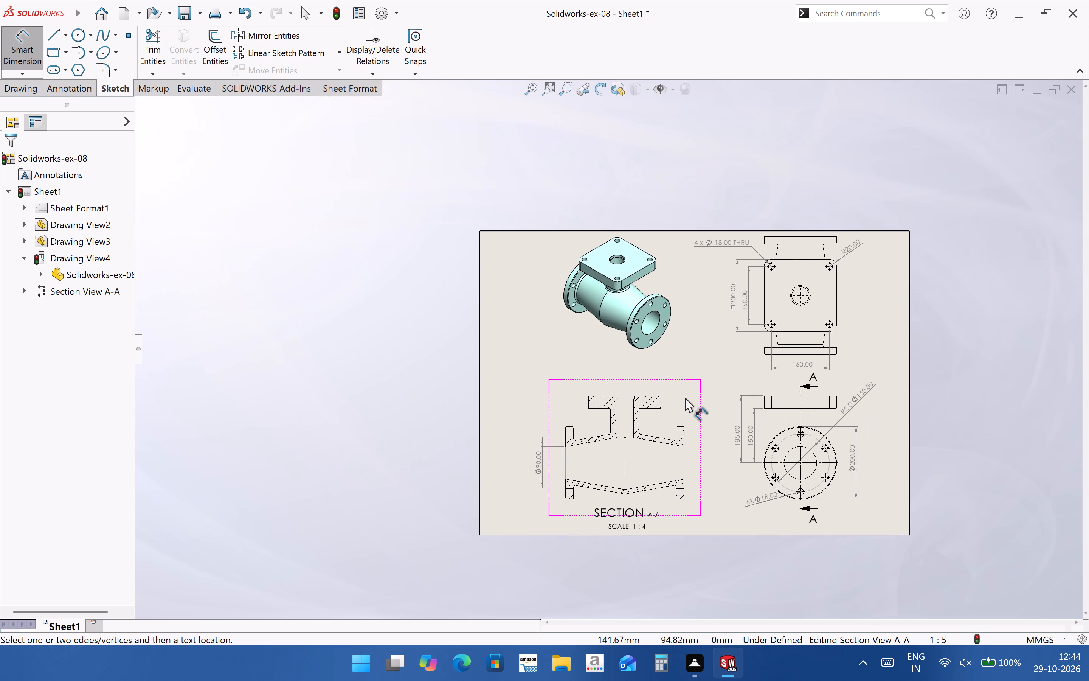
{"action": "scroll", "coordinate": [685, 398], "scroll_direction": "down", "scroll_amount": 1}
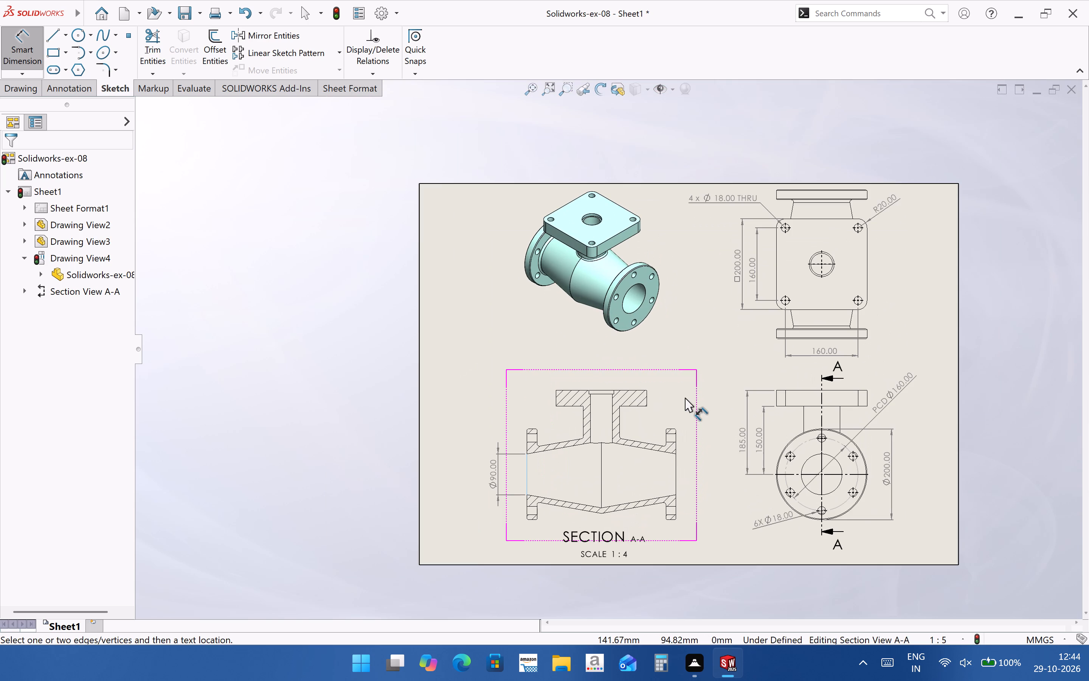
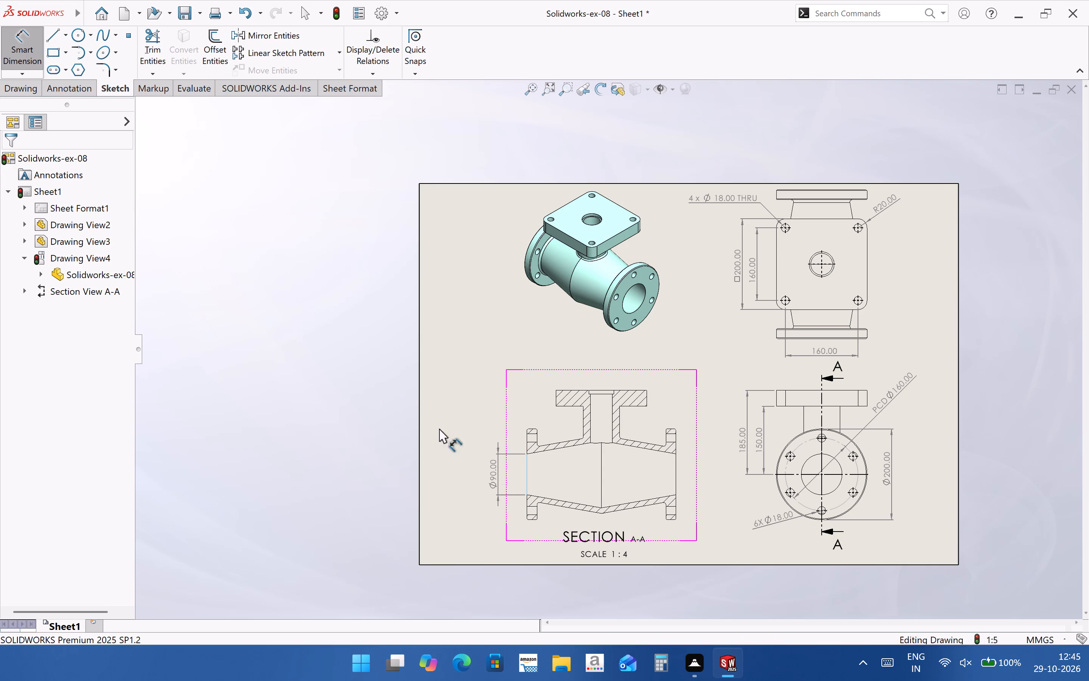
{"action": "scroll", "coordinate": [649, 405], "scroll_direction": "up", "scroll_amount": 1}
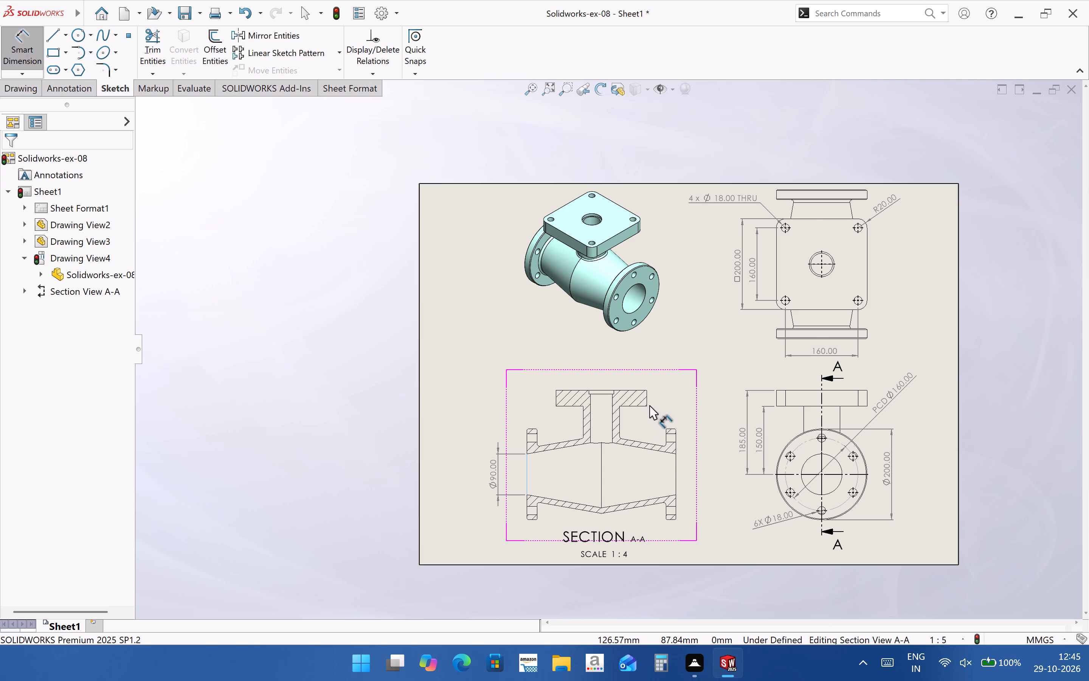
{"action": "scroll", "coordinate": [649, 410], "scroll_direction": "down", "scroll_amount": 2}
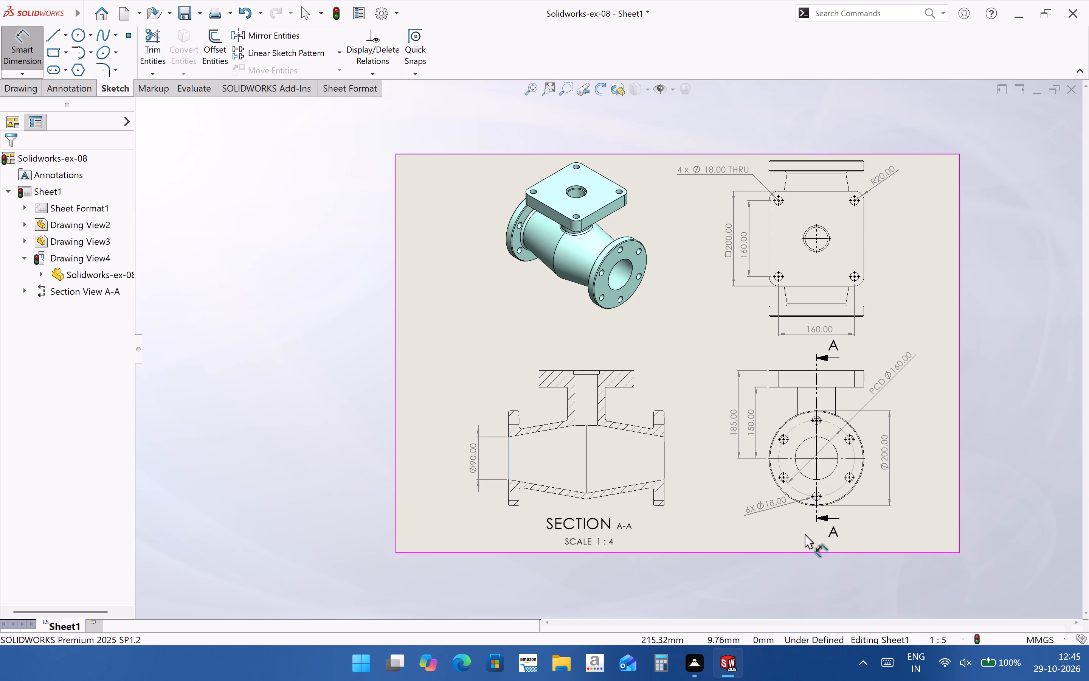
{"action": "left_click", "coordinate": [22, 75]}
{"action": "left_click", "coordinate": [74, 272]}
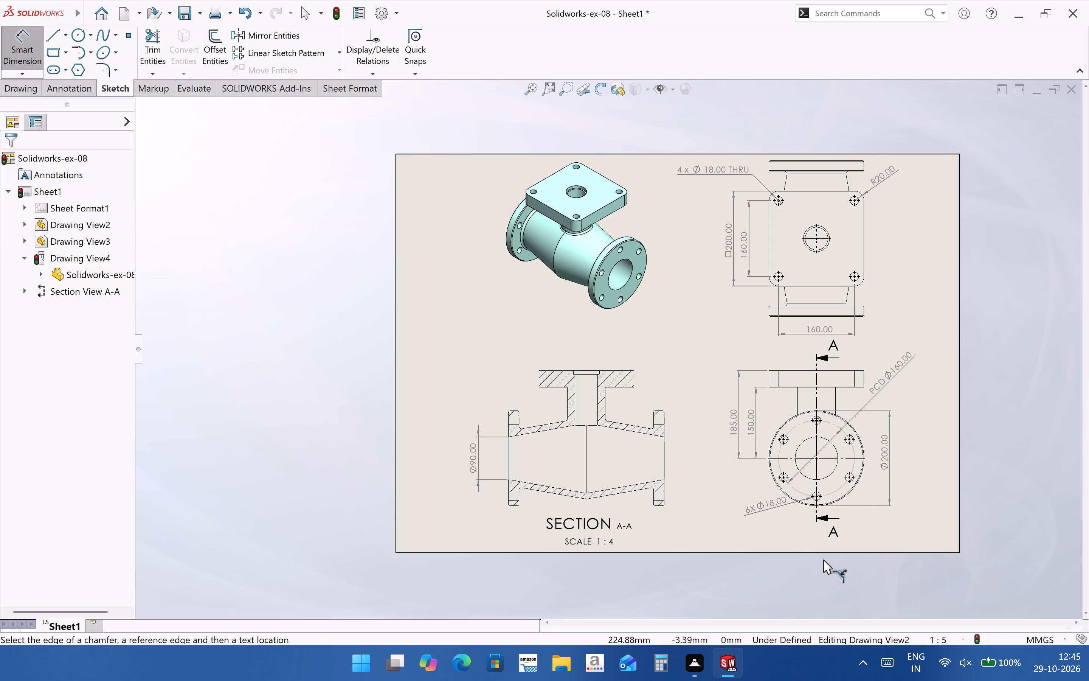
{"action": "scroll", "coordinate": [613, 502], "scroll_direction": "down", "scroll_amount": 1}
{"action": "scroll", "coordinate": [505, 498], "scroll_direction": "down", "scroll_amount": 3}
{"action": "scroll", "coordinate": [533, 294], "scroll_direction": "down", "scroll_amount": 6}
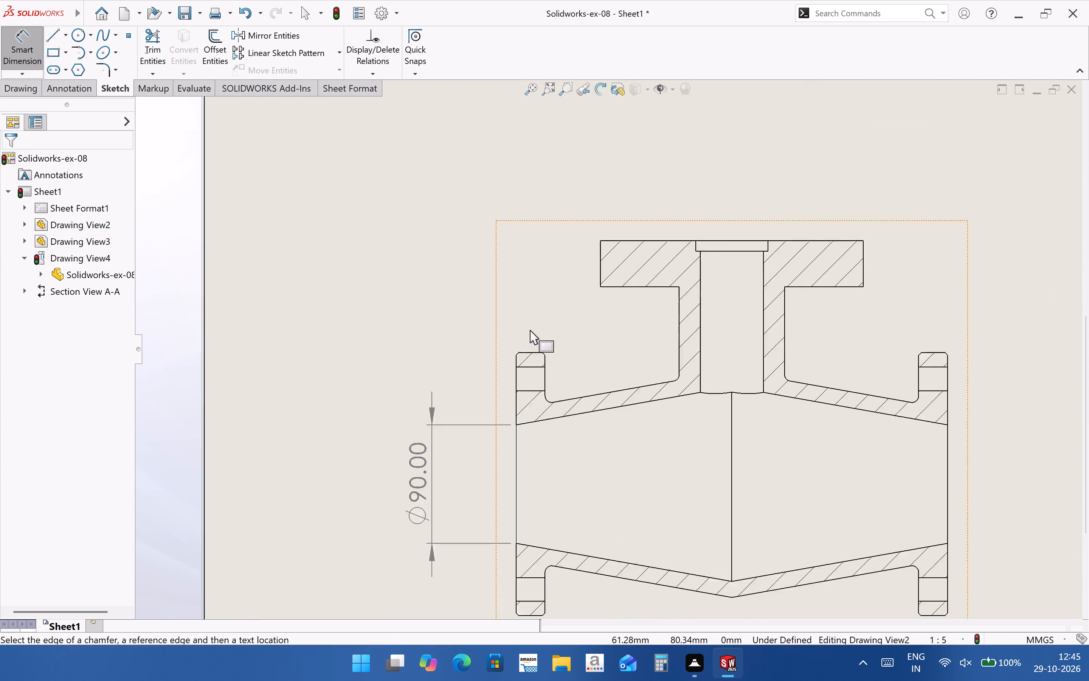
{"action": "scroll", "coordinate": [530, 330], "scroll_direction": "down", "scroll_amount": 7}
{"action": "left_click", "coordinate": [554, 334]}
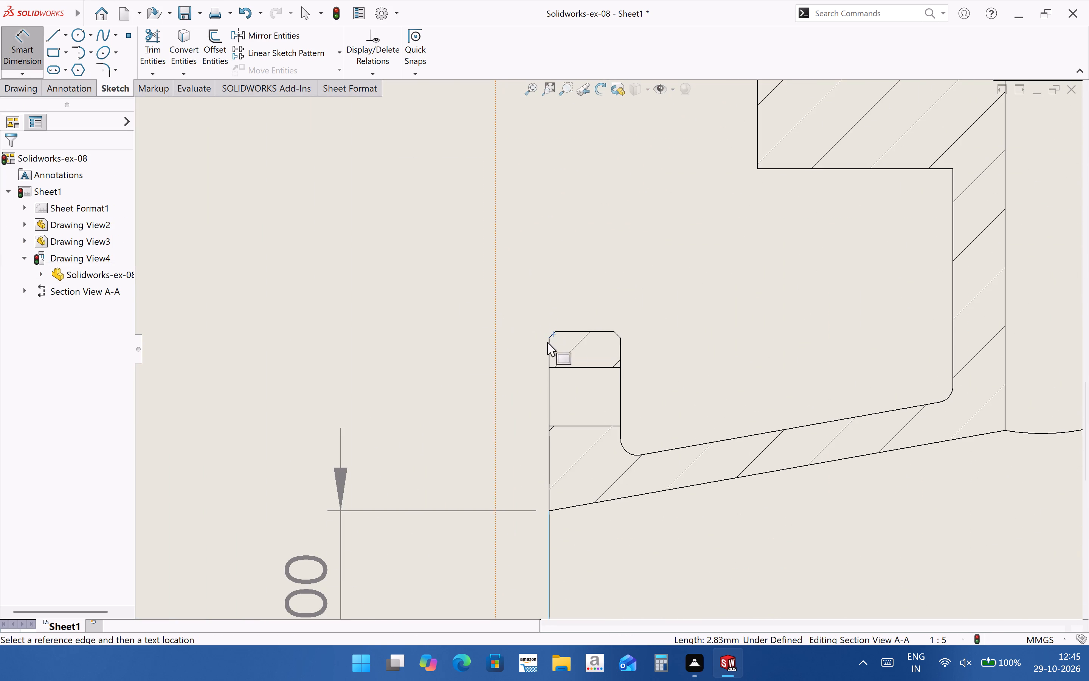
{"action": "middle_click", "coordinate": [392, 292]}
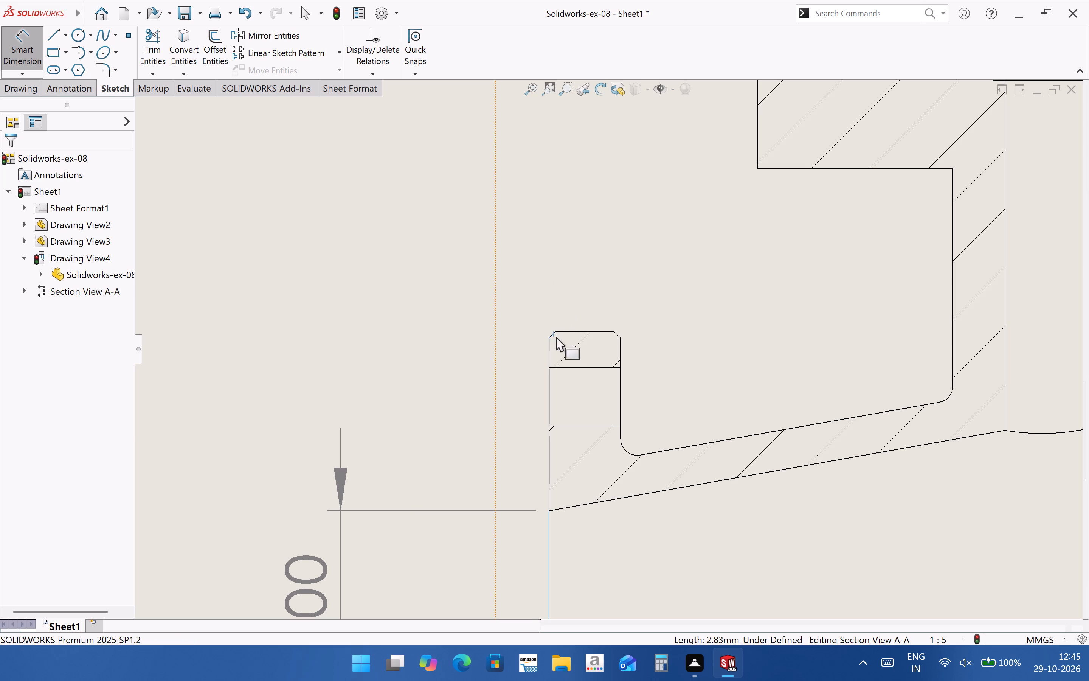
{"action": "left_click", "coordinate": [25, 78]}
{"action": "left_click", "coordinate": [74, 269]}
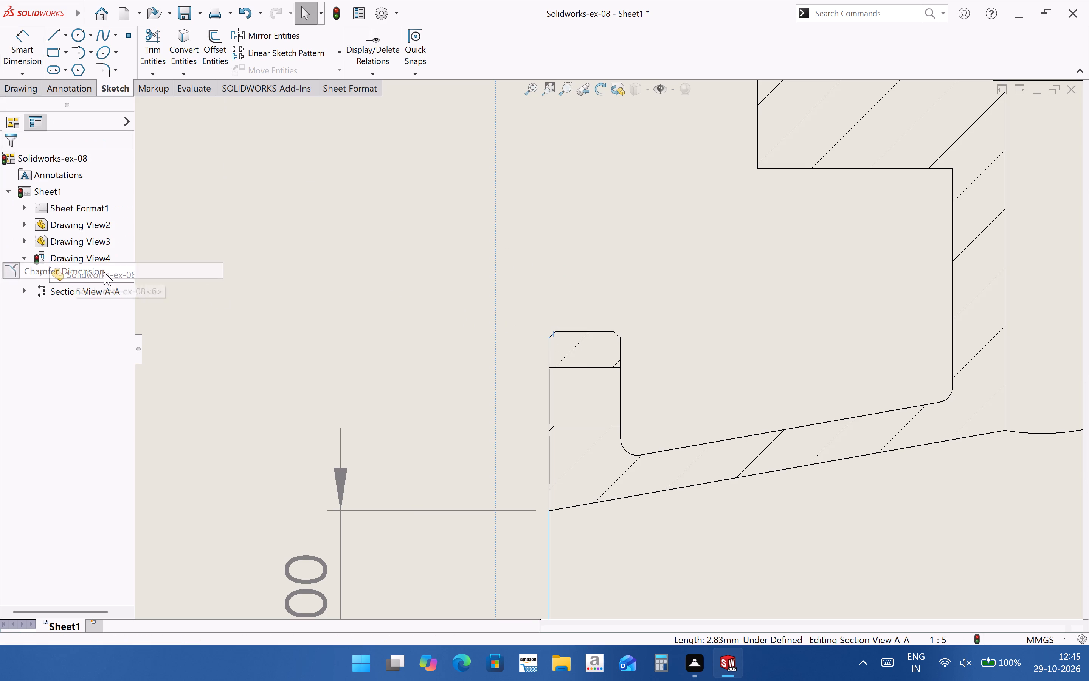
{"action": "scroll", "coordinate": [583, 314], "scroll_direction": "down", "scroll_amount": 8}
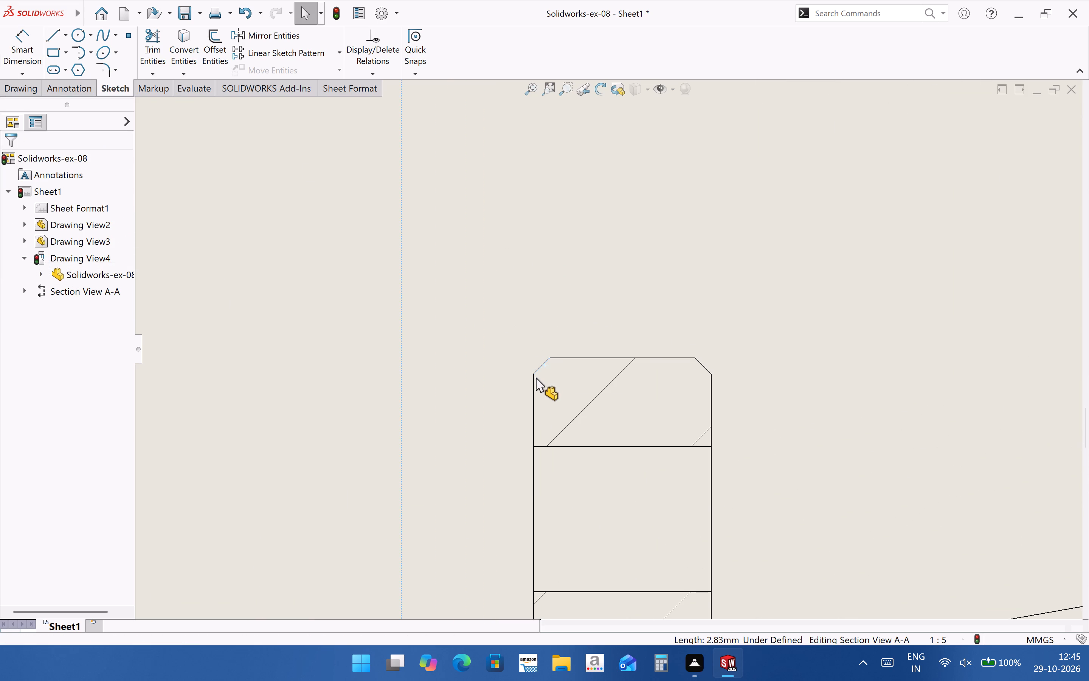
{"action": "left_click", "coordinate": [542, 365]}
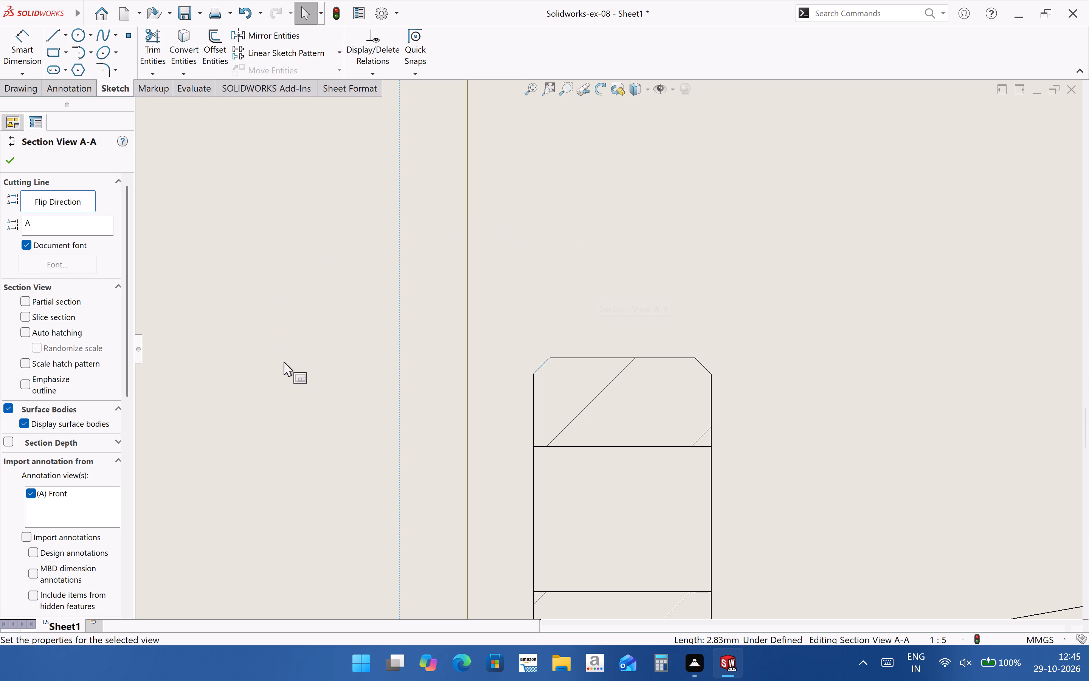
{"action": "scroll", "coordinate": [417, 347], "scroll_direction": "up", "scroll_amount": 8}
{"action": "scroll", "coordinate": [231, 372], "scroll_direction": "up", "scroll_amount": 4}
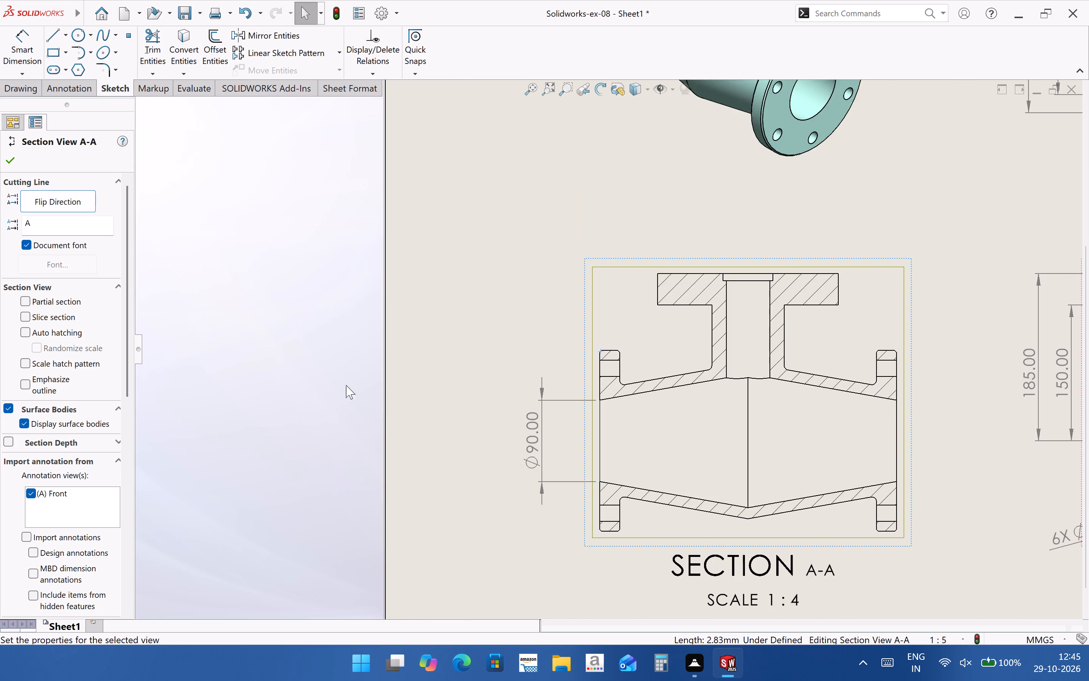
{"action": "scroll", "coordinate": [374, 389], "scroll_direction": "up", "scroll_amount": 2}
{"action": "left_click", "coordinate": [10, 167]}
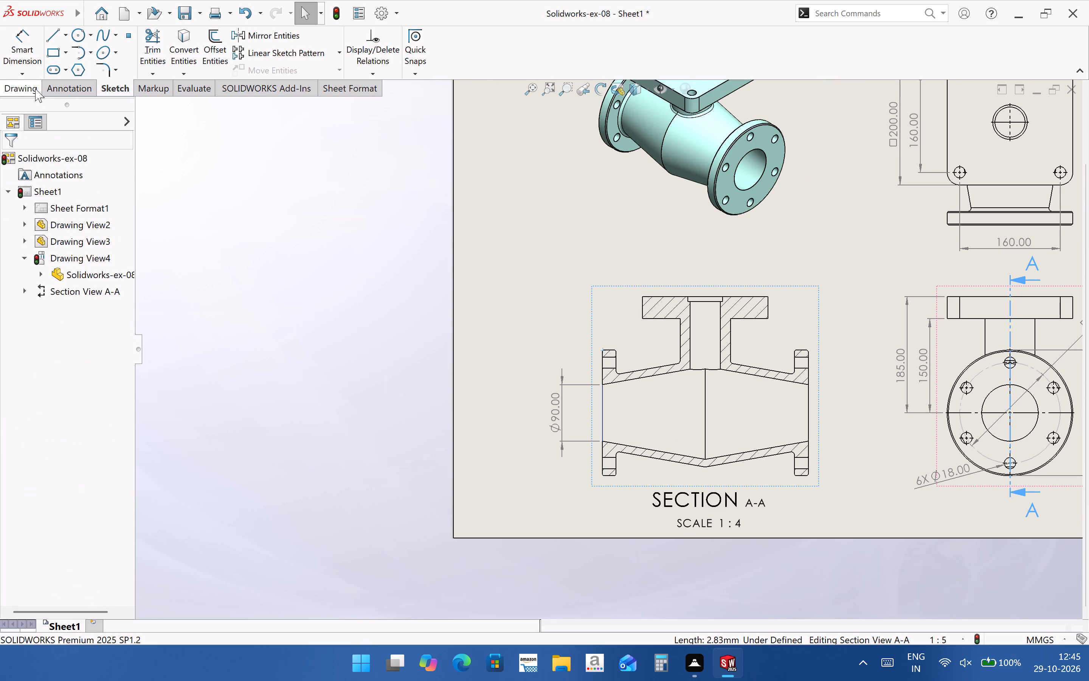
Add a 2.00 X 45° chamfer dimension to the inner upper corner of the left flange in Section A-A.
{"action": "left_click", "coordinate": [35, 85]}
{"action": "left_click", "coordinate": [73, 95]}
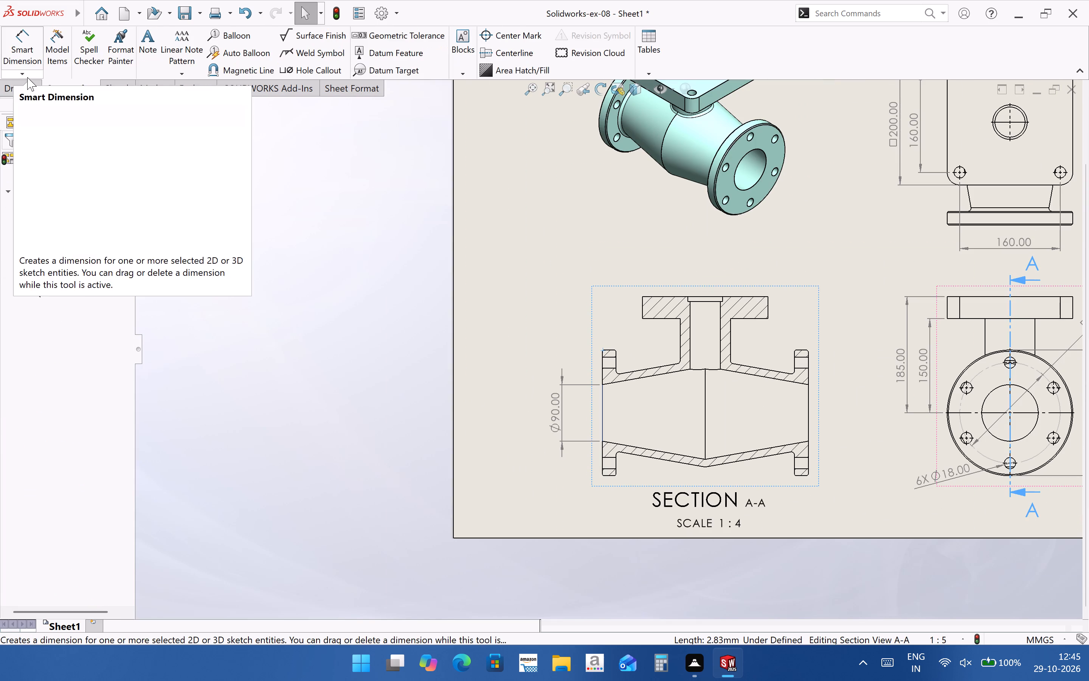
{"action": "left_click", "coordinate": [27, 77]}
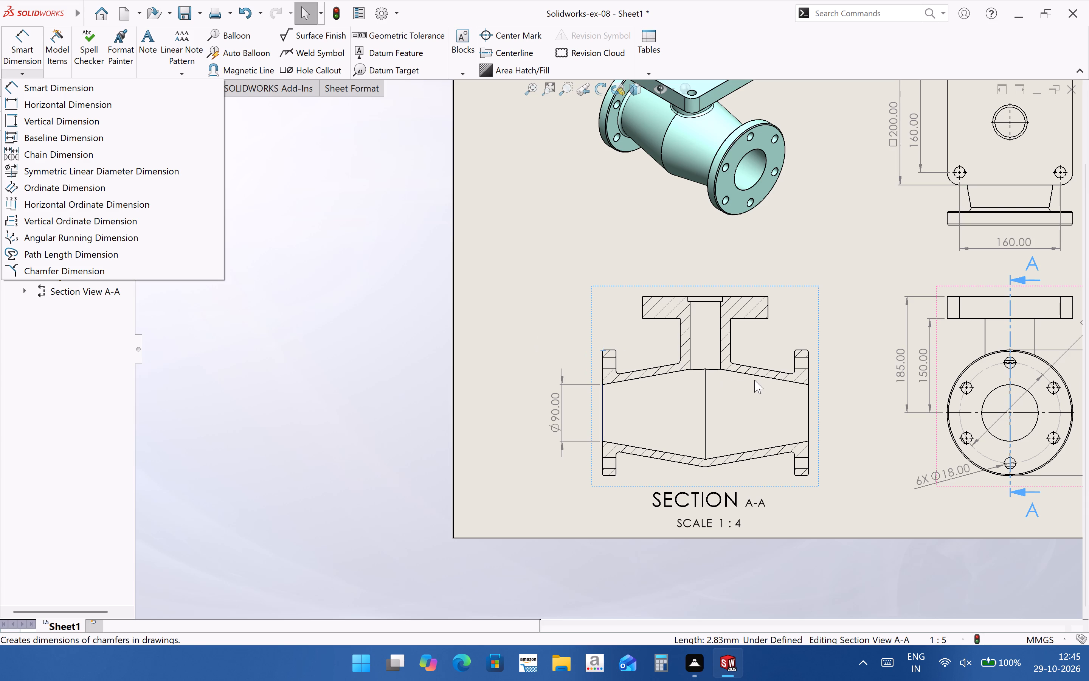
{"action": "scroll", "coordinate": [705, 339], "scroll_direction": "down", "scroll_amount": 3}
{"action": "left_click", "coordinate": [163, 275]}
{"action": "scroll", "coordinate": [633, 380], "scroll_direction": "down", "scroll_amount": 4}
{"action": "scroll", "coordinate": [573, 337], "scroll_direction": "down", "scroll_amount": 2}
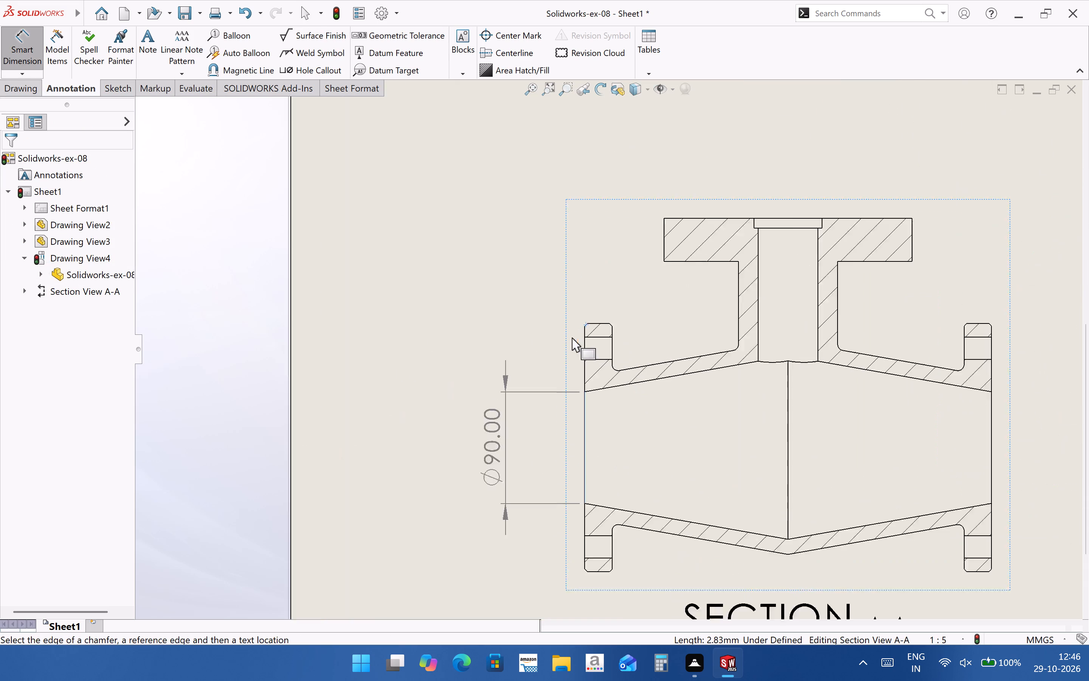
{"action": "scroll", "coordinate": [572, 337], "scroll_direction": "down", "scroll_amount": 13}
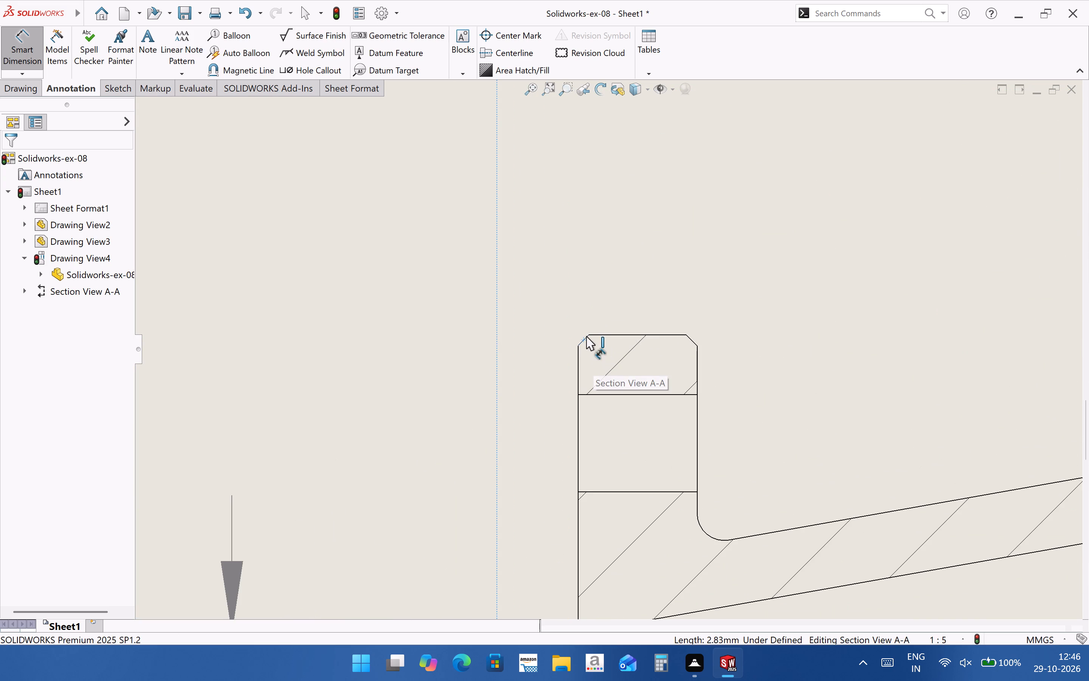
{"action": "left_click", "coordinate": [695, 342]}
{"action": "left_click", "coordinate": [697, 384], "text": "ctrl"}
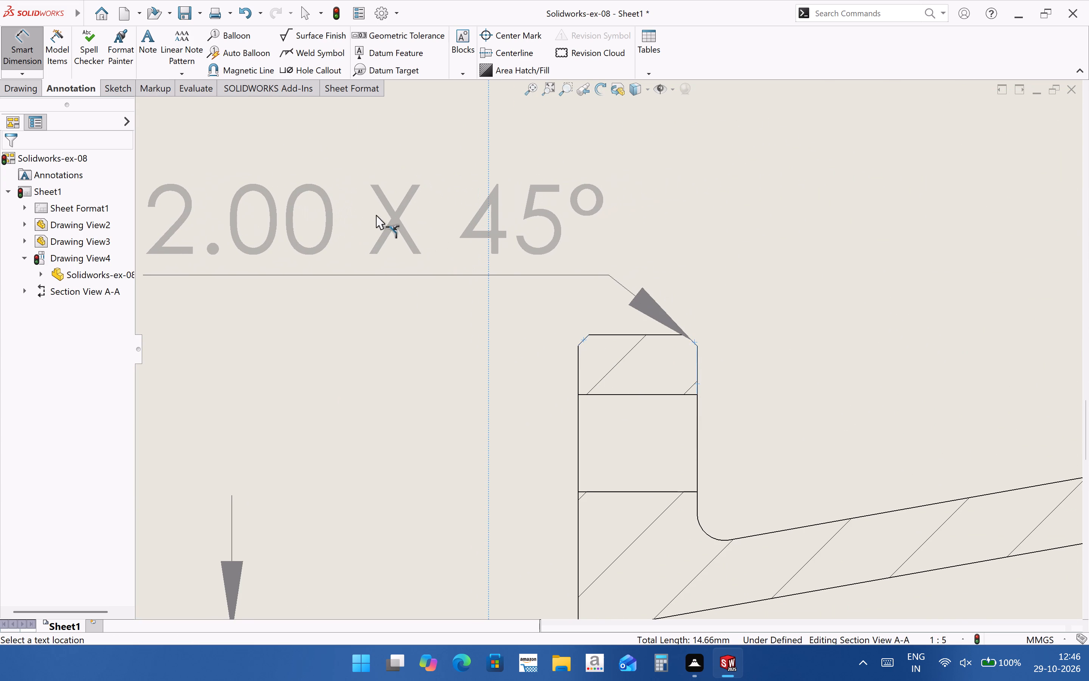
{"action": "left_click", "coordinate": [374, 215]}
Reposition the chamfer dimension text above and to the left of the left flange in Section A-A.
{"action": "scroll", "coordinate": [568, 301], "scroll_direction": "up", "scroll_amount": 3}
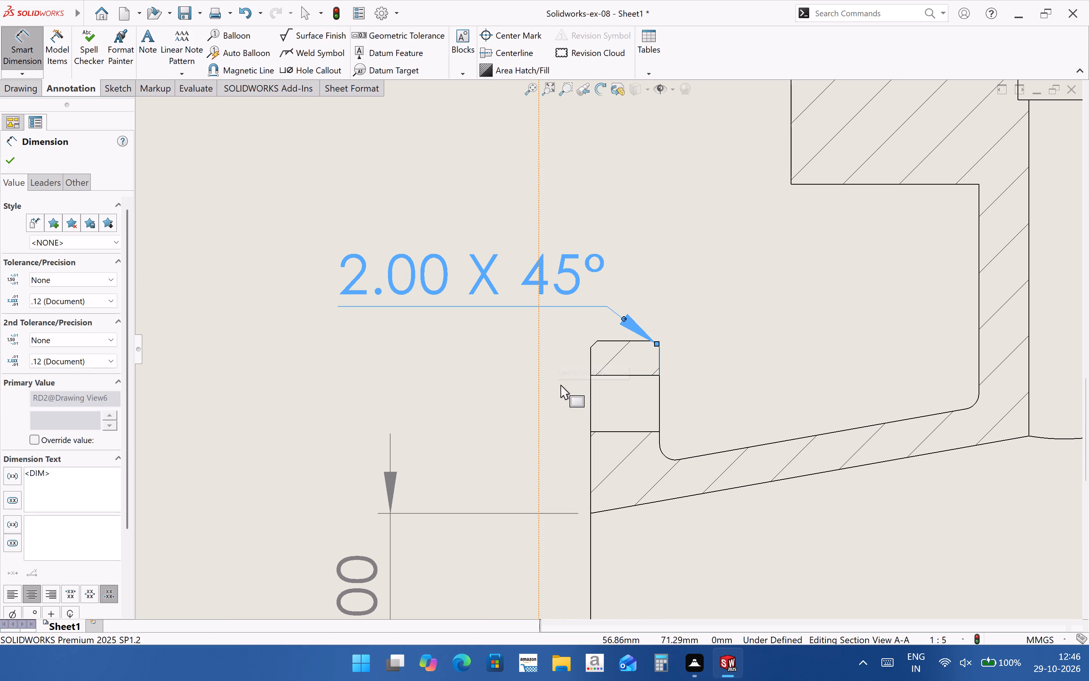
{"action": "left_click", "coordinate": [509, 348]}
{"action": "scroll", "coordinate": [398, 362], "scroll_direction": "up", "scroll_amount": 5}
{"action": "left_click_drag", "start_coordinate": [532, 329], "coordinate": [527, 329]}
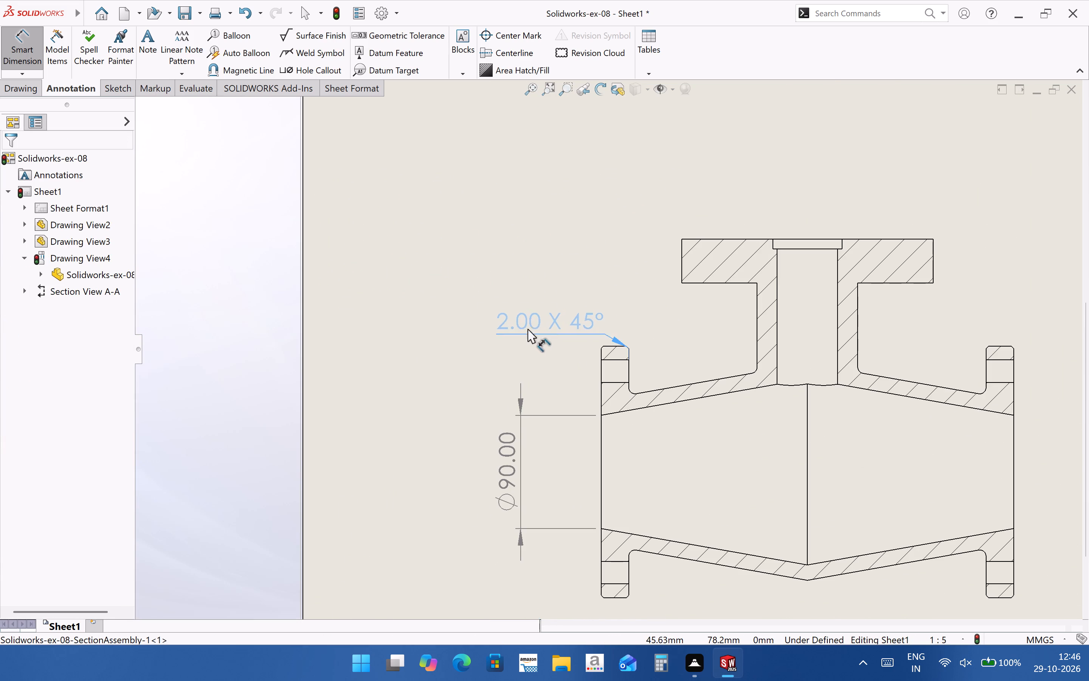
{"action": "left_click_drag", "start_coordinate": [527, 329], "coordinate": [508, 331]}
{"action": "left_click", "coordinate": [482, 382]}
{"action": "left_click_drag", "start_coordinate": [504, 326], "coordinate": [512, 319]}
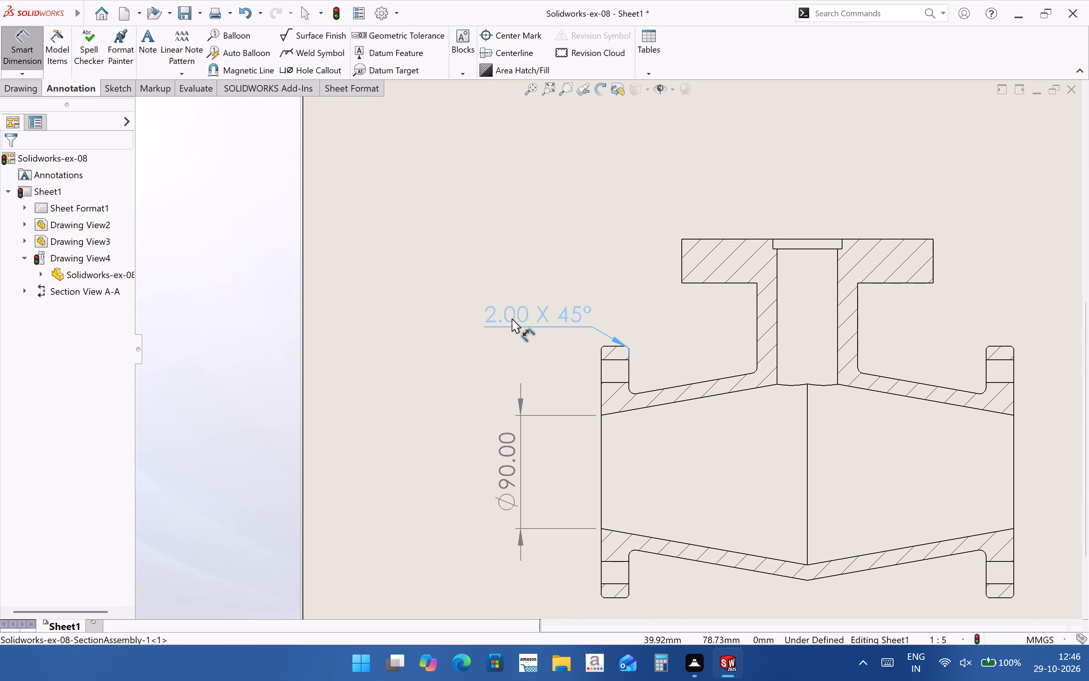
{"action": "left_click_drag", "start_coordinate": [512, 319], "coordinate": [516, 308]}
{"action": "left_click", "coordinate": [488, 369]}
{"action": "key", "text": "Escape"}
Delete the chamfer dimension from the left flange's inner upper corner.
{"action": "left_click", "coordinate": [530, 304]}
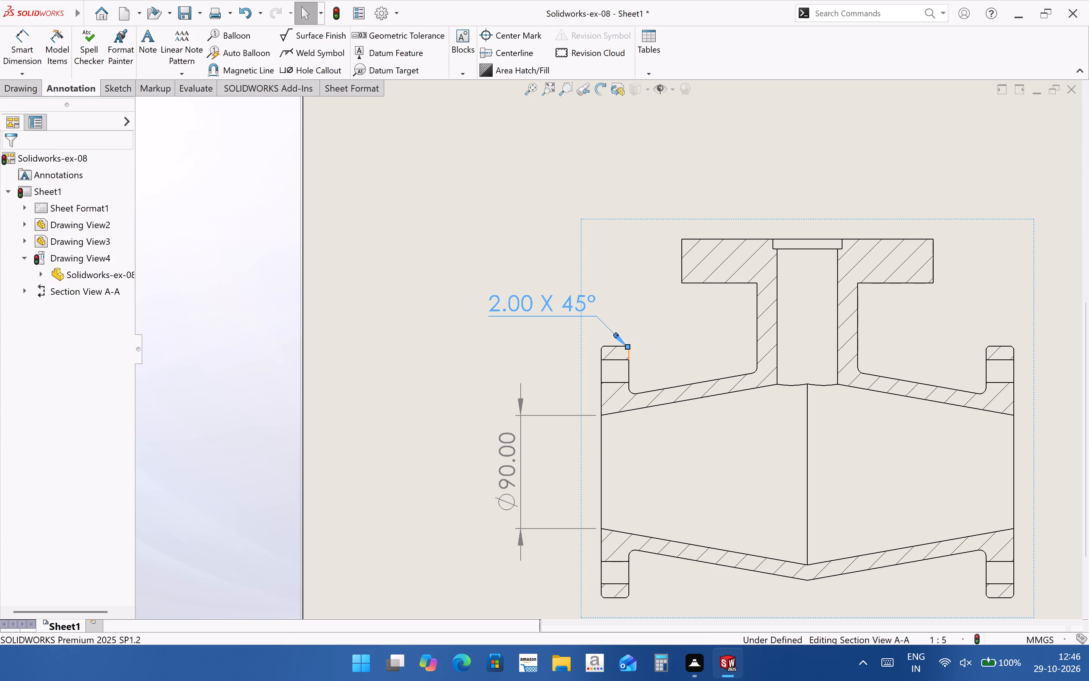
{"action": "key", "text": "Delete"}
Add a 2.00 X 45° chamfer dimension to the outer upper corner of the left flange in Section A-A.
{"action": "left_click", "coordinate": [28, 76]}
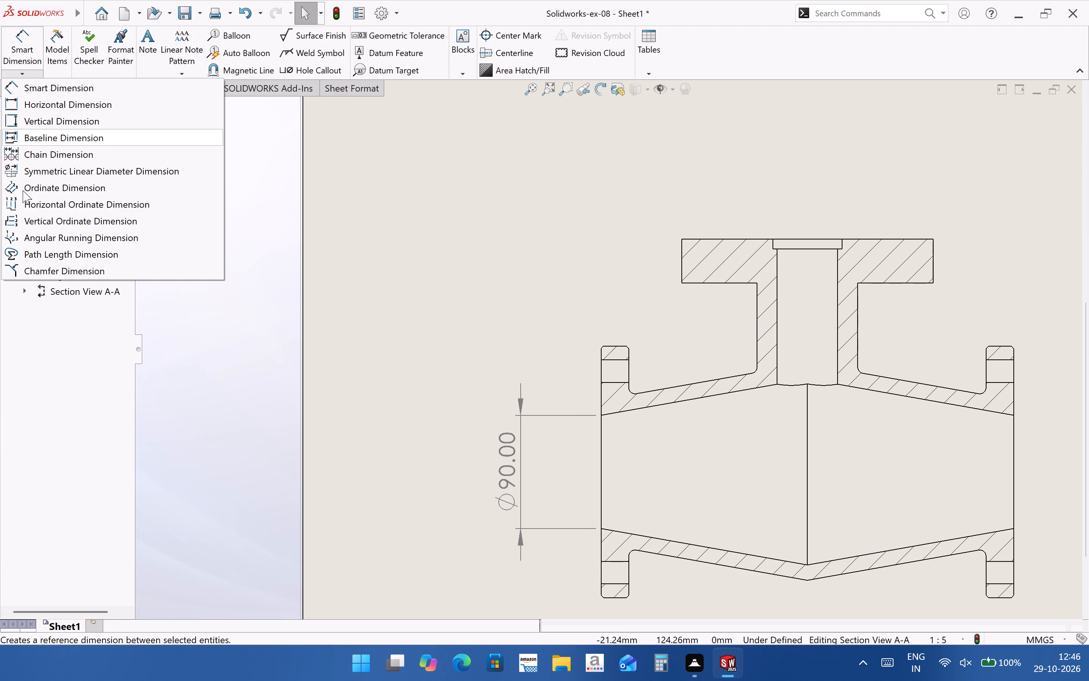
{"action": "left_click", "coordinate": [36, 268]}
{"action": "scroll", "coordinate": [609, 312], "scroll_direction": "down", "scroll_amount": 3}
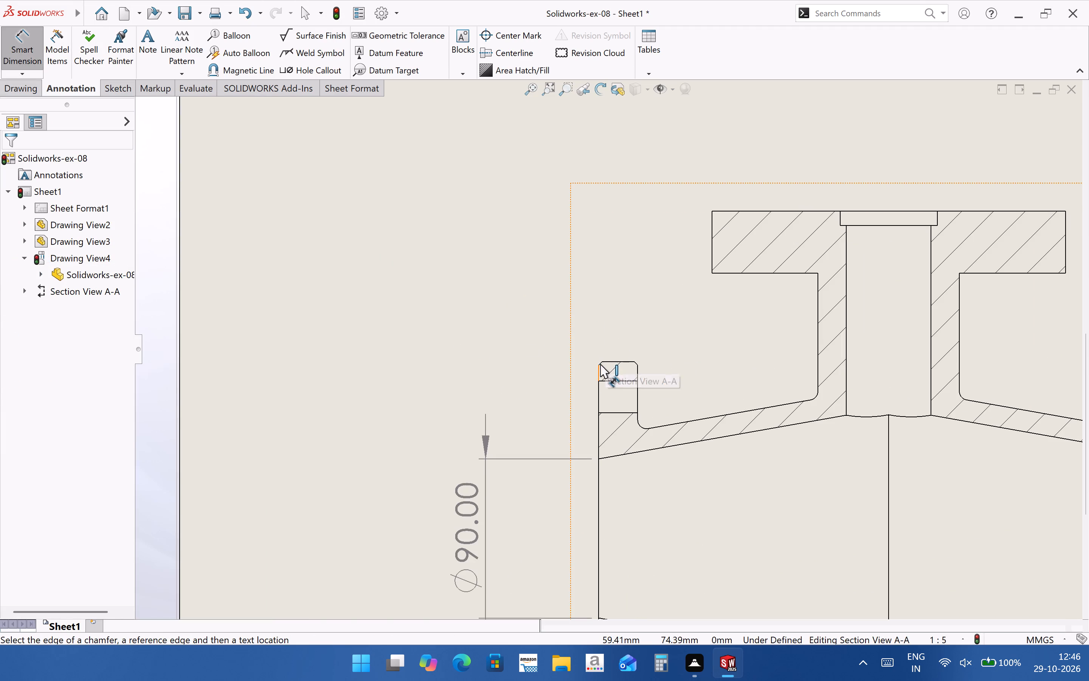
{"action": "scroll", "coordinate": [600, 364], "scroll_direction": "down", "scroll_amount": 8}
{"action": "left_click", "coordinate": [607, 351]}
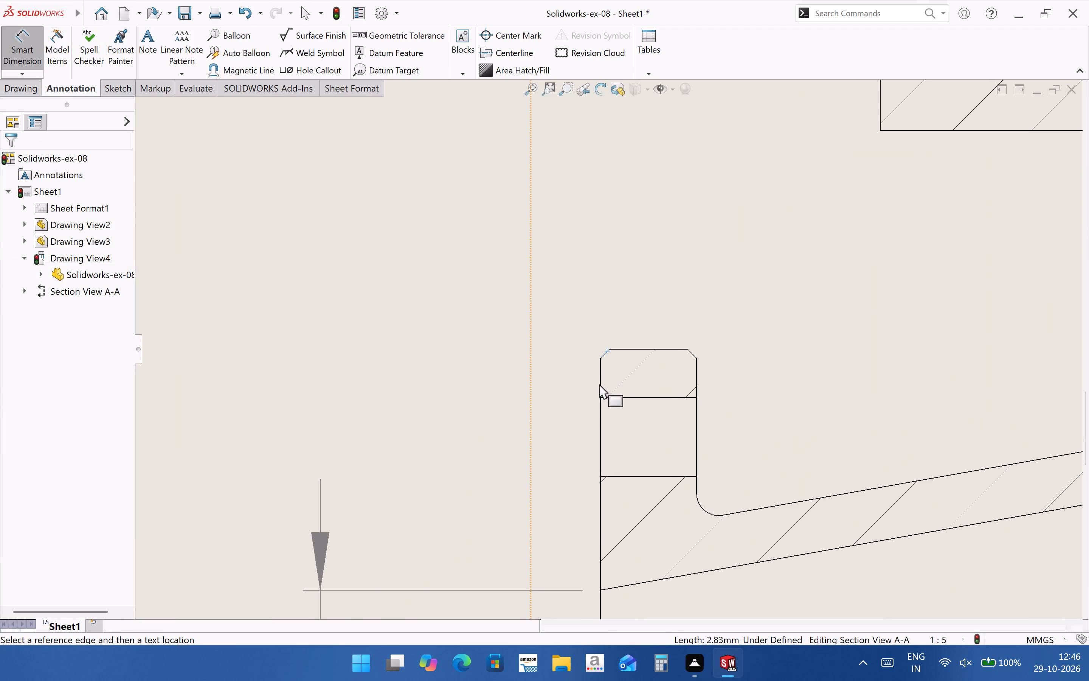
{"action": "left_click", "coordinate": [600, 384]}
{"action": "left_click", "coordinate": [337, 252]}
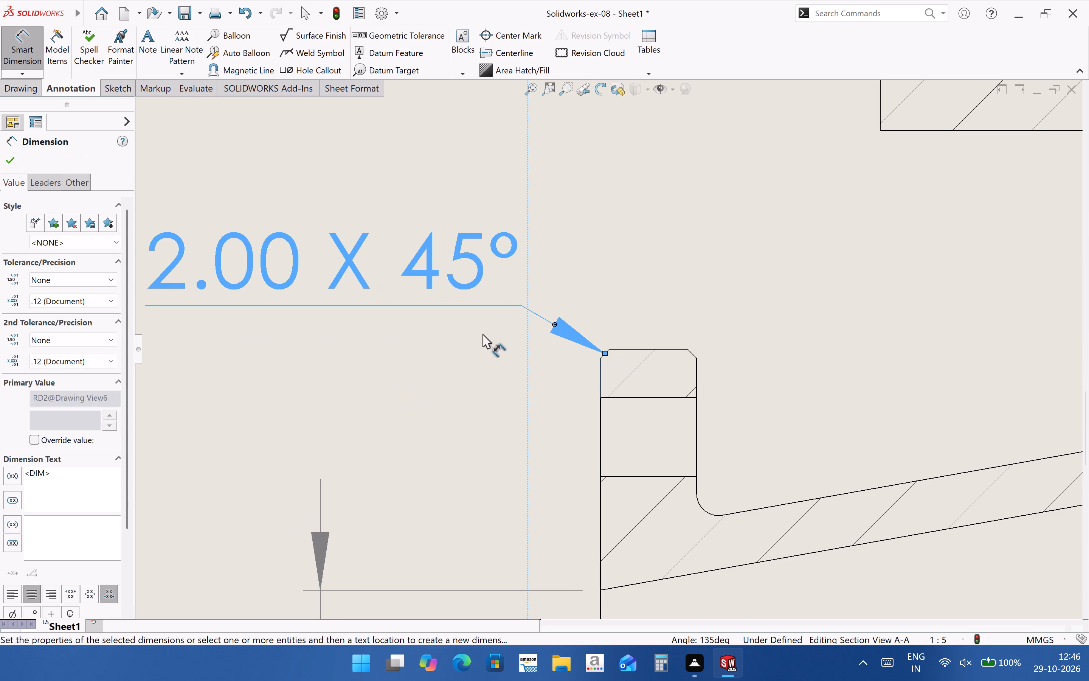
{"action": "scroll", "coordinate": [571, 396], "scroll_direction": "up", "scroll_amount": 4}
{"action": "scroll", "coordinate": [455, 354], "scroll_direction": "up", "scroll_amount": 2}
{"action": "key", "text": "Escape"}
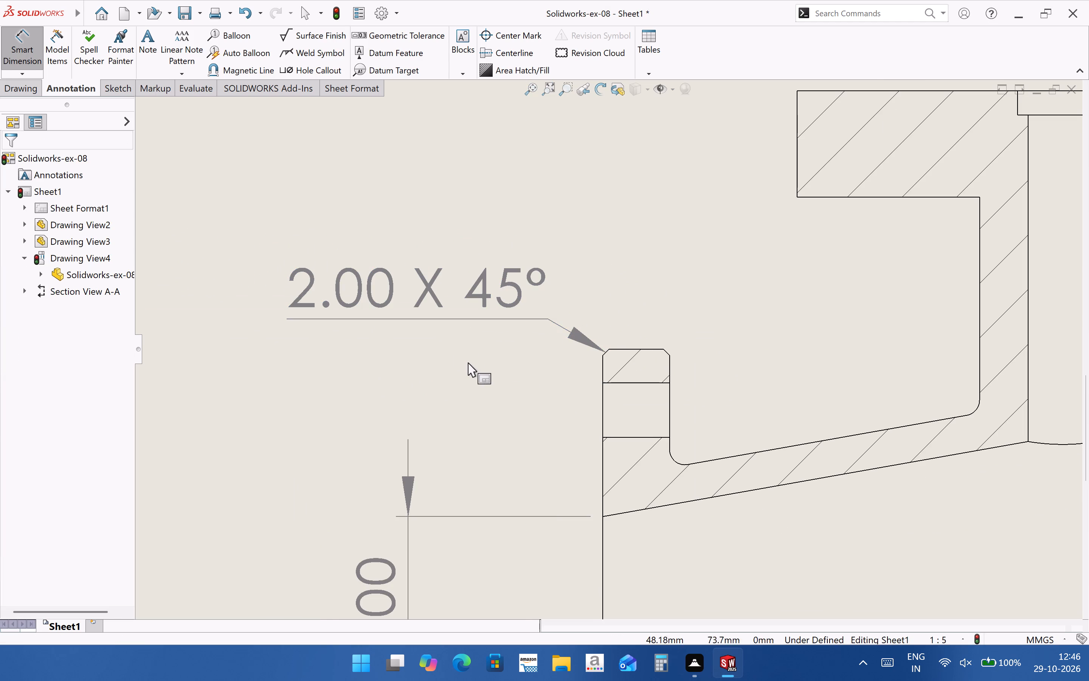
Examine the whole drawing sheet and the dimensions placed on its views.
{"action": "scroll", "coordinate": [428, 348], "scroll_direction": "up", "scroll_amount": 3}
{"action": "scroll", "coordinate": [581, 388], "scroll_direction": "up", "scroll_amount": 3}
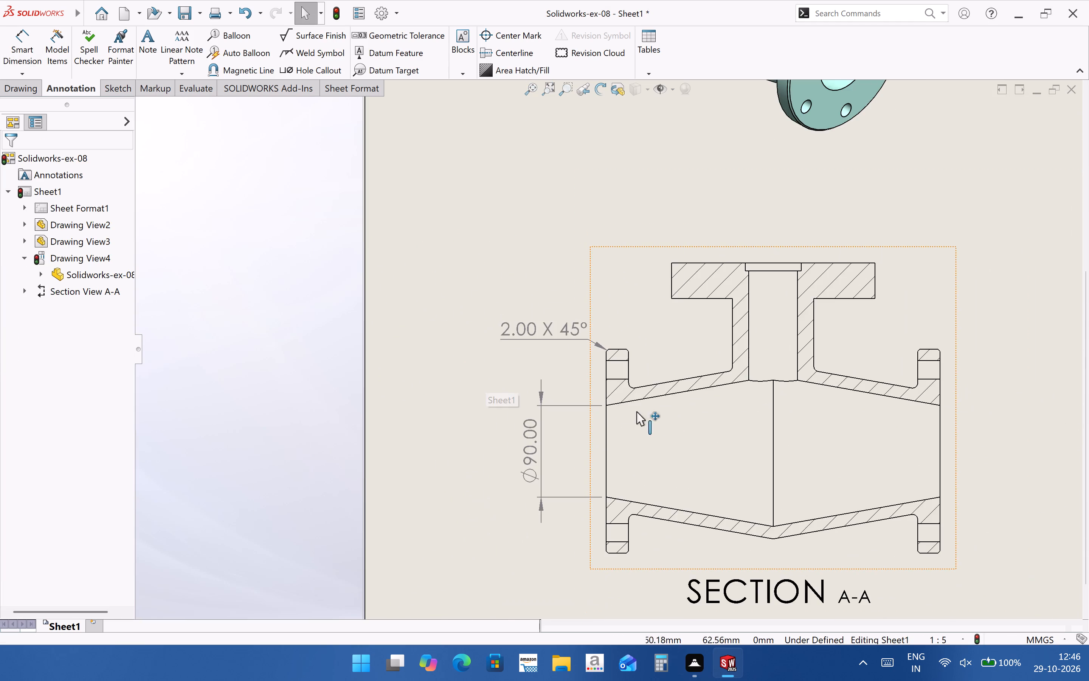
{"action": "middle_click_drag", "start_coordinate": [631, 415], "coordinate": [476, 392]}
{"action": "scroll", "coordinate": [573, 462], "scroll_direction": "up", "scroll_amount": 3}
{"action": "middle_click_drag", "start_coordinate": [588, 452], "coordinate": [587, 501]}
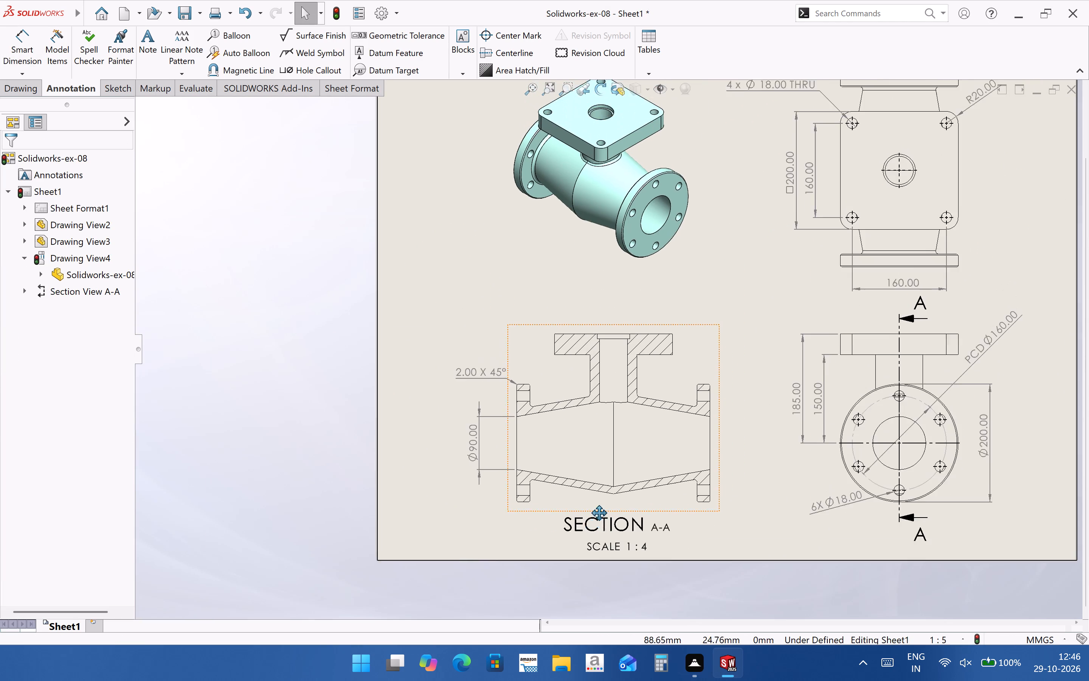
{"action": "middle_click_drag", "start_coordinate": [587, 501], "coordinate": [573, 516]}
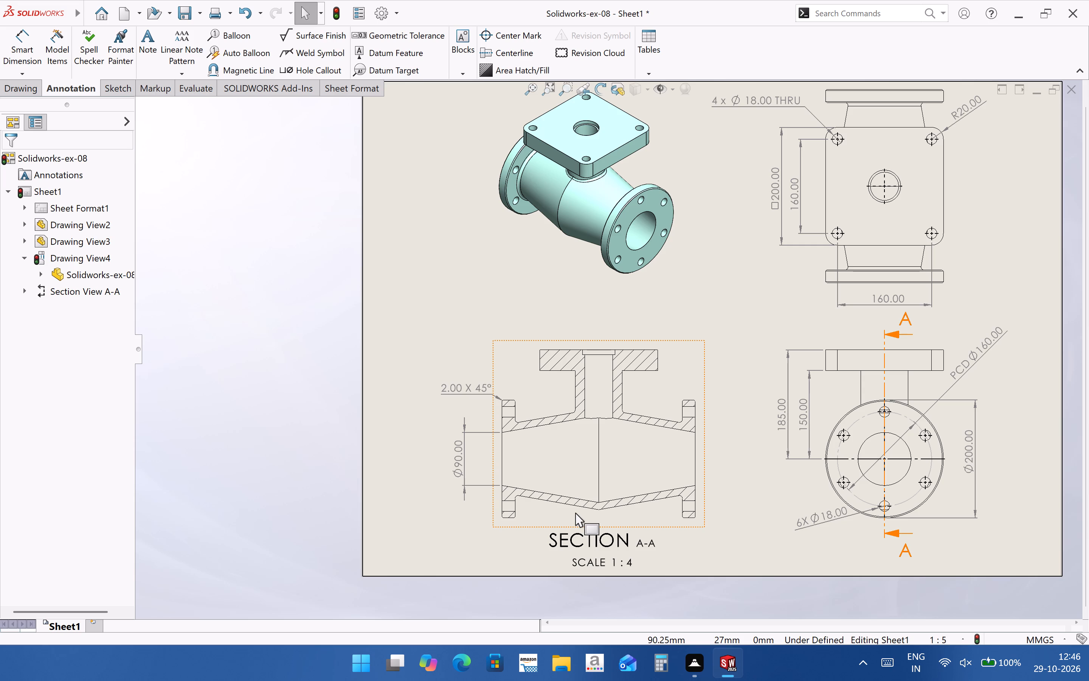
{"action": "scroll", "coordinate": [582, 452], "scroll_direction": "up", "scroll_amount": 1}
{"action": "middle_click_drag", "start_coordinate": [617, 463], "coordinate": [570, 500]}
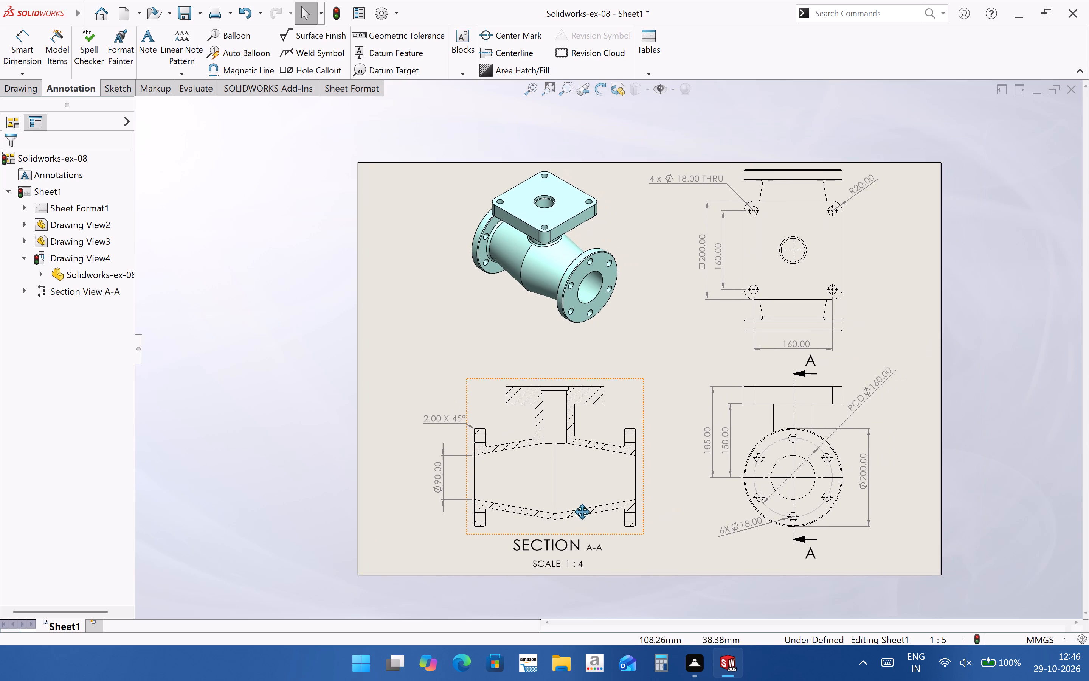
{"action": "middle_click_drag", "start_coordinate": [570, 500], "coordinate": [570, 500]}
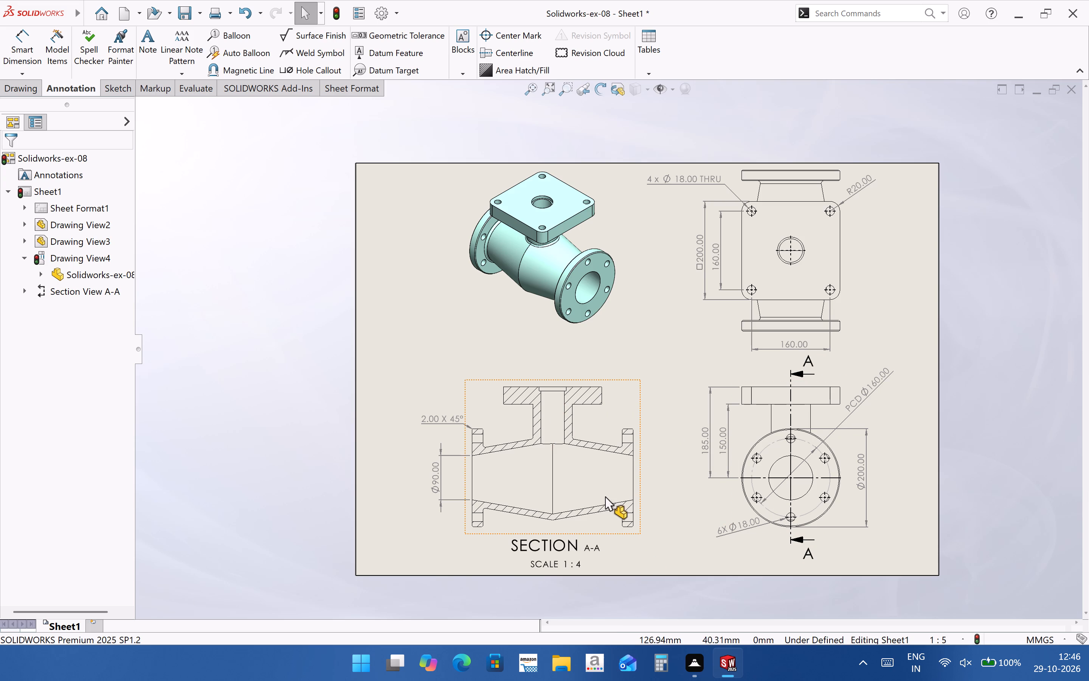
{"action": "scroll", "coordinate": [607, 448], "scroll_direction": "down", "scroll_amount": 1}
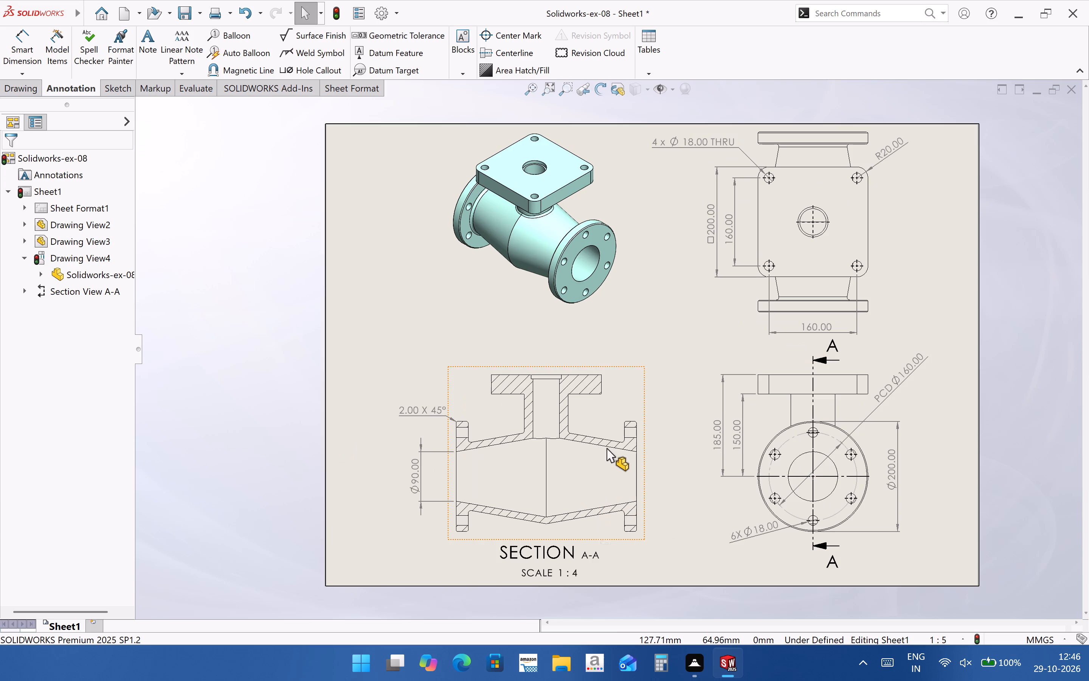
Dimension the outer diameter of the left flange in Section A-A, placing it outside the bore diameter dimension.
{"action": "left_click", "coordinate": [8, 45]}
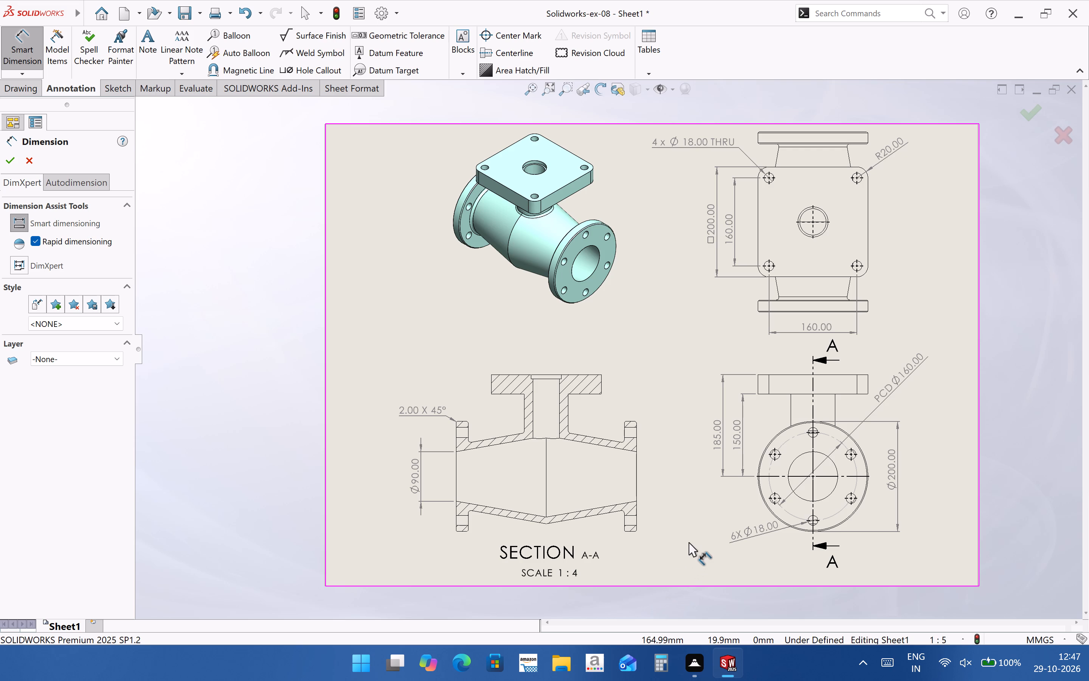
{"action": "scroll", "coordinate": [455, 416], "scroll_direction": "down", "scroll_amount": 3}
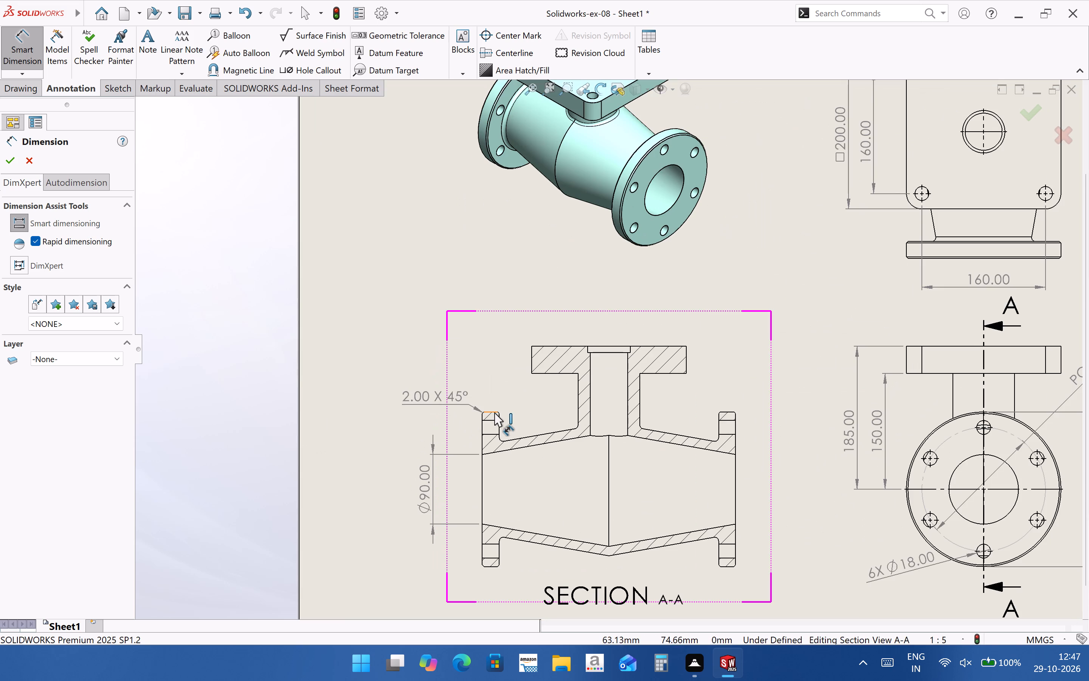
{"action": "left_click", "coordinate": [494, 412]}
{"action": "left_click", "coordinate": [495, 567]}
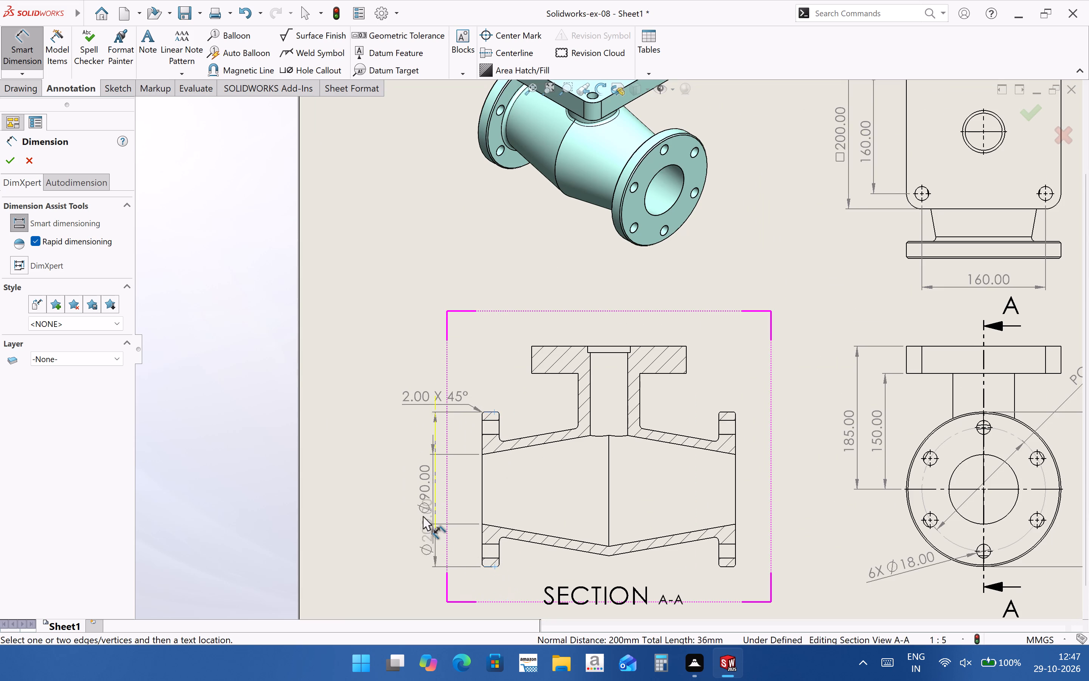
{"action": "left_click", "coordinate": [404, 491]}
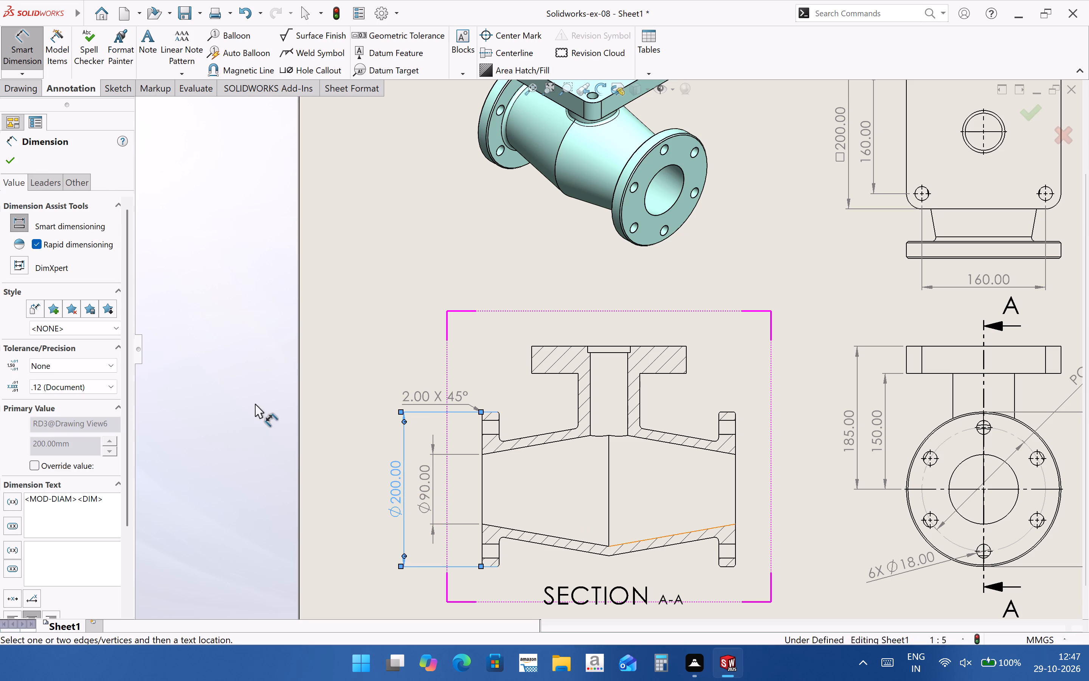
{"action": "left_click", "coordinate": [287, 431]}
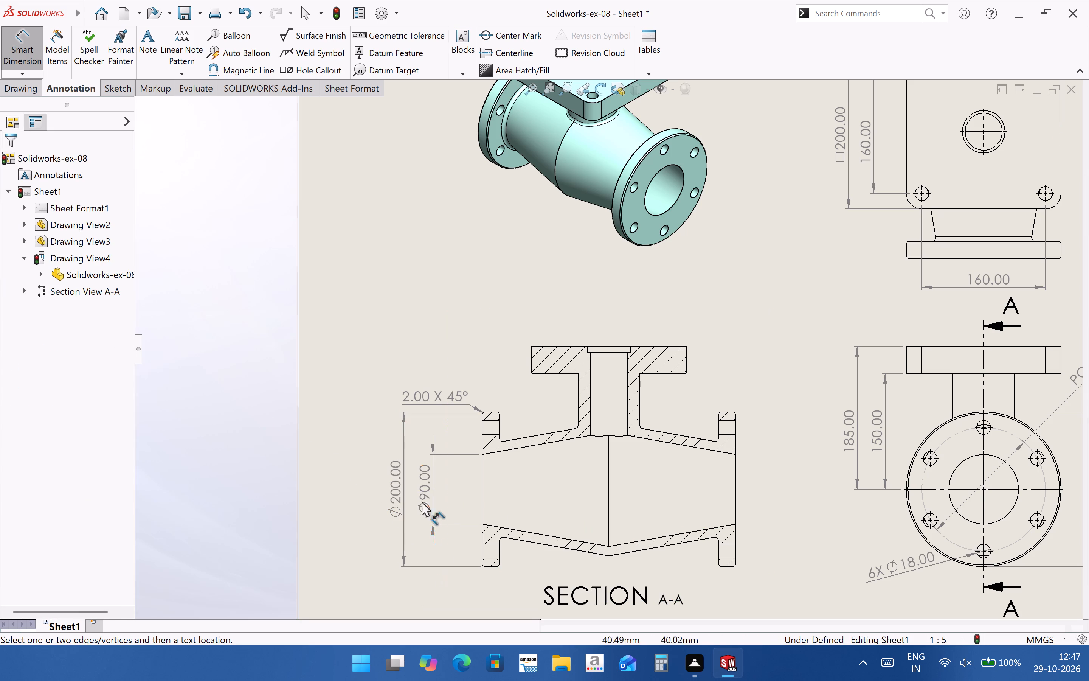
Add radius dimensions to the fillet at the neck's left base and the inner fillet of the right flange in Section A-A.
{"action": "scroll", "coordinate": [447, 493], "scroll_direction": "up", "scroll_amount": 1}
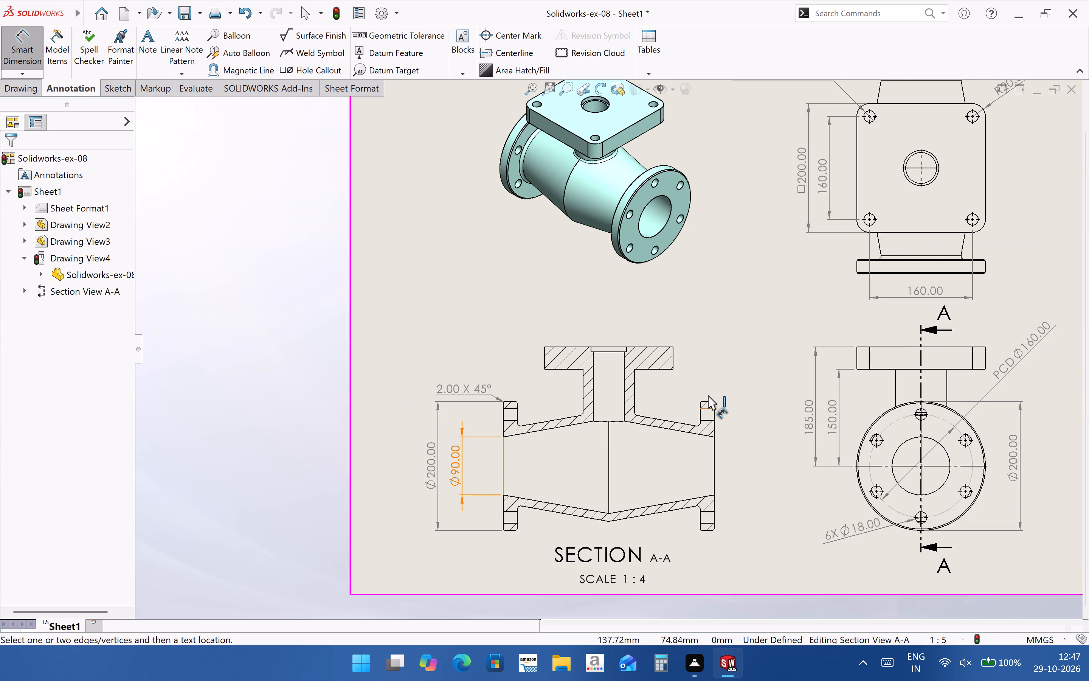
{"action": "scroll", "coordinate": [707, 387], "scroll_direction": "down", "scroll_amount": 2}
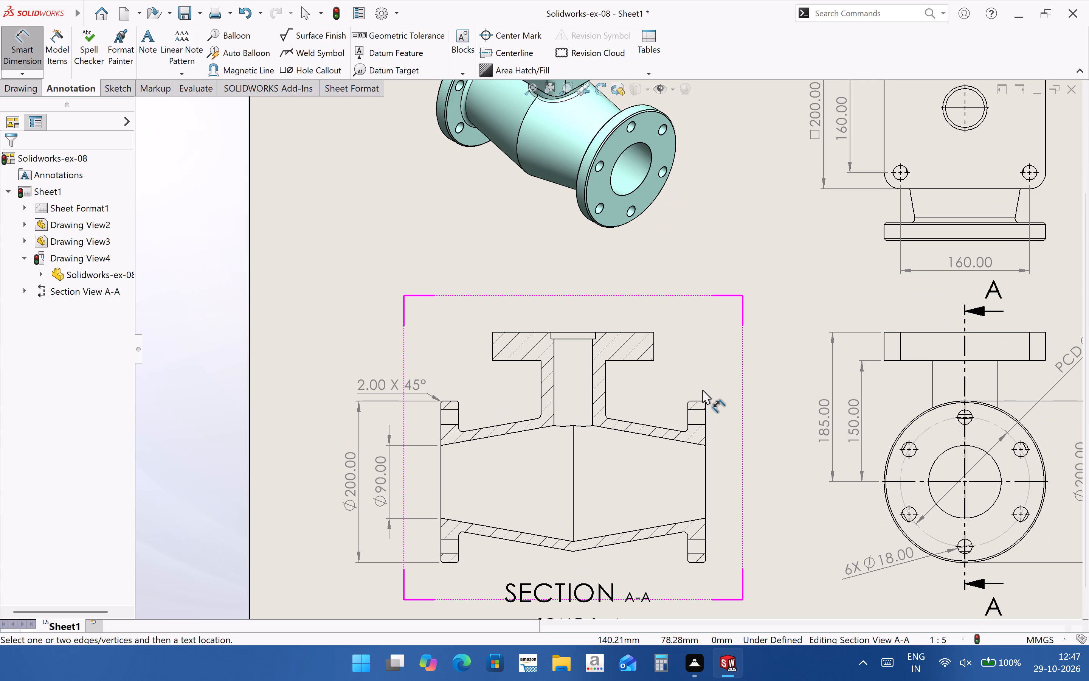
{"action": "scroll", "coordinate": [585, 367], "scroll_direction": "down", "scroll_amount": 2}
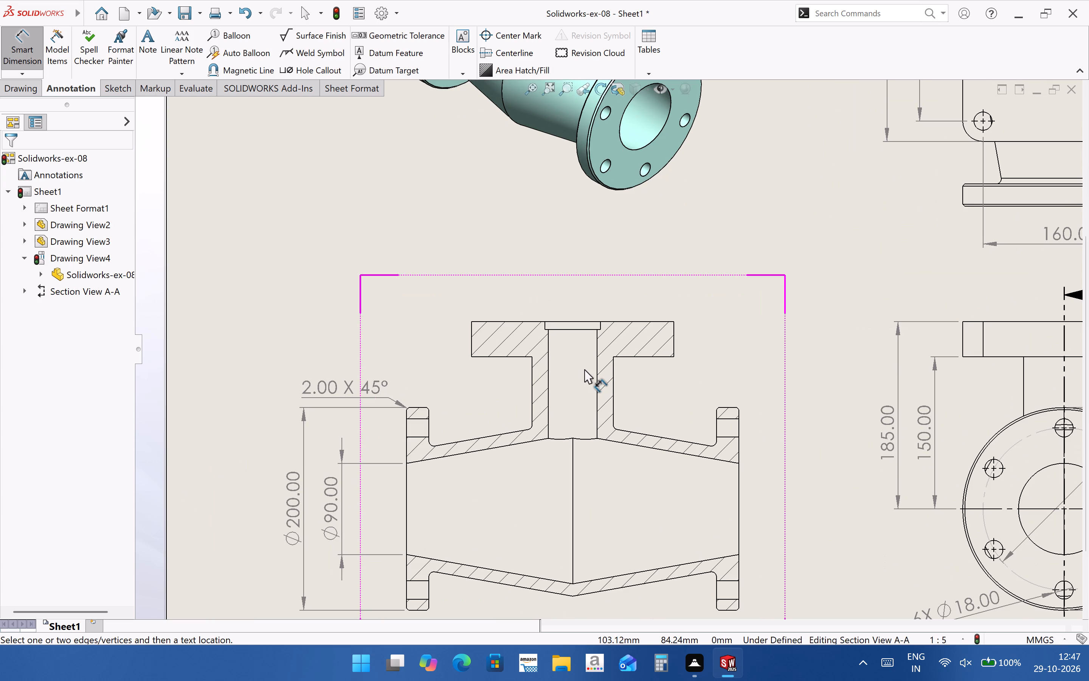
{"action": "scroll", "coordinate": [538, 419], "scroll_direction": "down", "scroll_amount": 2}
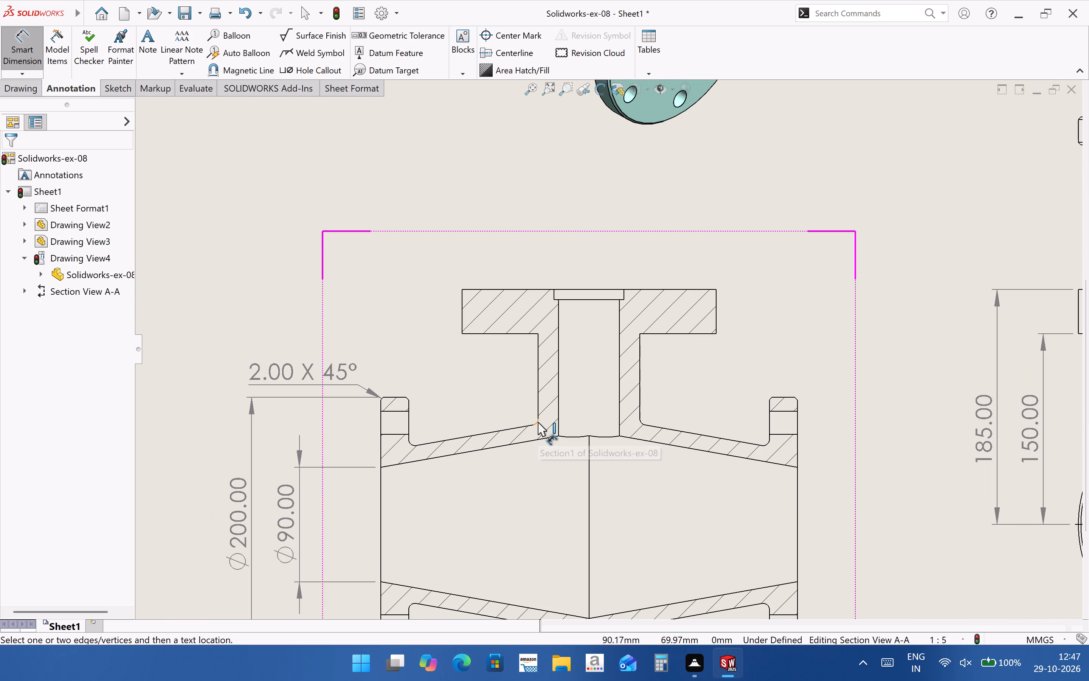
{"action": "left_click", "coordinate": [538, 422]}
{"action": "left_click", "coordinate": [485, 391]}
{"action": "left_click", "coordinate": [682, 398]}
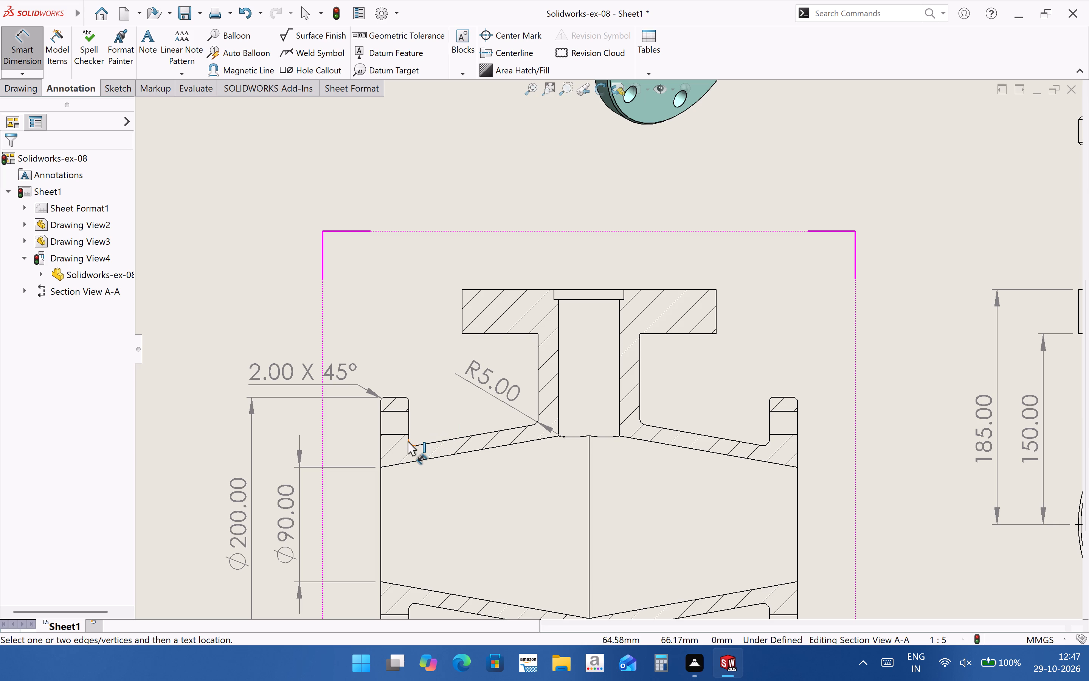
{"action": "left_click", "coordinate": [768, 445]}
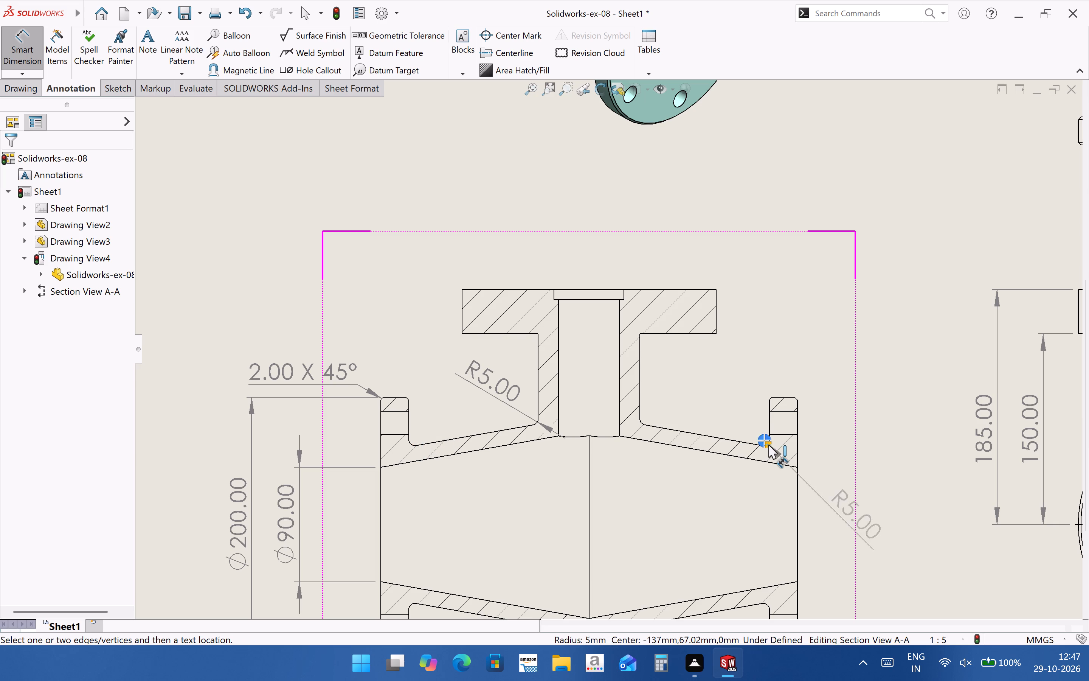
{"action": "left_click", "coordinate": [731, 416]}
{"action": "left_click", "coordinate": [832, 375]}
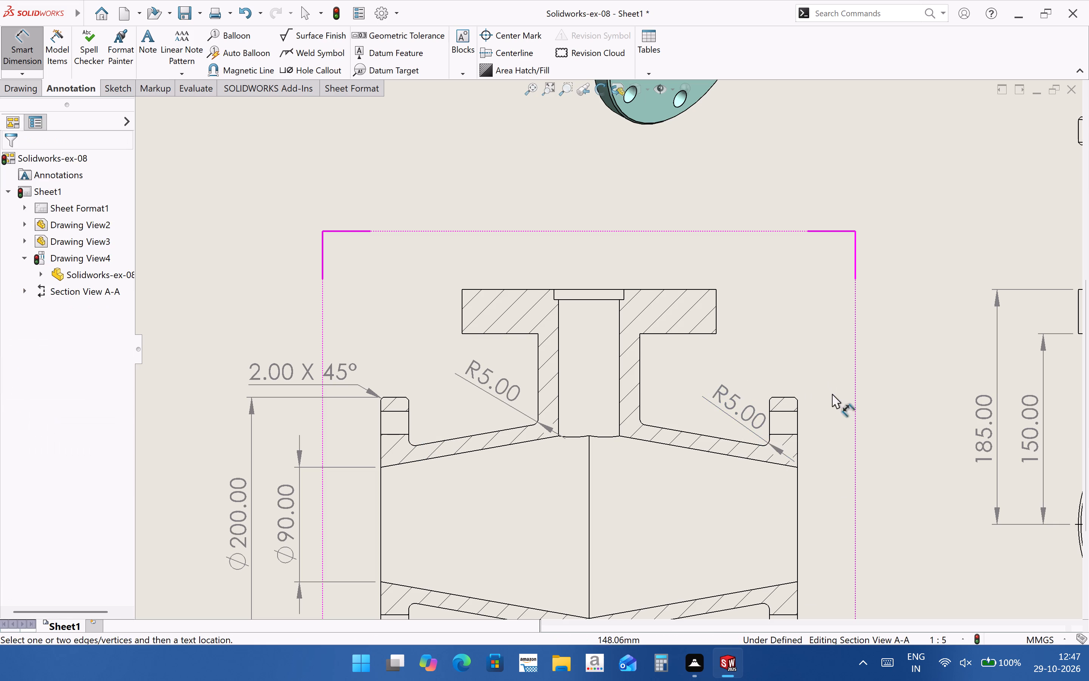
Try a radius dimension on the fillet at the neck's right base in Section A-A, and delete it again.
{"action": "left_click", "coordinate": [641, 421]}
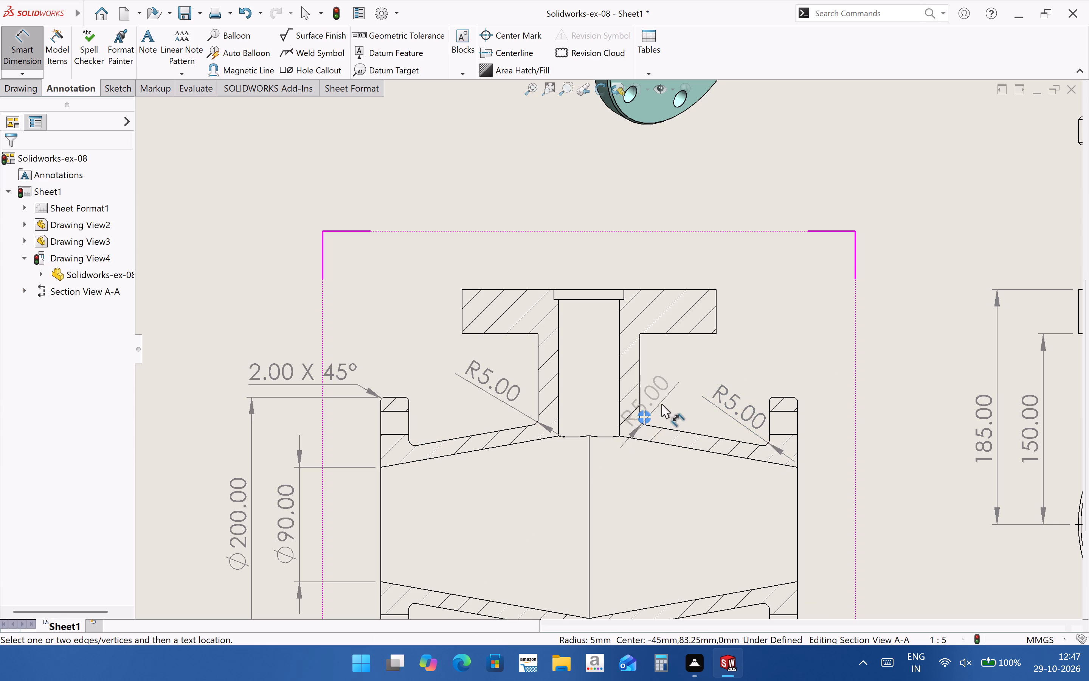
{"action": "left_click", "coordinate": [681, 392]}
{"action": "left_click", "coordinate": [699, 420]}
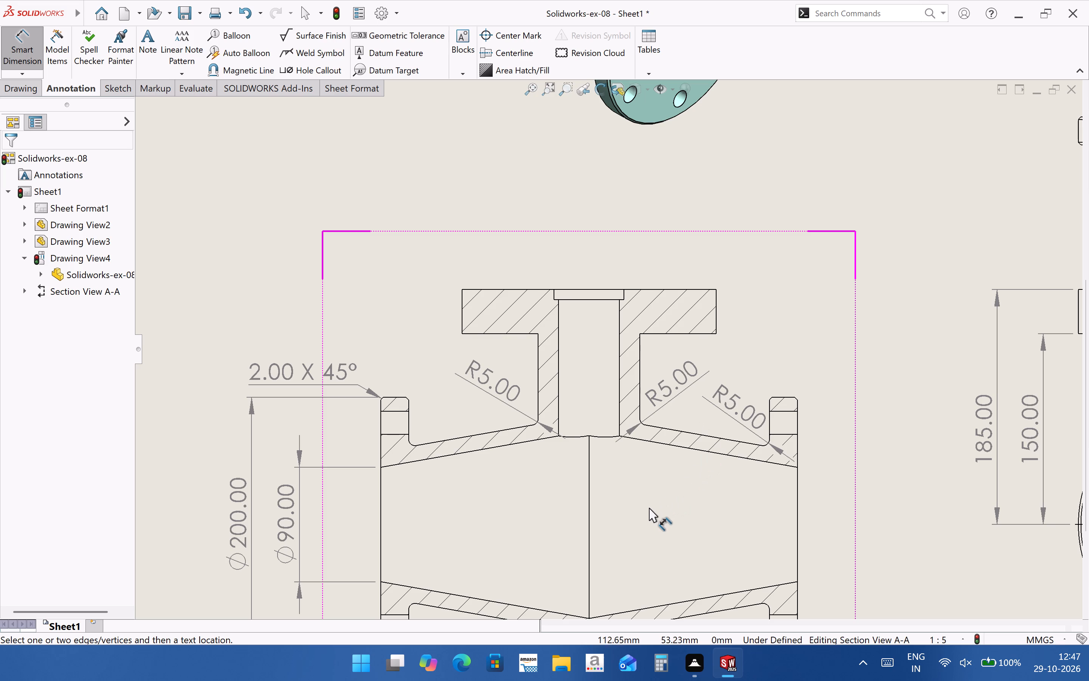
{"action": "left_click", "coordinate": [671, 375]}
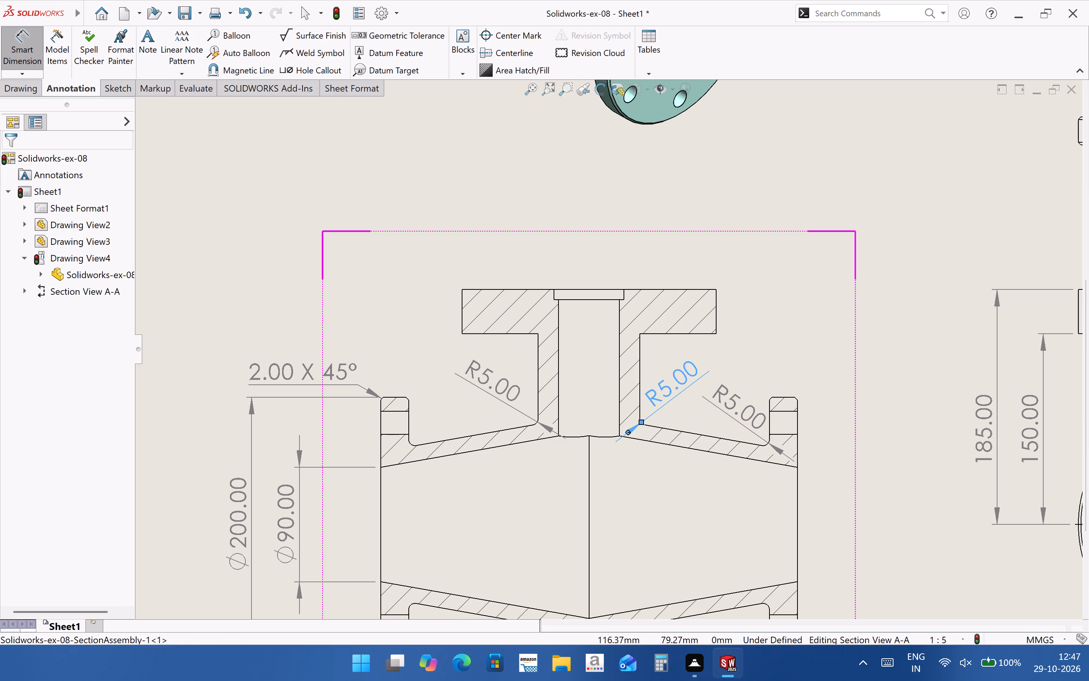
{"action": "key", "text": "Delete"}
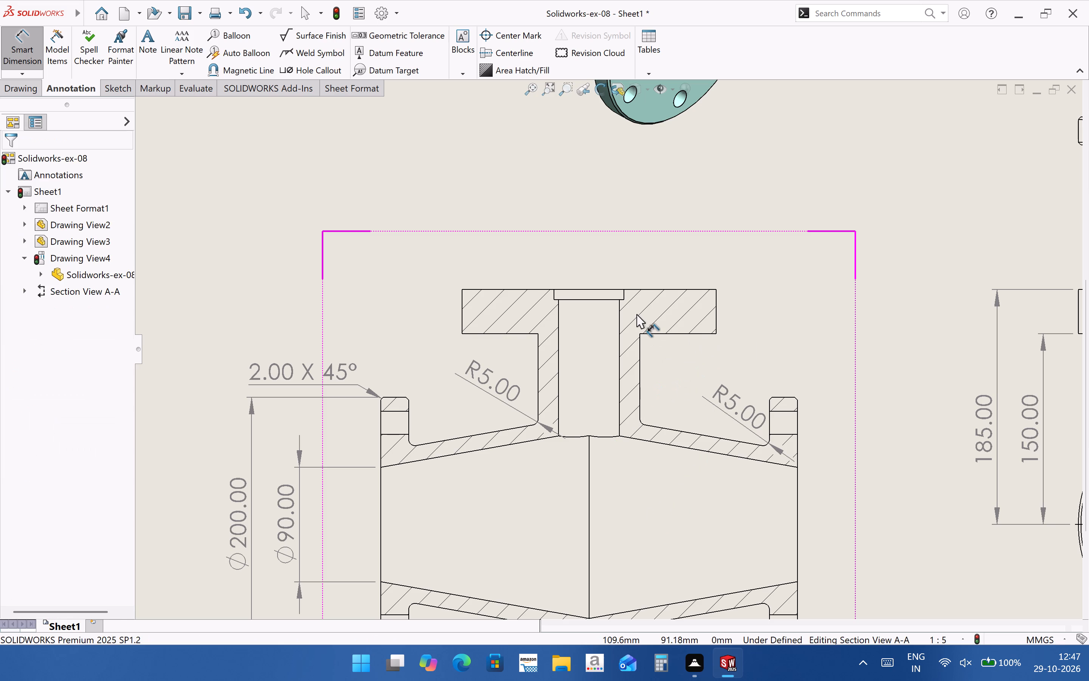
Dimension the thickness of the top flange in Section A-A, placing it beside the flange's right end.
{"action": "left_click", "coordinate": [707, 289]}
{"action": "left_click", "coordinate": [708, 333]}
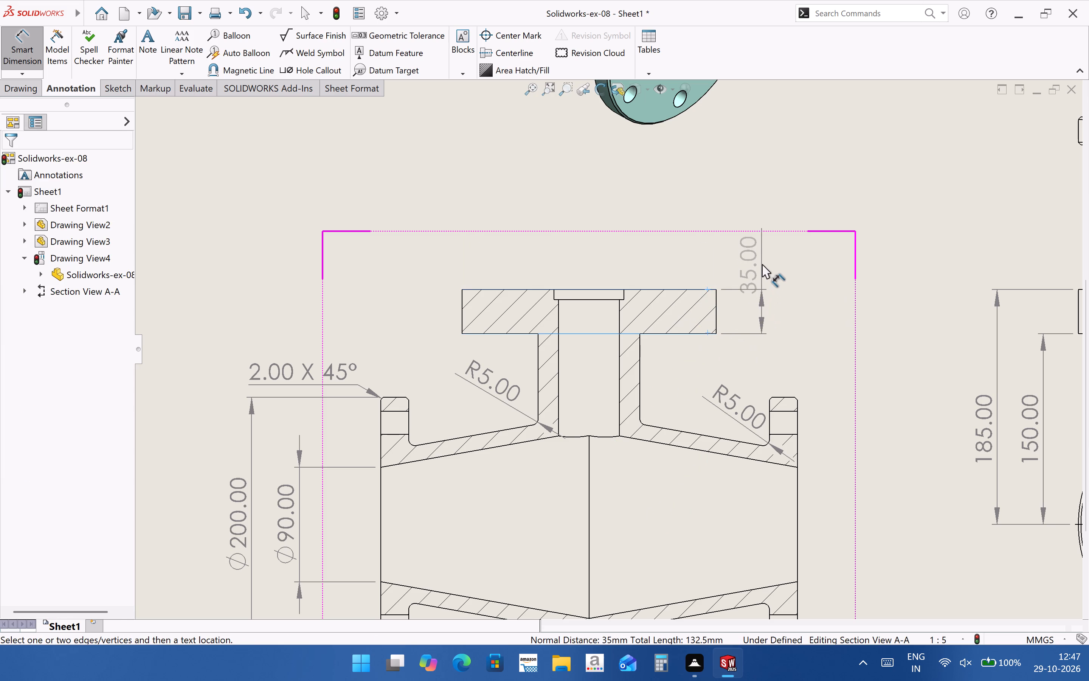
{"action": "left_click", "coordinate": [765, 252]}
{"action": "left_click", "coordinate": [814, 302]}
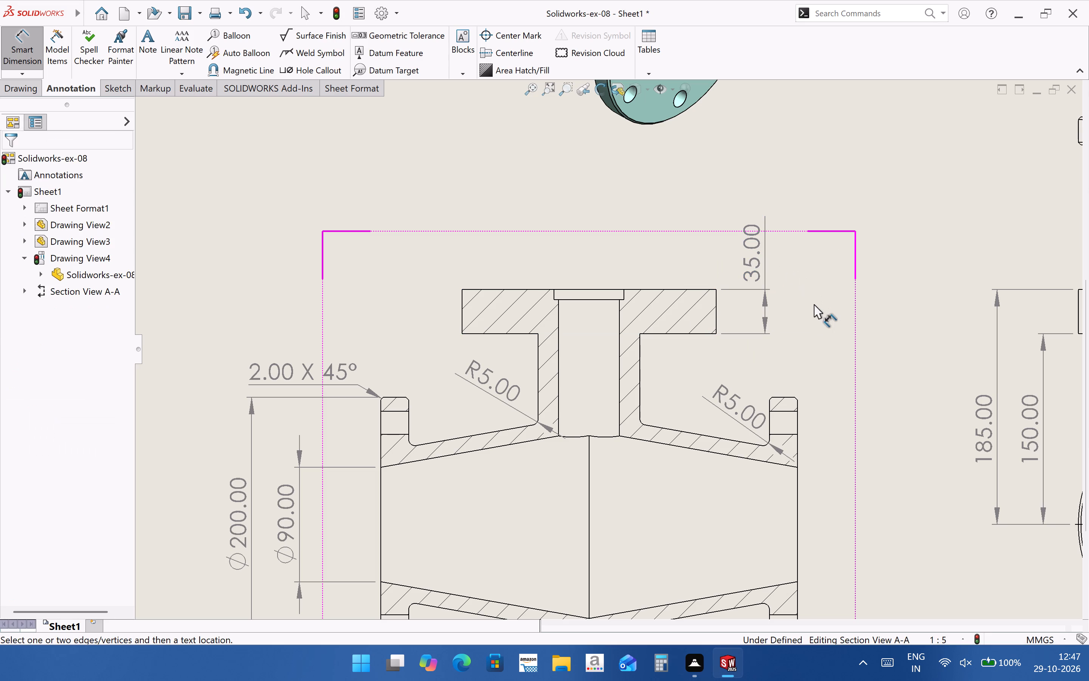
Dimension the diameter of the vertical neck bore in Section A-A, placing it above the top flange.
{"action": "scroll", "coordinate": [595, 293], "scroll_direction": "down", "scroll_amount": 3}
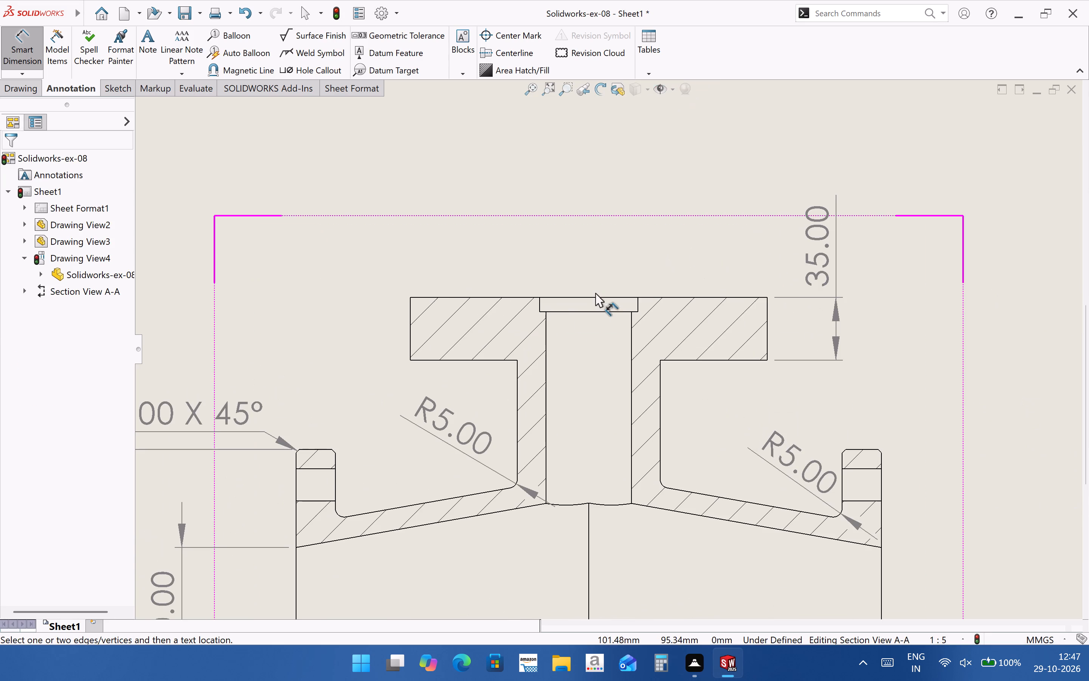
{"action": "left_click", "coordinate": [547, 348]}
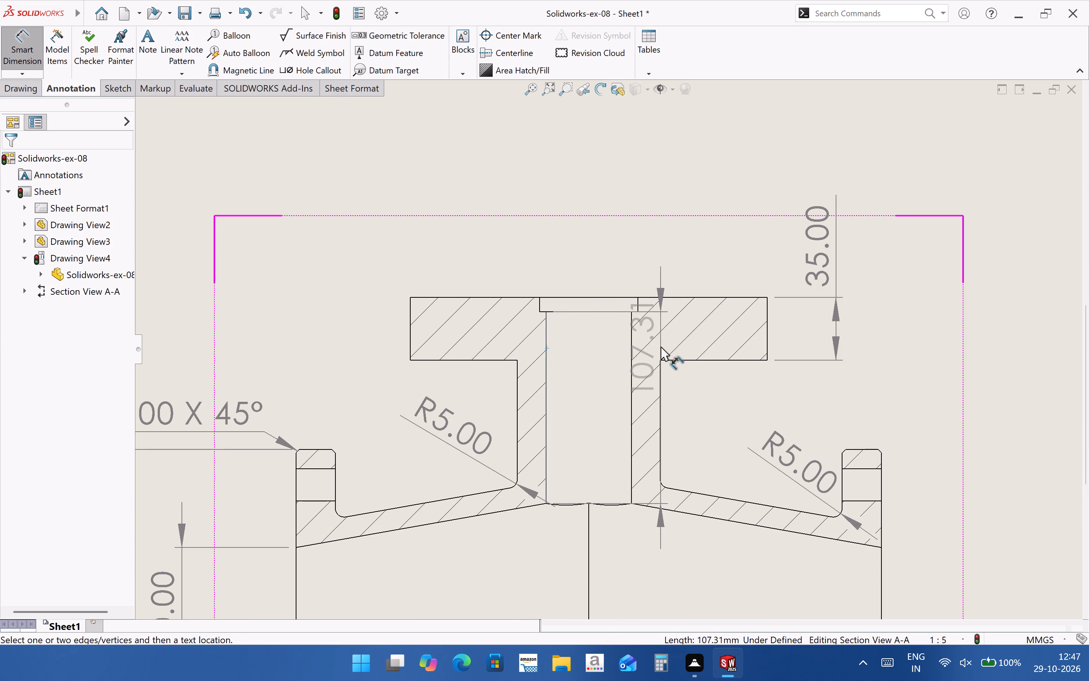
{"action": "left_click", "coordinate": [631, 344]}
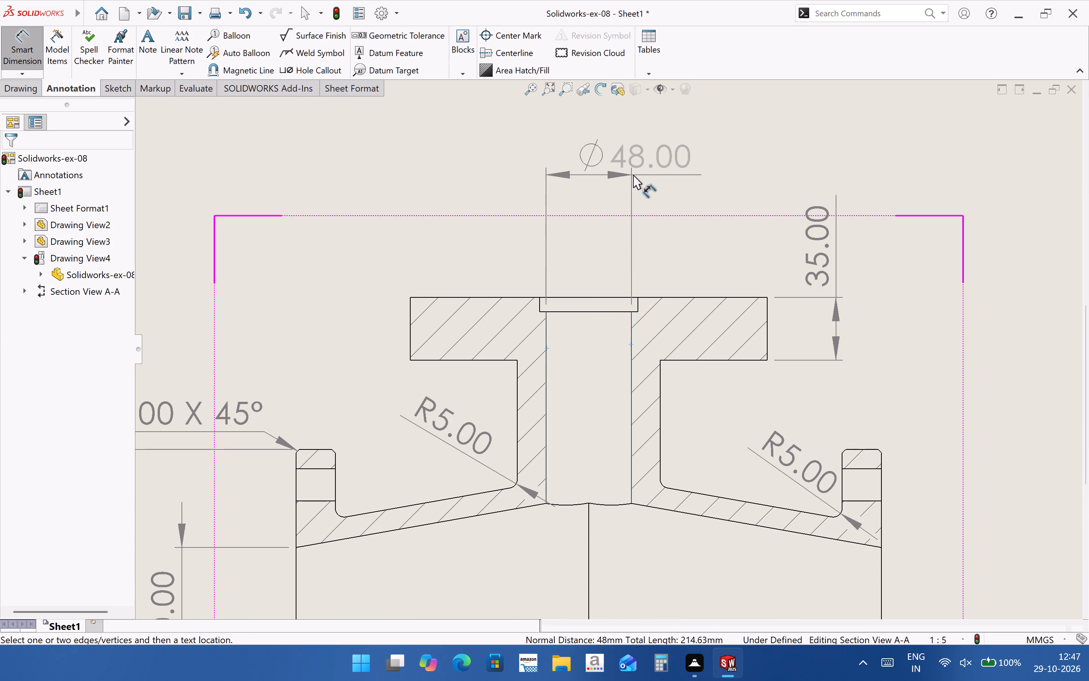
{"action": "left_click", "coordinate": [636, 177]}
{"action": "left_click", "coordinate": [695, 246]}
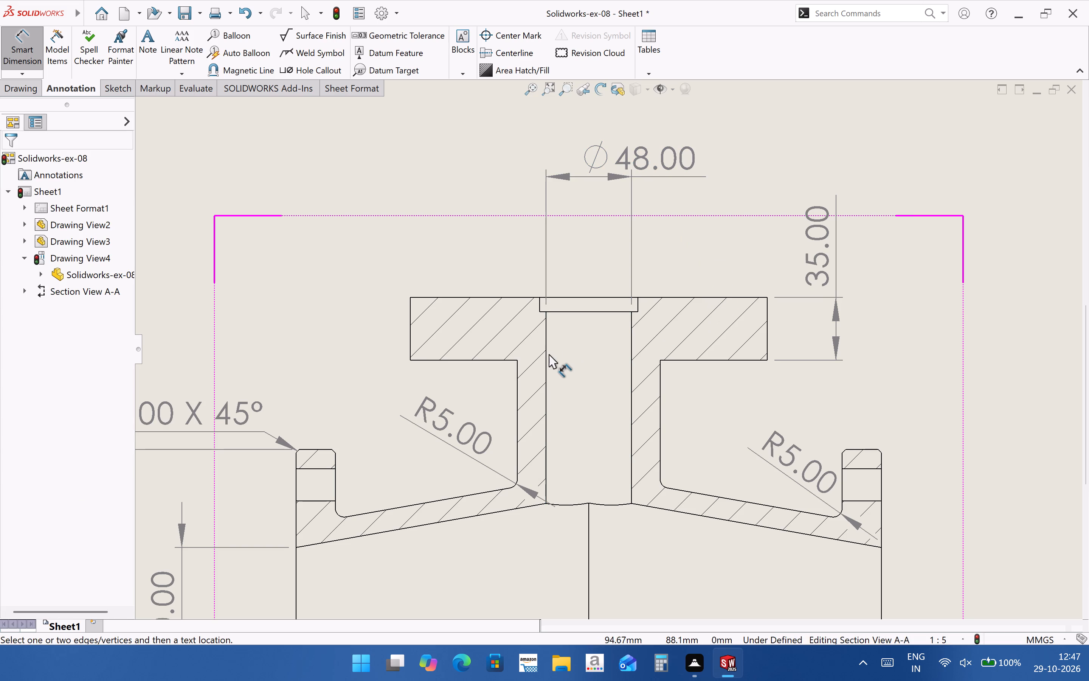
Dimension the diameter of the shallow counterbore in the top flange, with its text above and left of the neck bore dimension.
{"action": "scroll", "coordinate": [571, 309], "scroll_direction": "down", "scroll_amount": 2}
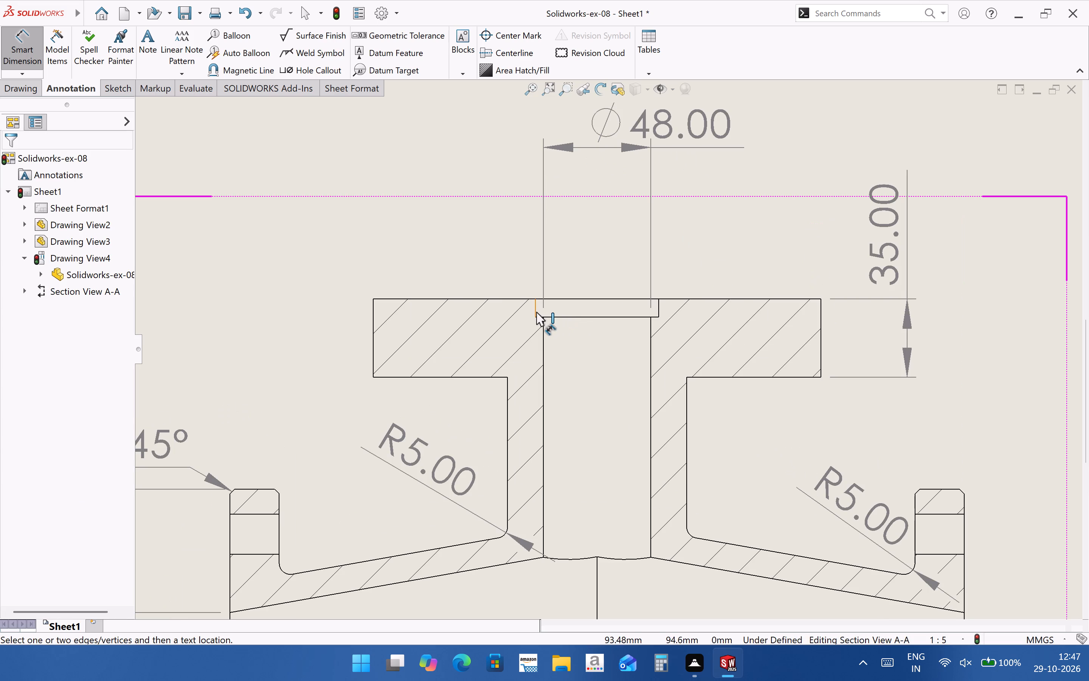
{"action": "left_click", "coordinate": [536, 312]}
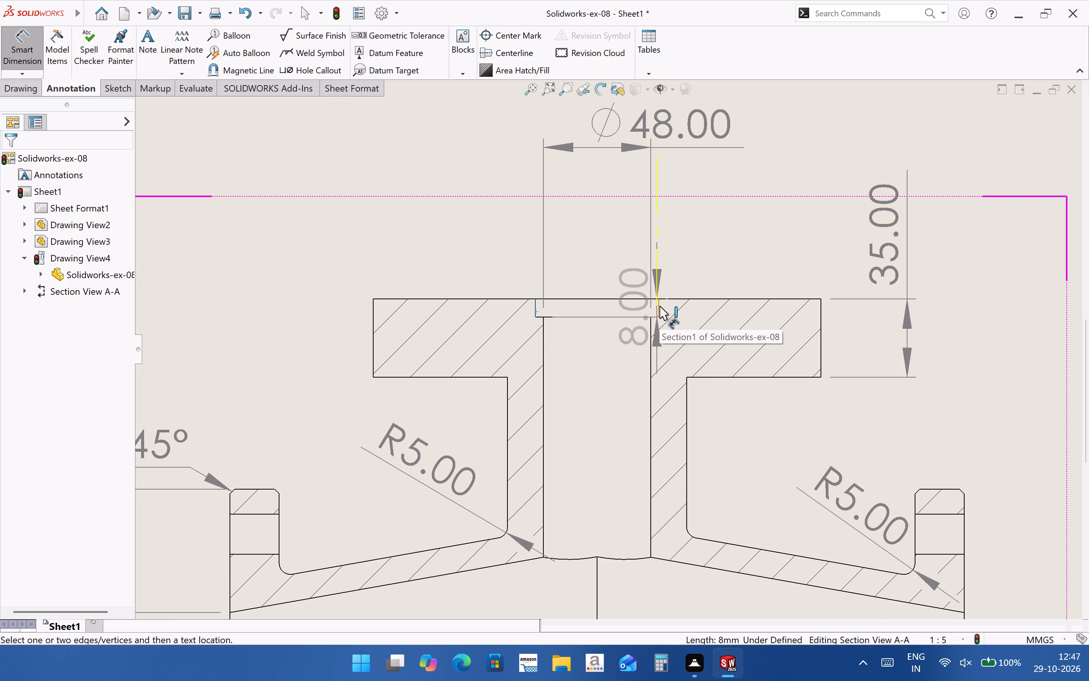
{"action": "left_click", "coordinate": [659, 306]}
{"action": "scroll", "coordinate": [566, 254], "scroll_direction": "up", "scroll_amount": 4}
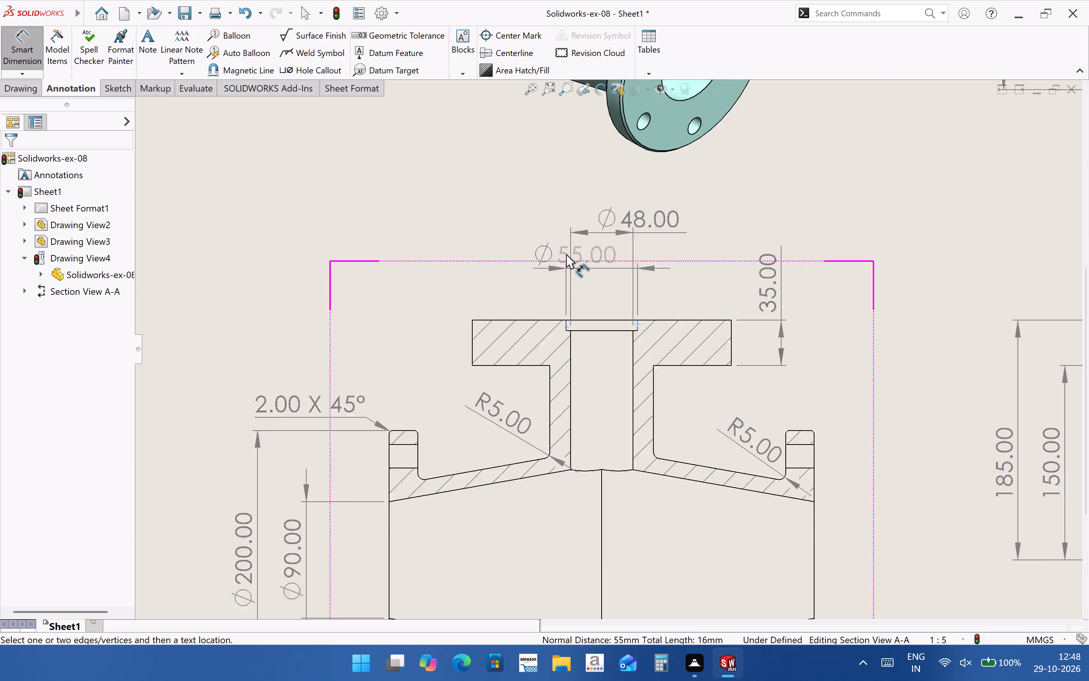
{"action": "scroll", "coordinate": [566, 254], "scroll_direction": "up", "scroll_amount": 1}
{"action": "left_click", "coordinate": [521, 243]}
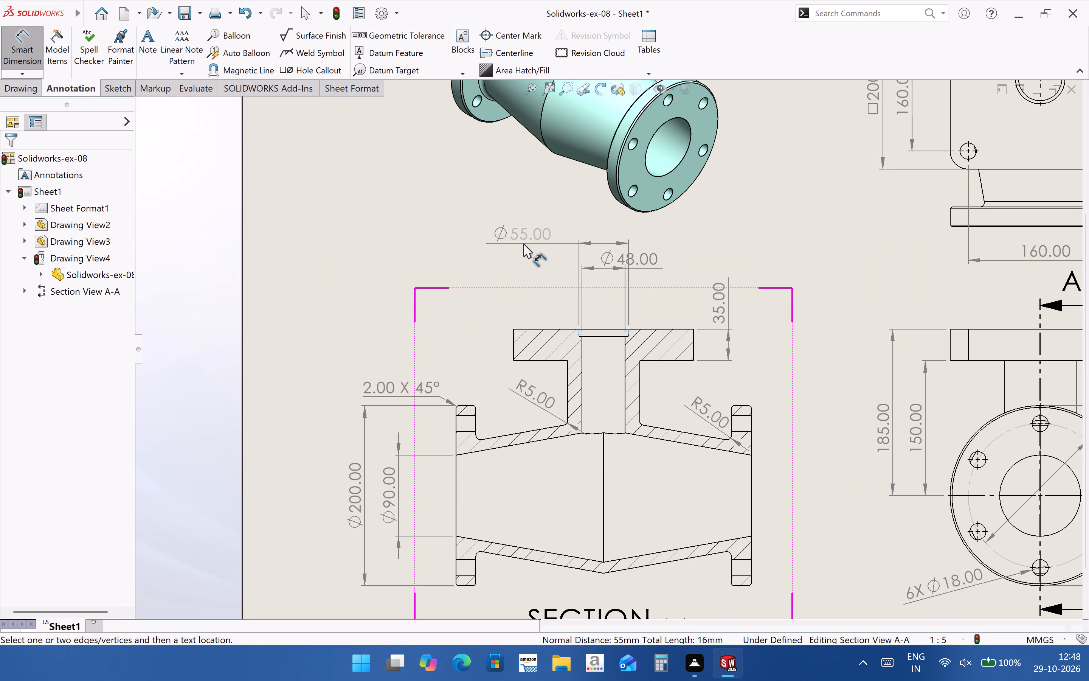
Move the Ø48.00 bore dimension text left so it sits directly below the Ø55.00 text.
{"action": "left_click_drag", "start_coordinate": [643, 256], "coordinate": [543, 263]}
{"action": "left_click", "coordinate": [542, 263]}
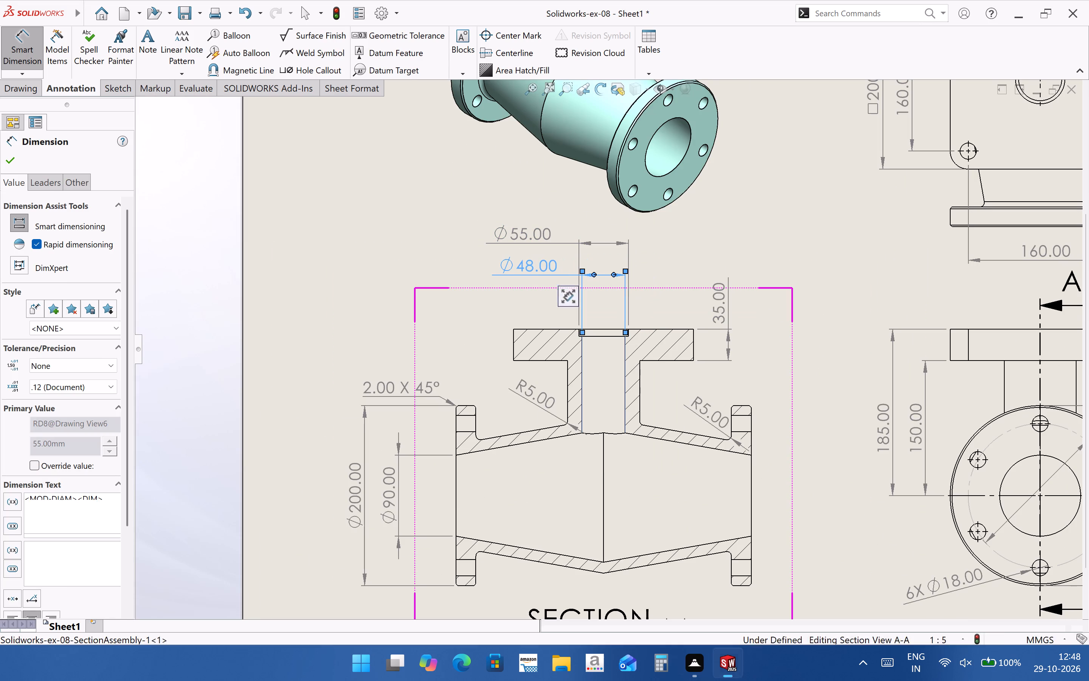
{"action": "left_click", "coordinate": [728, 260]}
Dimension the outer diameter of the vertical neck in Section A-A, placing it above the Ø55.00 dimension.
{"action": "scroll", "coordinate": [604, 348], "scroll_direction": "down", "scroll_amount": 3}
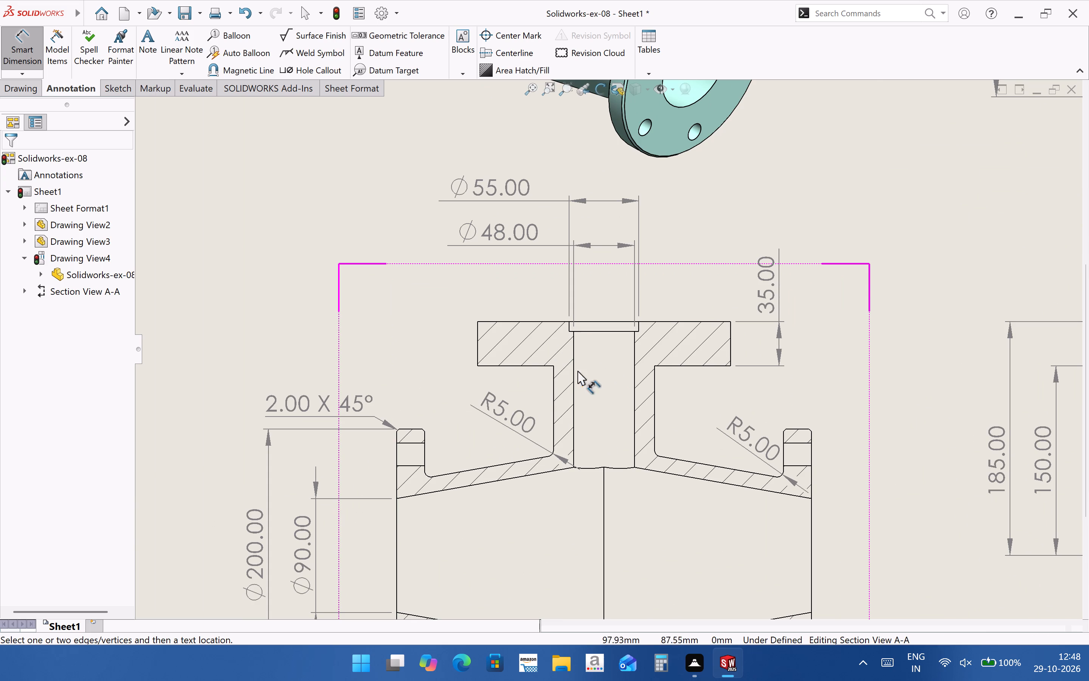
{"action": "left_click", "coordinate": [552, 386]}
{"action": "left_click", "coordinate": [553, 386]}
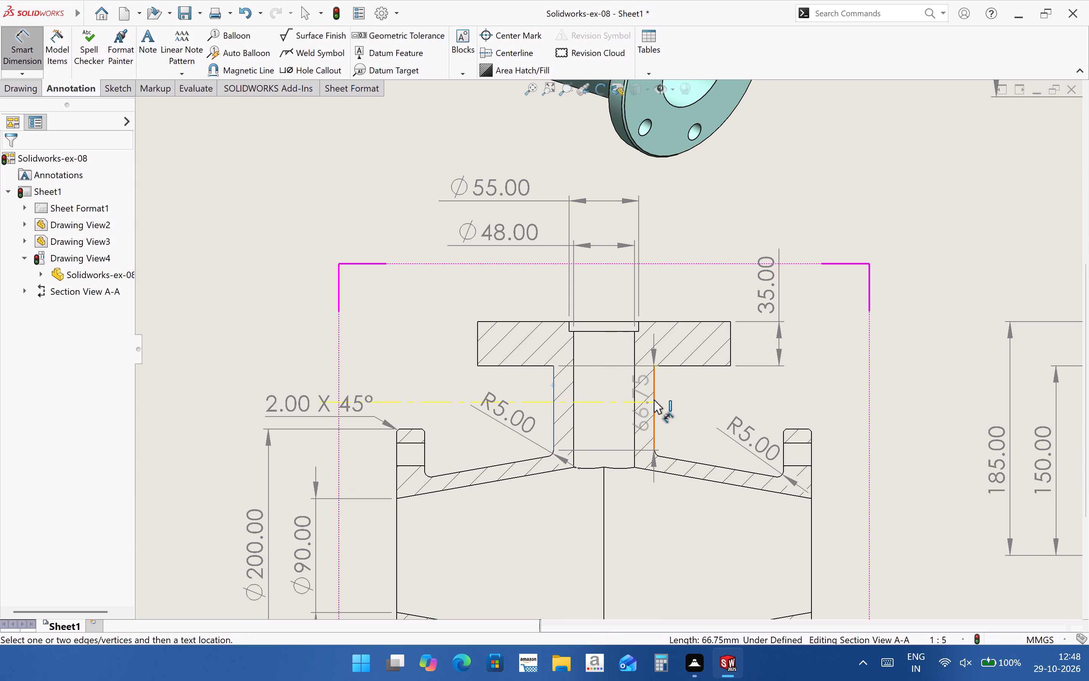
{"action": "left_click", "coordinate": [656, 400]}
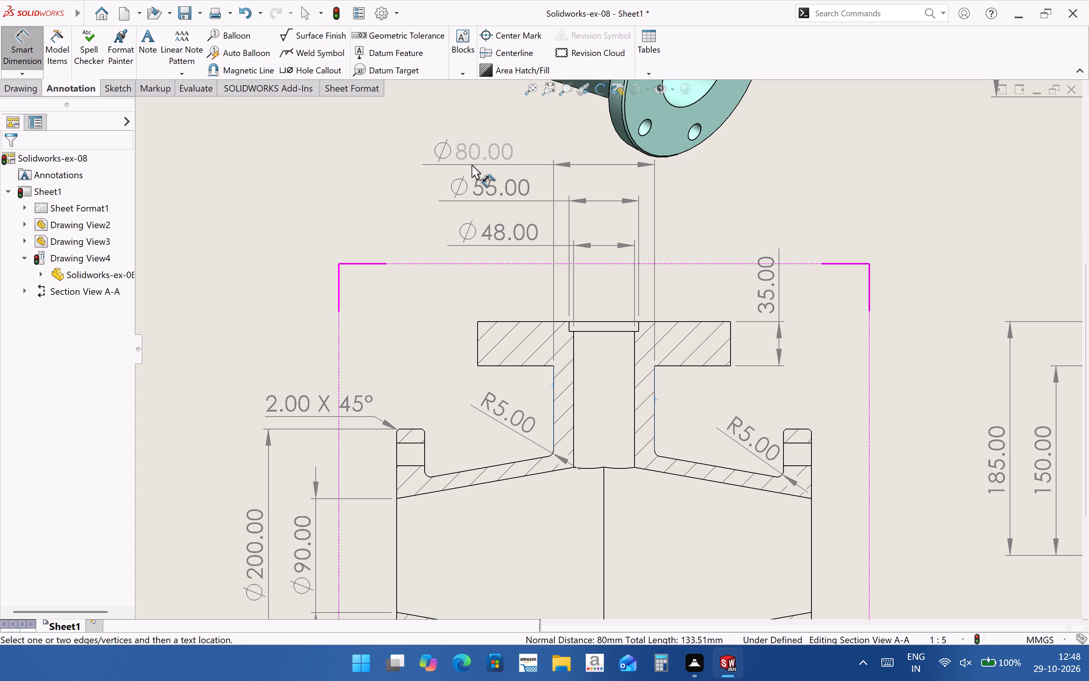
{"action": "left_click", "coordinate": [472, 165]}
{"action": "left_click", "coordinate": [738, 224]}
Lower the stacked Ø48.00, Ø55.00 and Ø80.00 dimensions closer to the top flange in Section A-A.
{"action": "scroll", "coordinate": [616, 372], "scroll_direction": "up", "scroll_amount": 4}
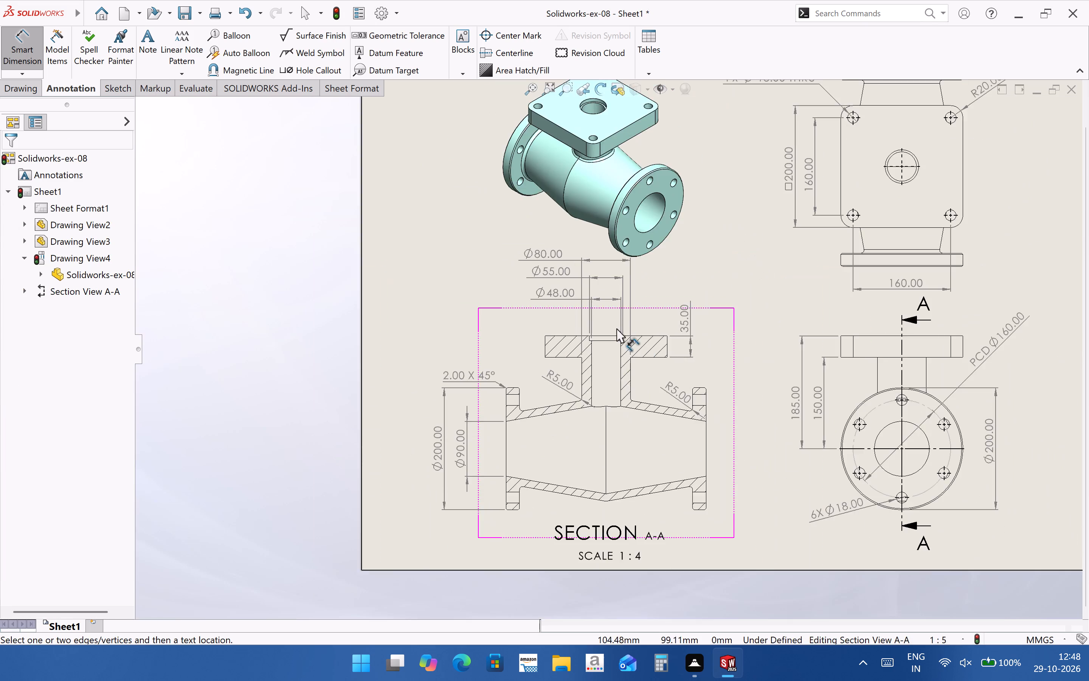
{"action": "scroll", "coordinate": [616, 328], "scroll_direction": "up", "scroll_amount": 2}
{"action": "scroll", "coordinate": [600, 247], "scroll_direction": "down", "scroll_amount": 3}
{"action": "scroll", "coordinate": [633, 356], "scroll_direction": "down", "scroll_amount": 3}
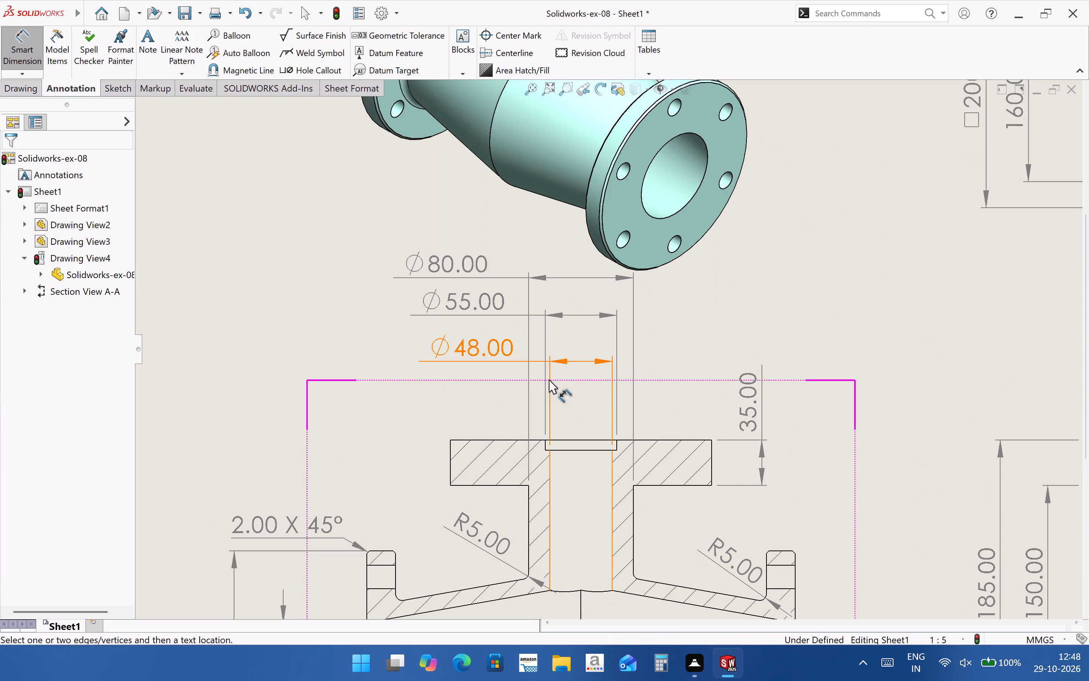
{"action": "left_click_drag", "start_coordinate": [485, 356], "coordinate": [484, 400]}
{"action": "left_click_drag", "start_coordinate": [474, 300], "coordinate": [484, 343]}
{"action": "left_click_drag", "start_coordinate": [464, 271], "coordinate": [475, 311]}
{"action": "left_click", "coordinate": [792, 304]}
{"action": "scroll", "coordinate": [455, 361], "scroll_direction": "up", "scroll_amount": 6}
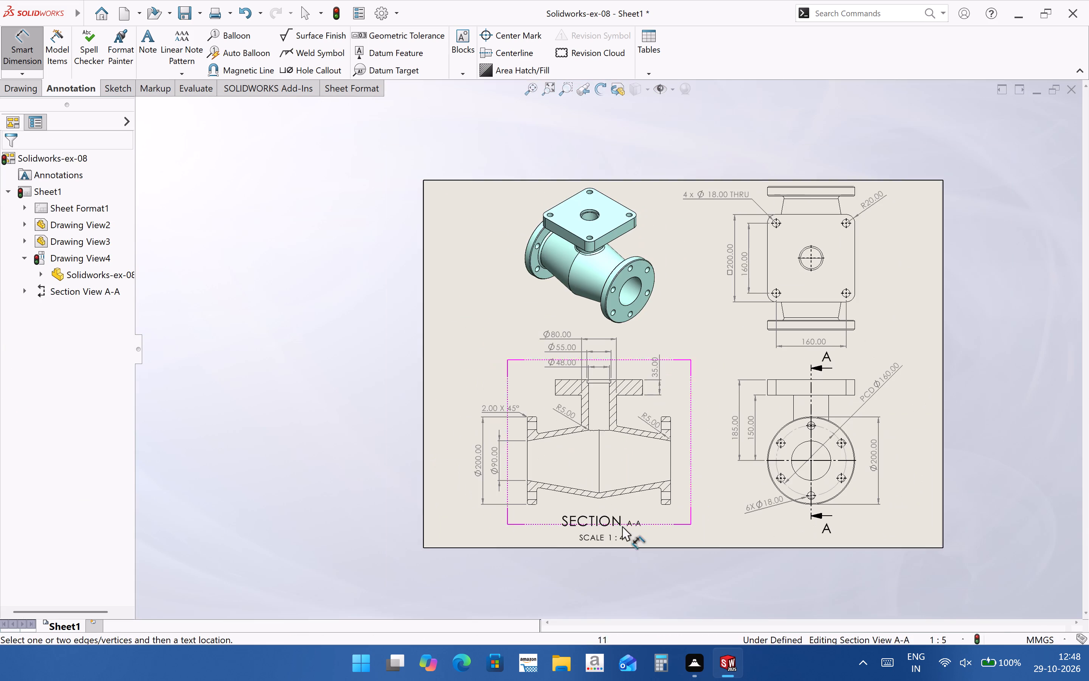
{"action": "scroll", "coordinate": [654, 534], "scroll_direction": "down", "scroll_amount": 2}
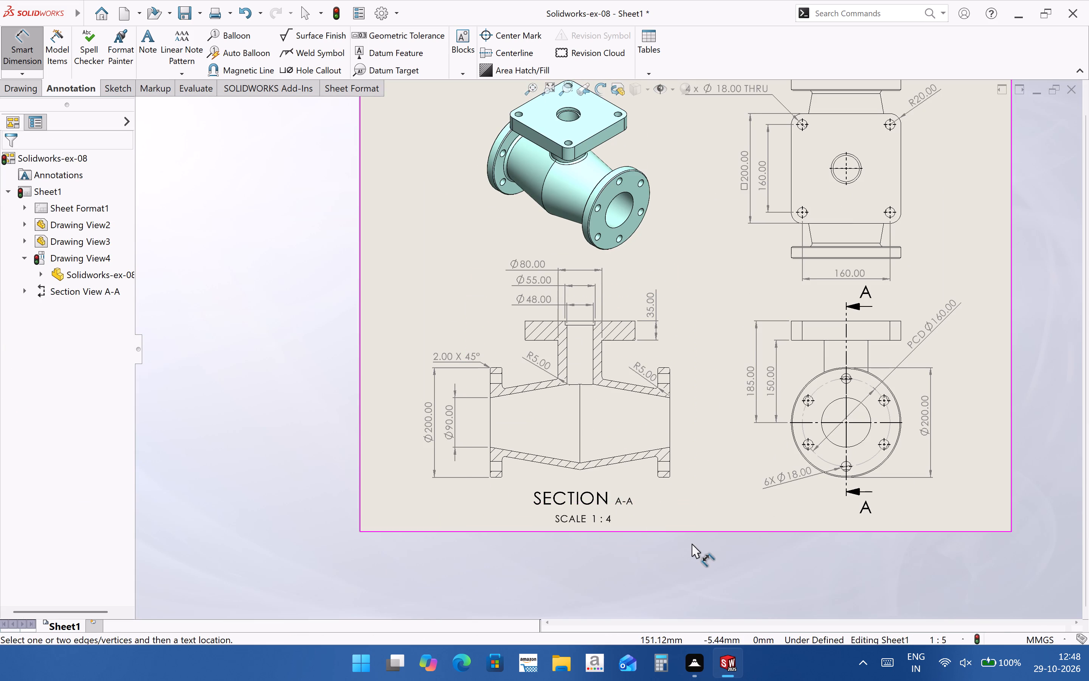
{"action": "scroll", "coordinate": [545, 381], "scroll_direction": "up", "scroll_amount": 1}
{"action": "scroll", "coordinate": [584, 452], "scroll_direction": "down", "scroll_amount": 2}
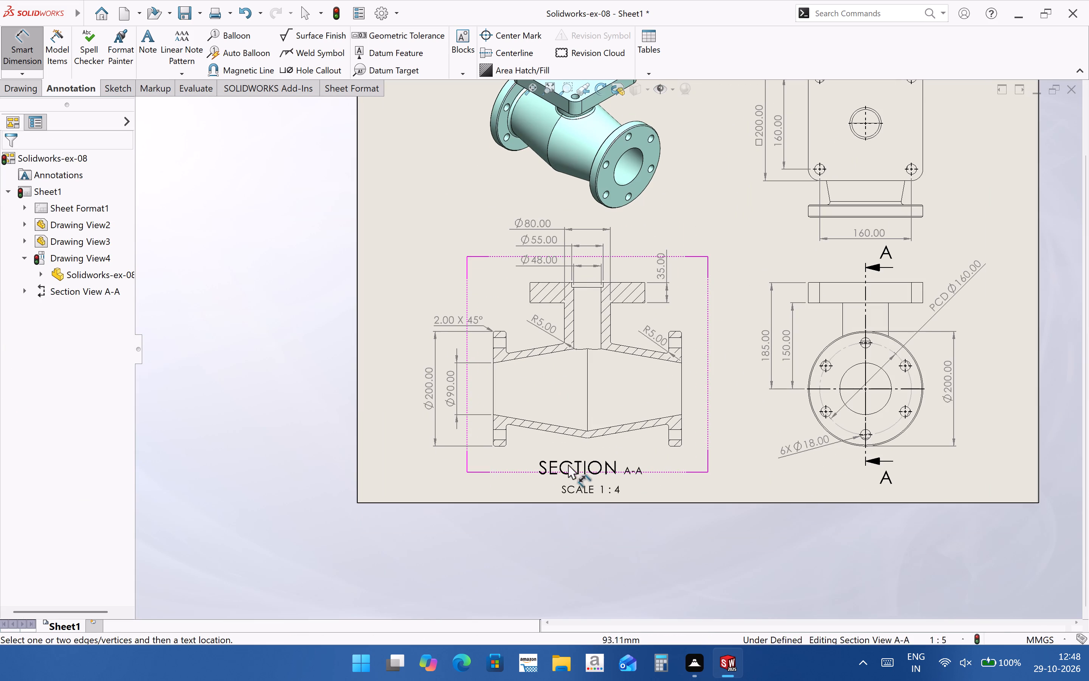
Dimension the distance from the left flange face to the body's centre edge, placing it below Section A-A.
{"action": "left_click", "coordinate": [492, 396]}
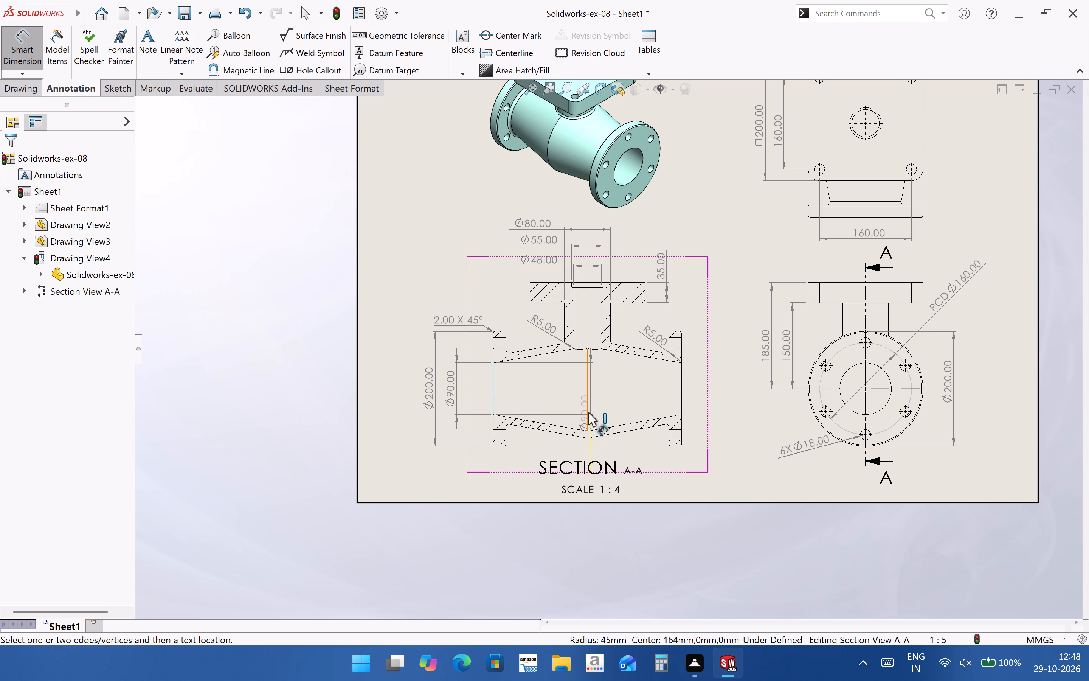
{"action": "left_click", "coordinate": [586, 408]}
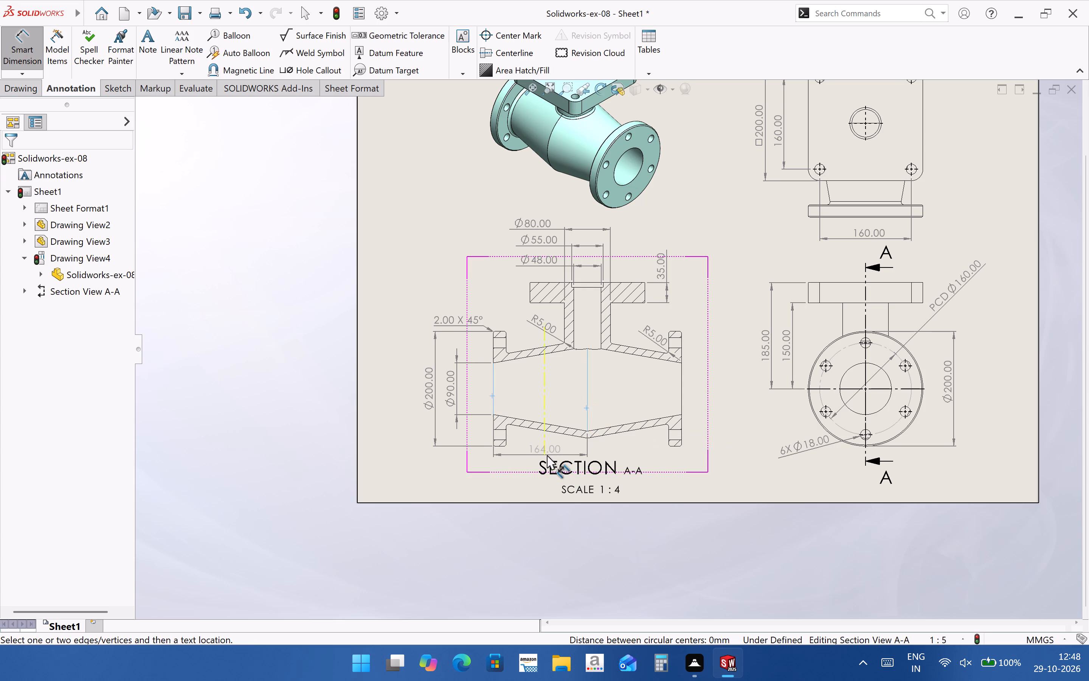
{"action": "left_click", "coordinate": [547, 455]}
{"action": "left_click", "coordinate": [698, 486]}
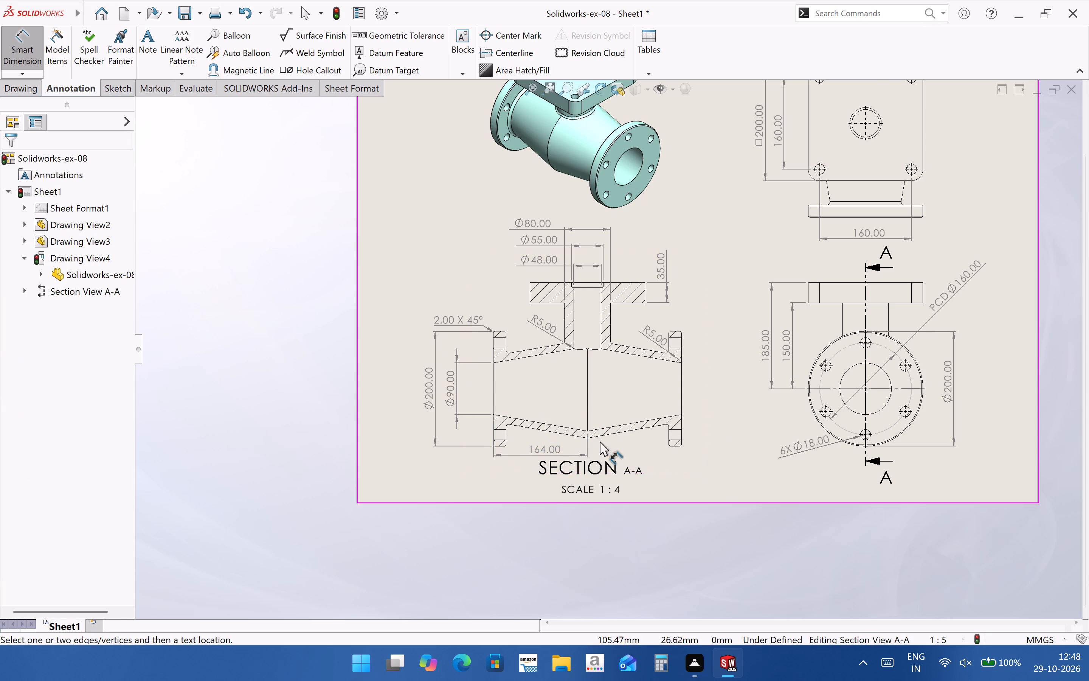
Dimension the overall length between the two outer flange faces in Section A-A, placing it below the 164.00 dimension.
{"action": "scroll", "coordinate": [600, 442], "scroll_direction": "down", "scroll_amount": 3}
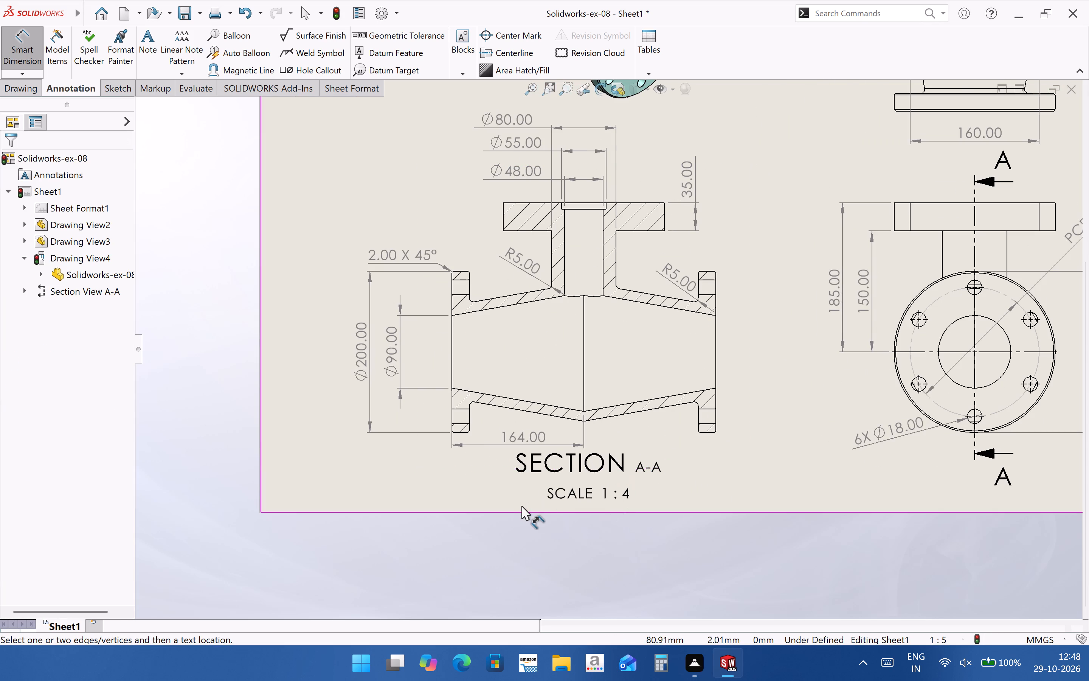
{"action": "scroll", "coordinate": [521, 506], "scroll_direction": "up", "scroll_amount": 1}
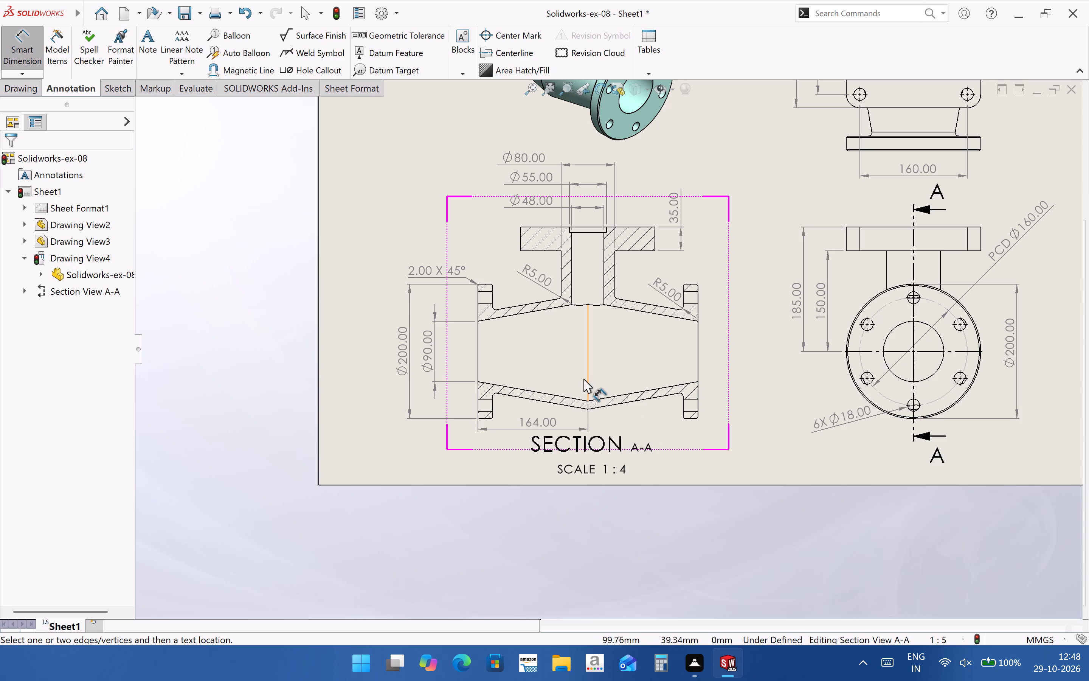
{"action": "left_click", "coordinate": [479, 368]}
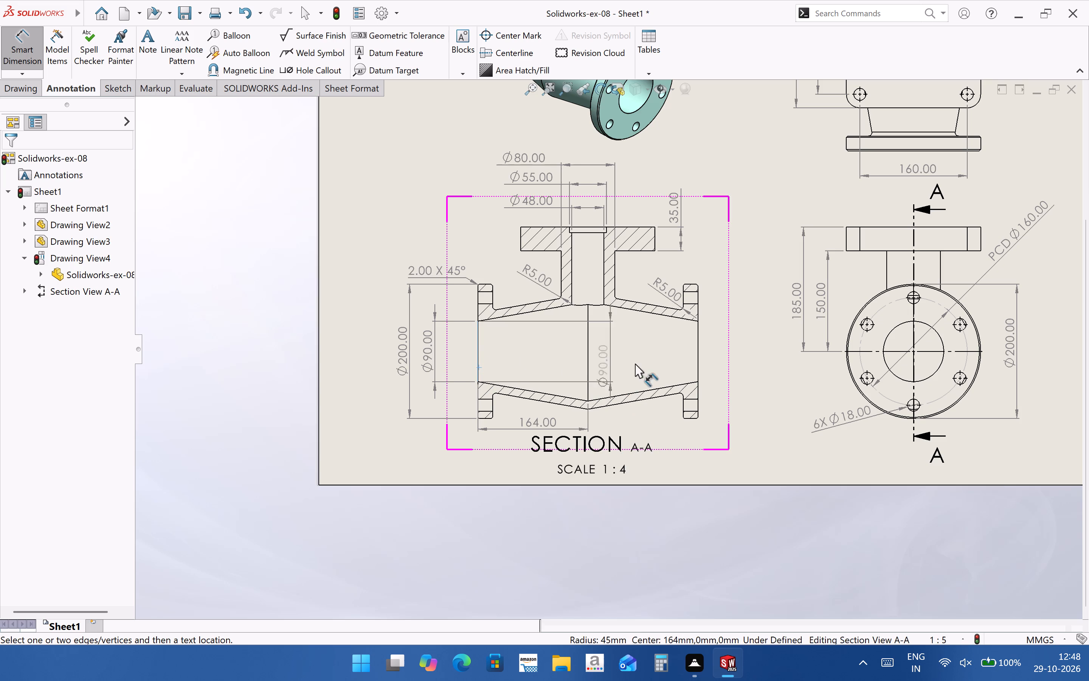
{"action": "left_click", "coordinate": [697, 352]}
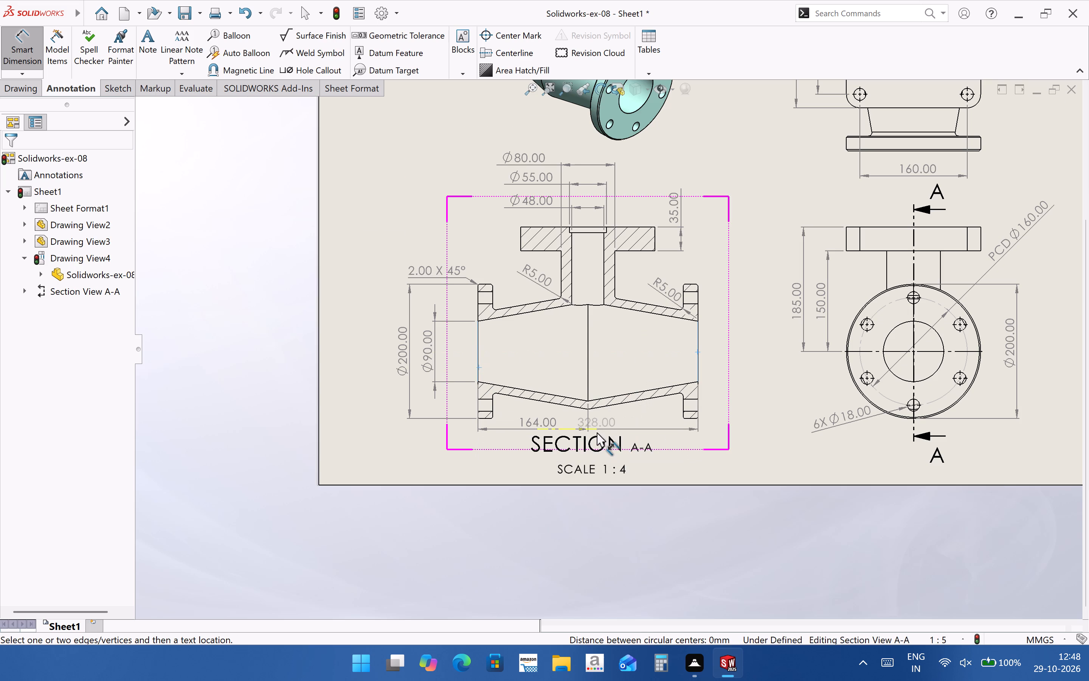
{"action": "scroll", "coordinate": [597, 432], "scroll_direction": "down", "scroll_amount": 7}
{"action": "left_click", "coordinate": [576, 433]}
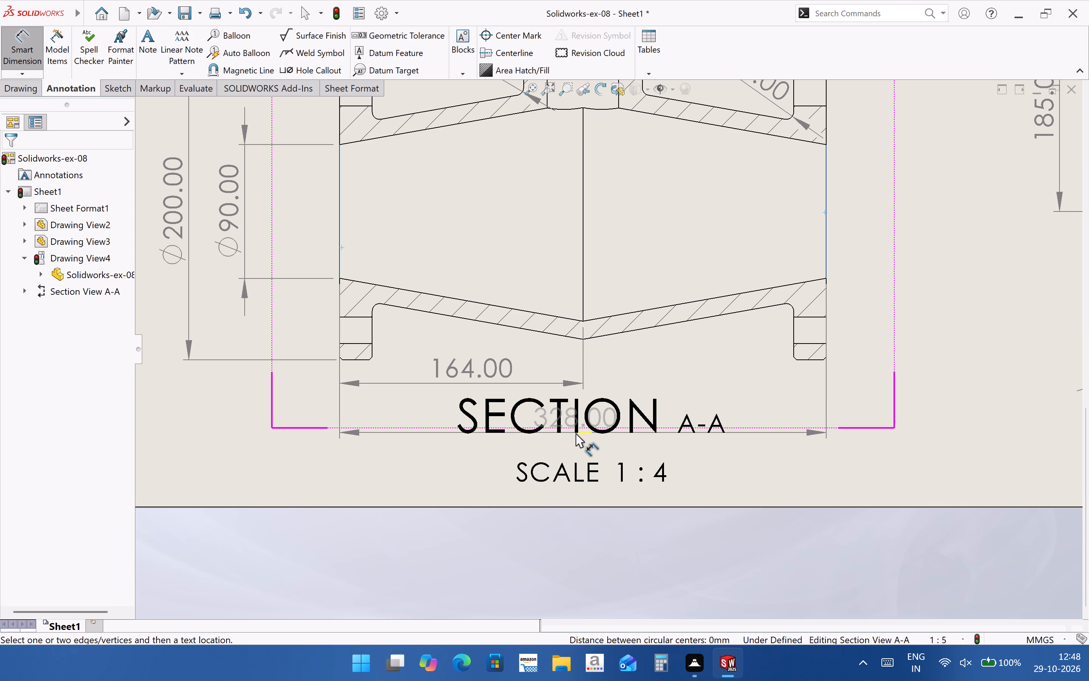
{"action": "left_click", "coordinate": [720, 462]}
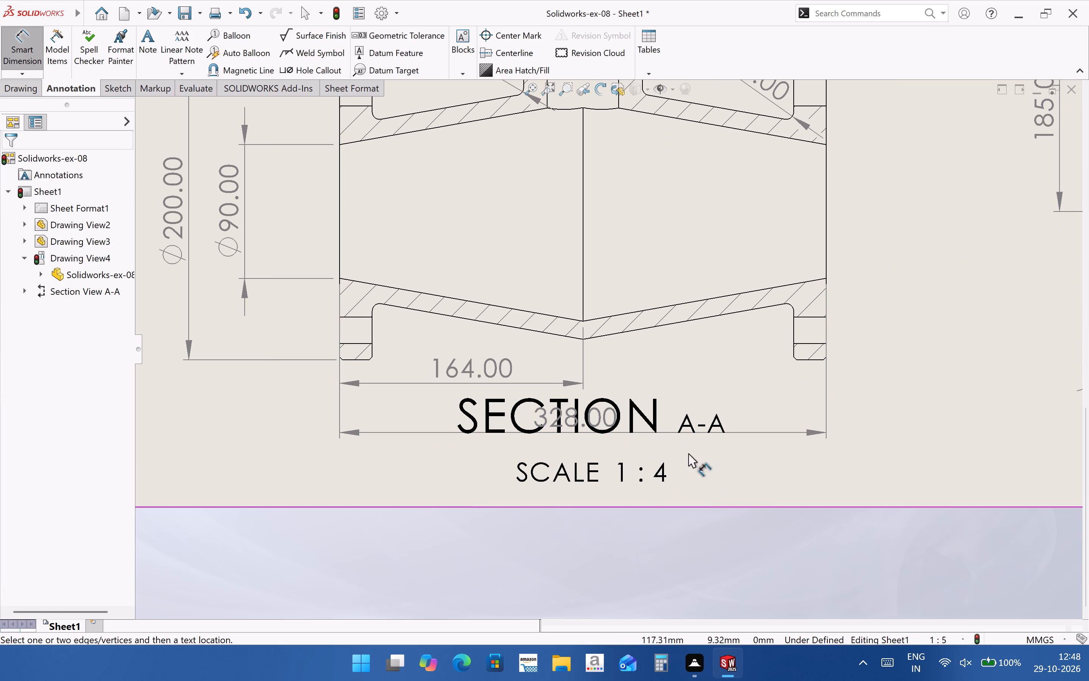
{"action": "scroll", "coordinate": [613, 499], "scroll_direction": "up", "scroll_amount": 2}
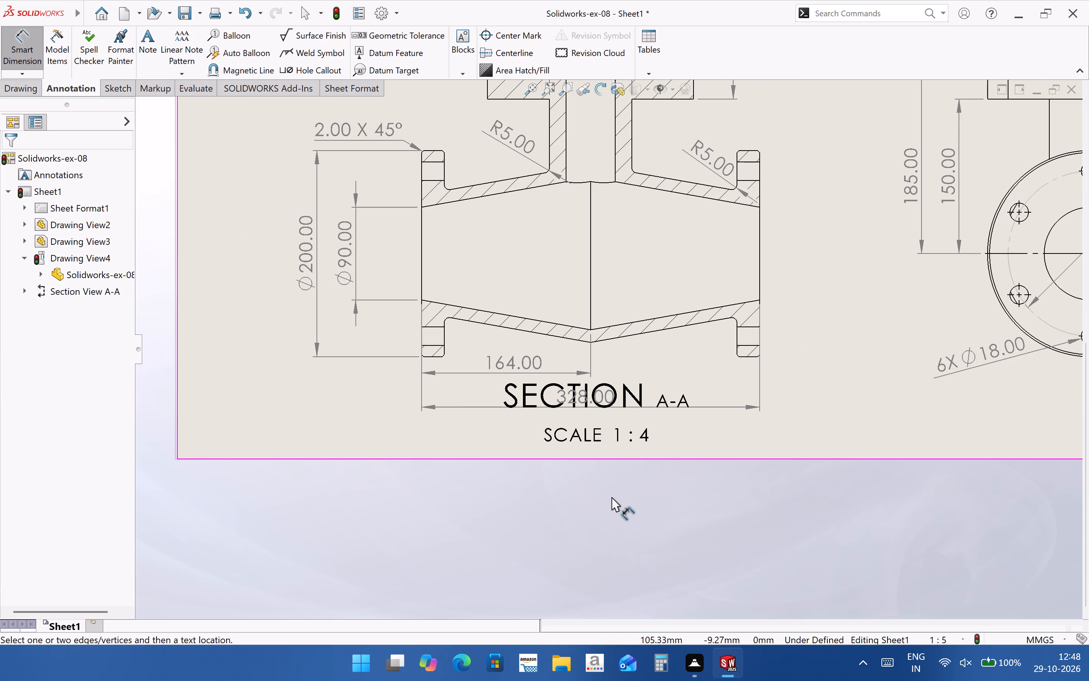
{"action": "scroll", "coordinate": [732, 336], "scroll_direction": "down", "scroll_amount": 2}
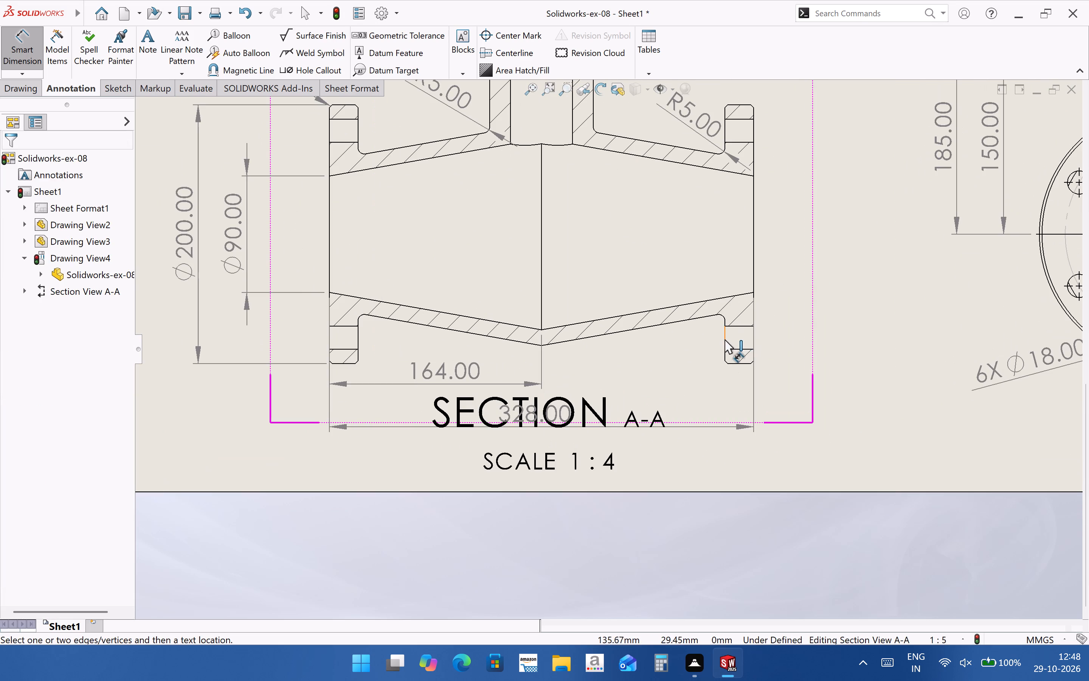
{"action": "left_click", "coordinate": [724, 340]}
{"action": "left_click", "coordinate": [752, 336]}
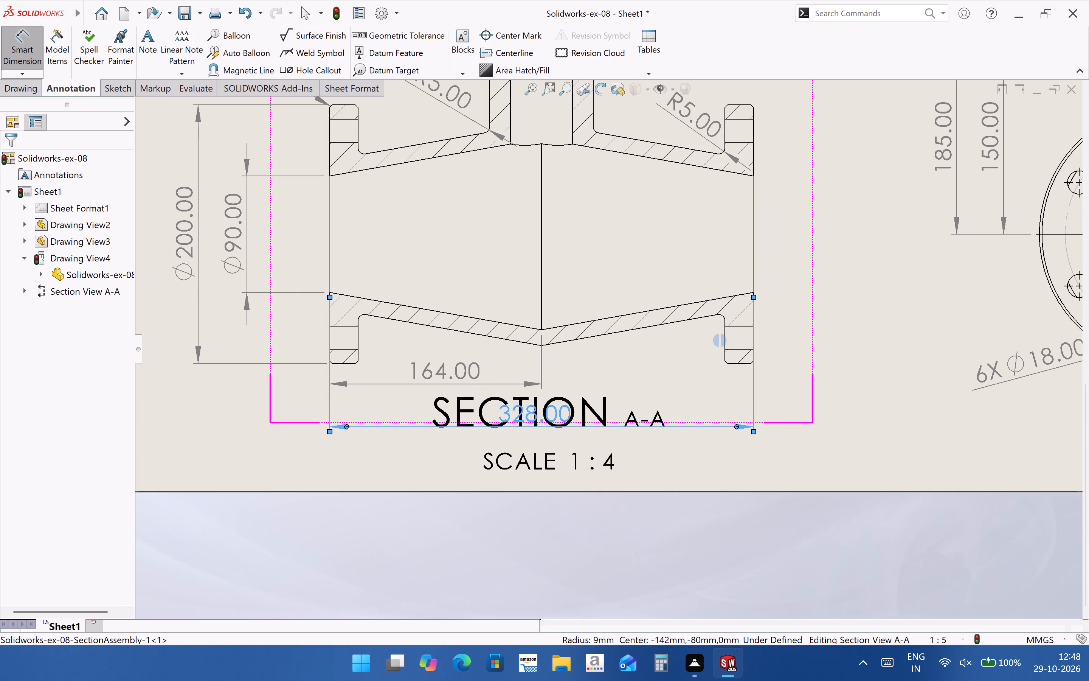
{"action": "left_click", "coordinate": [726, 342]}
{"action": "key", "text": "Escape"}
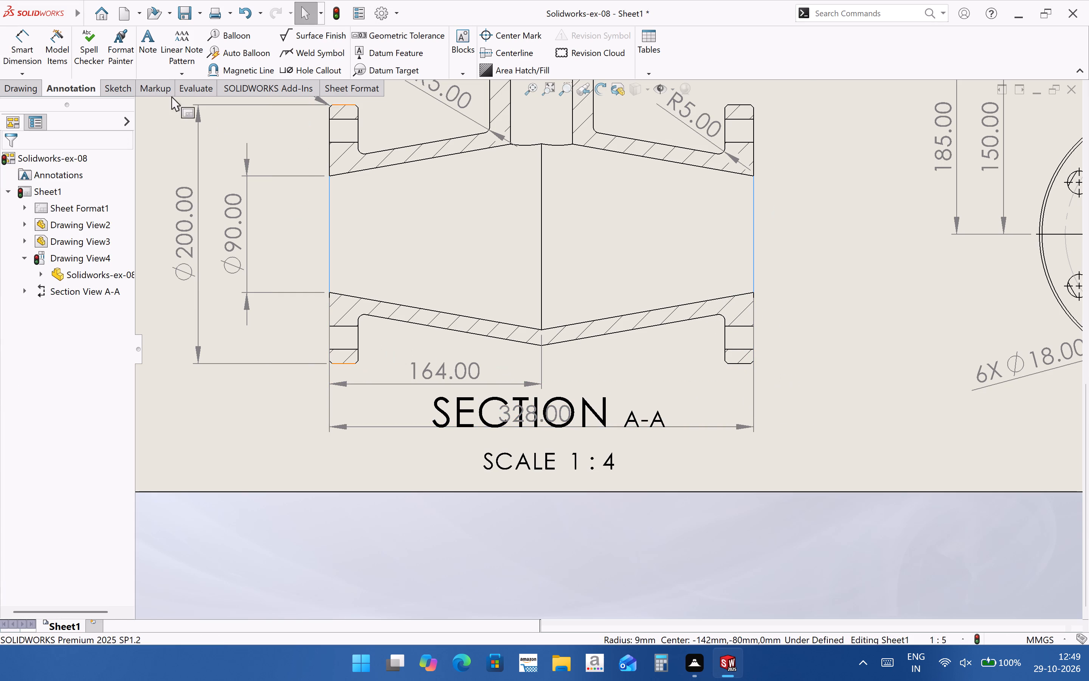
Dimension the thickness of the left pipe flange in Section A-A, with its text below and left of the flange.
{"action": "left_click", "coordinate": [20, 54]}
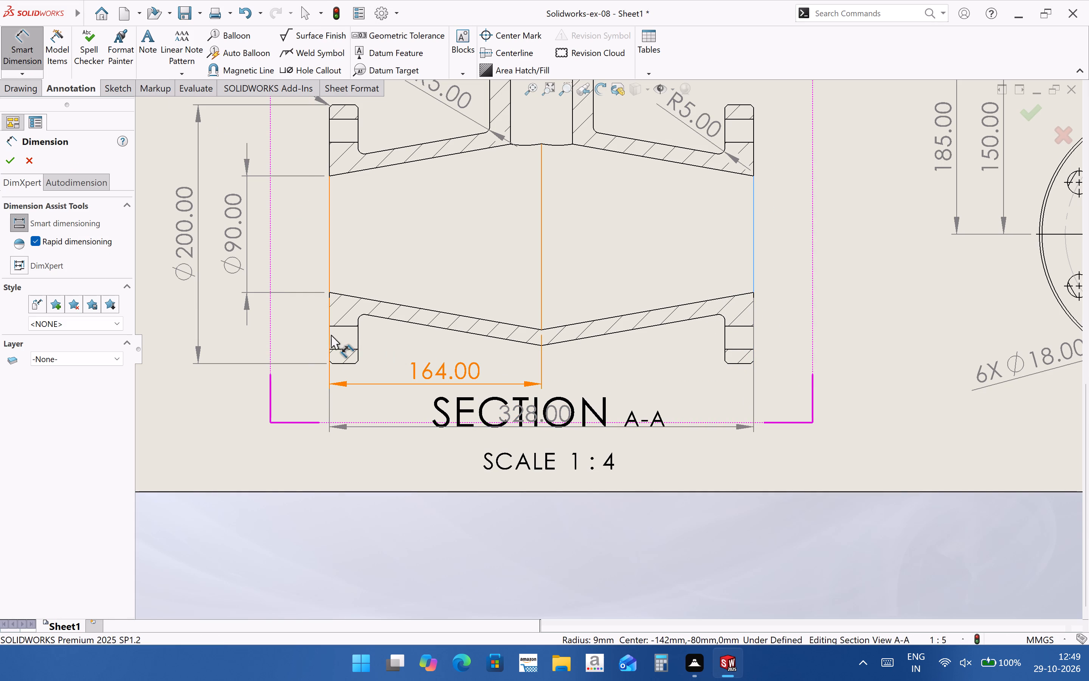
{"action": "left_click", "coordinate": [359, 337]}
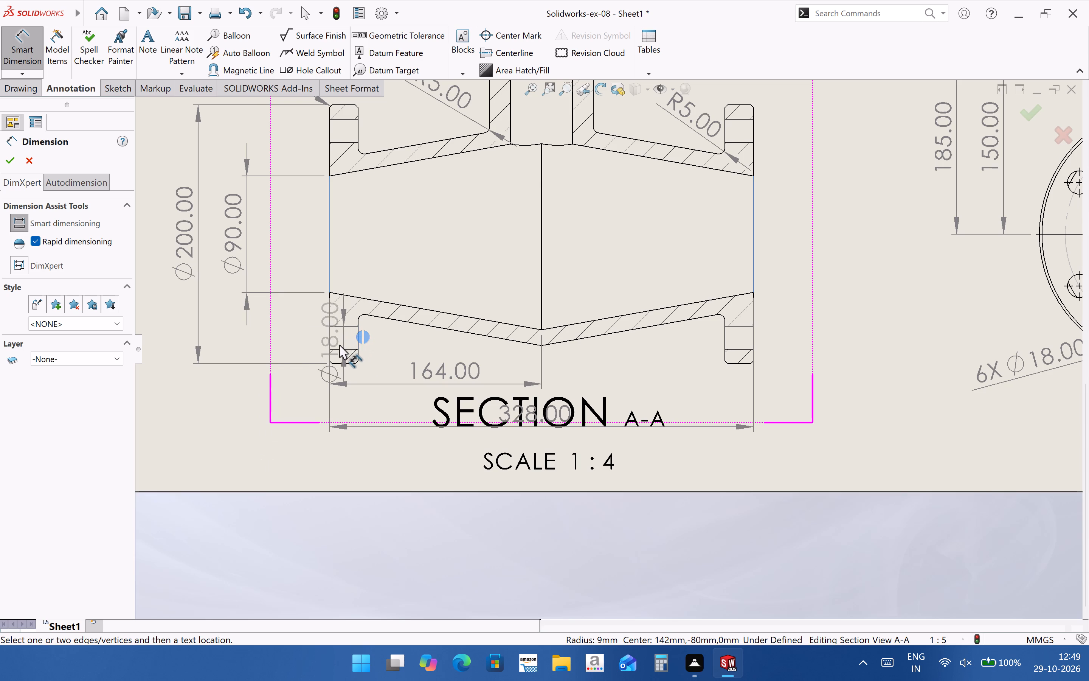
{"action": "left_click", "coordinate": [330, 339], "text": "ctrl"}
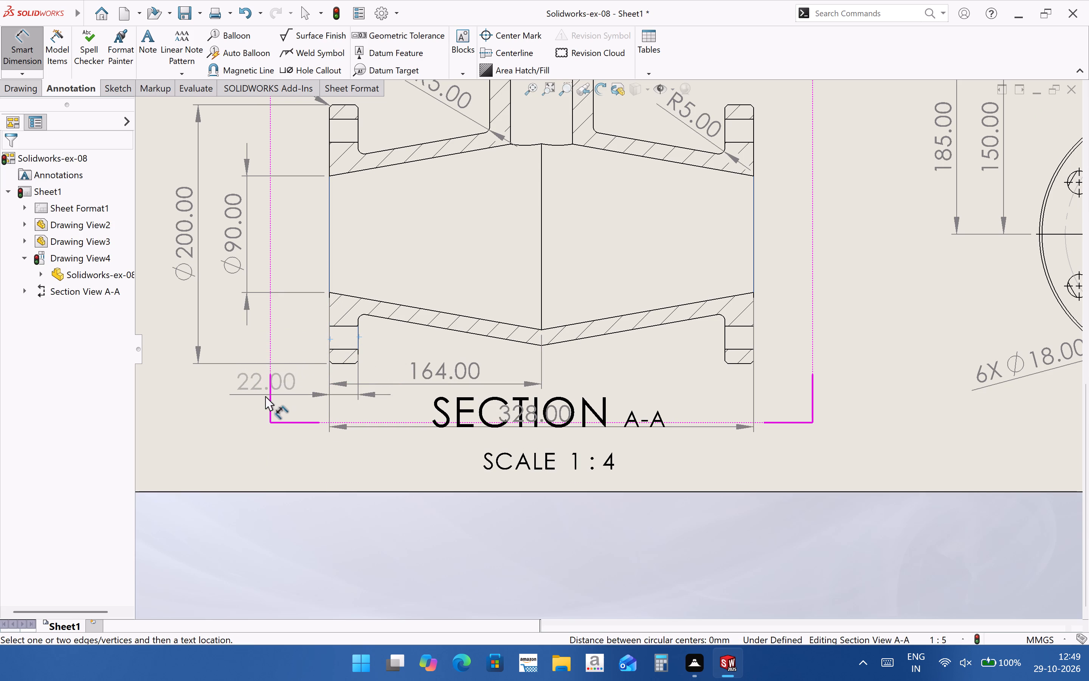
{"action": "scroll", "coordinate": [278, 420], "scroll_direction": "up", "scroll_amount": 2}
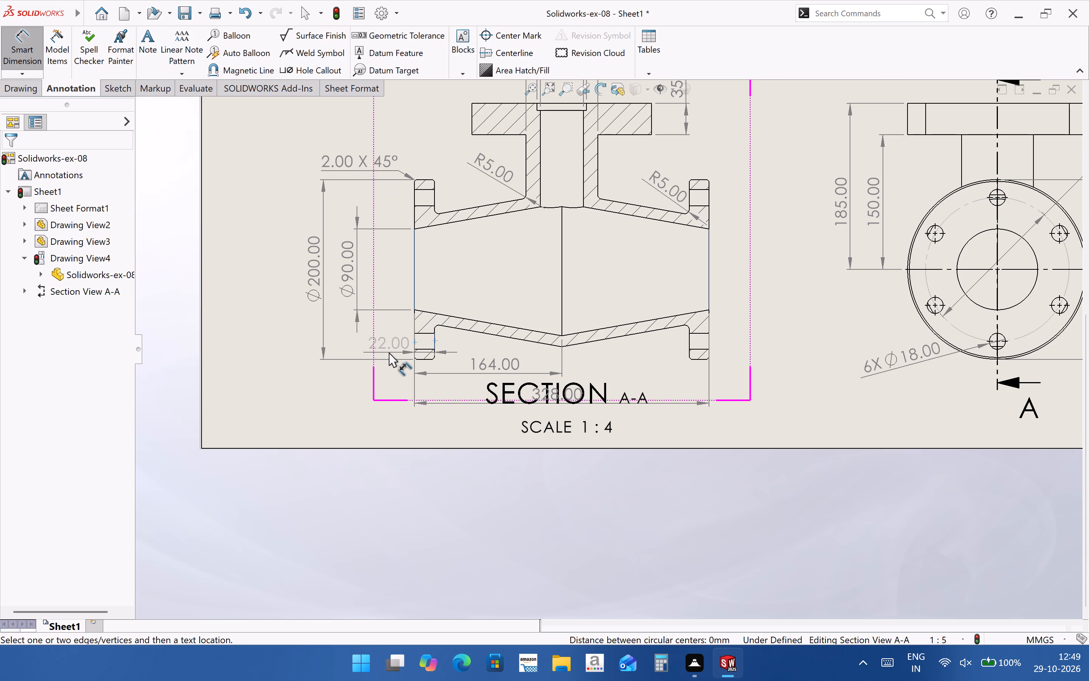
{"action": "left_click", "coordinate": [384, 379]}
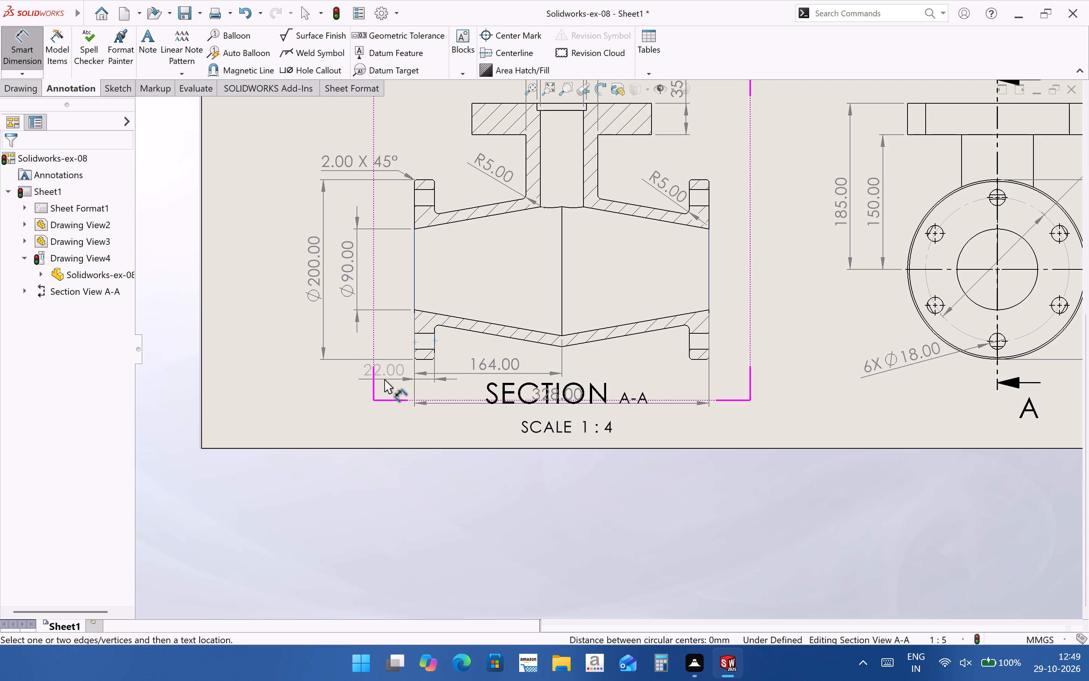
{"action": "key", "text": "Escape"}
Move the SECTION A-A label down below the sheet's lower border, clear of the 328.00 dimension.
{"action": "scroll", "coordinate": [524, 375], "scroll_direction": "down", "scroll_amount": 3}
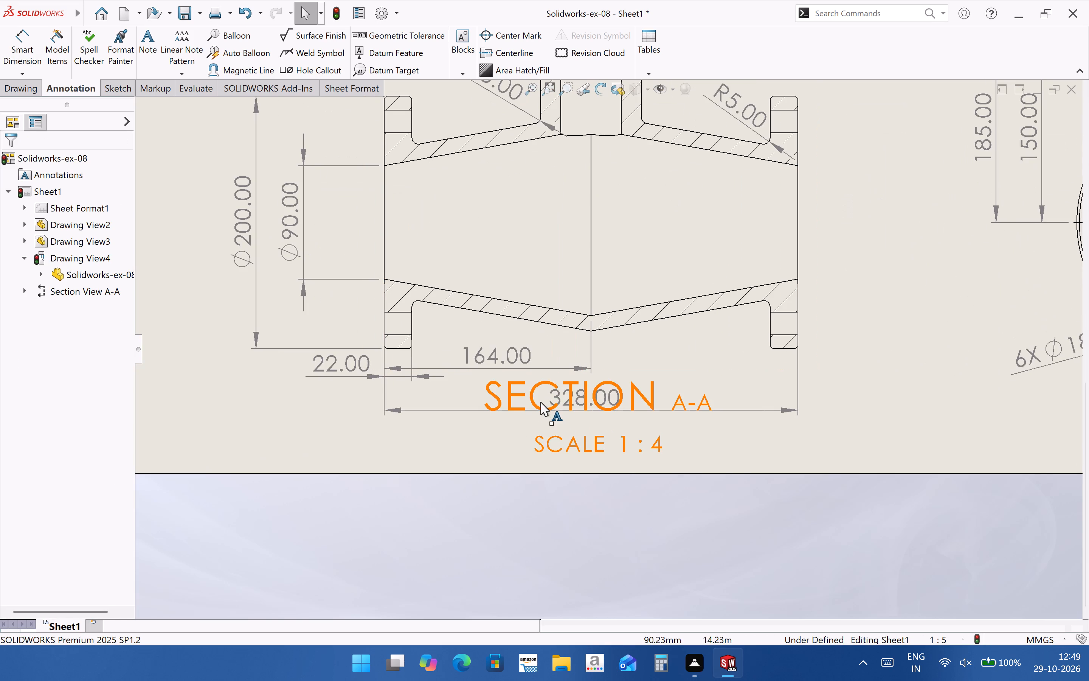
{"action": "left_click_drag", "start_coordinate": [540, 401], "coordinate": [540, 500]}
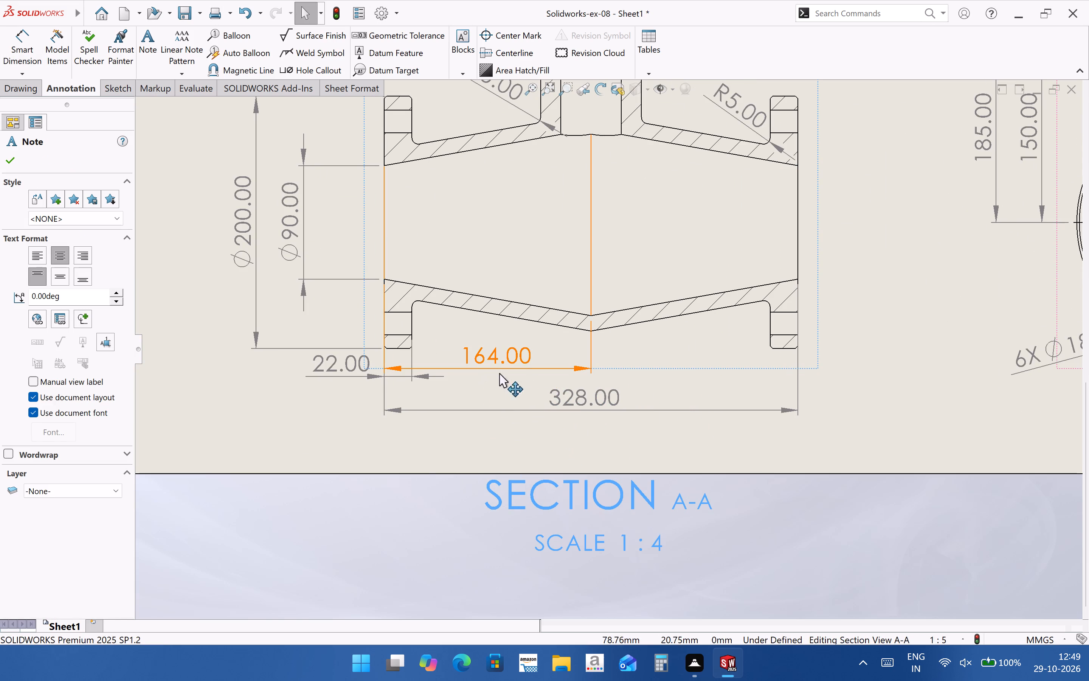
Lower the 328.00, 164.00 and 22.00 dimensions and space them out in rows below Section A-A.
{"action": "left_click_drag", "start_coordinate": [559, 395], "coordinate": [558, 431]}
{"action": "left_click_drag", "start_coordinate": [497, 354], "coordinate": [499, 375]}
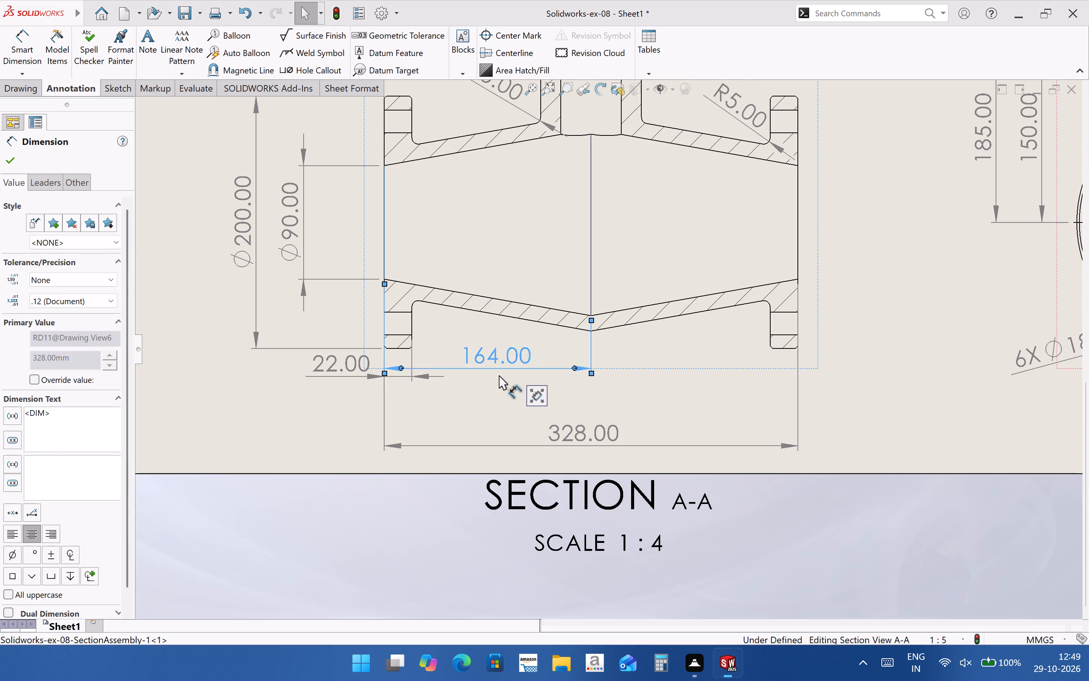
{"action": "left_click_drag", "start_coordinate": [499, 375], "coordinate": [500, 389]}
{"action": "left_click_drag", "start_coordinate": [362, 362], "coordinate": [360, 373]}
{"action": "left_click", "coordinate": [411, 526]}
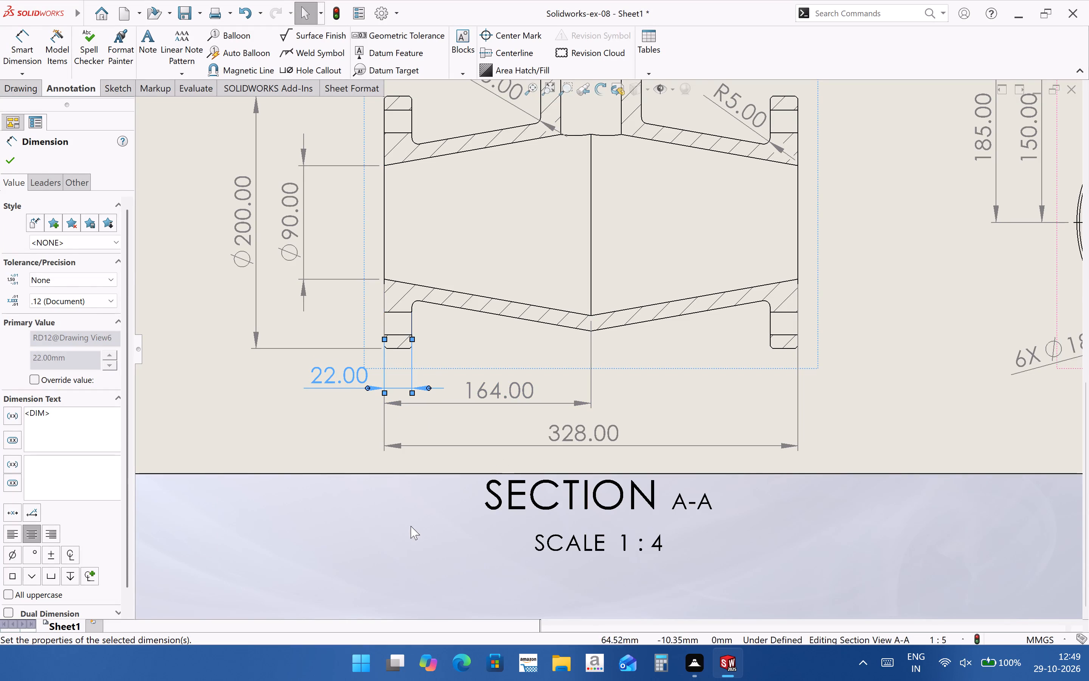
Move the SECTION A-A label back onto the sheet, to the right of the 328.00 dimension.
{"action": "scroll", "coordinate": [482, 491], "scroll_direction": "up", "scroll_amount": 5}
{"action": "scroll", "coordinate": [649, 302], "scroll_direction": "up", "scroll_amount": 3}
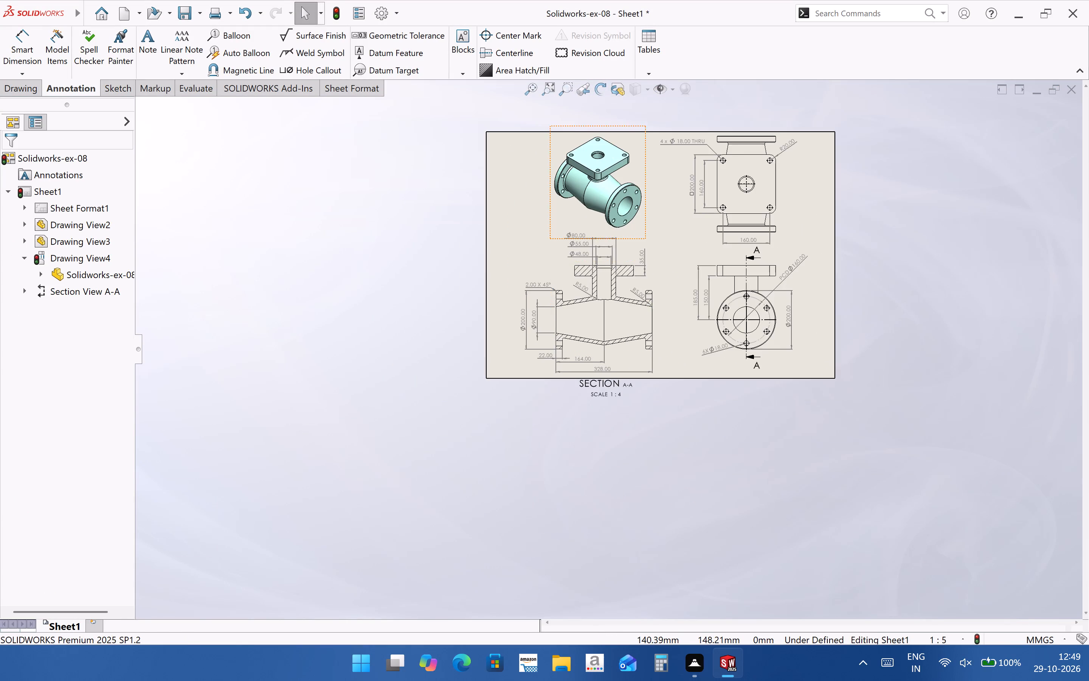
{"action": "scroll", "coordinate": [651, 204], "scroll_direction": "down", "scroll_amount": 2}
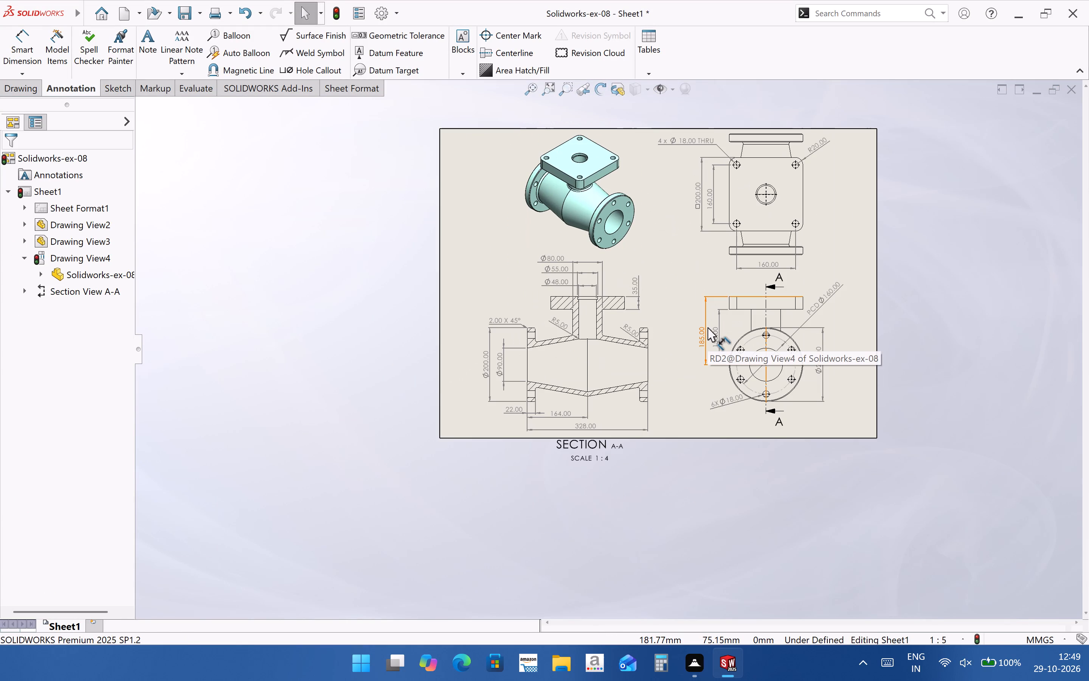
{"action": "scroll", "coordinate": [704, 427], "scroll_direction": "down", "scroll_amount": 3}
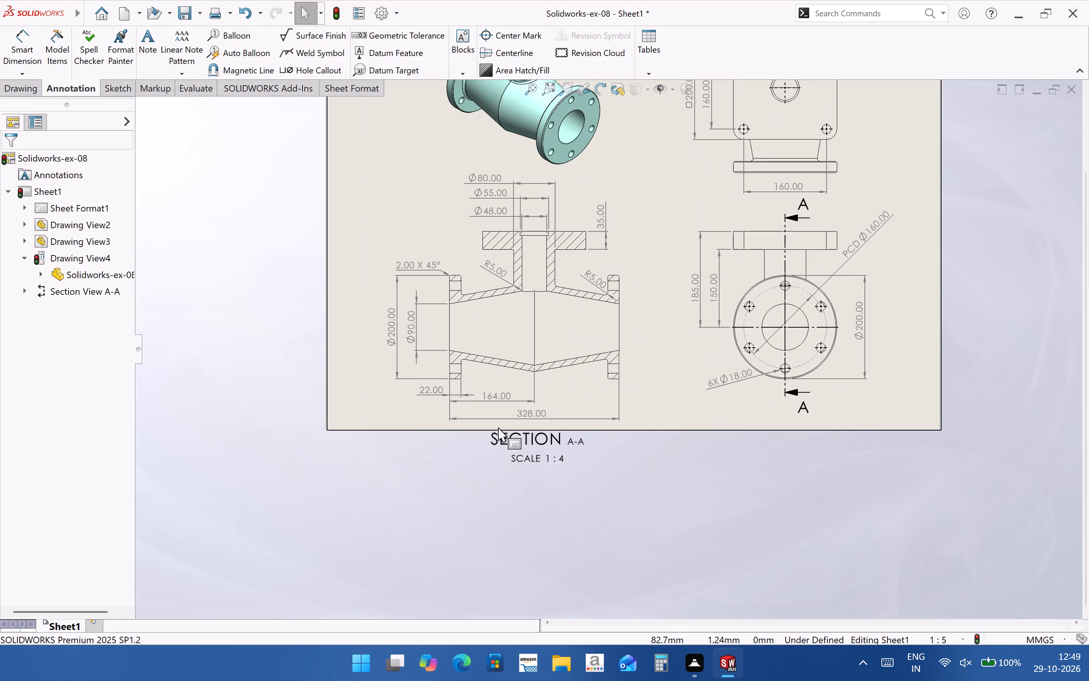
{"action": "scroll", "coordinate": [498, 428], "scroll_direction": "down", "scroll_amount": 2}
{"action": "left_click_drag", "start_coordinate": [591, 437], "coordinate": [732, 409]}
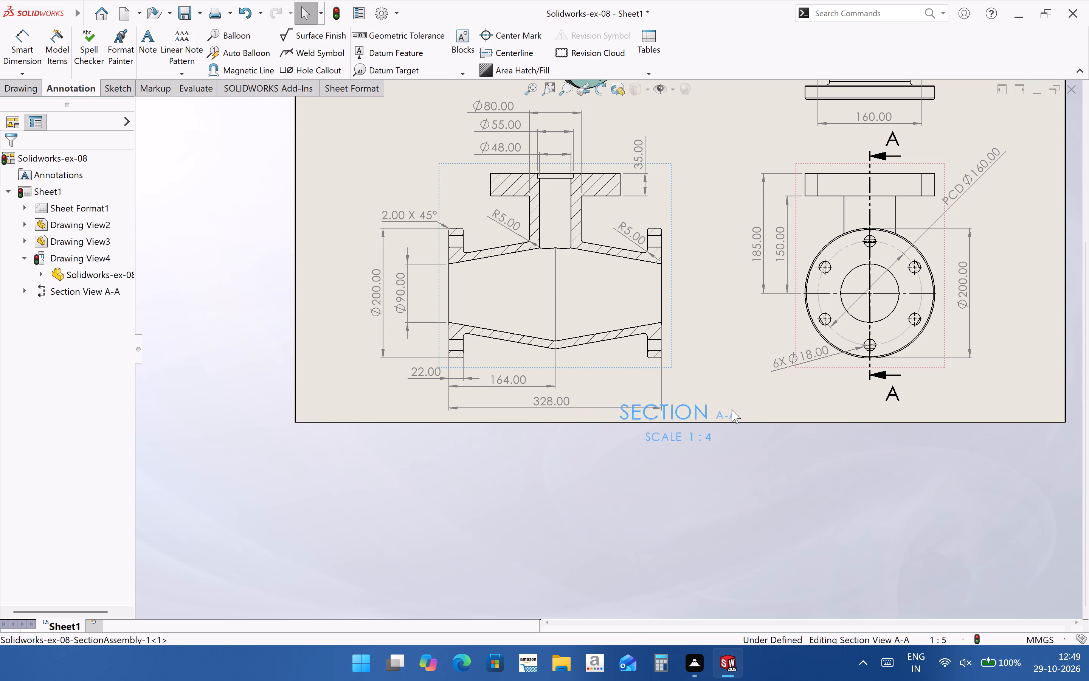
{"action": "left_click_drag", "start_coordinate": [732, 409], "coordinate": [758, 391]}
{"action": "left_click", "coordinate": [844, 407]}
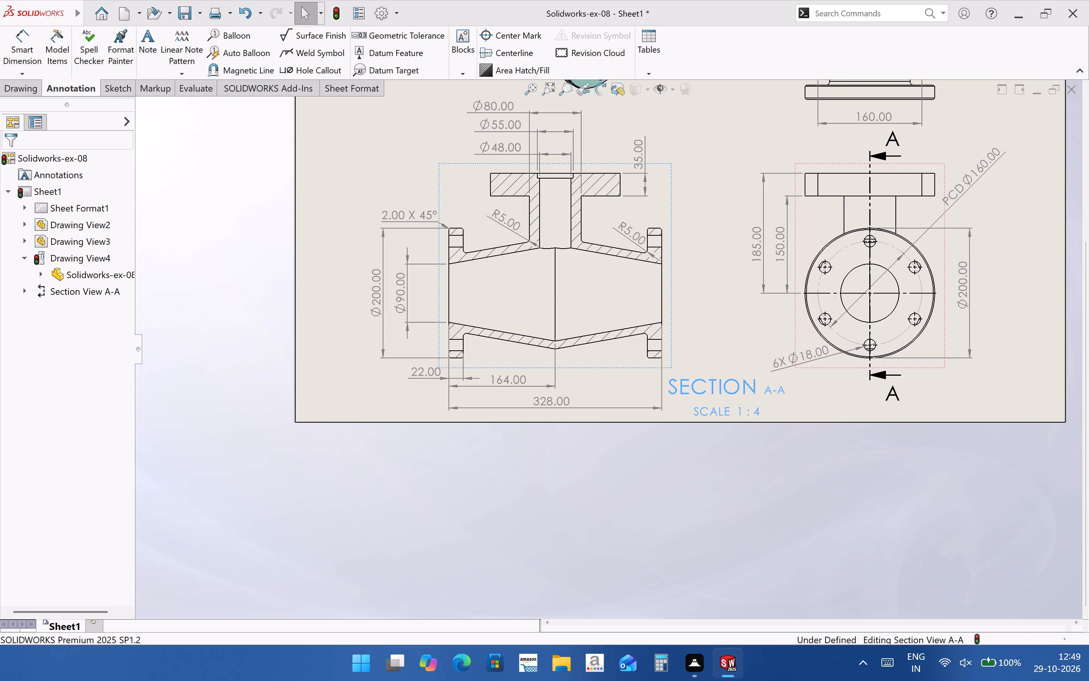
Delete the SECTION A-A label with its SCALE 1:4 text.
{"action": "left_click", "coordinate": [723, 401]}
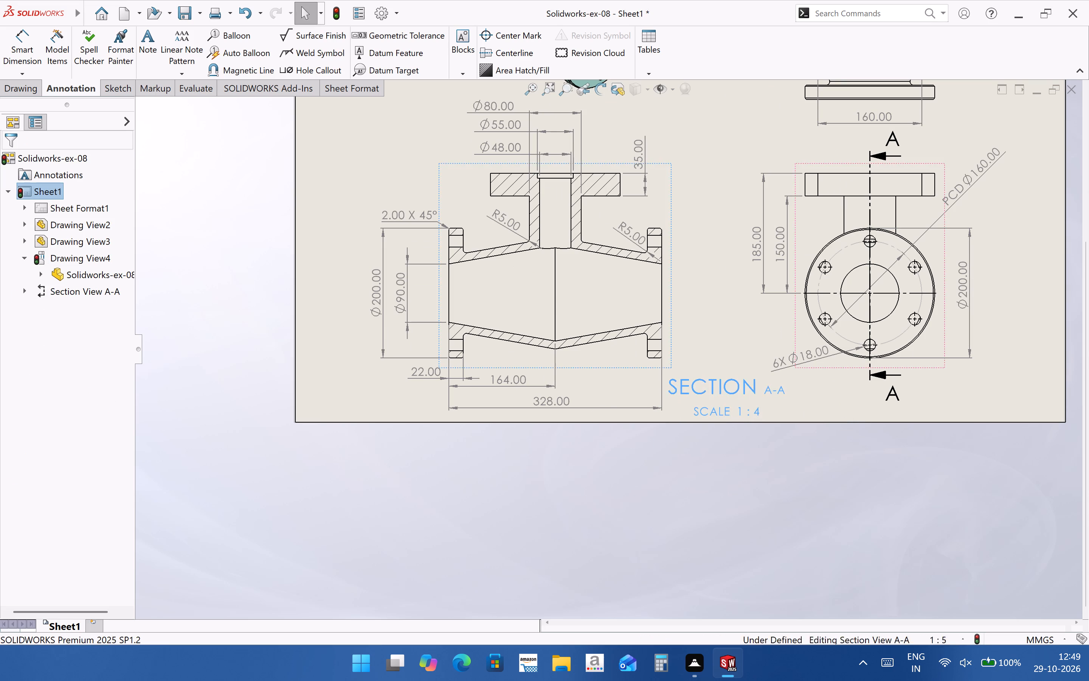
{"action": "key", "text": "Delete"}
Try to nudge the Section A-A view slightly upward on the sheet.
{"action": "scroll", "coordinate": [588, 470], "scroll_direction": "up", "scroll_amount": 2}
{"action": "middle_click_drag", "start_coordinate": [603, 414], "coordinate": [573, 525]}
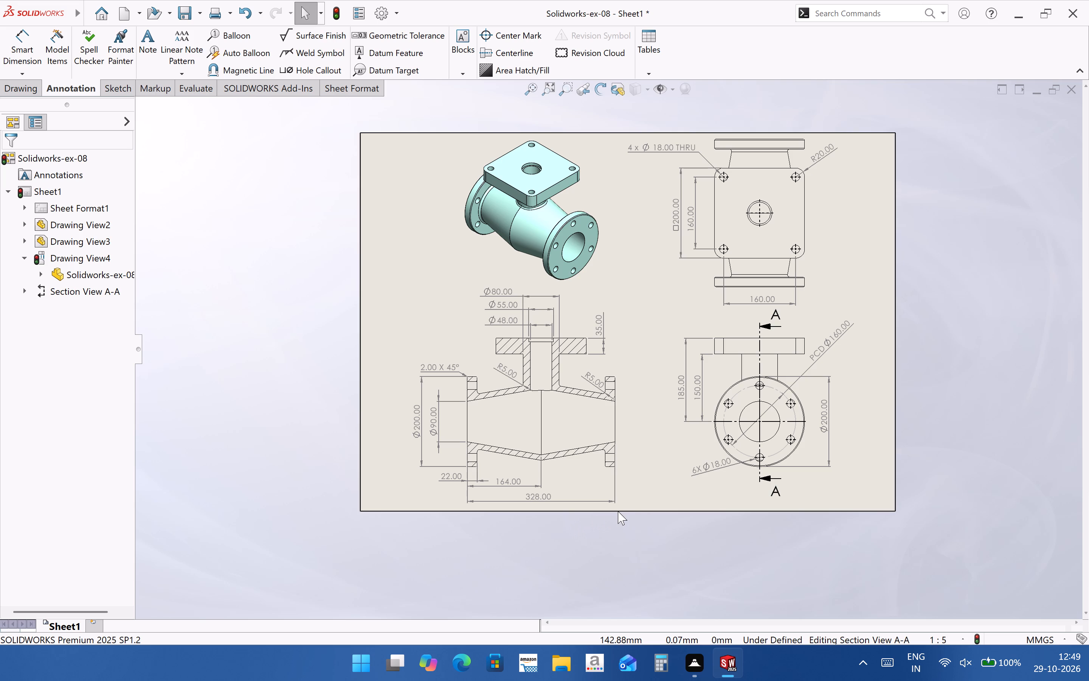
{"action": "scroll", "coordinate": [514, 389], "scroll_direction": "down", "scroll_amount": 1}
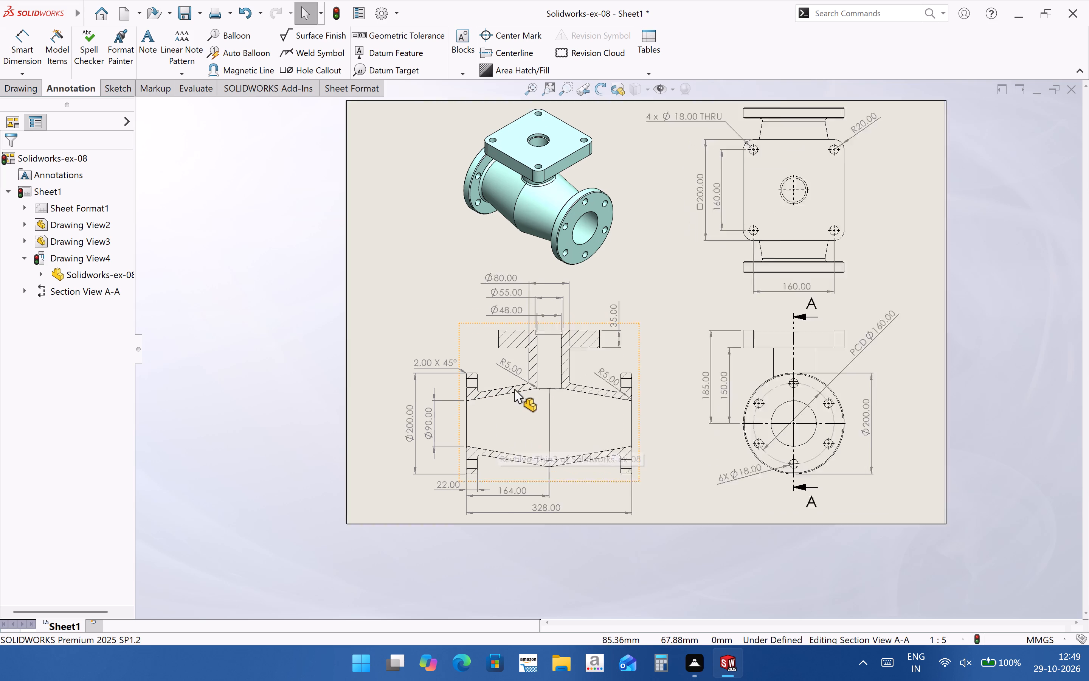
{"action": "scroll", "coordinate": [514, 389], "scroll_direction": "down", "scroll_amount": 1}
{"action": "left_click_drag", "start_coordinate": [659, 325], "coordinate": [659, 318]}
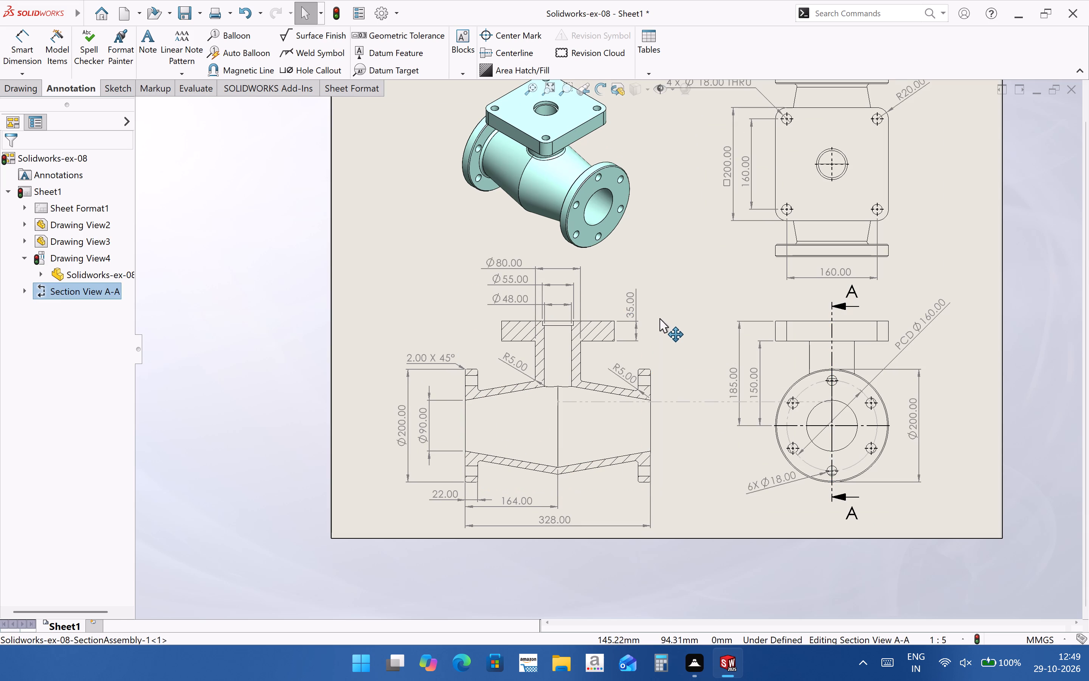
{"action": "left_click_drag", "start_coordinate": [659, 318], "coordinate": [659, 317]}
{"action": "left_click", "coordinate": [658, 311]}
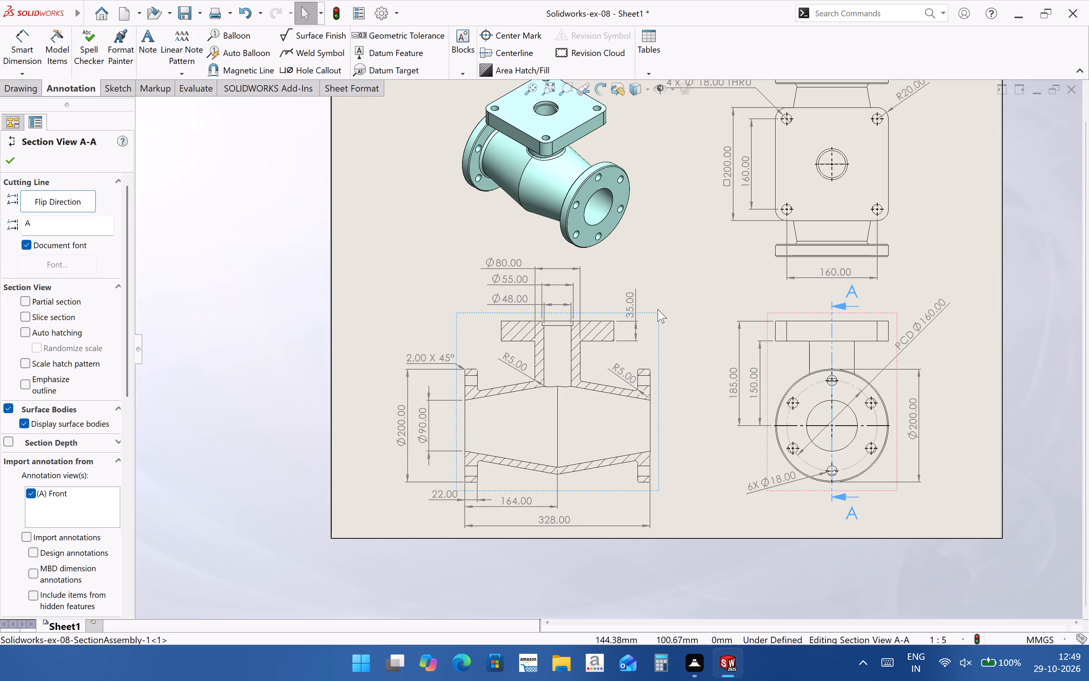
Move the horizontal 160.00 hole-spacing dimension up inside the square flange in the top view, between the two lower holes.
{"action": "scroll", "coordinate": [853, 458], "scroll_direction": "up", "scroll_amount": 3}
{"action": "scroll", "coordinate": [767, 250], "scroll_direction": "down", "scroll_amount": 3}
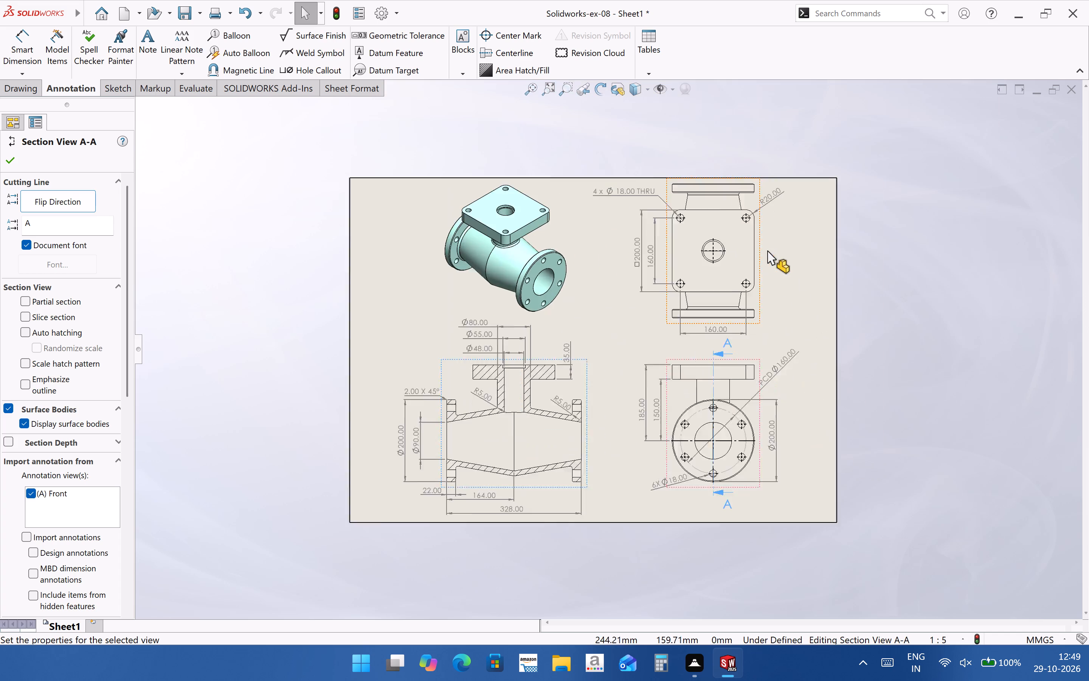
{"action": "scroll", "coordinate": [767, 256], "scroll_direction": "down", "scroll_amount": 2}
{"action": "left_click_drag", "start_coordinate": [685, 375], "coordinate": [684, 300]}
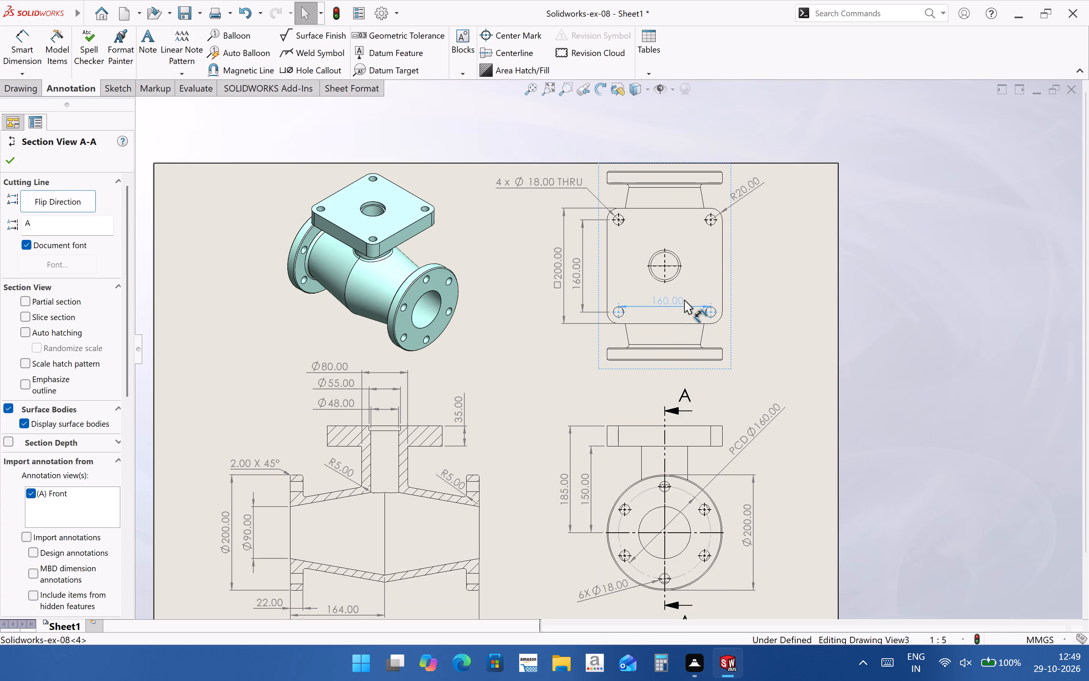
{"action": "left_click_drag", "start_coordinate": [684, 300], "coordinate": [684, 299]}
{"action": "left_click", "coordinate": [761, 312]}
Move the circular-flange front view, together with its aligned Section A-A view, slightly up on the sheet.
{"action": "left_click", "coordinate": [723, 417]}
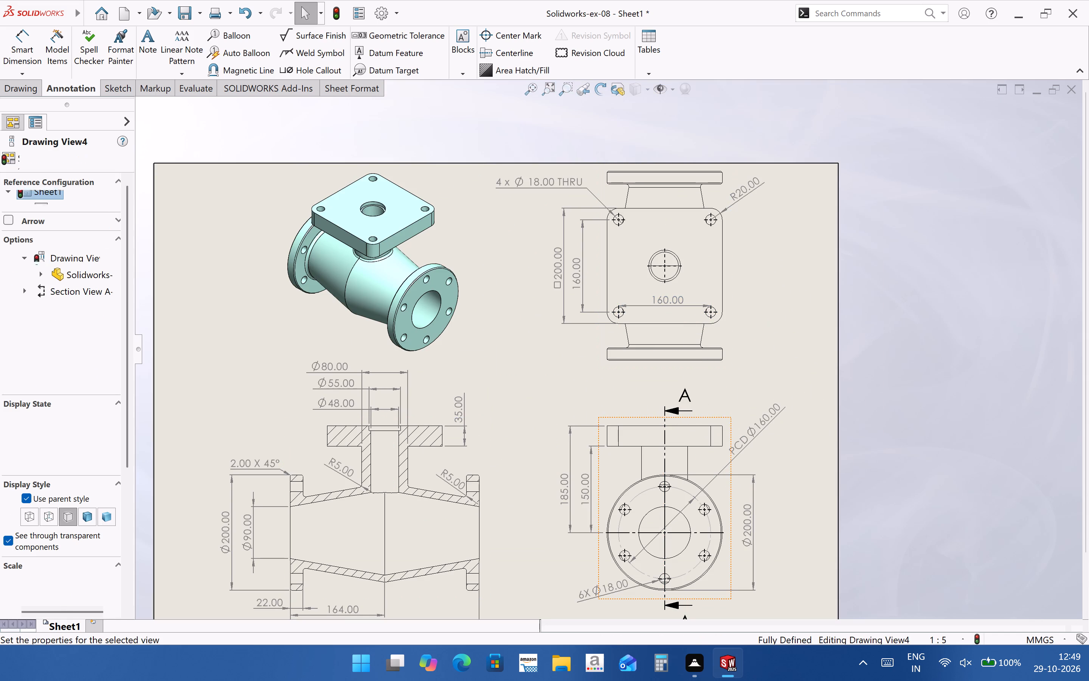
{"action": "left_click_drag", "start_coordinate": [725, 418], "coordinate": [725, 398]}
{"action": "left_click", "coordinate": [785, 421]}
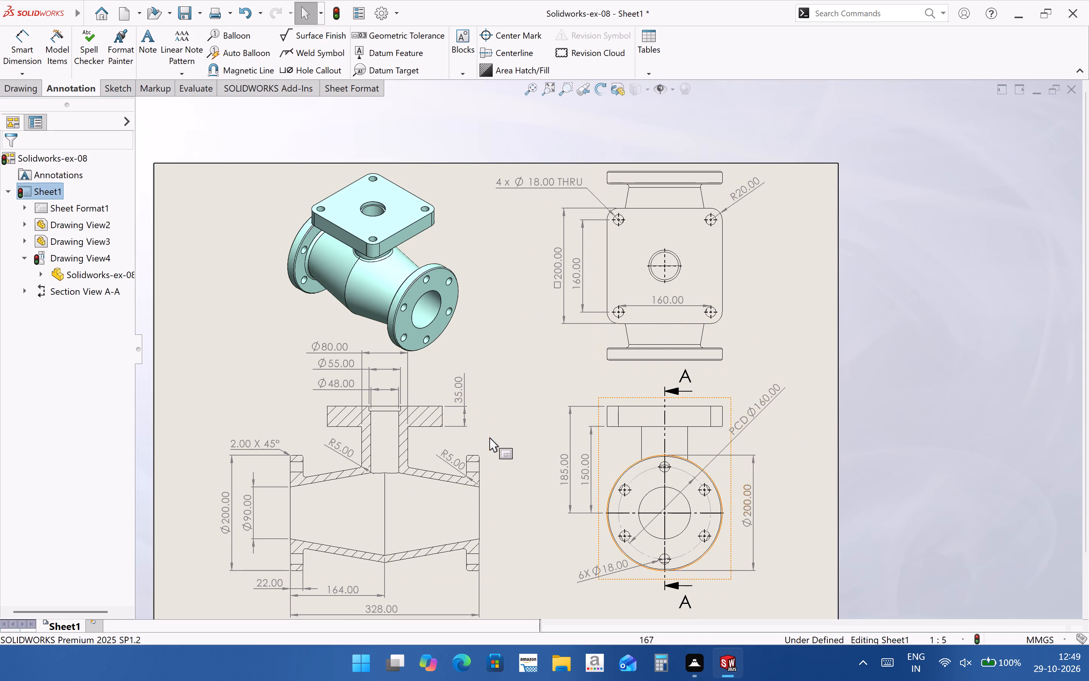
Move the Ø48.00, Ø55.00 and Ø80.00 dimensions closer to the top flange of the Section A-A view, evenly stacked.
{"action": "scroll", "coordinate": [488, 436], "scroll_direction": "up", "scroll_amount": 3}
{"action": "scroll", "coordinate": [410, 367], "scroll_direction": "down", "scroll_amount": 3}
{"action": "scroll", "coordinate": [457, 345], "scroll_direction": "down", "scroll_amount": 3}
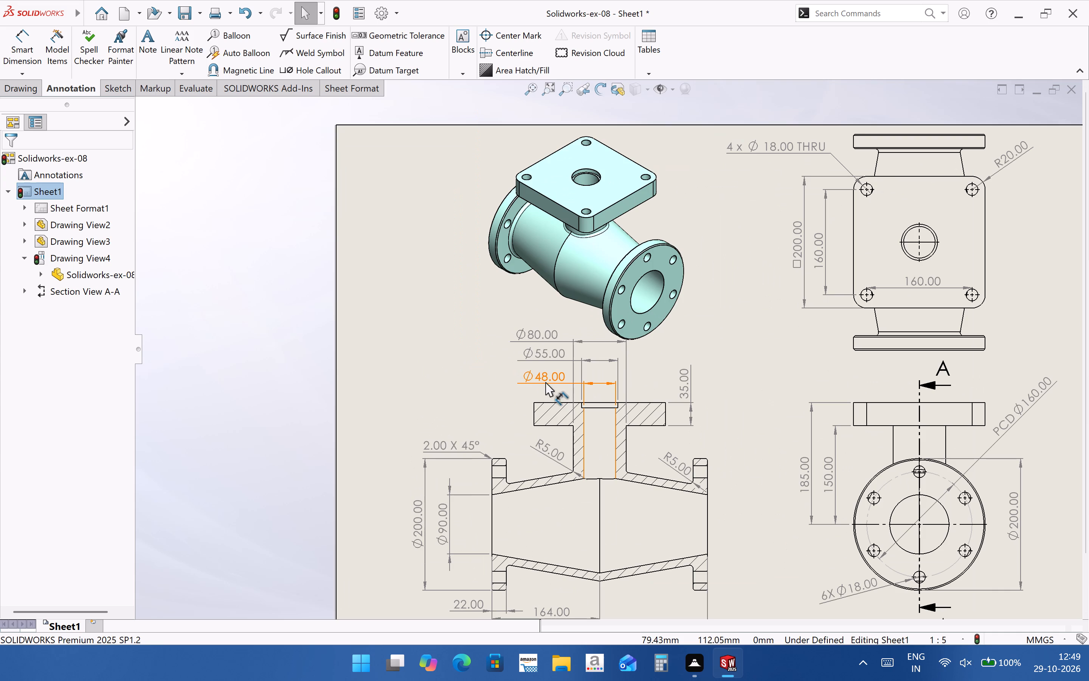
{"action": "left_click_drag", "start_coordinate": [545, 382], "coordinate": [541, 390]}
{"action": "left_click_drag", "start_coordinate": [539, 359], "coordinate": [539, 368]}
{"action": "left_click_drag", "start_coordinate": [540, 341], "coordinate": [541, 351]}
{"action": "left_click", "coordinate": [756, 436]}
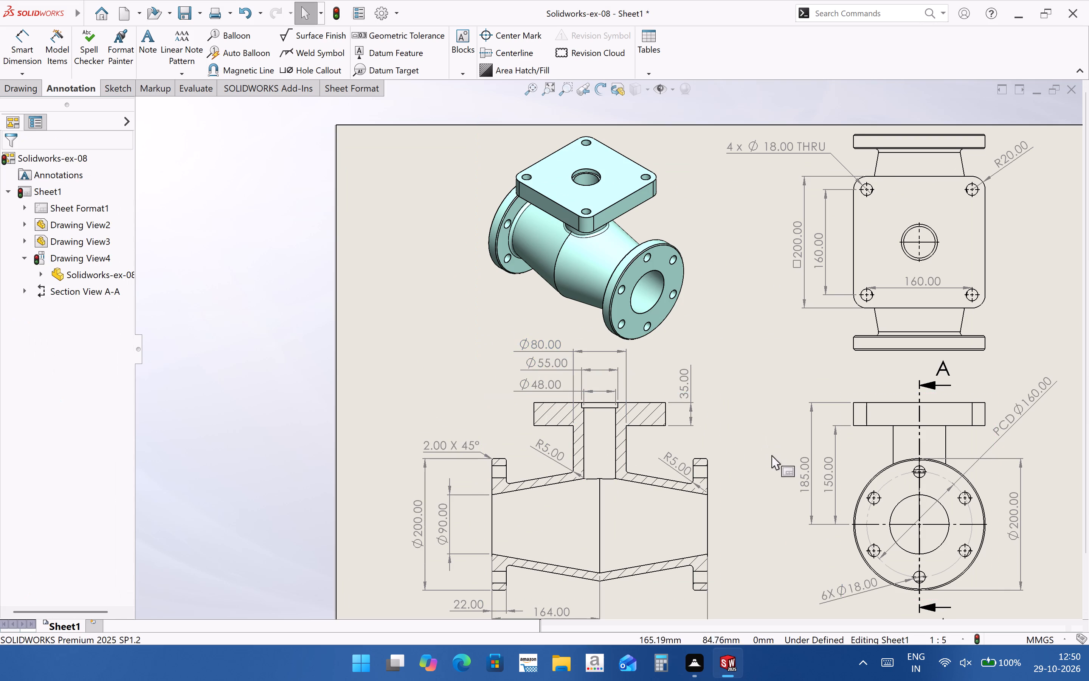
Reposition the isometric view slightly to the left above the Section A-A view, clear of the Ø80.00 dimension.
{"action": "scroll", "coordinate": [503, 324], "scroll_direction": "up", "scroll_amount": 3}
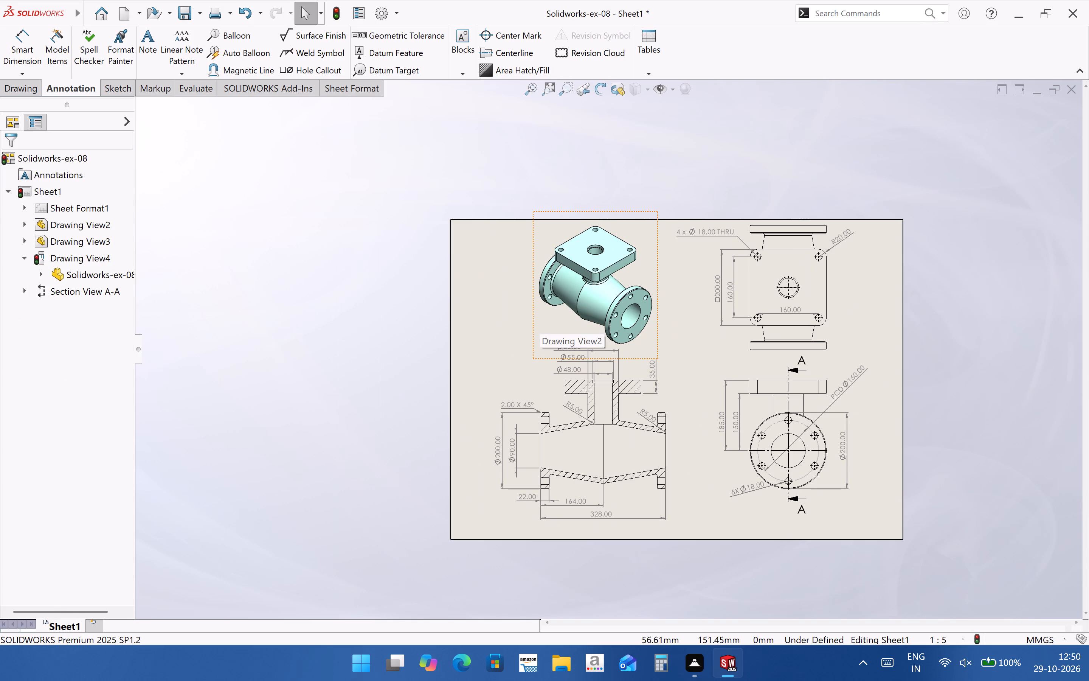
{"action": "left_click_drag", "start_coordinate": [537, 309], "coordinate": [530, 306]}
{"action": "left_click_drag", "start_coordinate": [535, 215], "coordinate": [510, 220]}
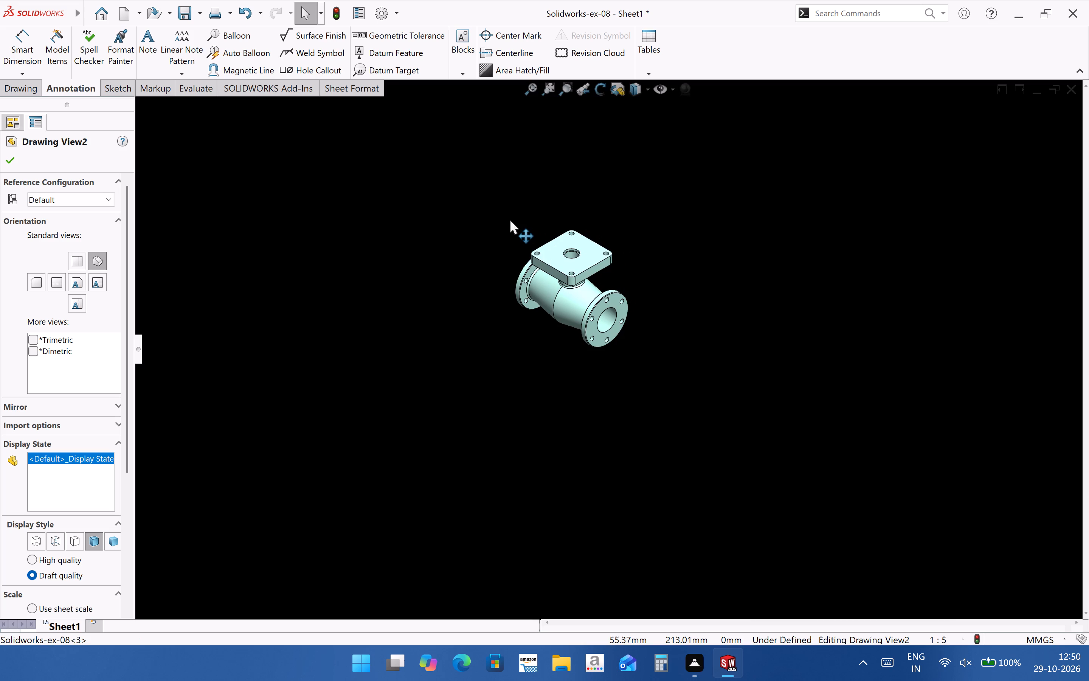
{"action": "left_click_drag", "start_coordinate": [510, 220], "coordinate": [493, 220]}
{"action": "left_click", "coordinate": [637, 276]}
{"action": "left_click_drag", "start_coordinate": [614, 264], "coordinate": [613, 264]}
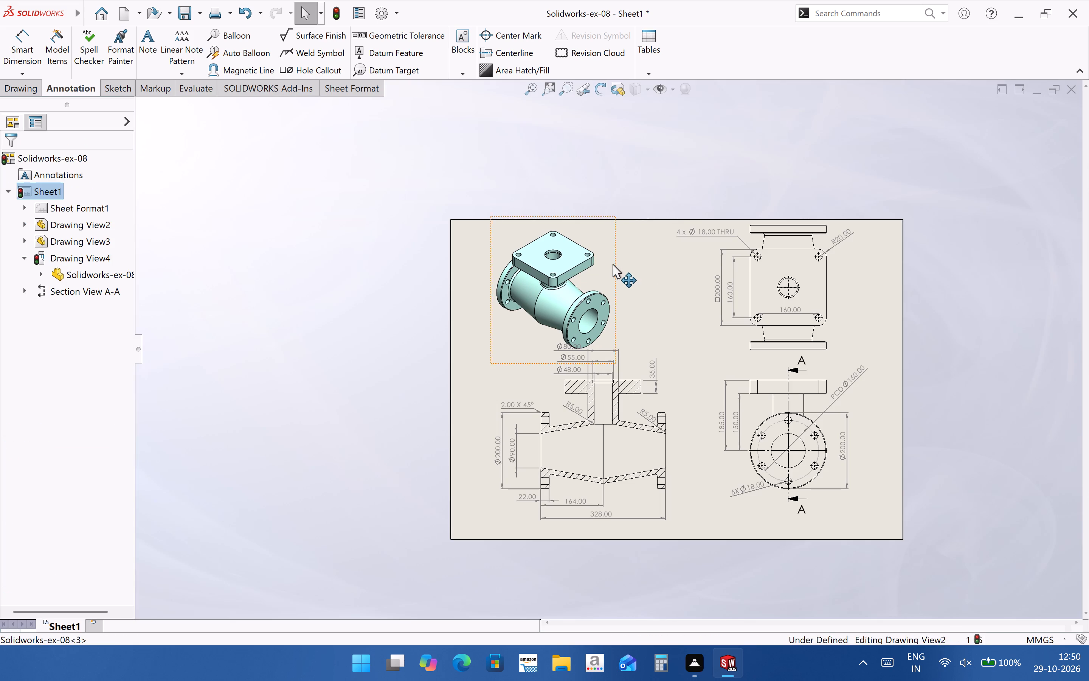
{"action": "left_click_drag", "start_coordinate": [613, 264], "coordinate": [580, 260]}
{"action": "left_click", "coordinate": [625, 290]}
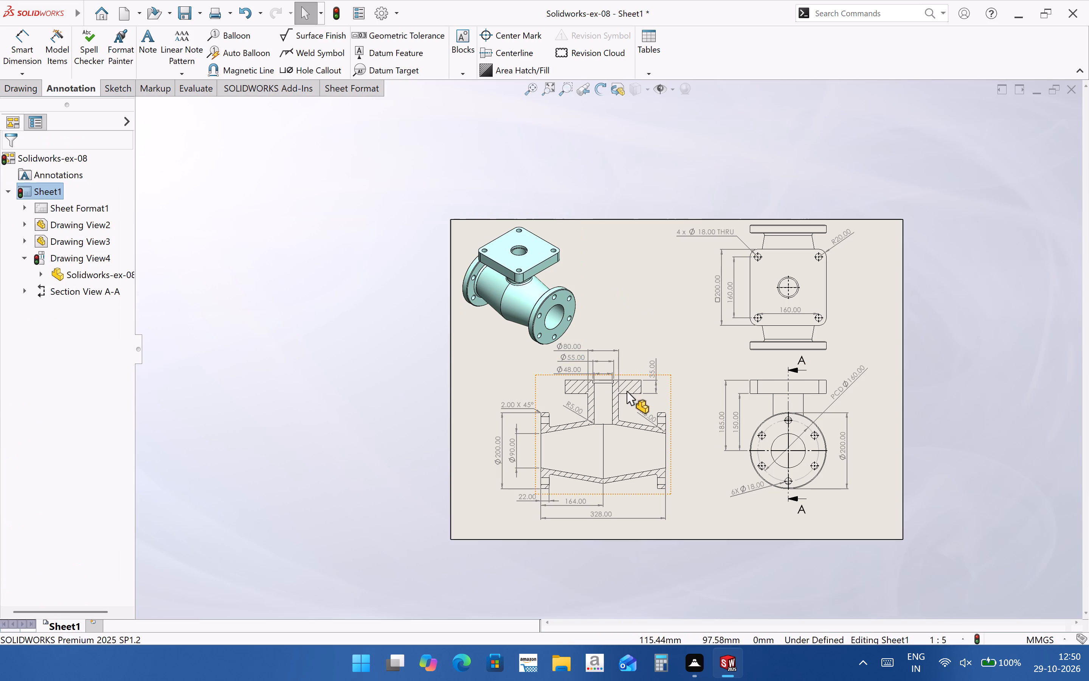
{"action": "left_click_drag", "start_coordinate": [582, 303], "coordinate": [633, 297]}
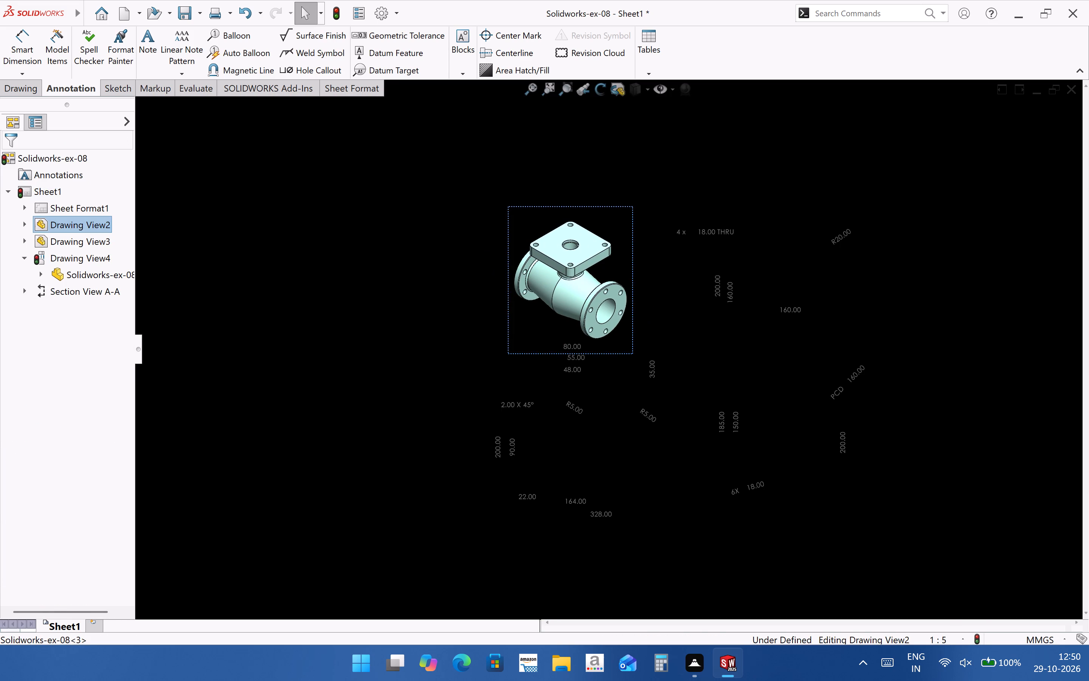
{"action": "left_click", "coordinate": [673, 346]}
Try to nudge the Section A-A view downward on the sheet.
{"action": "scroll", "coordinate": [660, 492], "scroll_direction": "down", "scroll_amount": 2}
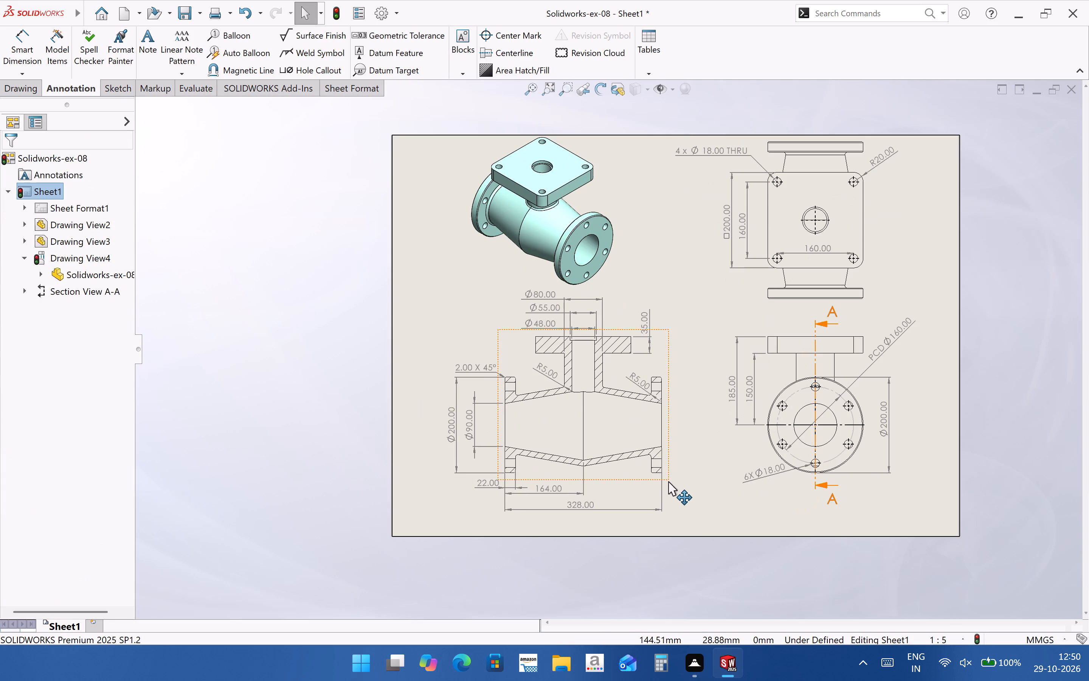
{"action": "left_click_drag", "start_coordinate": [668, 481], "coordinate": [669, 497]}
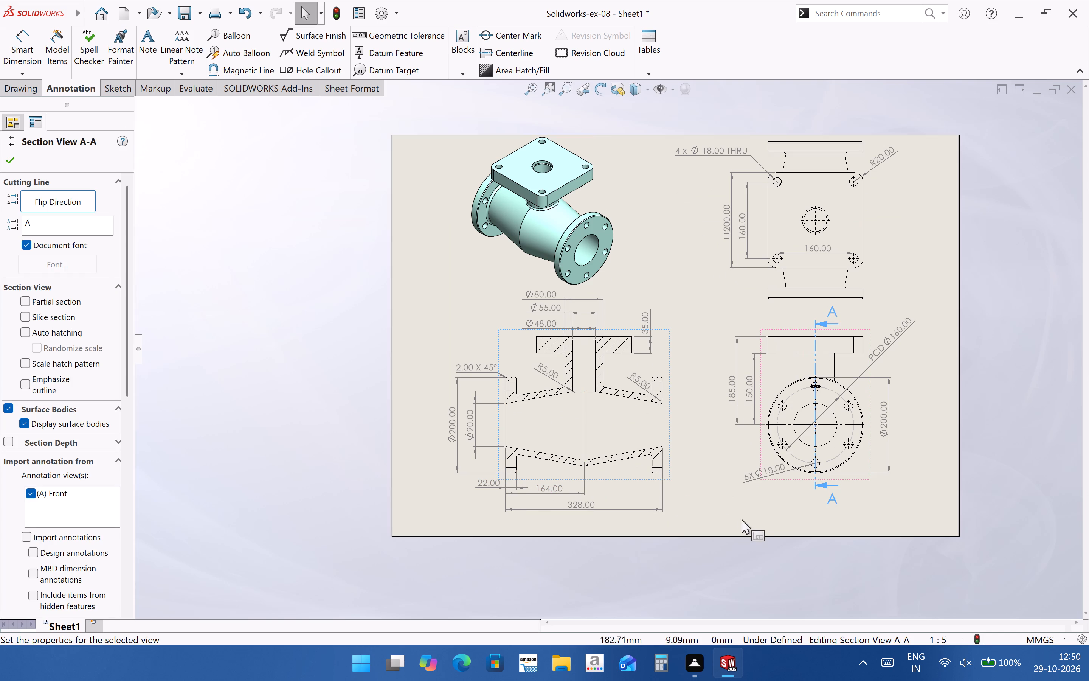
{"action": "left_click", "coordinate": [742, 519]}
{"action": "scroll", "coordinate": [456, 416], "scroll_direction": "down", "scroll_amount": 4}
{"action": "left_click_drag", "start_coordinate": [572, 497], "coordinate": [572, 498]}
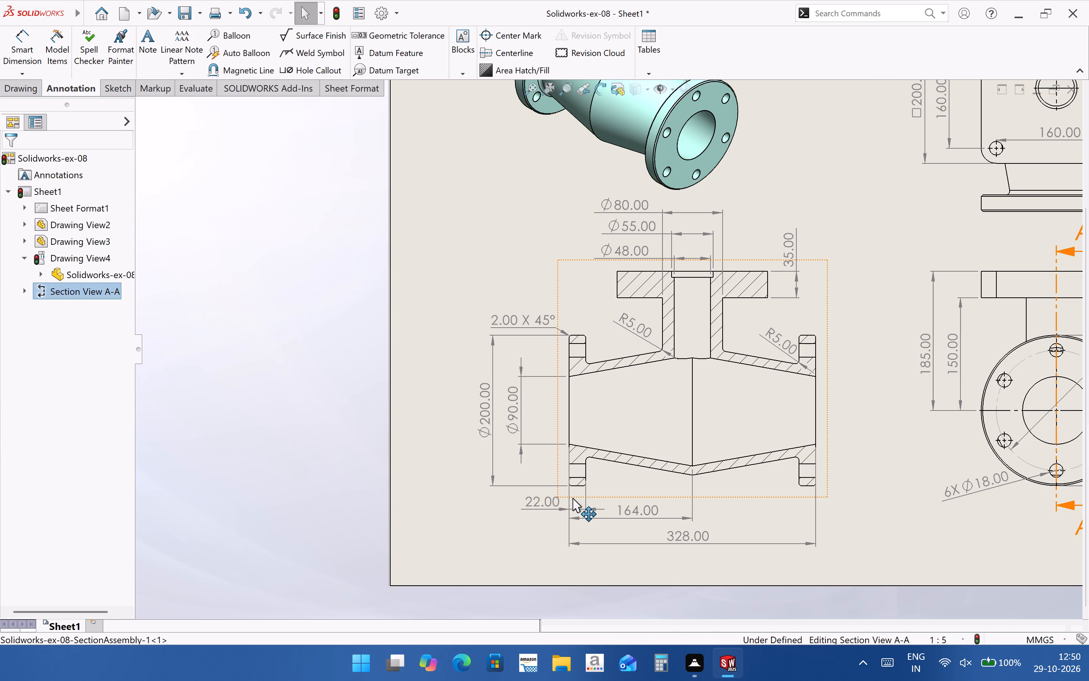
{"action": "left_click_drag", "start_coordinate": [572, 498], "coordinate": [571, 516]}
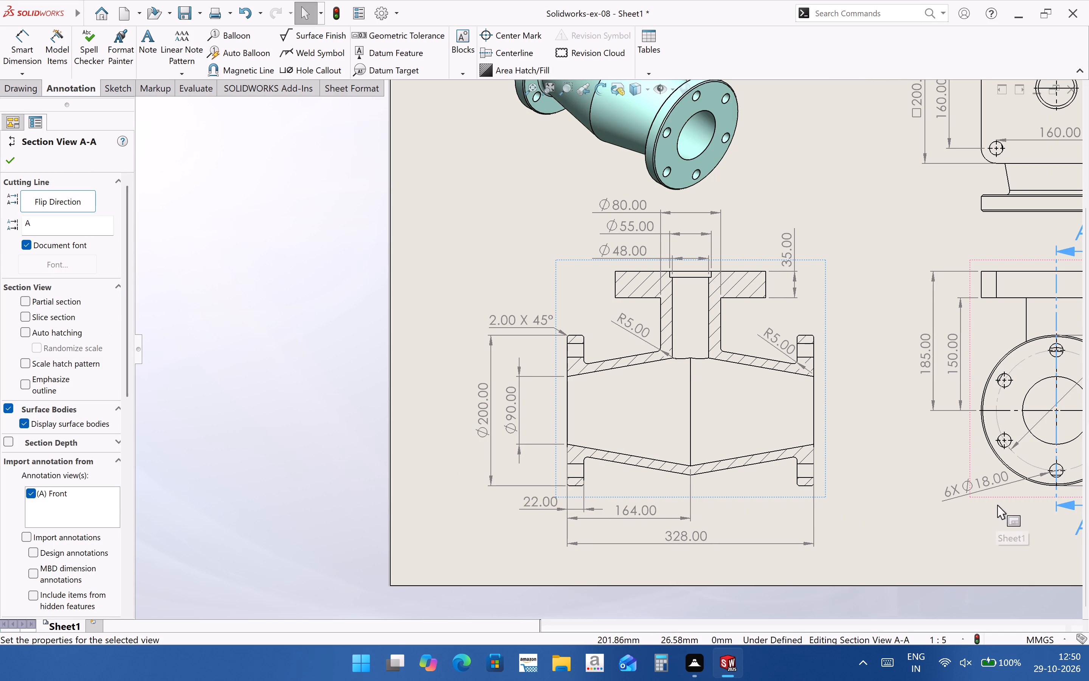
Move the circular-flange front view slightly down the sheet, bringing the aligned Section A-A view with it.
{"action": "left_click_drag", "start_coordinate": [998, 499], "coordinate": [999, 521]}
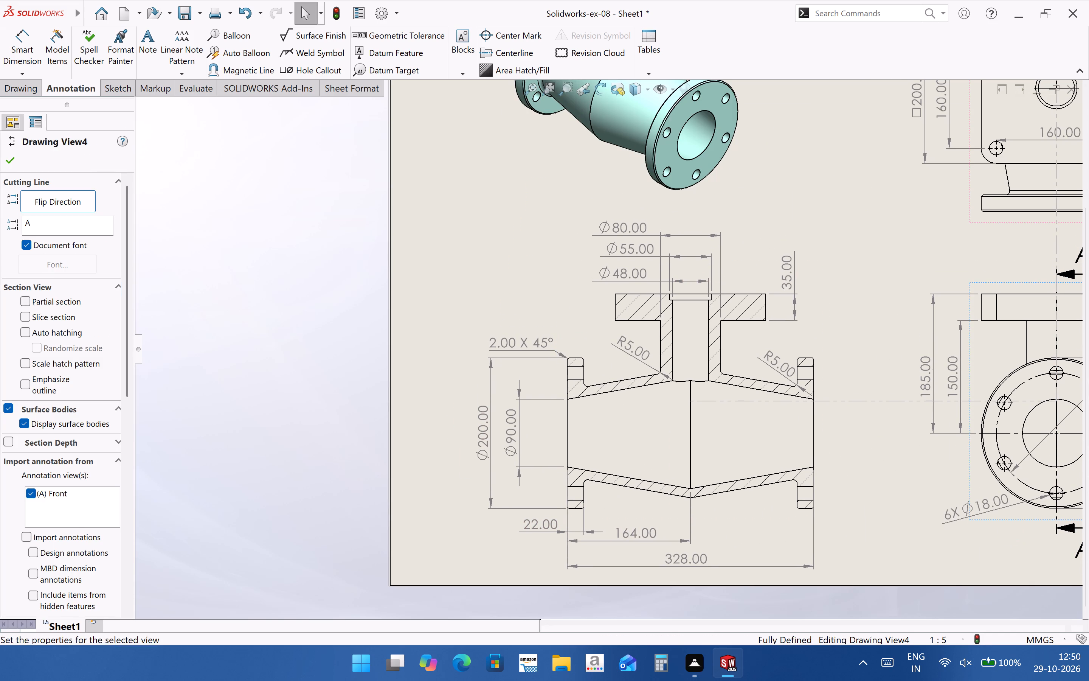
{"action": "left_click", "coordinate": [934, 560]}
Shift the isometric view slightly down and to the right, away from the sheet's upper border.
{"action": "scroll", "coordinate": [628, 356], "scroll_direction": "up", "scroll_amount": 3}
{"action": "scroll", "coordinate": [672, 178], "scroll_direction": "down", "scroll_amount": 2}
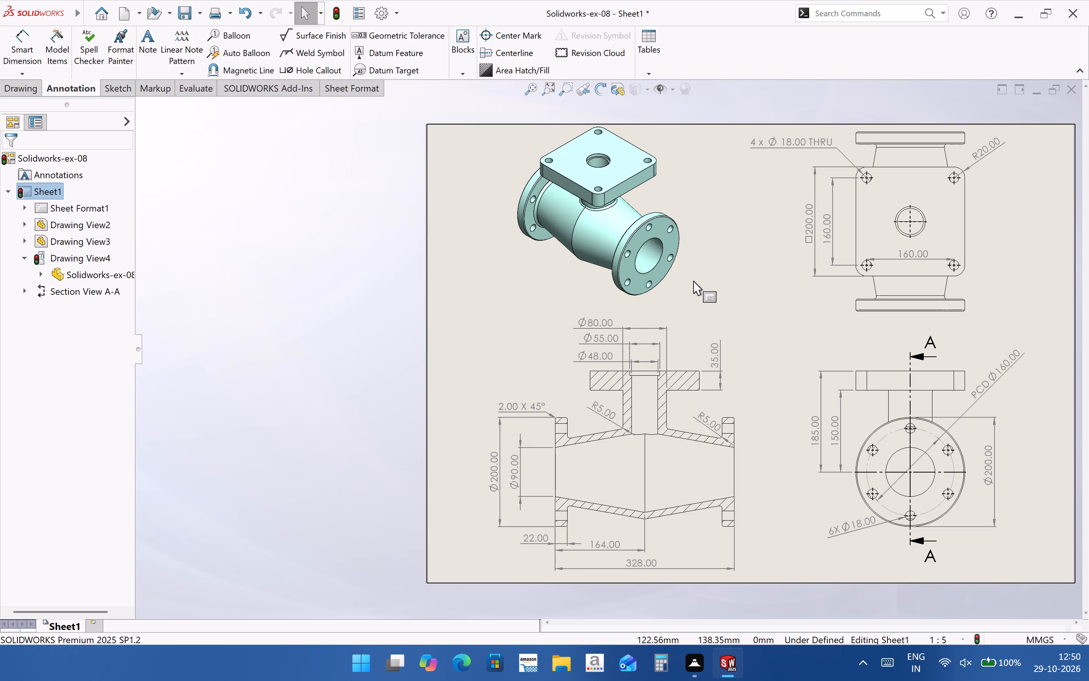
{"action": "left_click_drag", "start_coordinate": [686, 279], "coordinate": [690, 286]}
{"action": "left_click", "coordinate": [759, 315]}
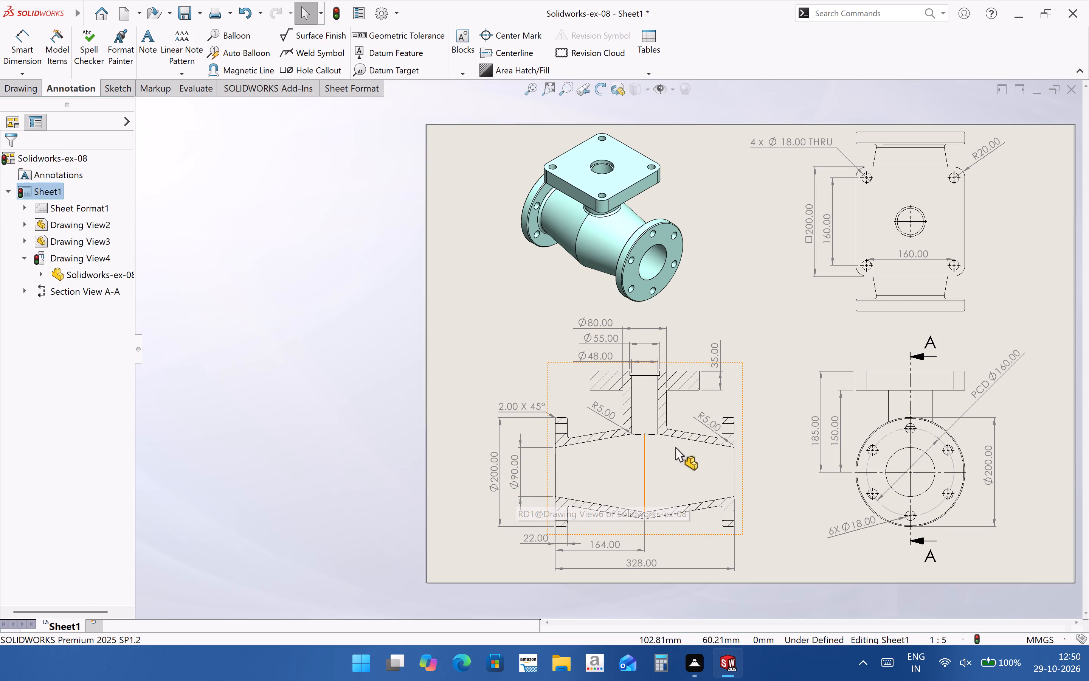
Adjust the Ø48.00 and Ø55.00 dimension texts above the section's top flange so the stacked dimensions are neatly spaced.
{"action": "scroll", "coordinate": [704, 383], "scroll_direction": "down", "scroll_amount": 3}
{"action": "scroll", "coordinate": [613, 323], "scroll_direction": "down", "scroll_amount": 3}
{"action": "left_click_drag", "start_coordinate": [527, 353], "coordinate": [534, 353]}
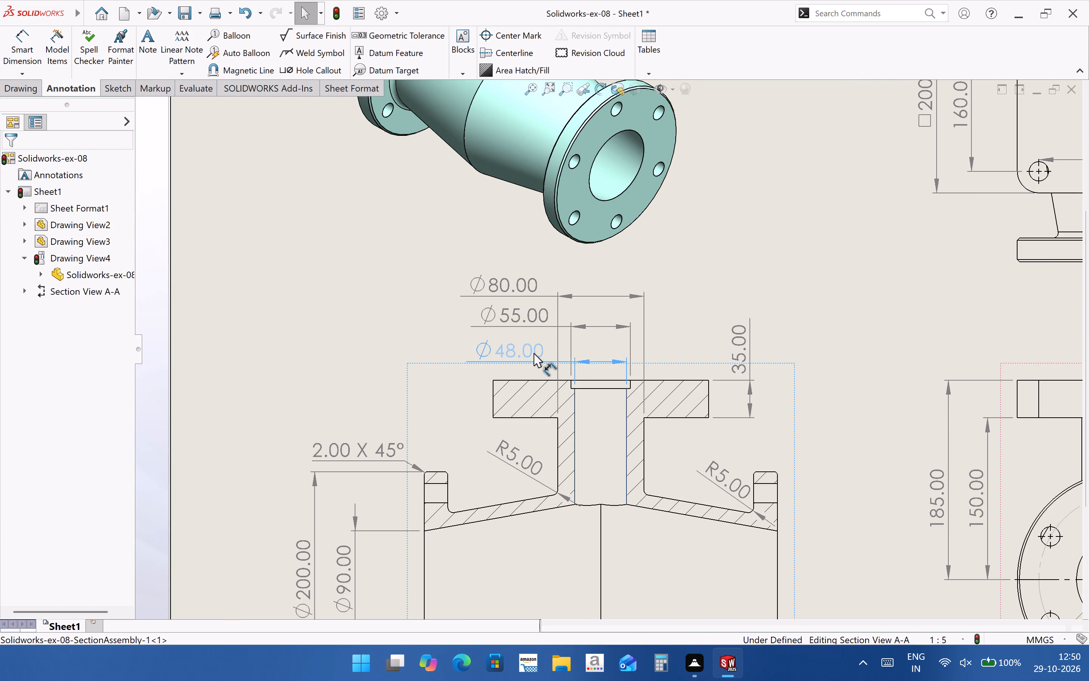
{"action": "left_click_drag", "start_coordinate": [534, 353], "coordinate": [540, 353]}
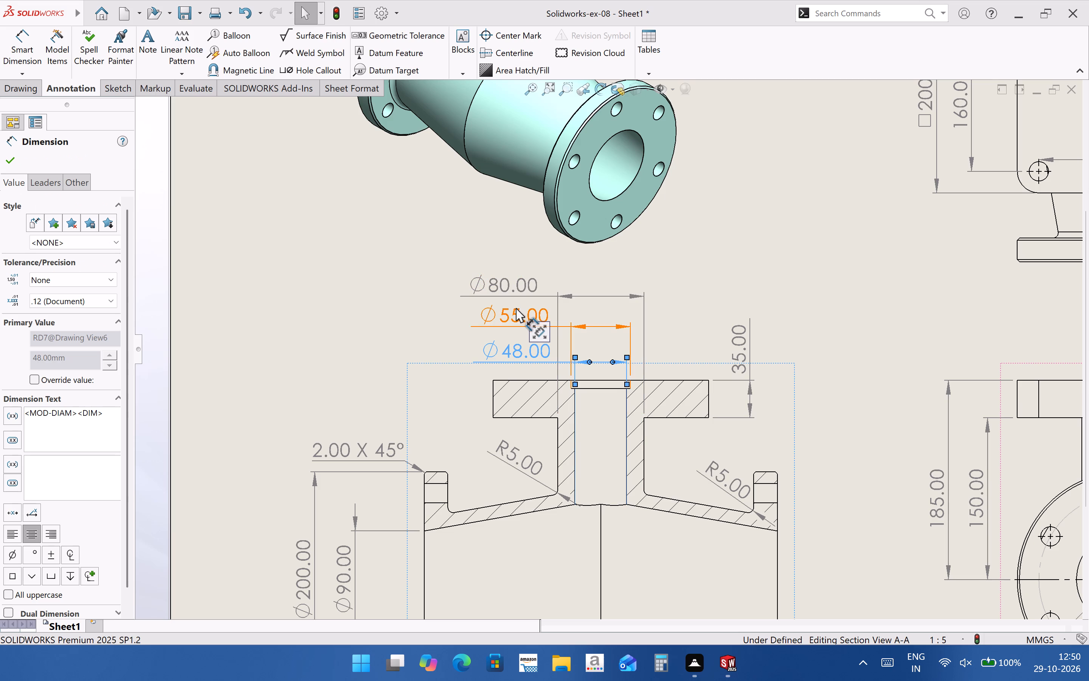
{"action": "left_click_drag", "start_coordinate": [518, 322], "coordinate": [513, 324]}
{"action": "left_click", "coordinate": [670, 324]}
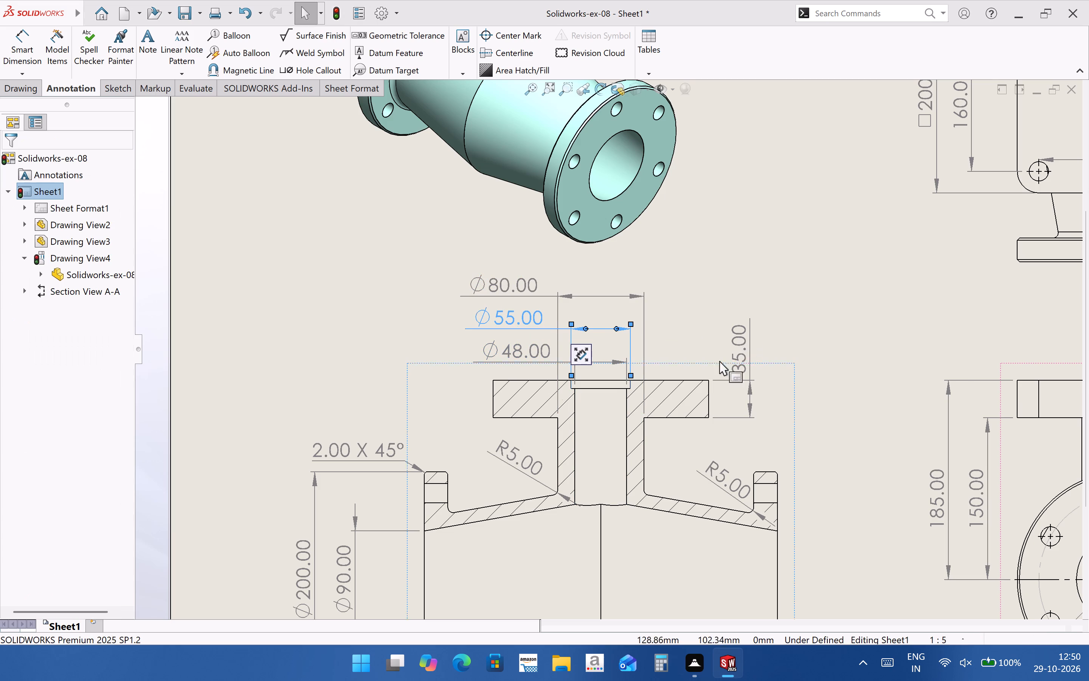
Move the horizontal 160.00 hole-spacing dimension out of the square flange to just below the top view.
{"action": "scroll", "coordinate": [332, 313], "scroll_direction": "up", "scroll_amount": 4}
{"action": "scroll", "coordinate": [687, 518], "scroll_direction": "down", "scroll_amount": 3}
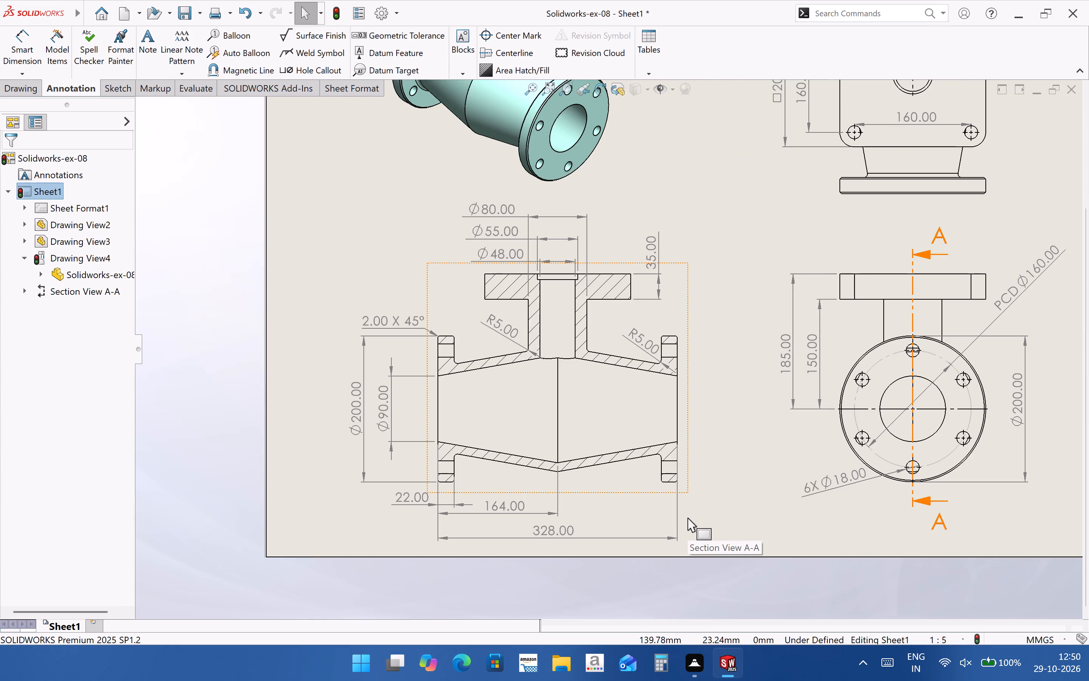
{"action": "scroll", "coordinate": [687, 518], "scroll_direction": "up", "scroll_amount": 4}
{"action": "middle_click_drag", "start_coordinate": [657, 392], "coordinate": [667, 432]}
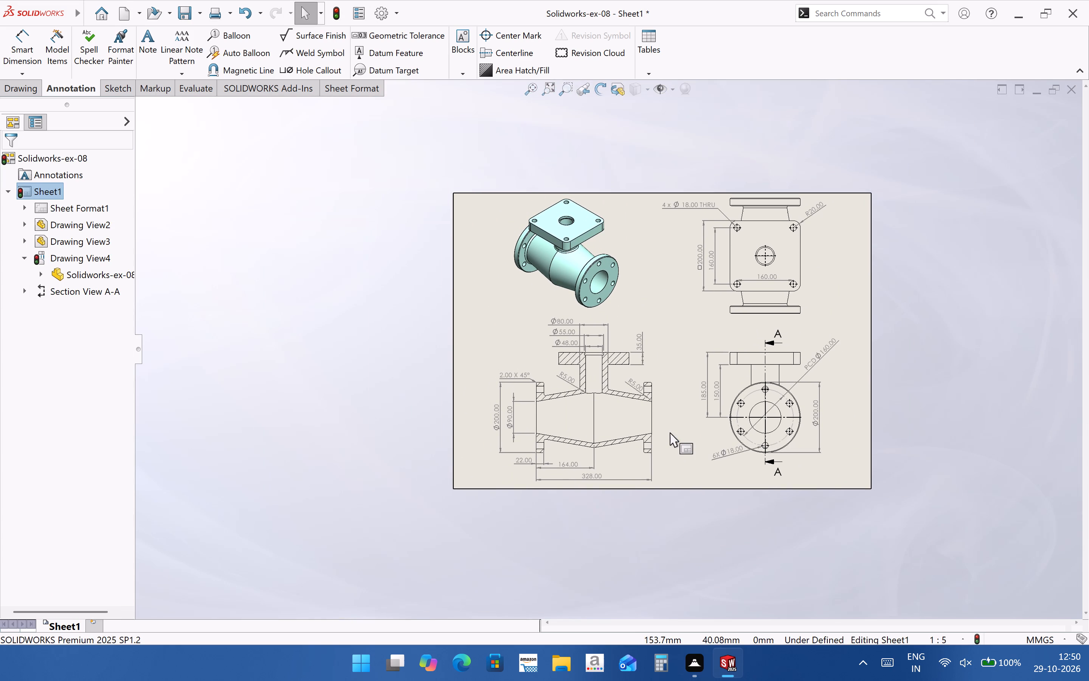
{"action": "scroll", "coordinate": [697, 419], "scroll_direction": "down", "scroll_amount": 2}
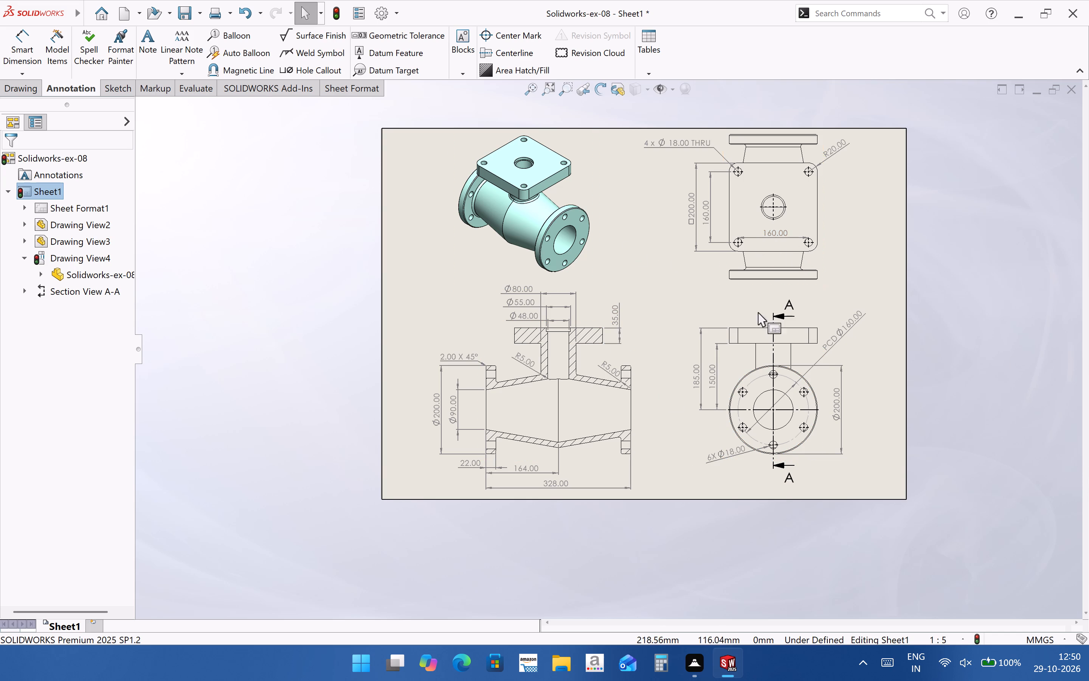
{"action": "scroll", "coordinate": [770, 269], "scroll_direction": "down", "scroll_amount": 3}
{"action": "left_click_drag", "start_coordinate": [763, 234], "coordinate": [767, 316]}
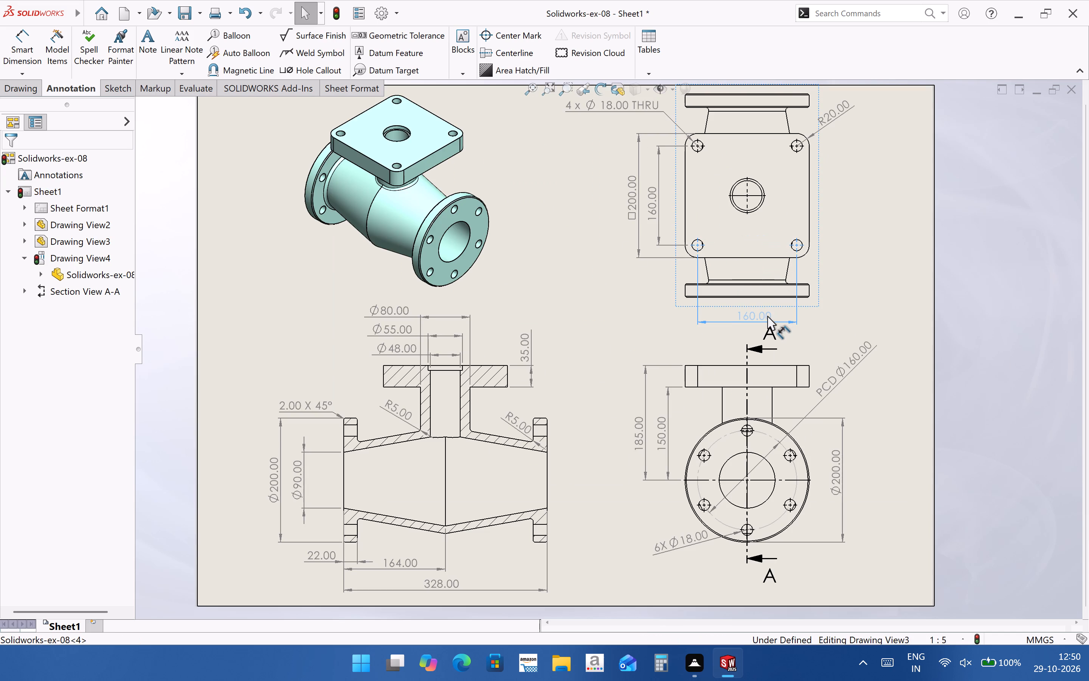
{"action": "left_click_drag", "start_coordinate": [767, 316], "coordinate": [765, 310]}
{"action": "left_click", "coordinate": [887, 319]}
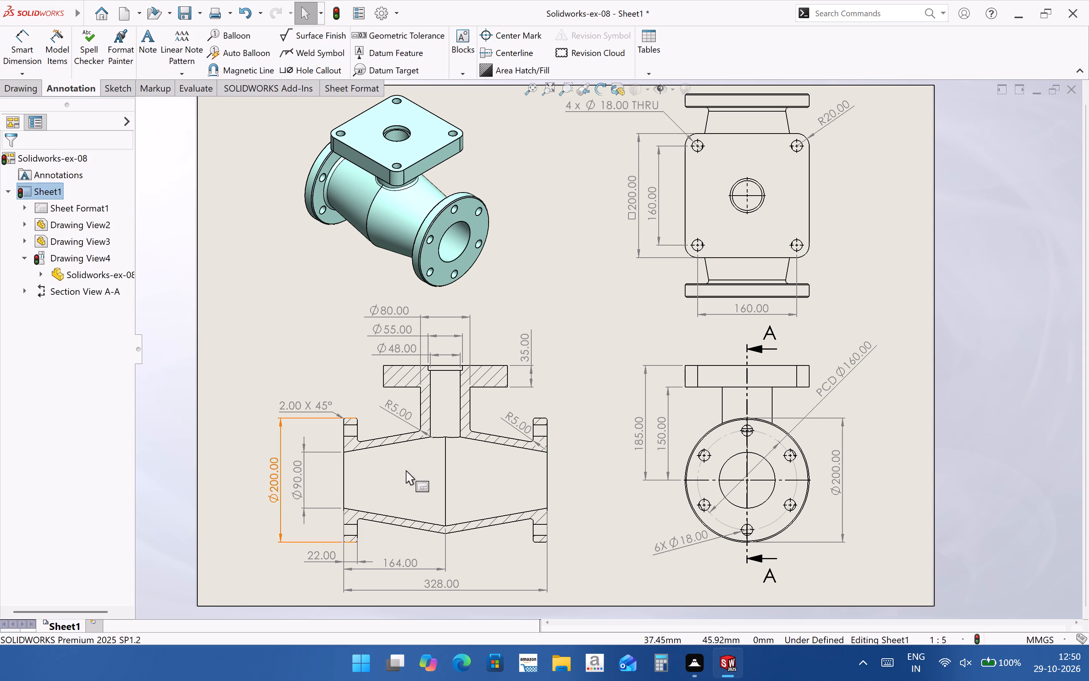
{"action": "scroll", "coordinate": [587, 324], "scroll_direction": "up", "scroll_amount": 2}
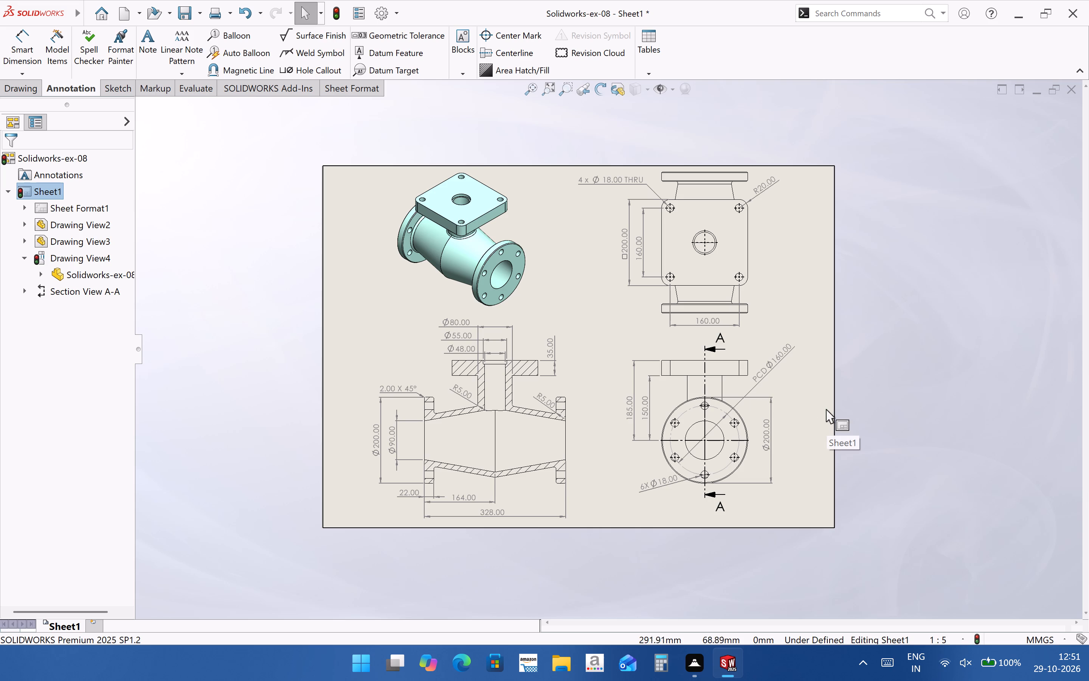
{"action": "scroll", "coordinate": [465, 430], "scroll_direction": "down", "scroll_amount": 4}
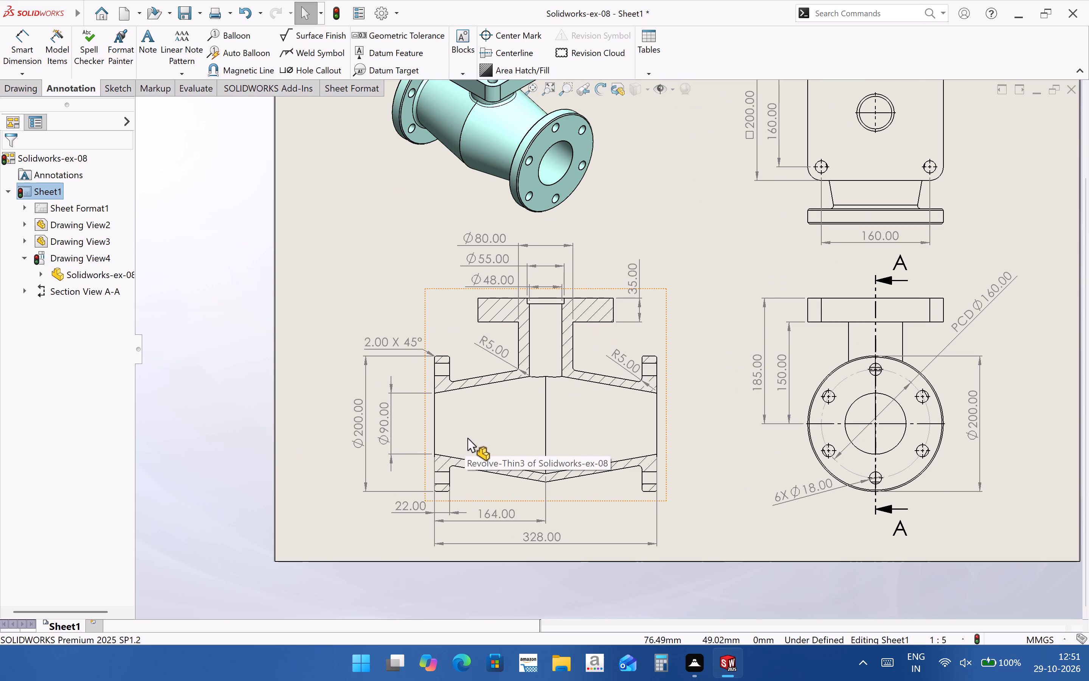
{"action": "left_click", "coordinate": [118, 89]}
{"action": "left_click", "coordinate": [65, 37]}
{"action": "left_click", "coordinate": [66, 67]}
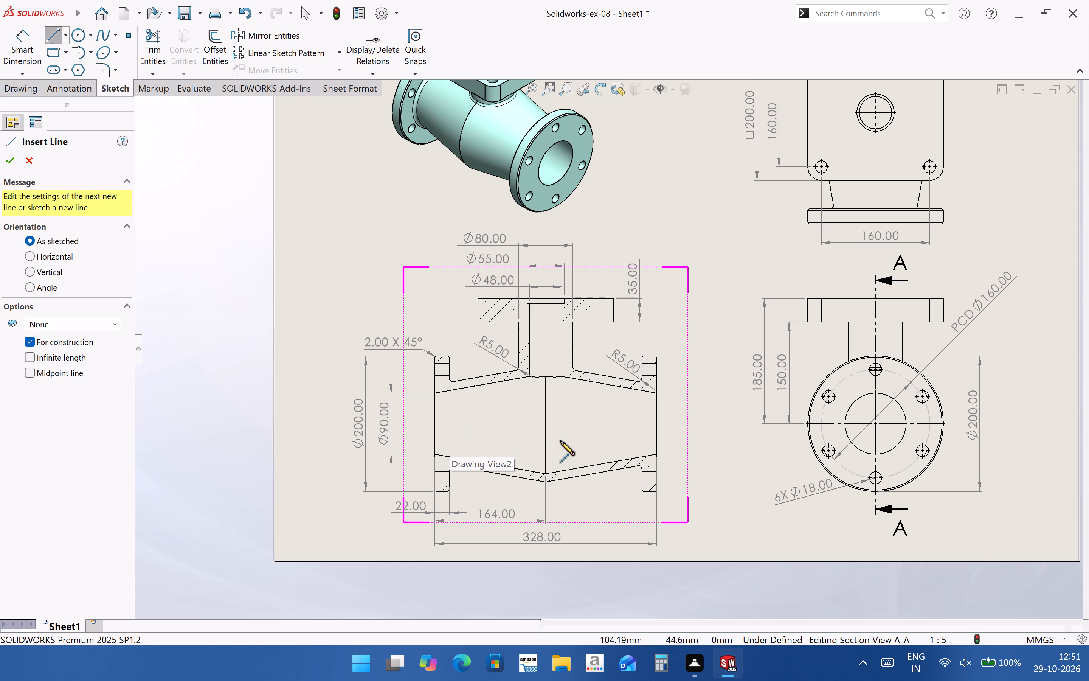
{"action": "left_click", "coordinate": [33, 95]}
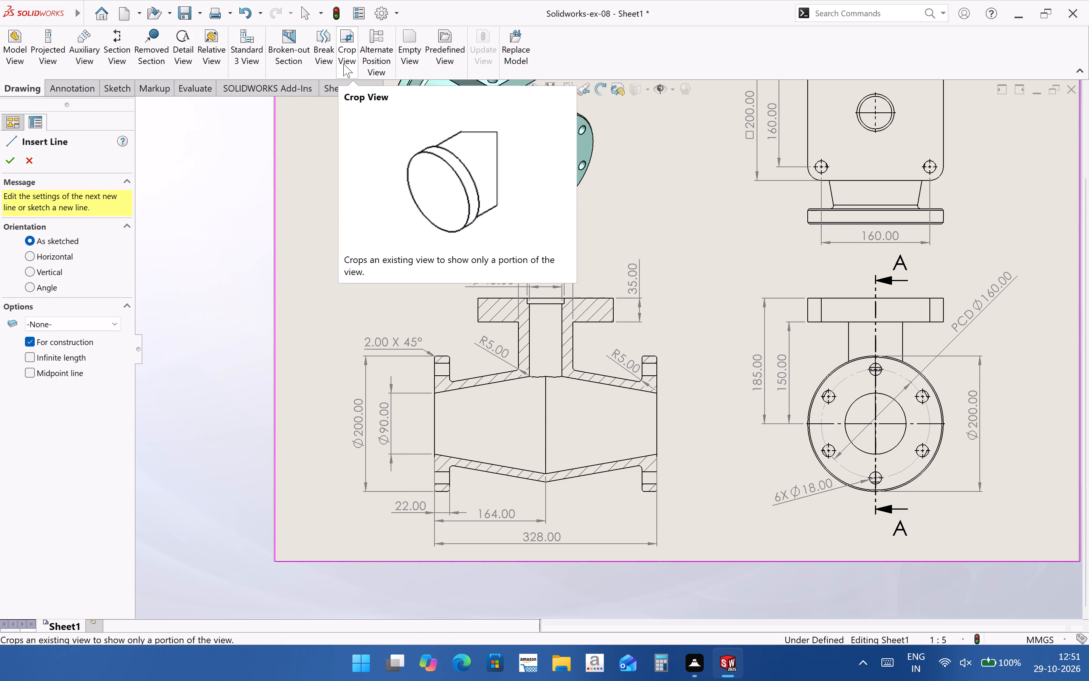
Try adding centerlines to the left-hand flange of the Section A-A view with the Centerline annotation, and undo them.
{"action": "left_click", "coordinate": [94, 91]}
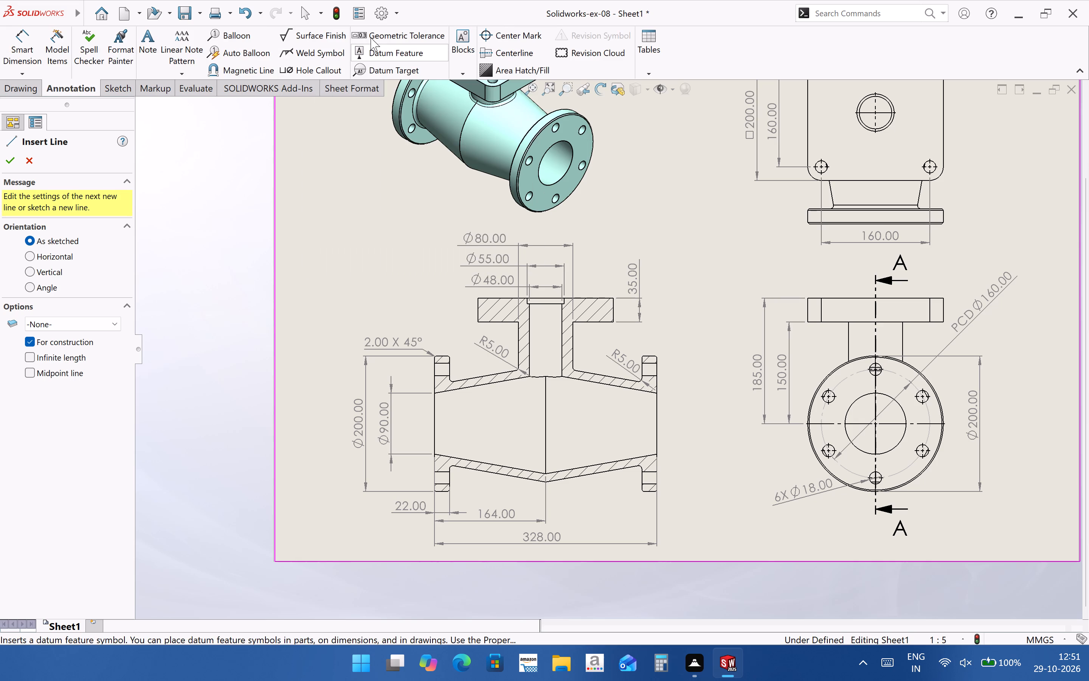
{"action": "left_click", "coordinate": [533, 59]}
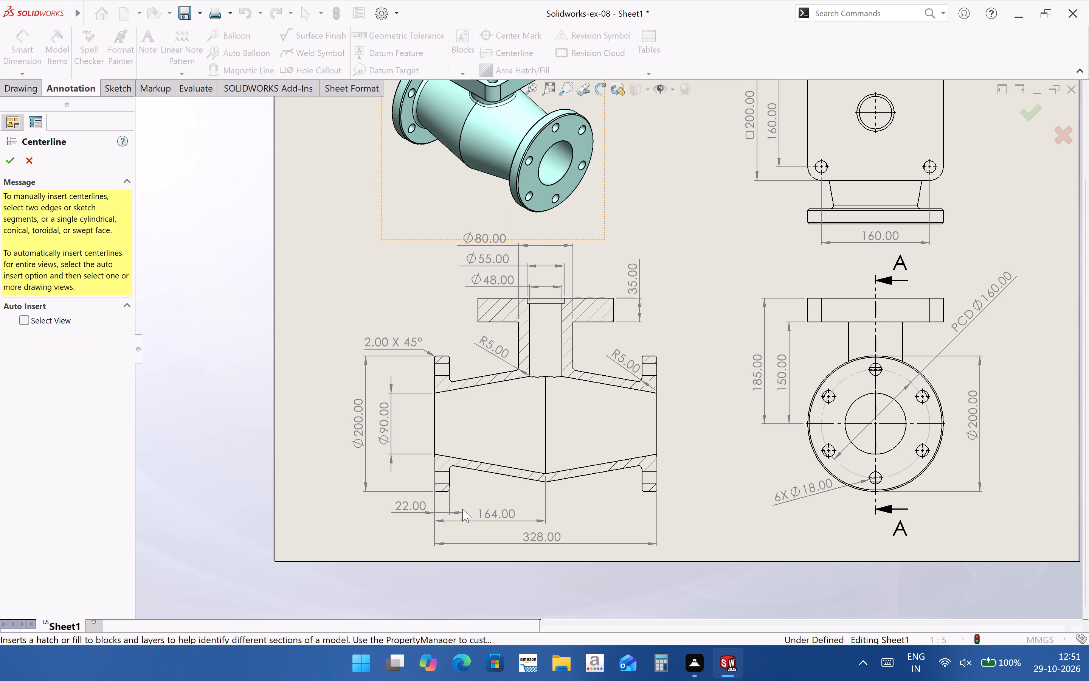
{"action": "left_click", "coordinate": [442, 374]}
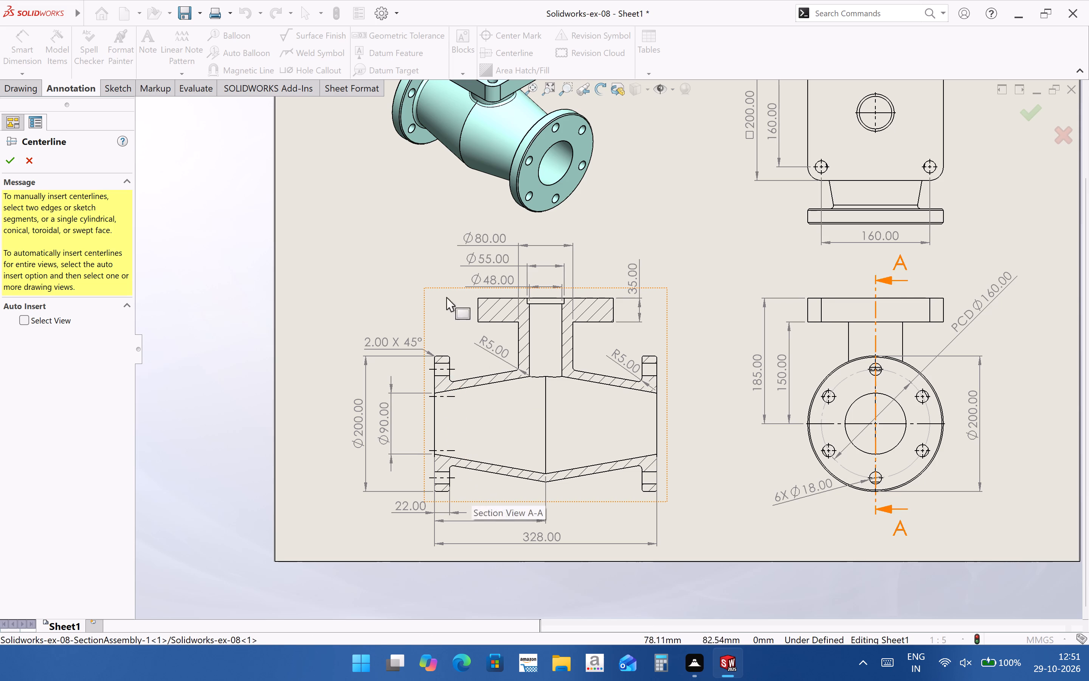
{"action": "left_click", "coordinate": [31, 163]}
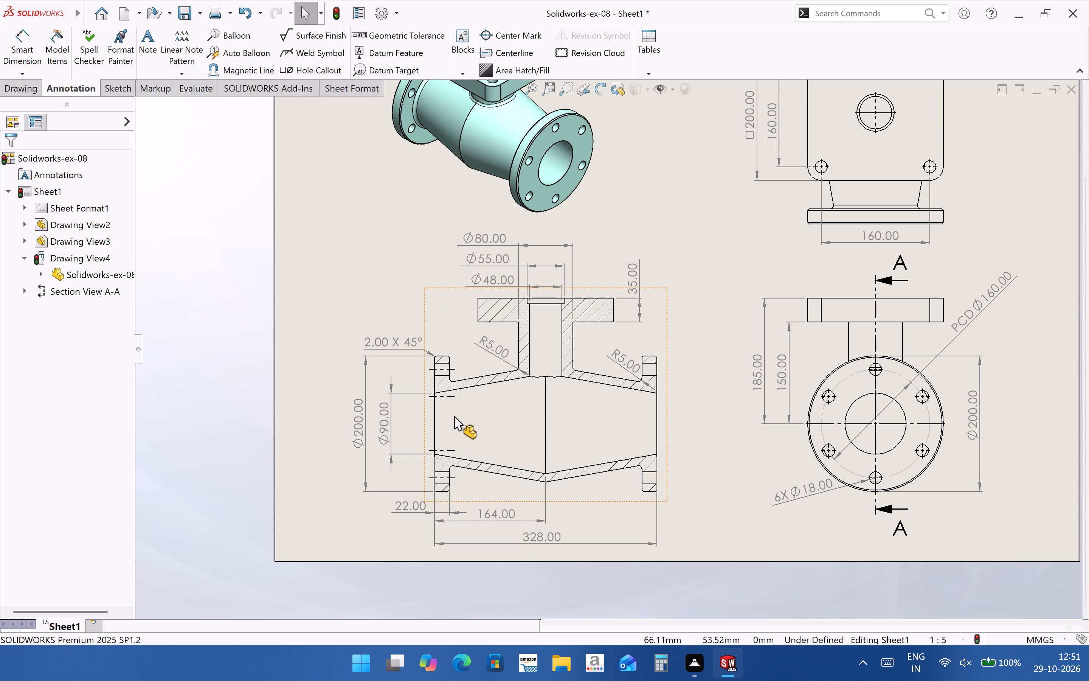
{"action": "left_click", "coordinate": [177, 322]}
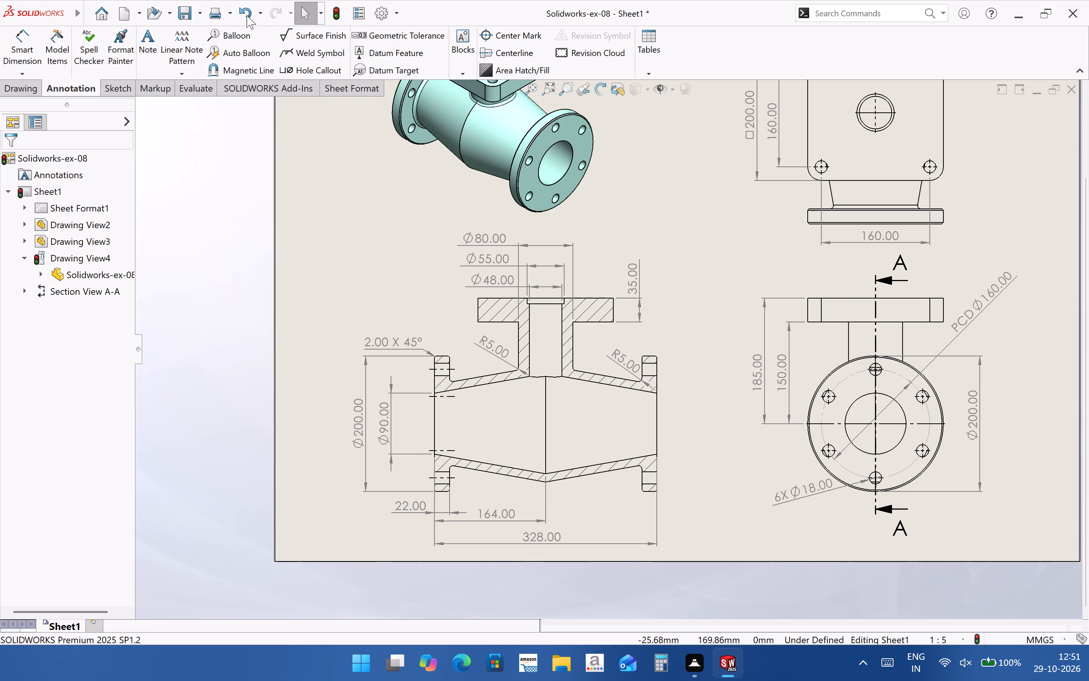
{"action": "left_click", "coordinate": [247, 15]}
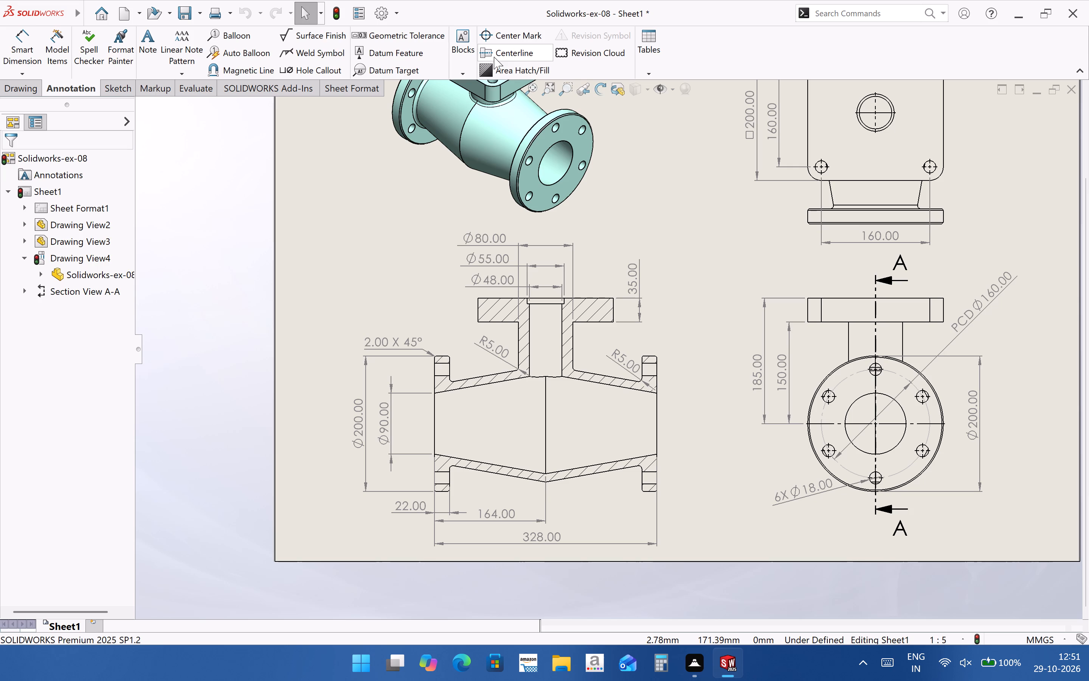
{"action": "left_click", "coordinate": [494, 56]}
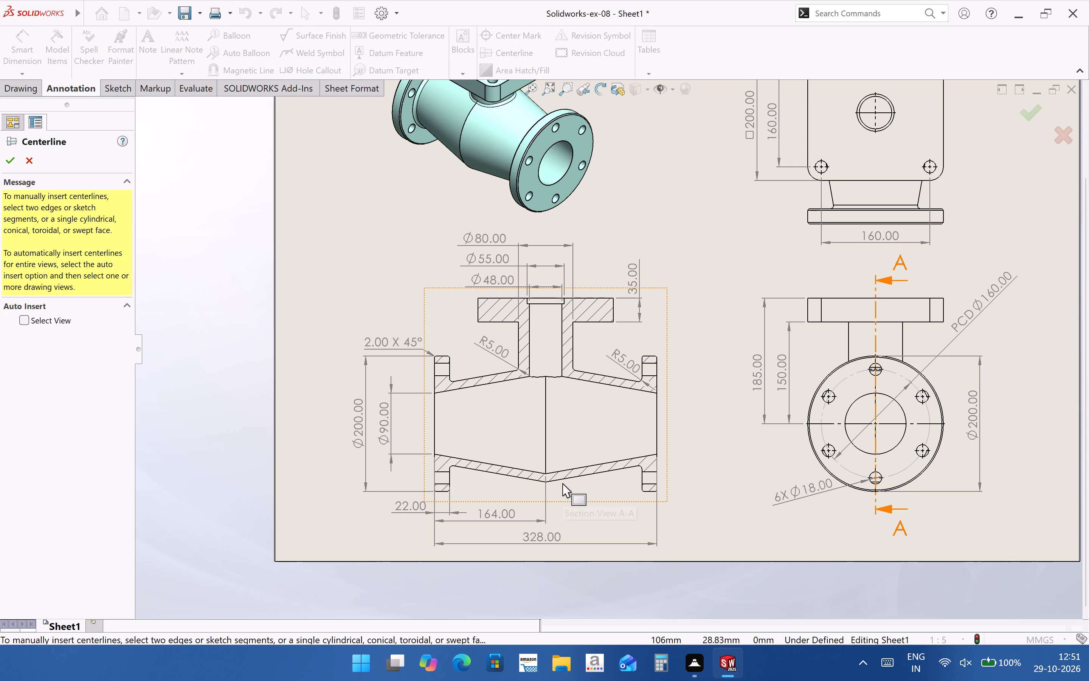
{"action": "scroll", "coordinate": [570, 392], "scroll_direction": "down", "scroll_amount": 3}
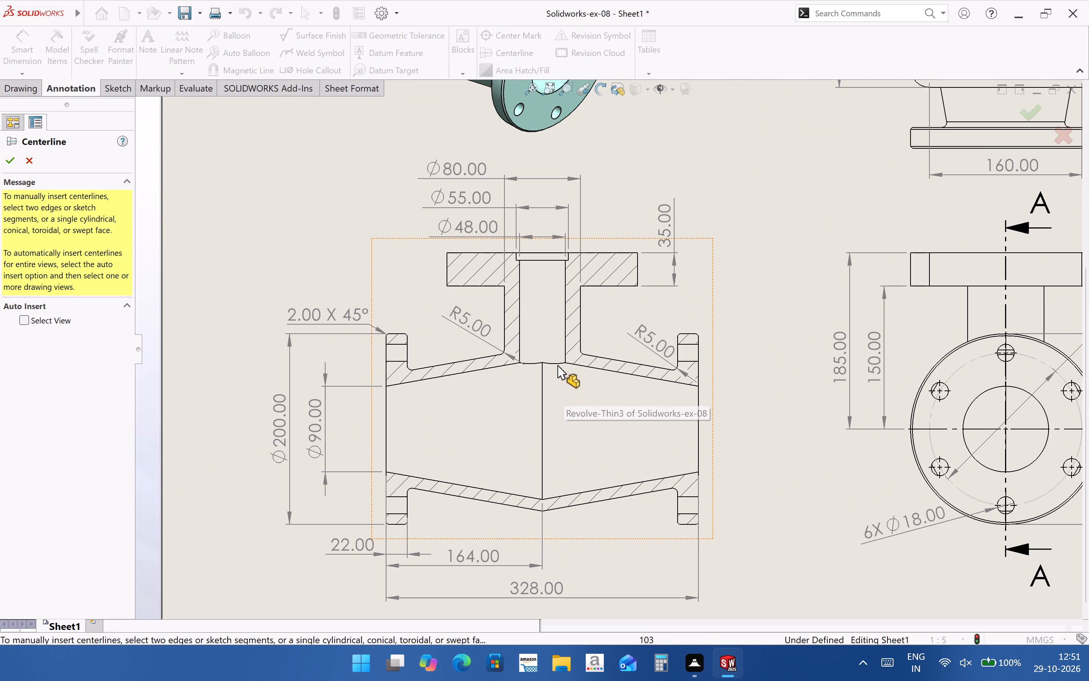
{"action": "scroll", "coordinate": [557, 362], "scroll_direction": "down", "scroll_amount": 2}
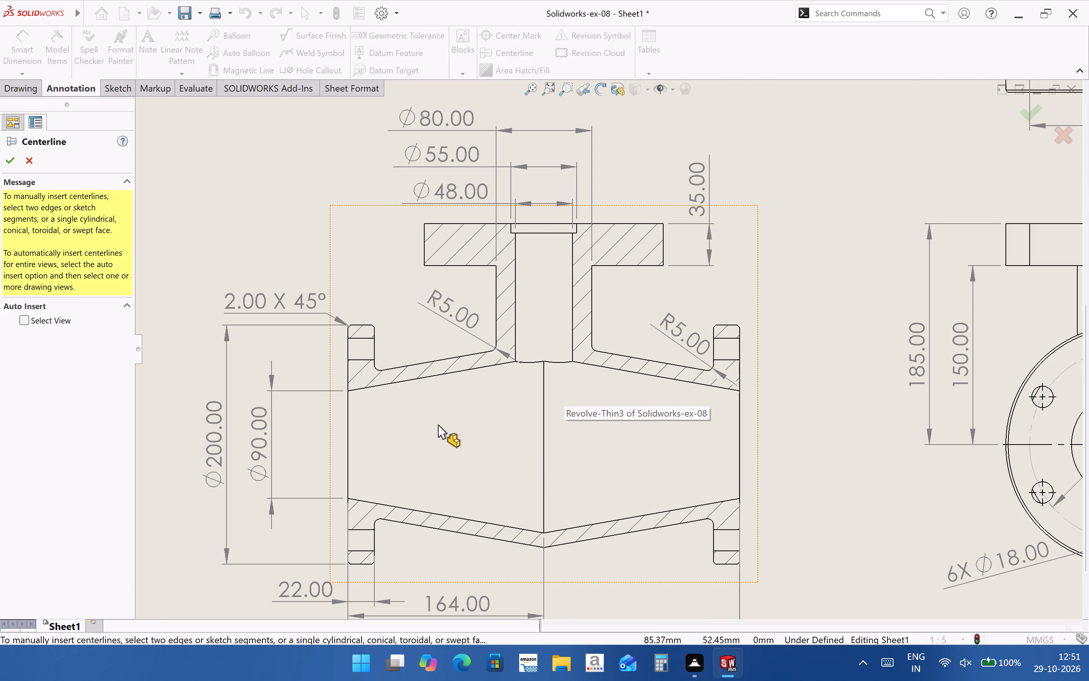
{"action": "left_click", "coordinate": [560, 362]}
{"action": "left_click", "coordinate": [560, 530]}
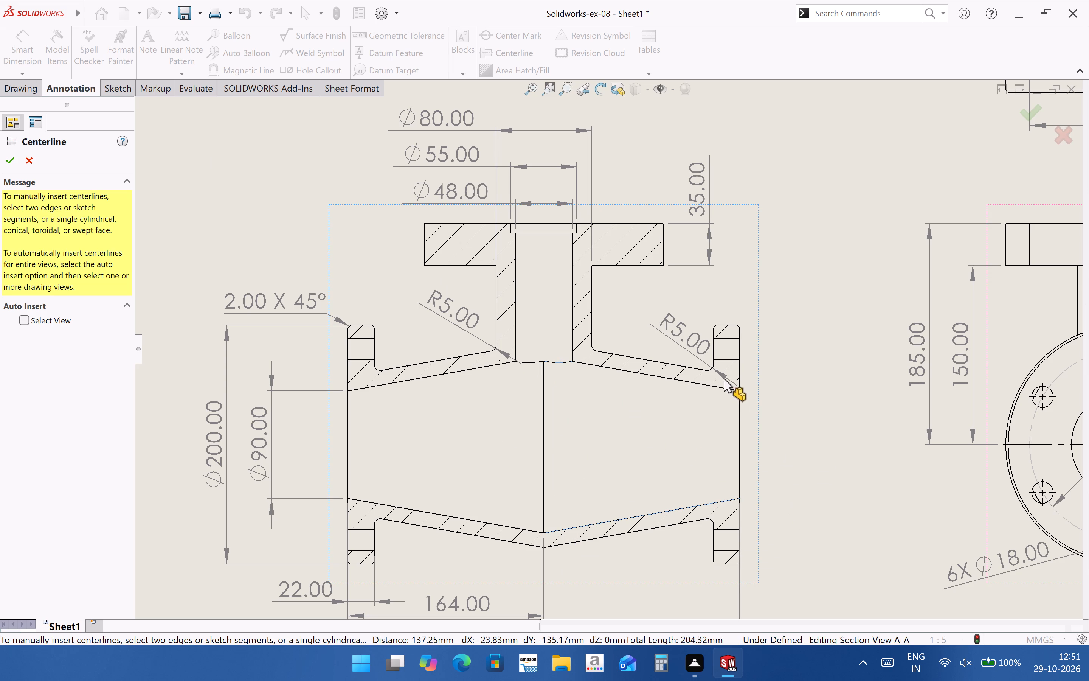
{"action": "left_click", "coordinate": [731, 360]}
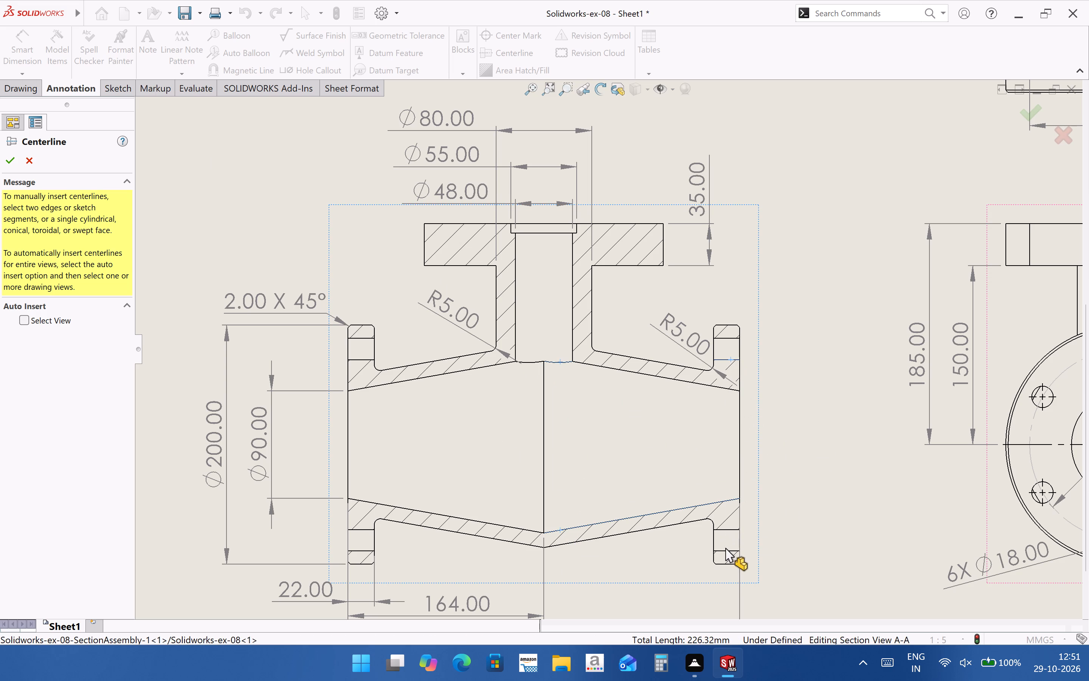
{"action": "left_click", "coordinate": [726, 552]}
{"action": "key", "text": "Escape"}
Sketch a horizontal construction centerline about 335 mm long along the bore axis of Section A-A, ending just past the far flange face.
{"action": "scroll", "coordinate": [683, 443], "scroll_direction": "up", "scroll_amount": 2}
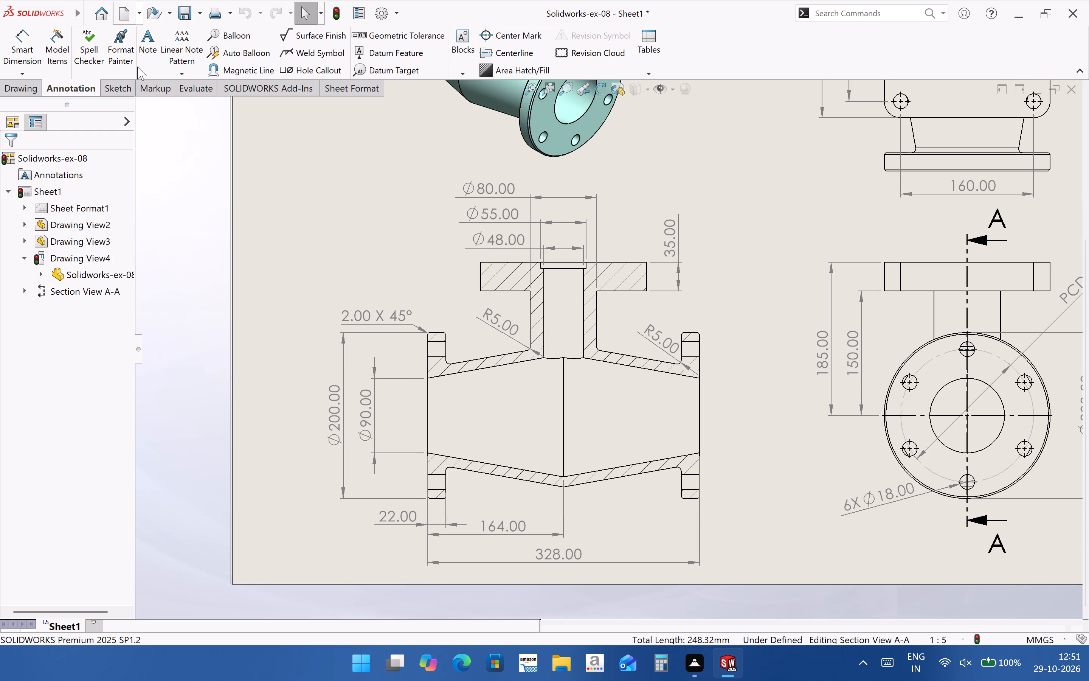
{"action": "left_click", "coordinate": [103, 81]}
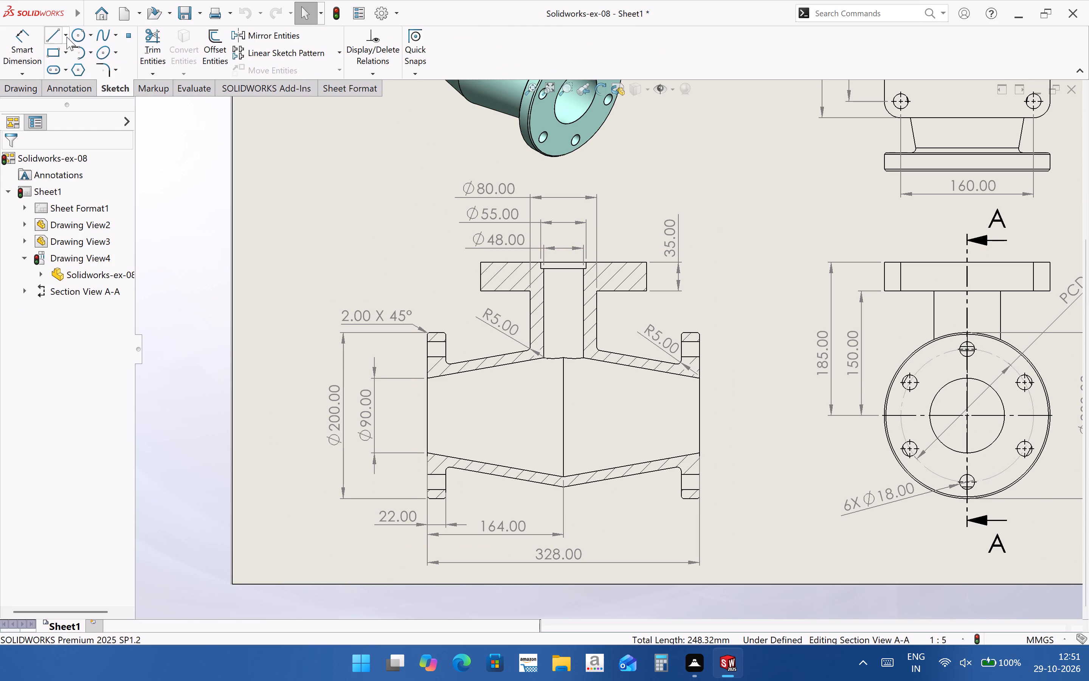
{"action": "left_click", "coordinate": [67, 37]}
{"action": "left_click", "coordinate": [76, 66]}
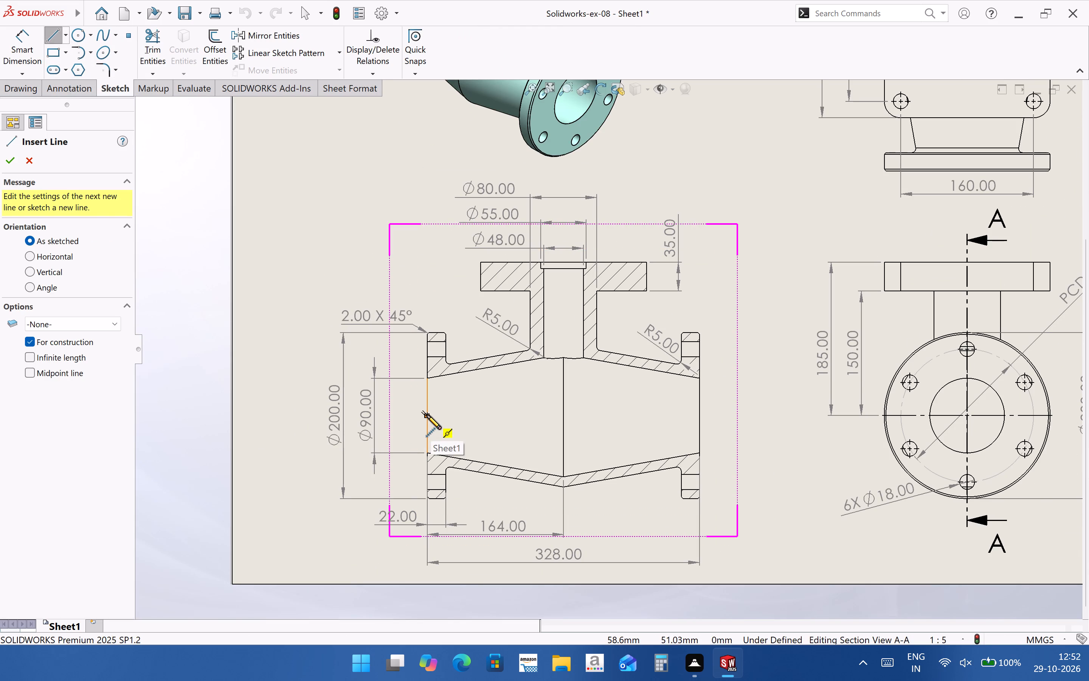
{"action": "left_click", "coordinate": [427, 416]}
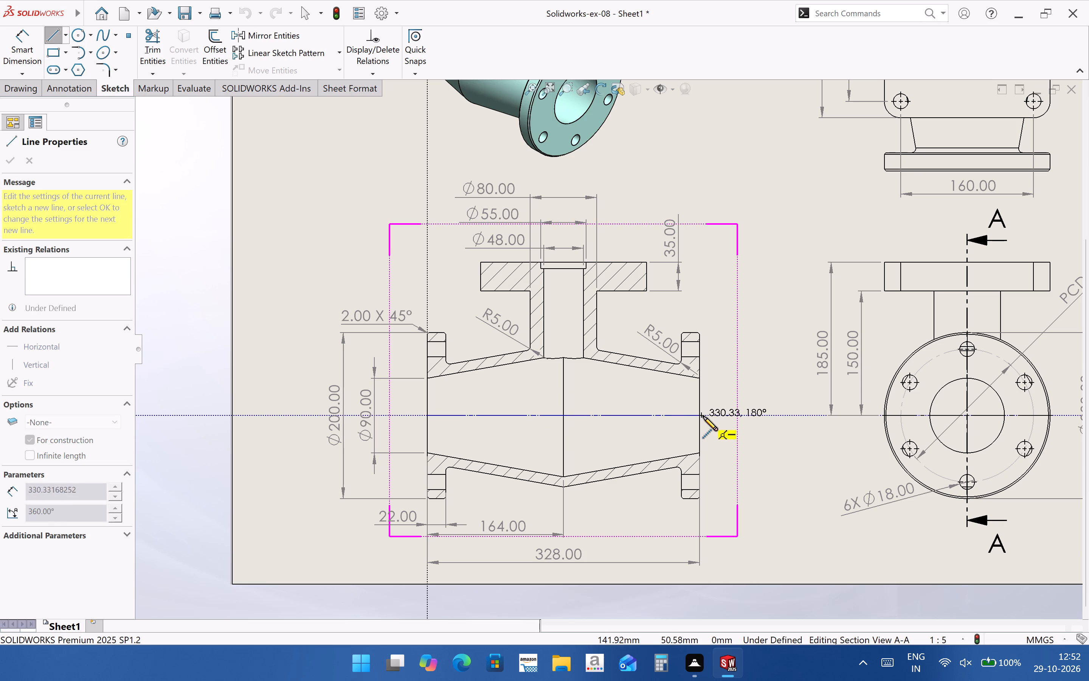
{"action": "left_click", "coordinate": [705, 415]}
{"action": "key", "text": "Escape"}
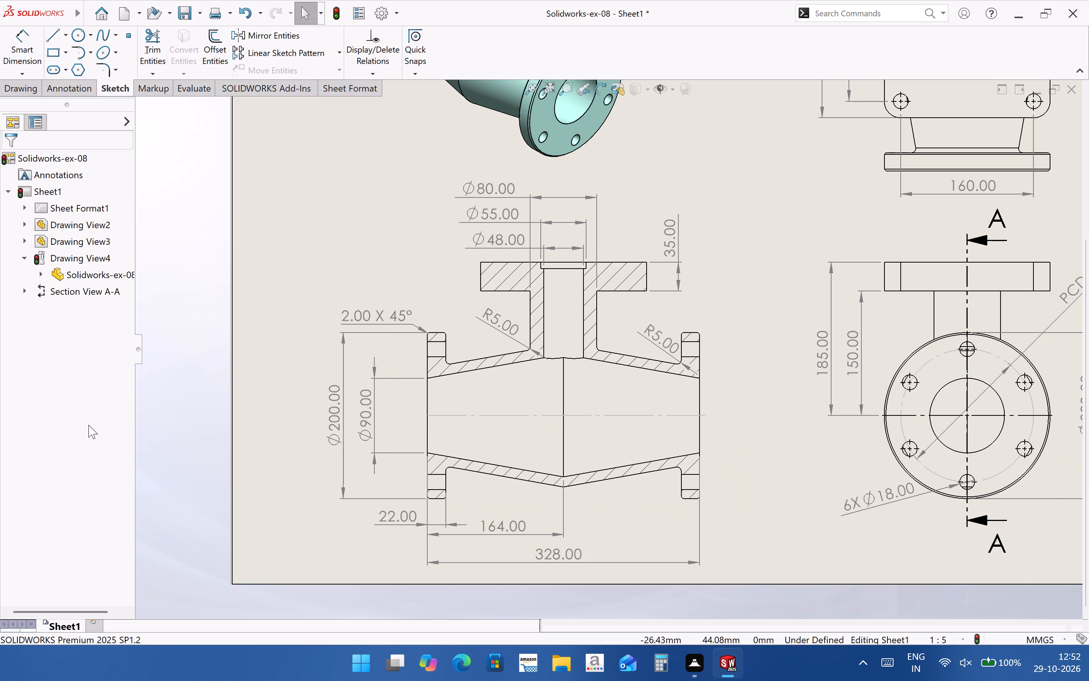
Move the 328.00 and 164.00 length dimensions below Section A-A slightly down, and shift the 22.00 flange-thickness text to the right.
{"action": "scroll", "coordinate": [464, 423], "scroll_direction": "up", "scroll_amount": 2}
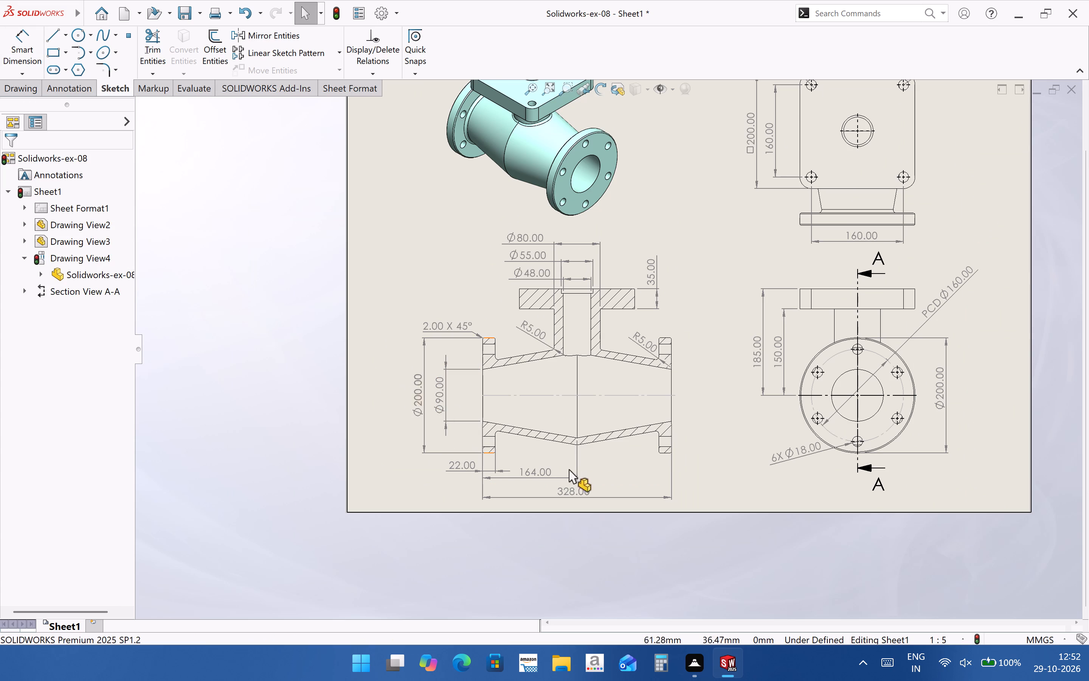
{"action": "scroll", "coordinate": [531, 474], "scroll_direction": "down", "scroll_amount": 3}
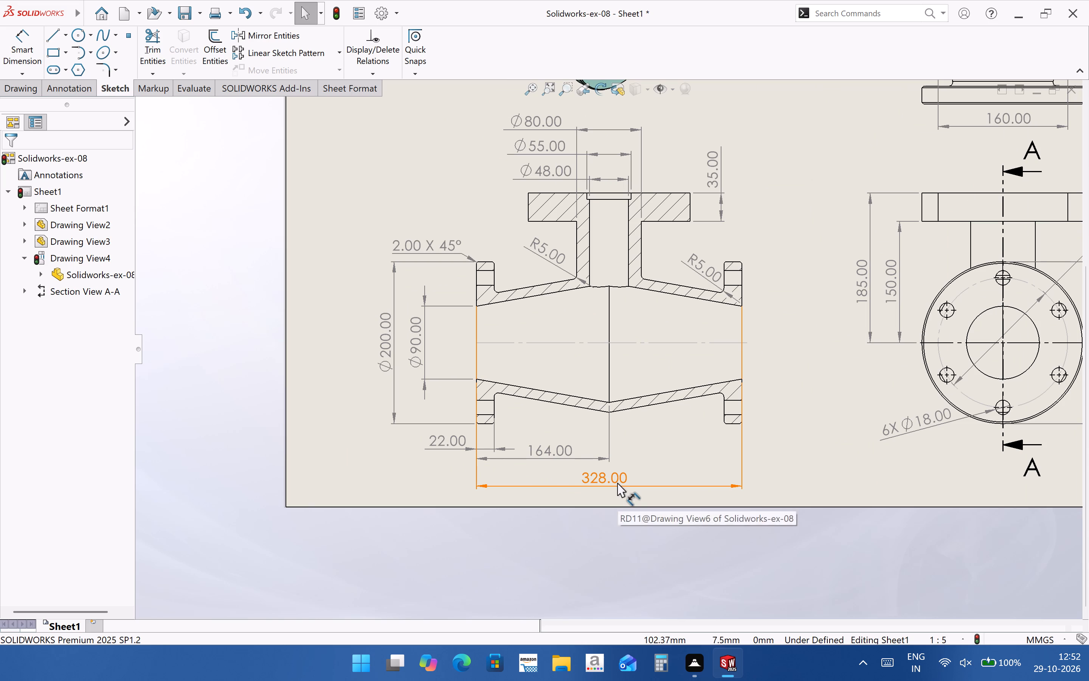
{"action": "left_click_drag", "start_coordinate": [617, 483], "coordinate": [617, 490]}
{"action": "left_click_drag", "start_coordinate": [538, 452], "coordinate": [541, 466]}
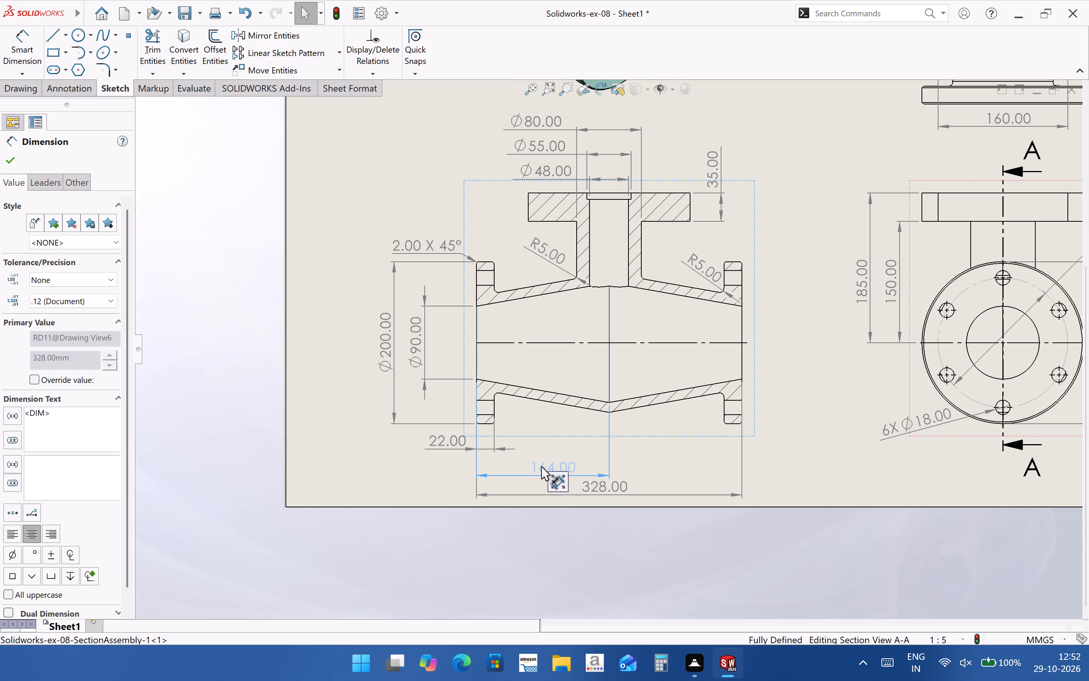
{"action": "left_click_drag", "start_coordinate": [541, 466], "coordinate": [541, 464]}
{"action": "left_click_drag", "start_coordinate": [447, 439], "coordinate": [510, 437]}
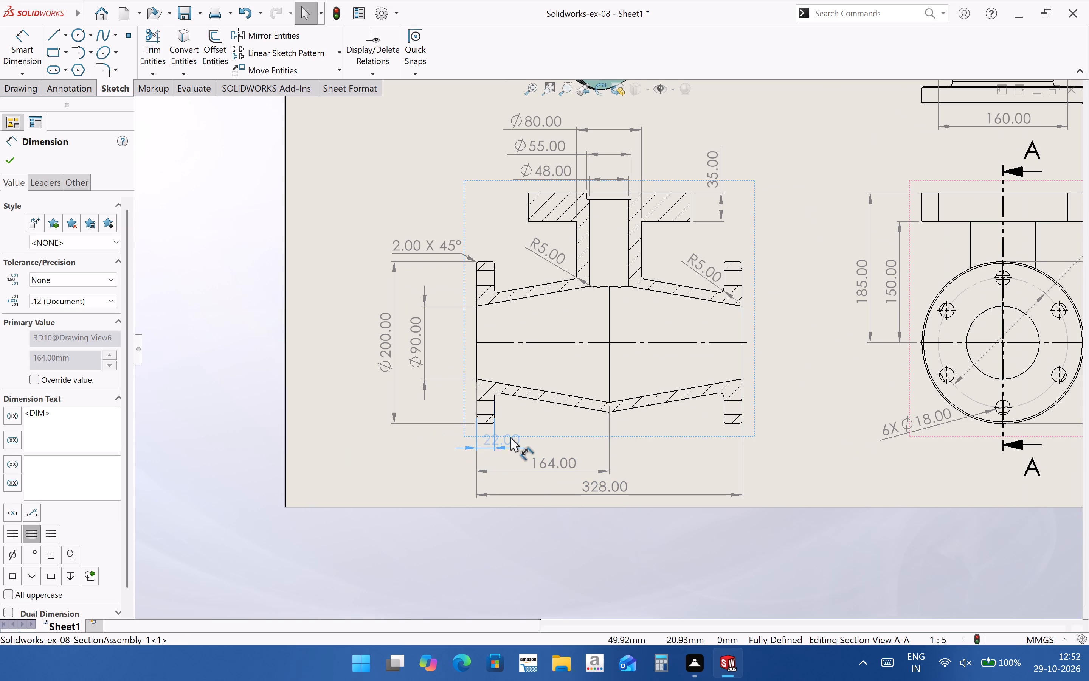
{"action": "left_click_drag", "start_coordinate": [510, 437], "coordinate": [518, 437]}
{"action": "left_click", "coordinate": [842, 484]}
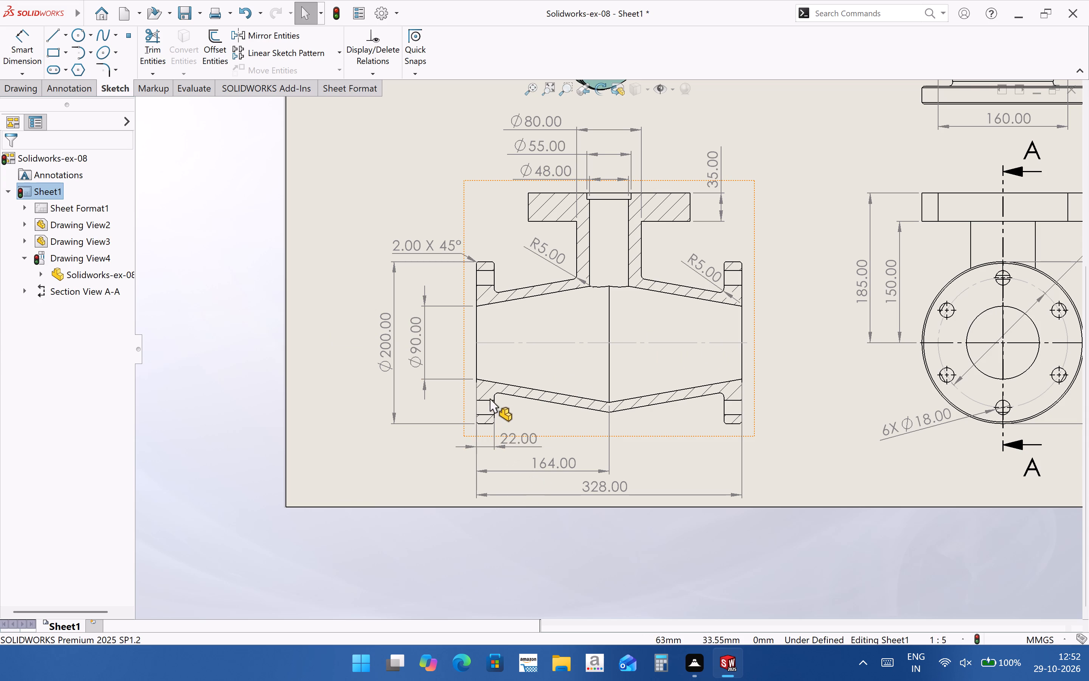
Dimension the wall thickness between the outer and inner edges of the upper-left tapered wall in Section A-A, with the text inside the bore.
{"action": "scroll", "coordinate": [540, 435], "scroll_direction": "up", "scroll_amount": 1}
{"action": "scroll", "coordinate": [558, 328], "scroll_direction": "down", "scroll_amount": 2}
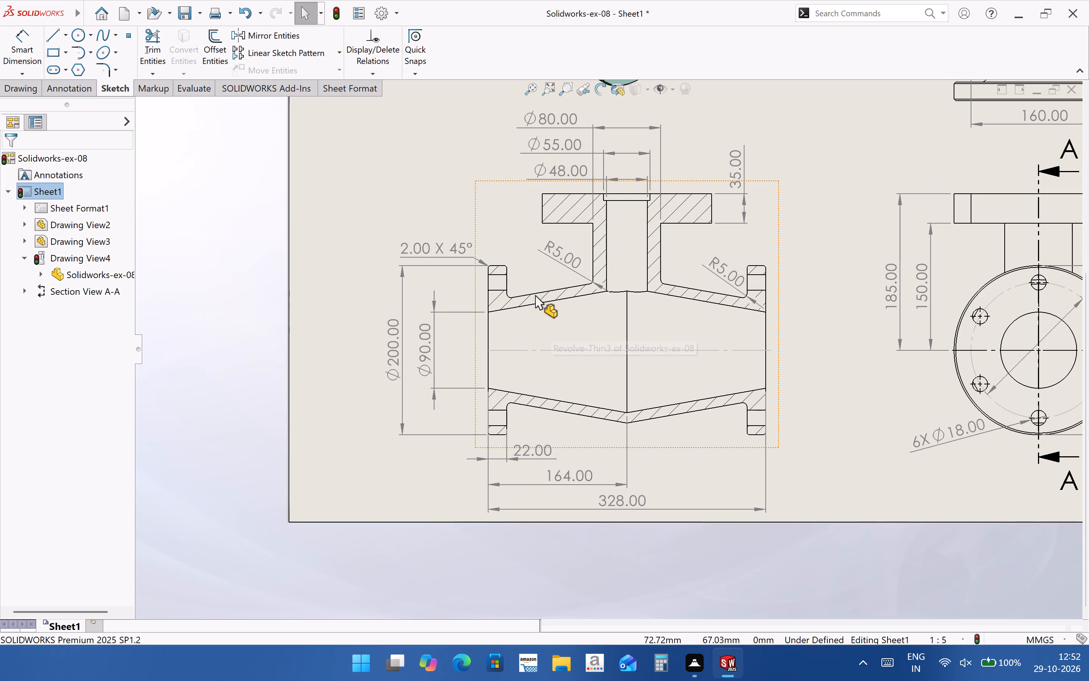
{"action": "left_click", "coordinate": [9, 31]}
{"action": "scroll", "coordinate": [542, 279], "scroll_direction": "down", "scroll_amount": 4}
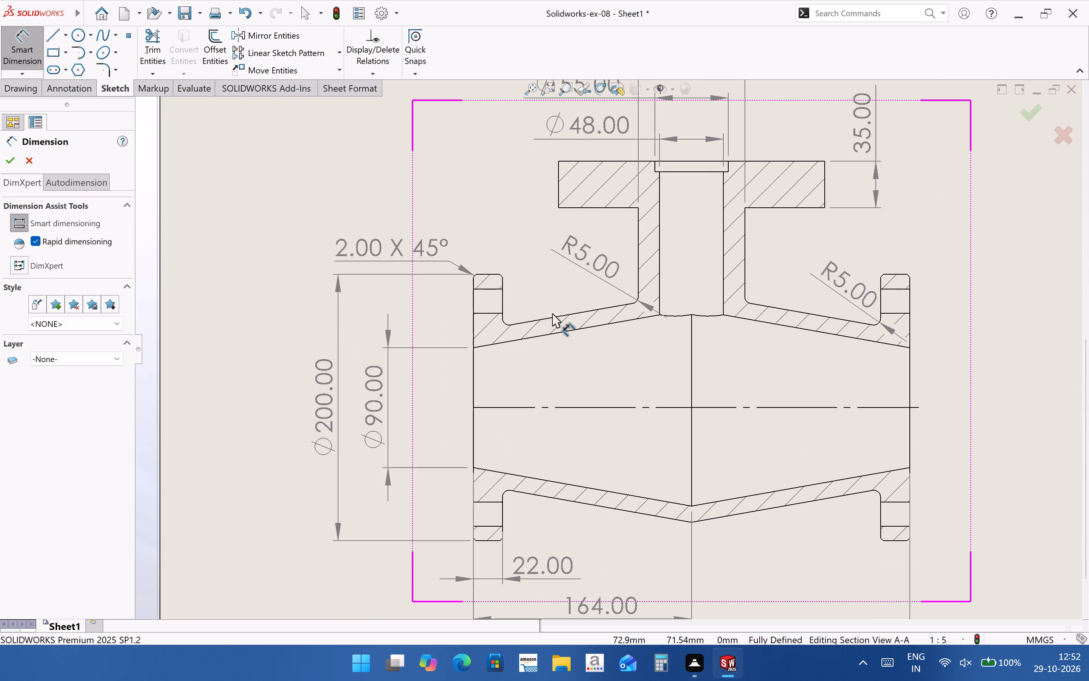
{"action": "left_click", "coordinate": [559, 317]}
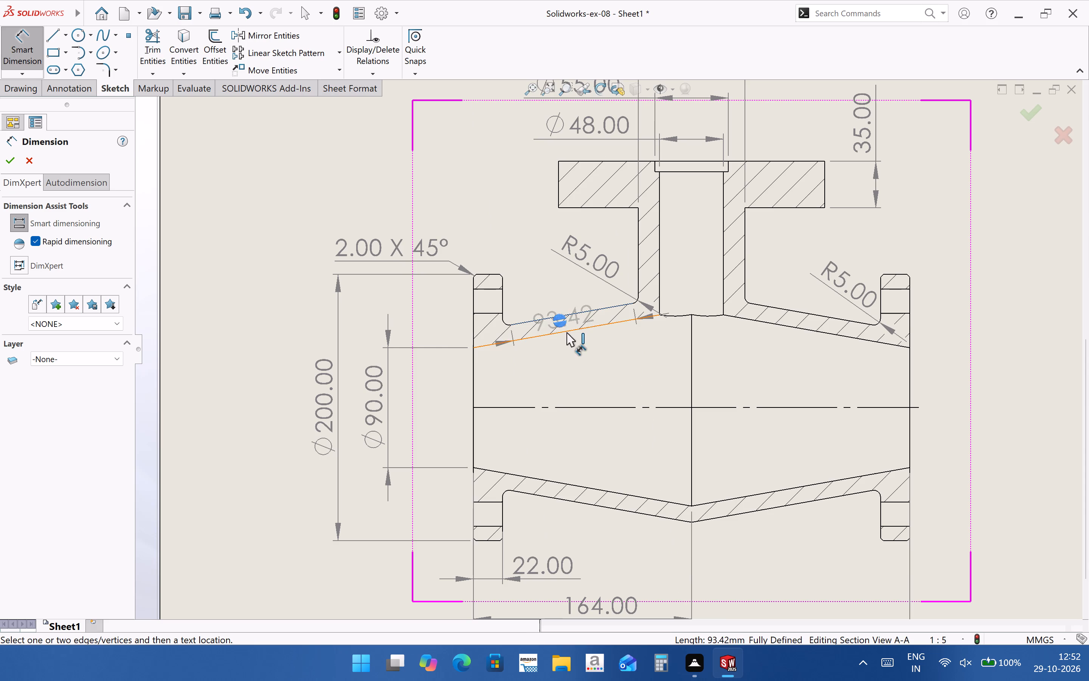
{"action": "left_click", "coordinate": [566, 332]}
{"action": "left_click", "coordinate": [571, 373]}
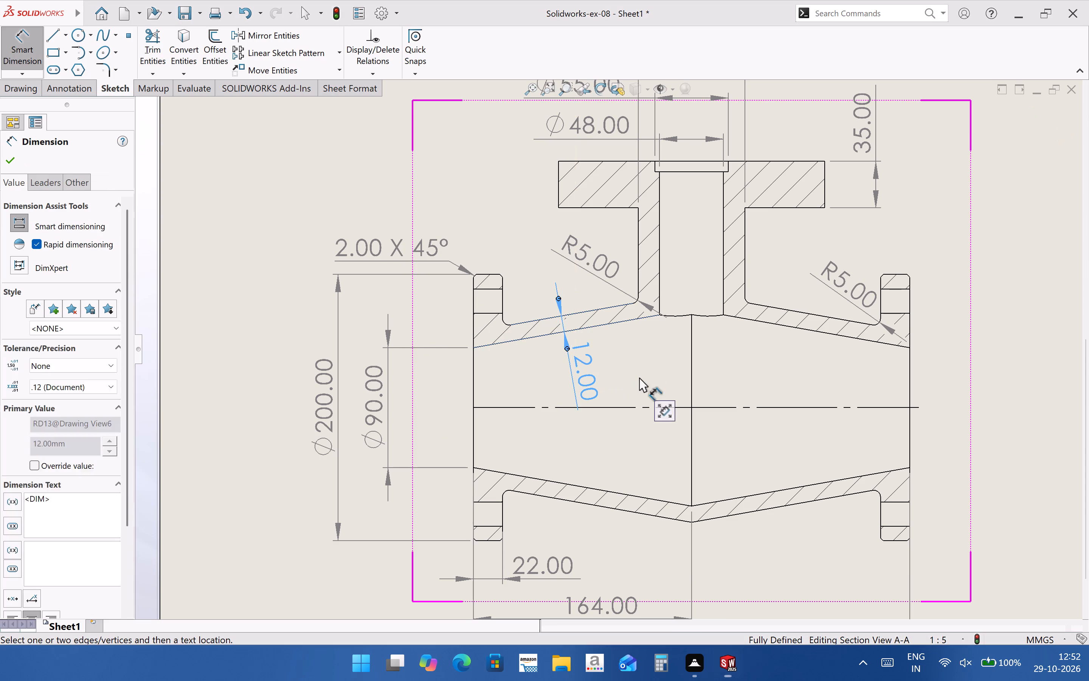
{"action": "left_click", "coordinate": [639, 378]}
Dimension the angle between the upper-left inner tapered edge and the horizontal centerline, placing it inside the Section A-A bore.
{"action": "scroll", "coordinate": [475, 375], "scroll_direction": "up", "scroll_amount": 2}
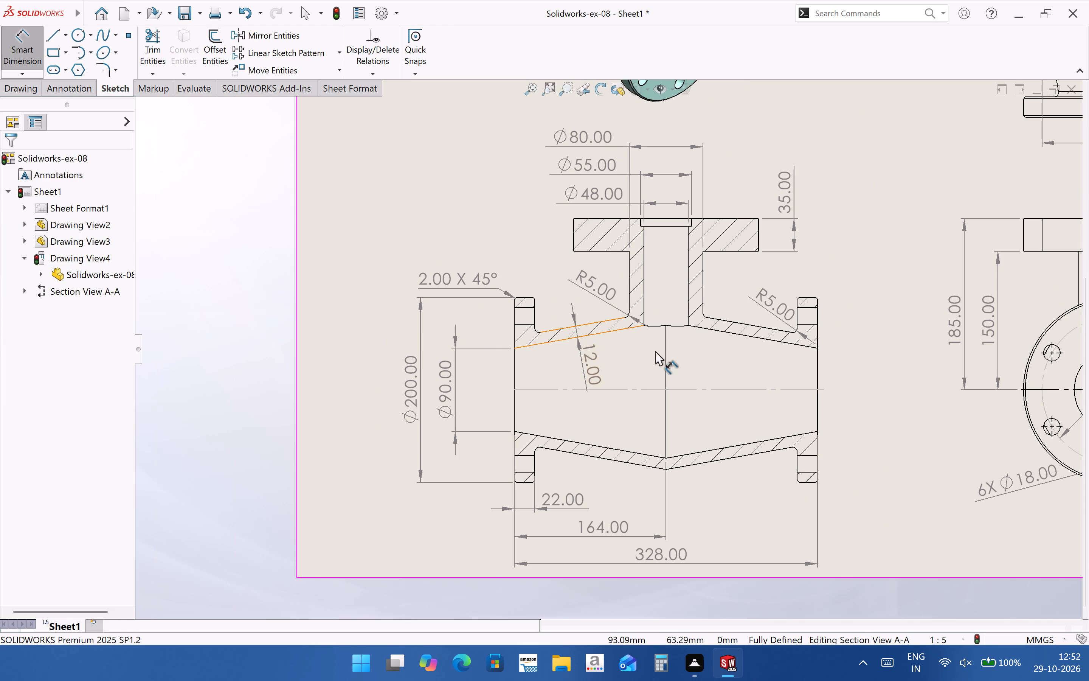
{"action": "scroll", "coordinate": [655, 351], "scroll_direction": "down", "scroll_amount": 2}
{"action": "left_click", "coordinate": [607, 325]}
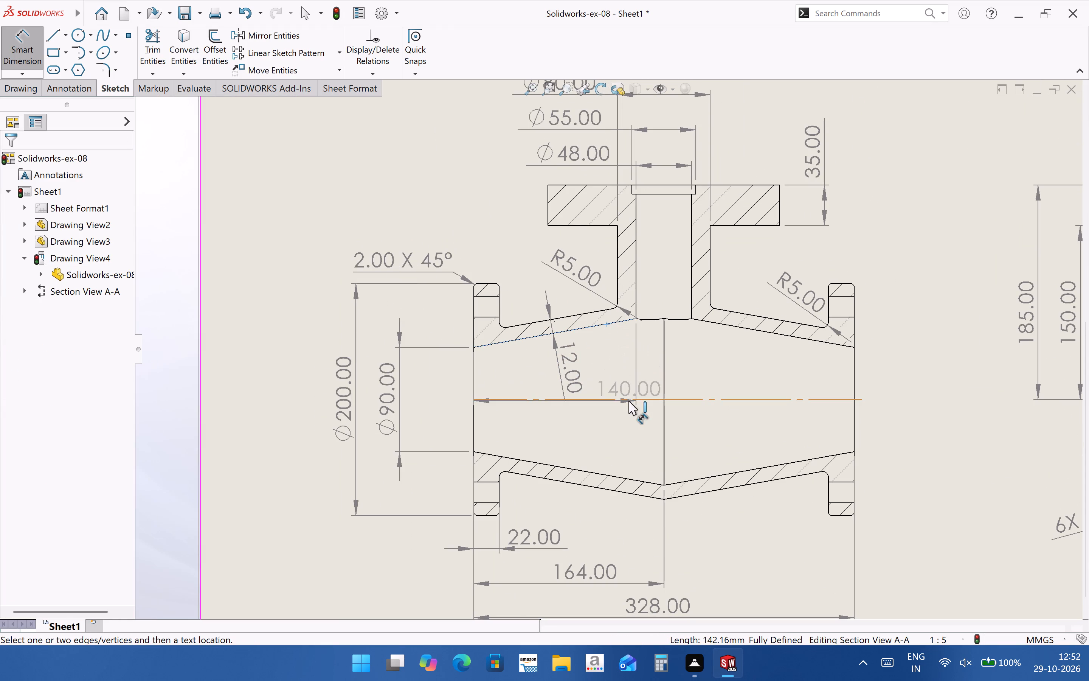
{"action": "left_click", "coordinate": [628, 398]}
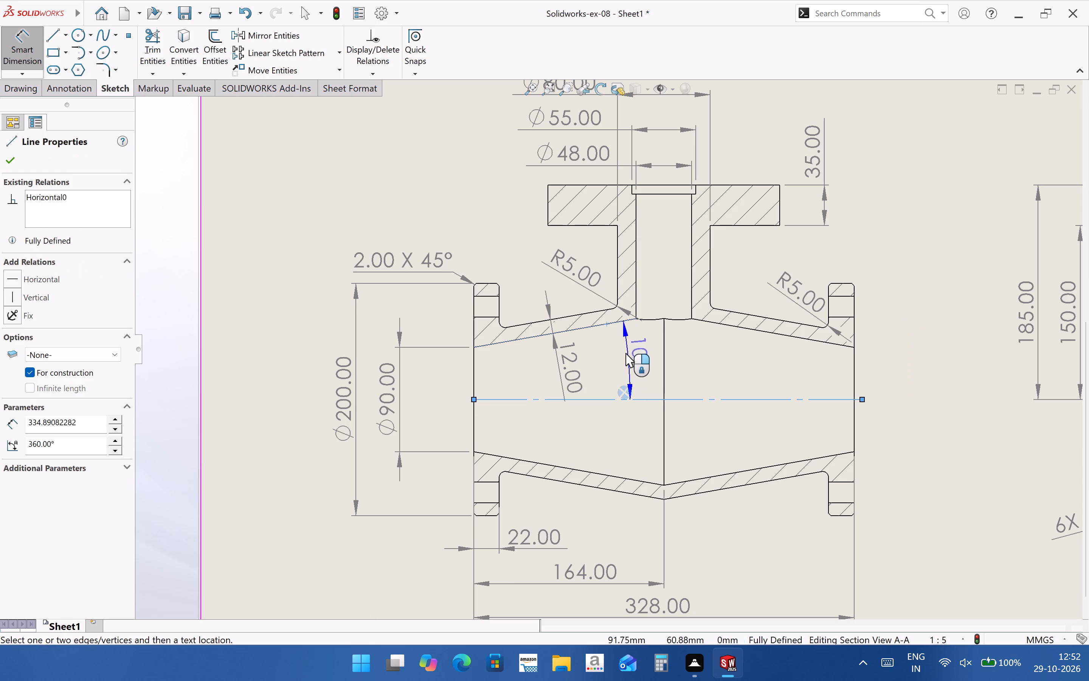
{"action": "left_click", "coordinate": [625, 354]}
{"action": "left_click", "coordinate": [637, 331]}
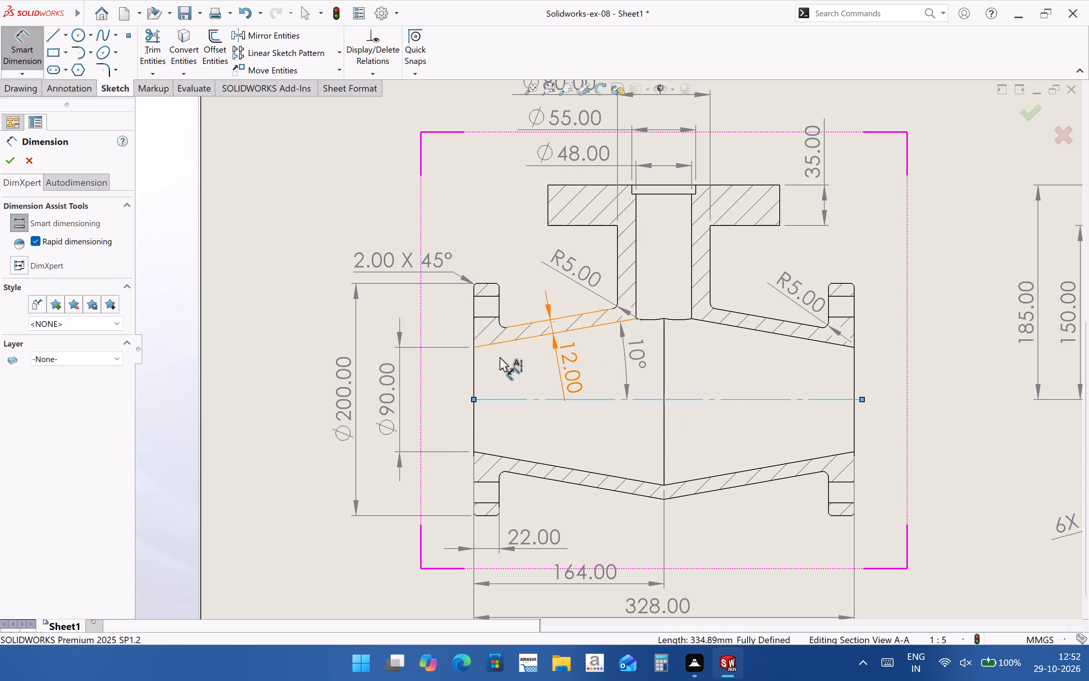
{"action": "scroll", "coordinate": [442, 350], "scroll_direction": "up", "scroll_amount": 2}
{"action": "middle_click_drag", "start_coordinate": [534, 409], "coordinate": [472, 403]}
{"action": "scroll", "coordinate": [470, 401], "scroll_direction": "up", "scroll_amount": 1}
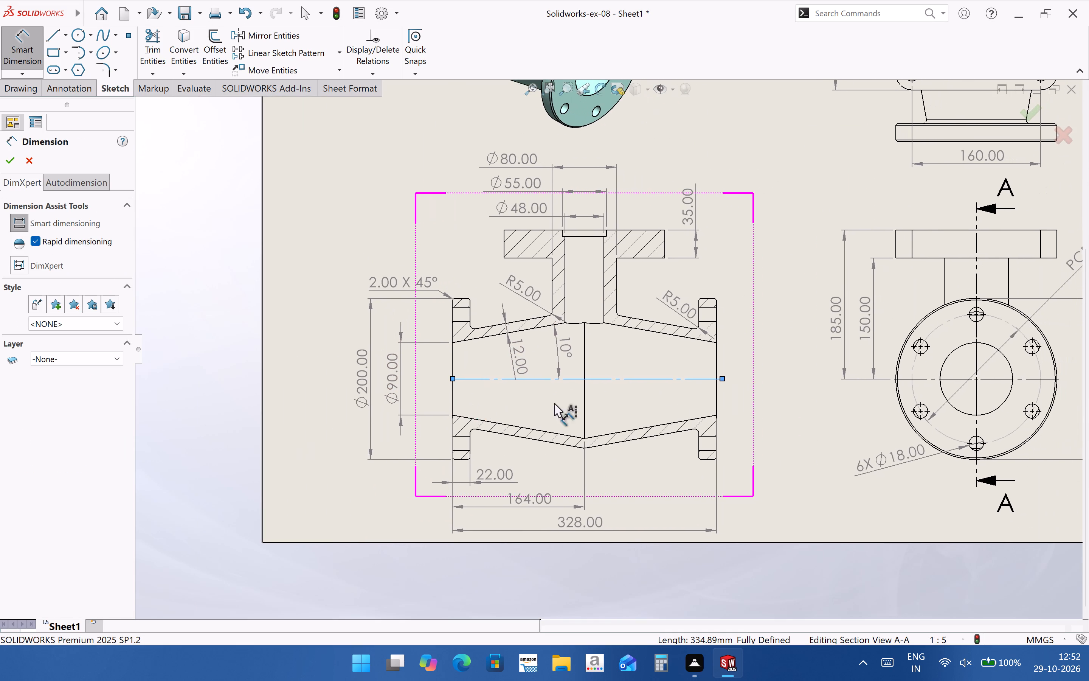
{"action": "left_click", "coordinate": [768, 428]}
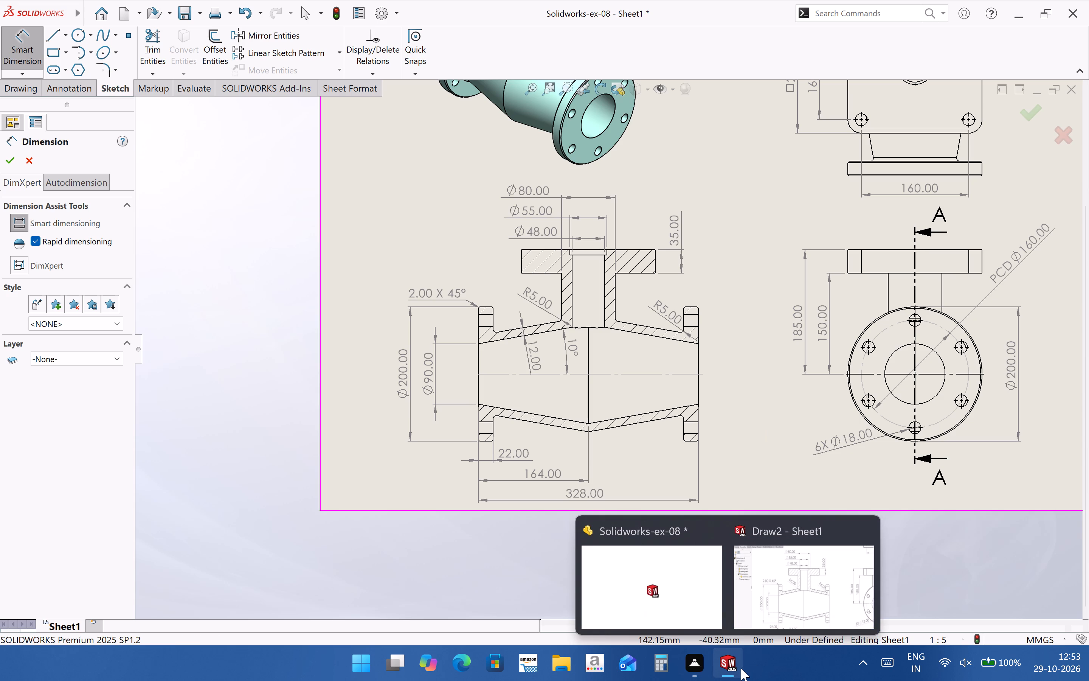
Switch to the Solidworks-ex-08 part window and display a lengthwise section view through the pipe bore and the top branch hole.
{"action": "left_click", "coordinate": [820, 591]}
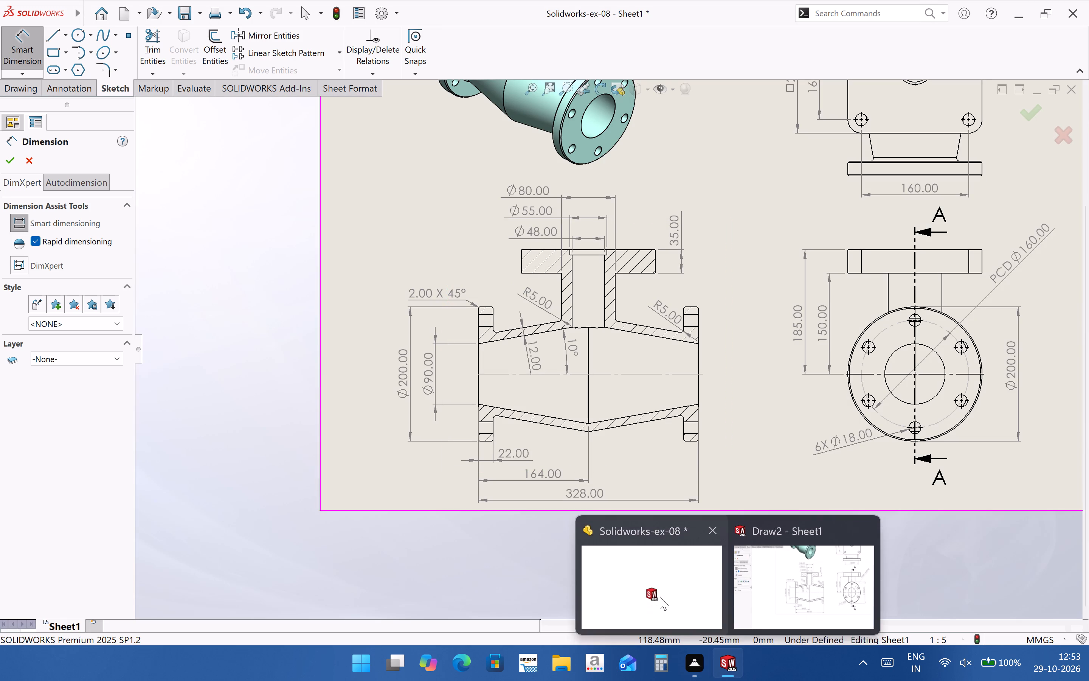
{"action": "left_click", "coordinate": [660, 597]}
{"action": "scroll", "coordinate": [570, 425], "scroll_direction": "up", "scroll_amount": 3}
{"action": "middle_click_drag", "start_coordinate": [574, 420], "coordinate": [766, 245]}
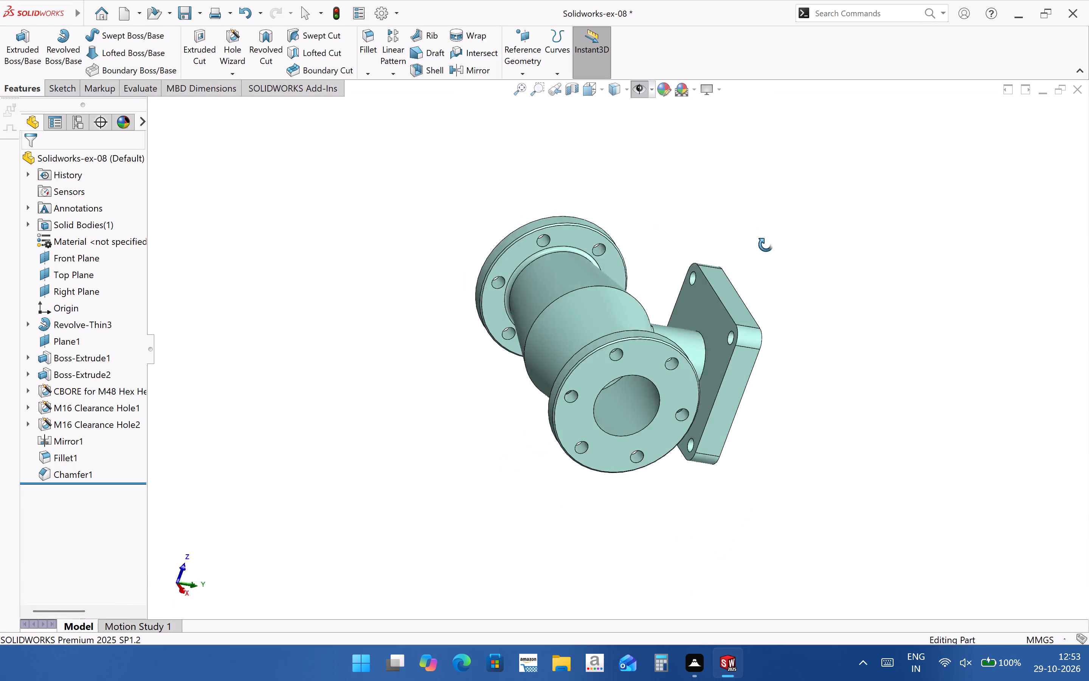
{"action": "middle_click_drag", "start_coordinate": [766, 245], "coordinate": [857, 573]}
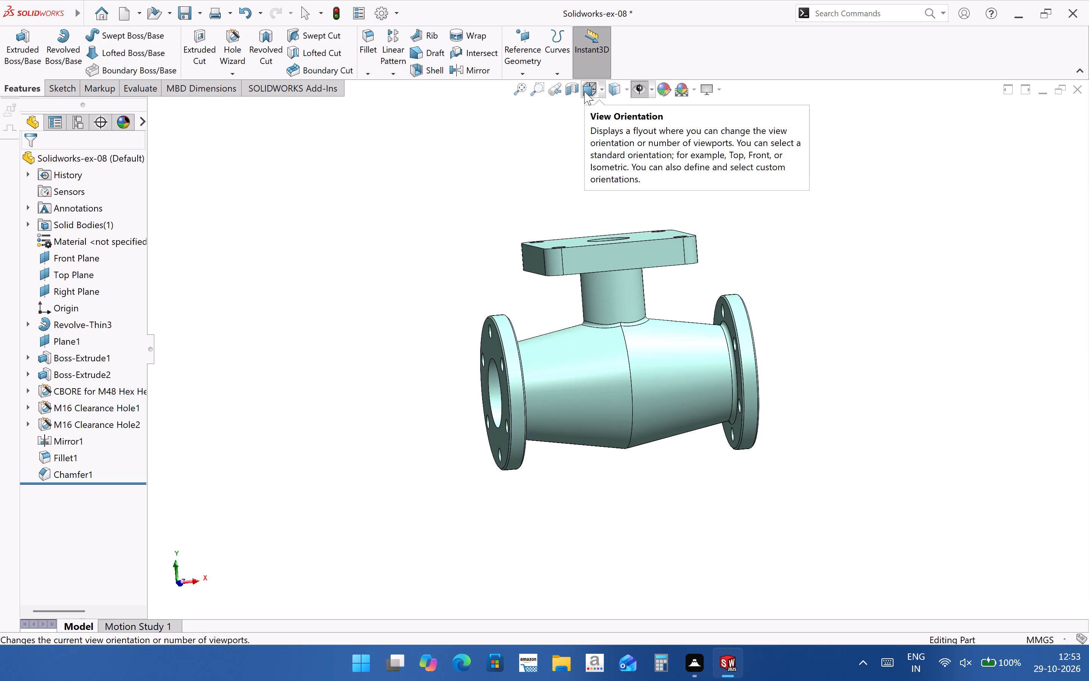
{"action": "left_click", "coordinate": [574, 90]}
{"action": "middle_click_drag", "start_coordinate": [608, 355], "coordinate": [841, 334]}
{"action": "left_click", "coordinate": [1027, 117]}
{"action": "scroll", "coordinate": [675, 340], "scroll_direction": "down", "scroll_amount": 3}
{"action": "middle_click_drag", "start_coordinate": [565, 339], "coordinate": [589, 340]}
{"action": "scroll", "coordinate": [589, 340], "scroll_direction": "up", "scroll_amount": 1}
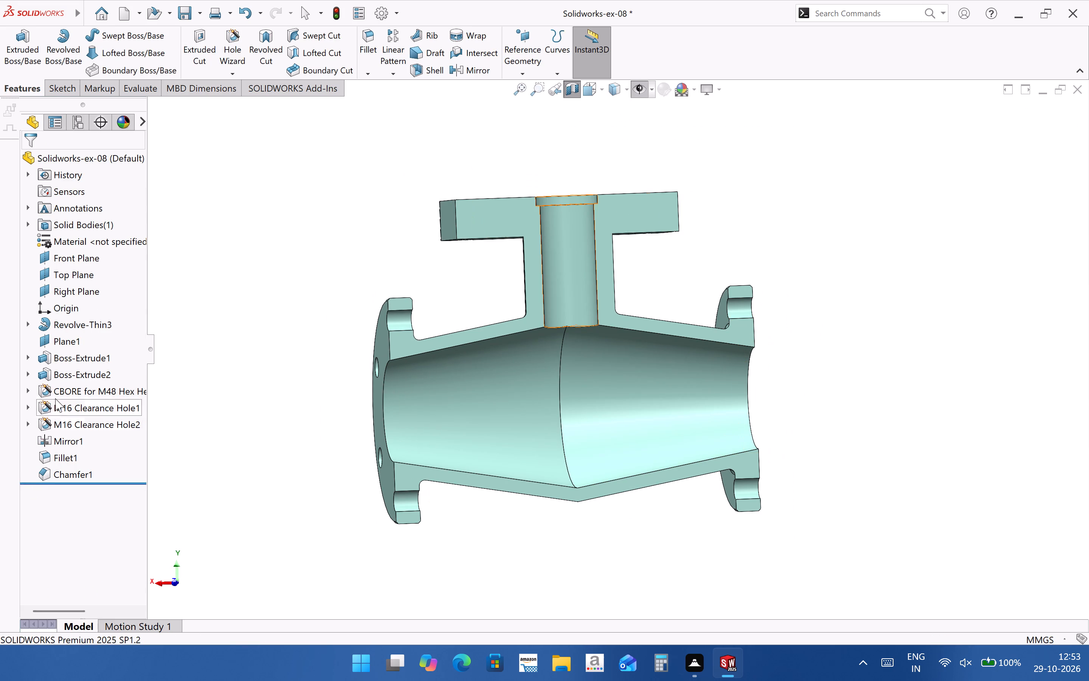
Examine the hole specification of the M48 hex bolt counterbore in the top branch, including its custom sizing, end condition and callout values.
{"action": "left_click", "coordinate": [29, 391]}
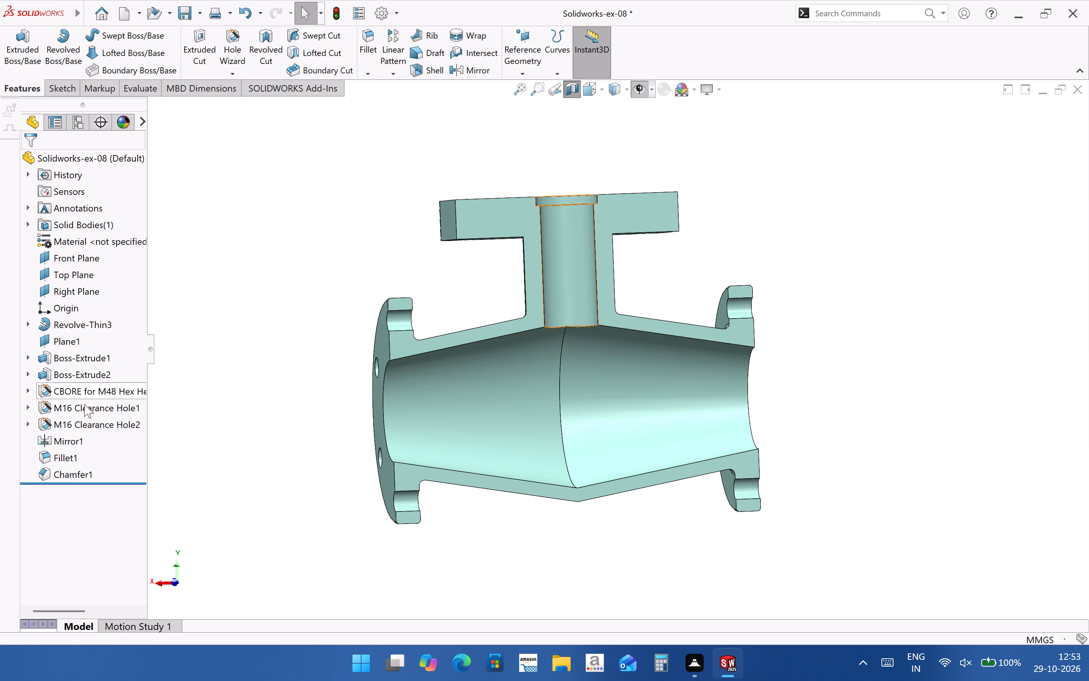
{"action": "left_click", "coordinate": [66, 389]}
{"action": "left_click", "coordinate": [81, 358]}
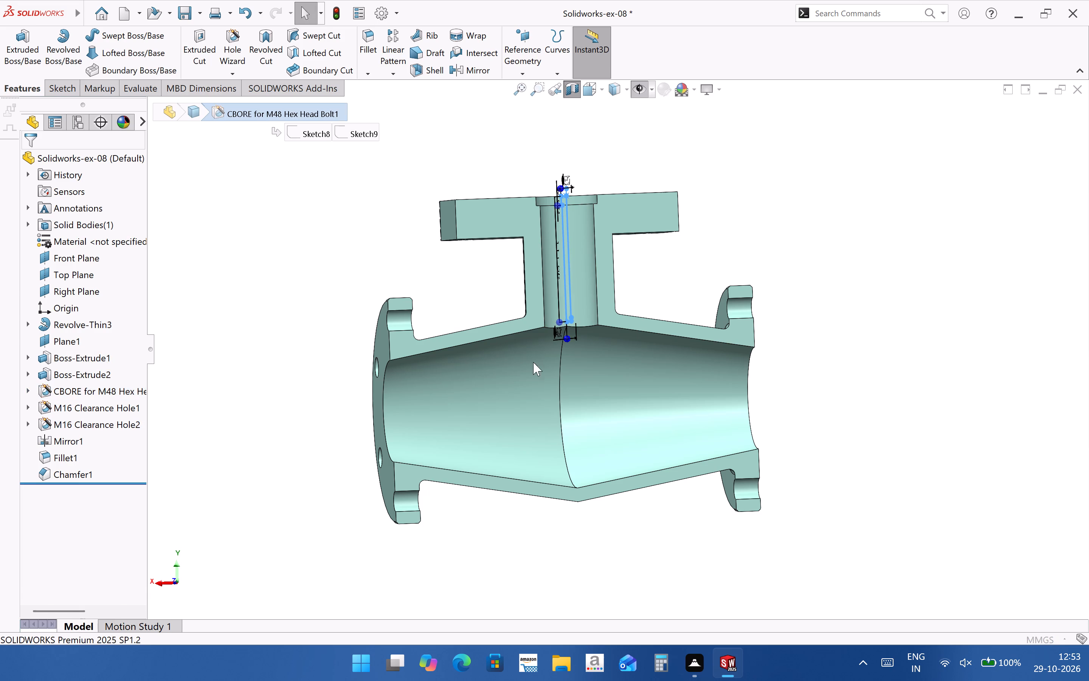
{"action": "scroll", "coordinate": [510, 406], "scroll_direction": "up", "scroll_amount": 2}
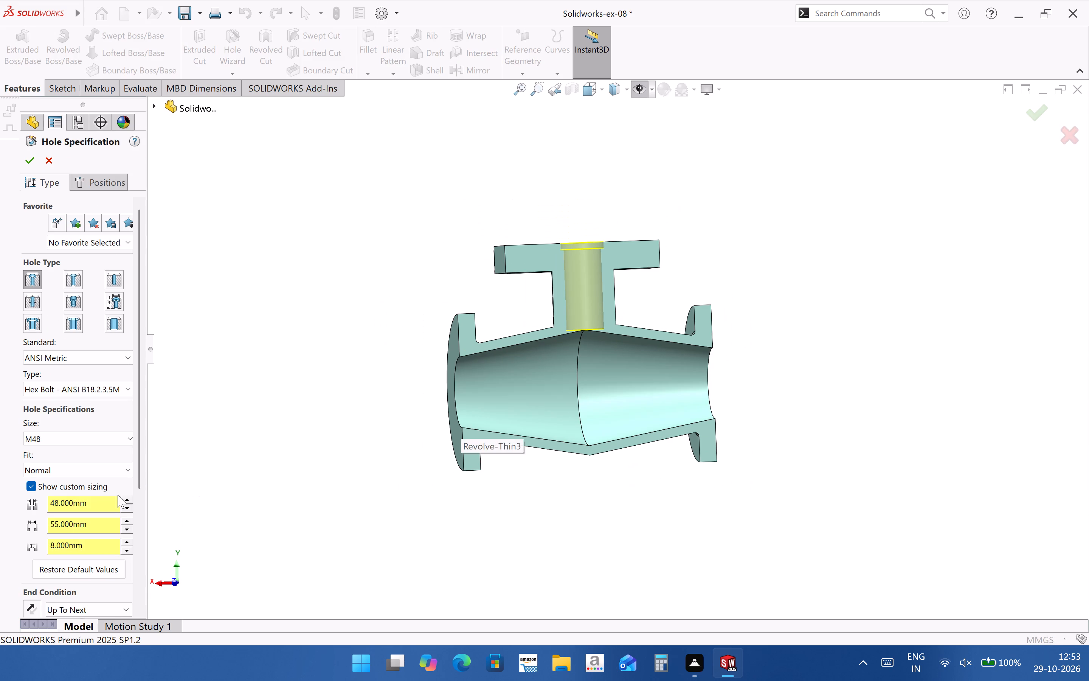
{"action": "left_click_drag", "start_coordinate": [137, 477], "coordinate": [140, 508]}
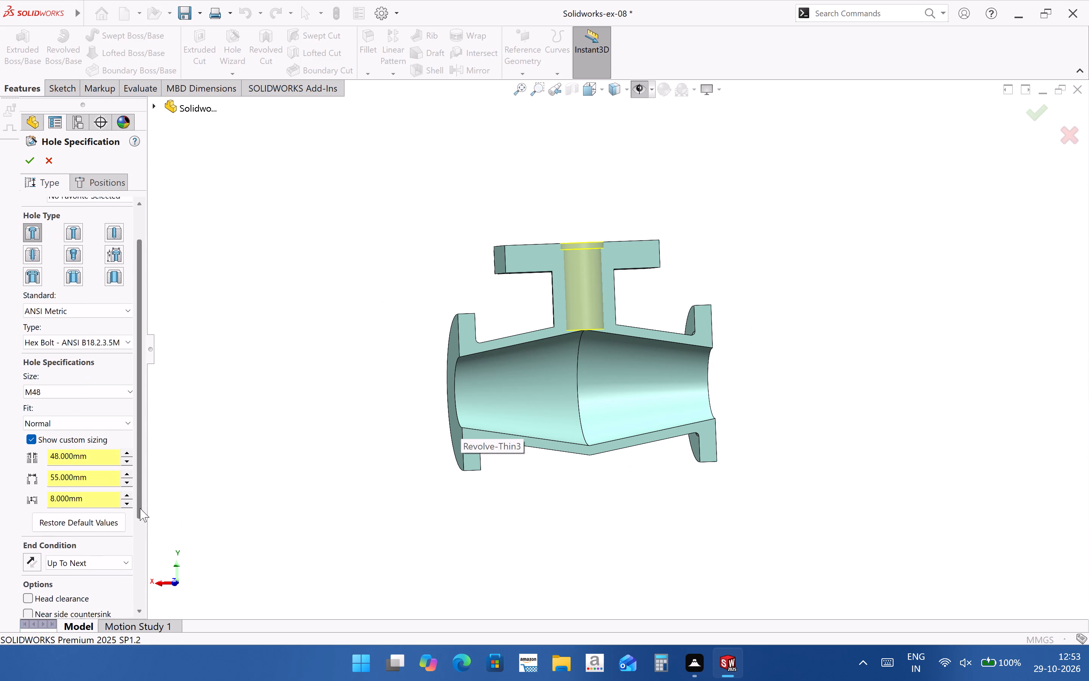
{"action": "left_click_drag", "start_coordinate": [140, 508], "coordinate": [141, 515]}
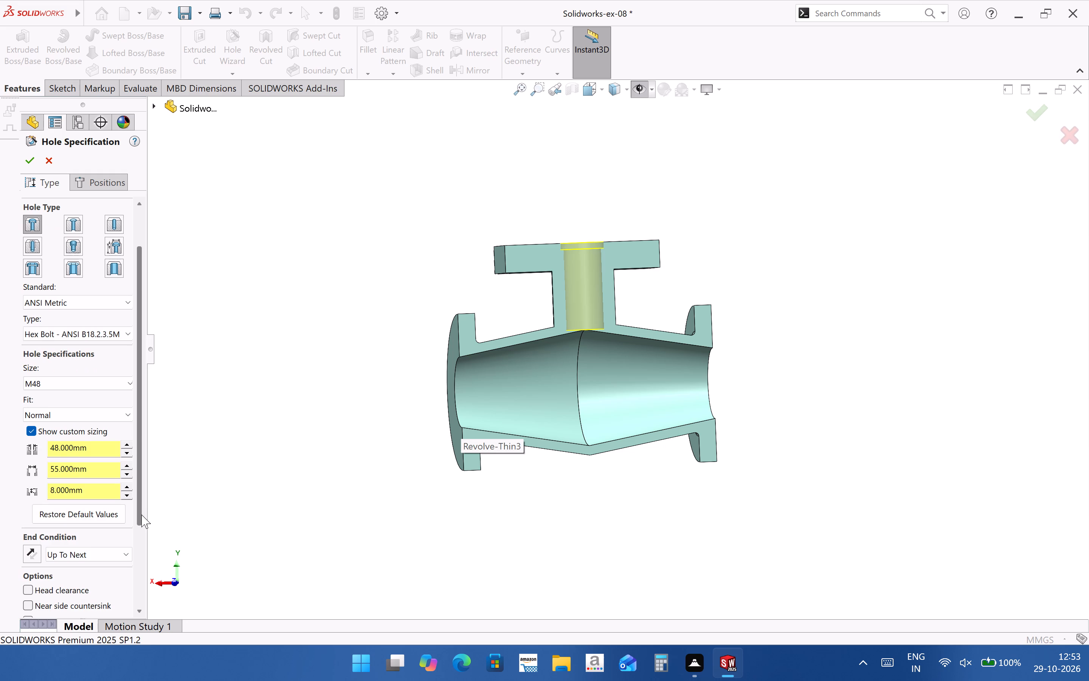
{"action": "left_click_drag", "start_coordinate": [141, 515], "coordinate": [154, 588]}
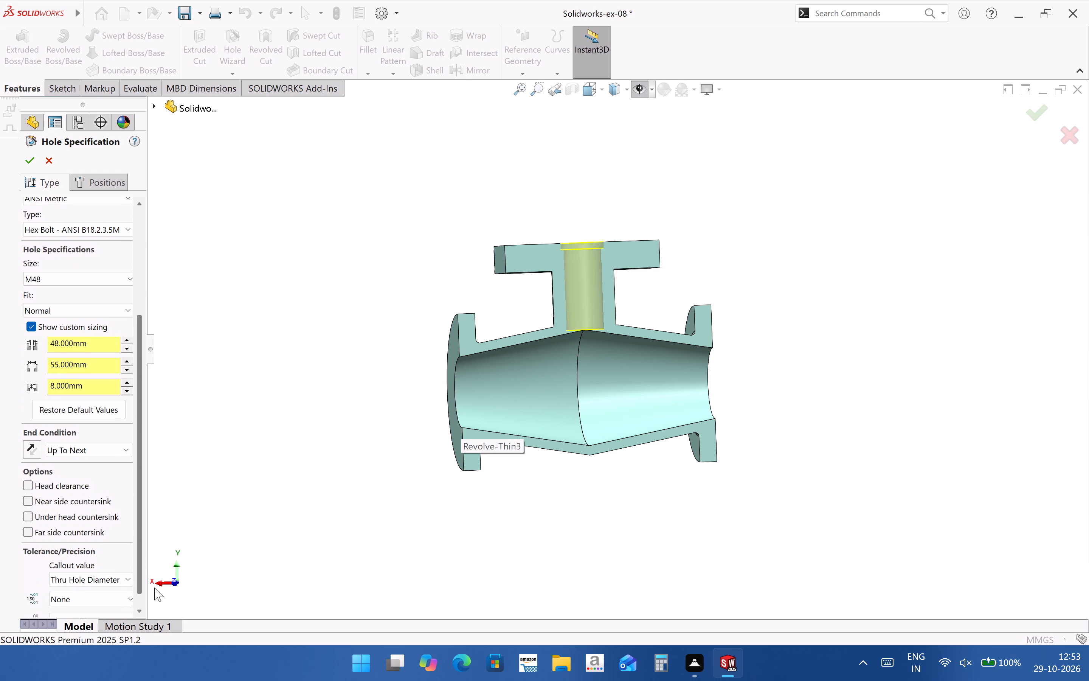
{"action": "left_click_drag", "start_coordinate": [154, 588], "coordinate": [157, 609]}
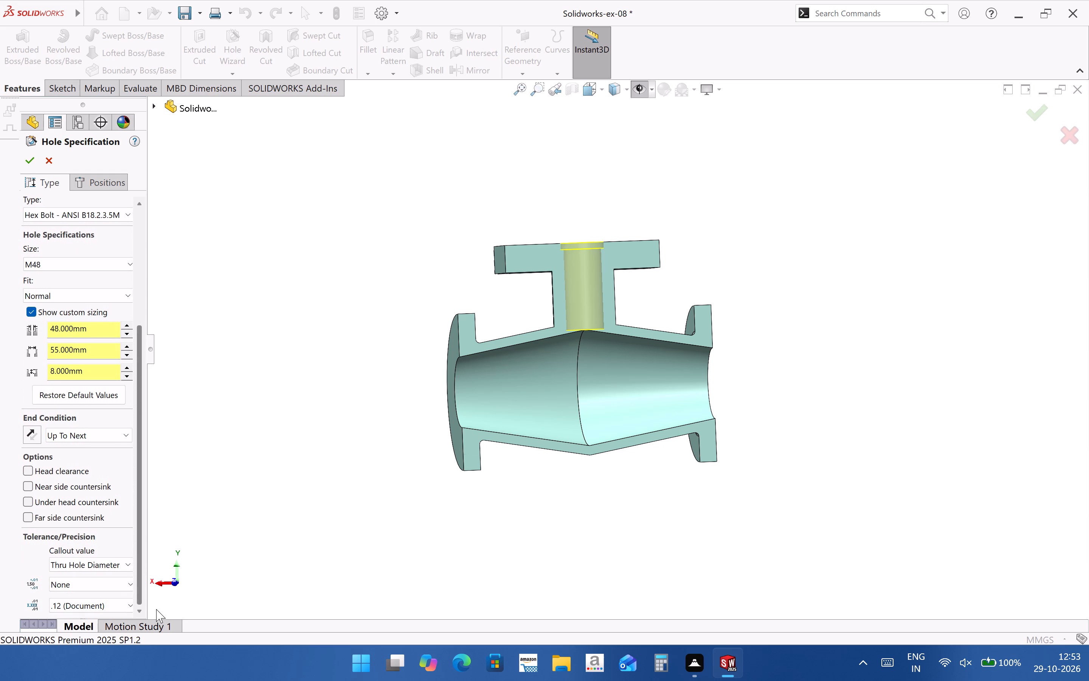
{"action": "left_click", "coordinate": [133, 565]}
{"action": "left_click", "coordinate": [131, 565]}
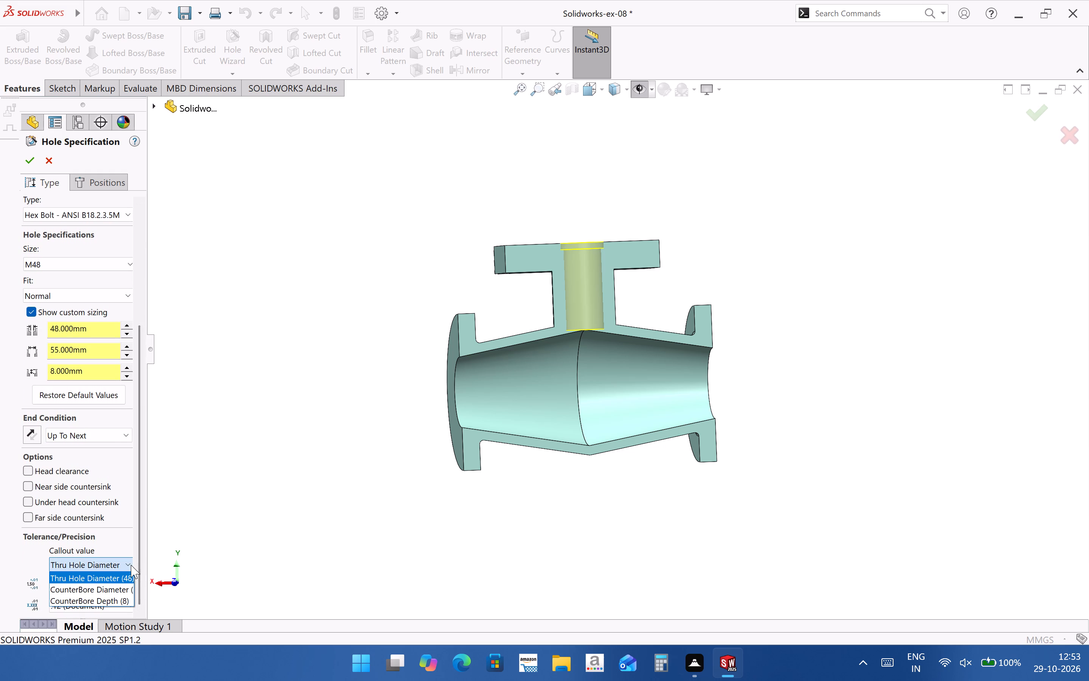
{"action": "left_click", "coordinate": [131, 565]}
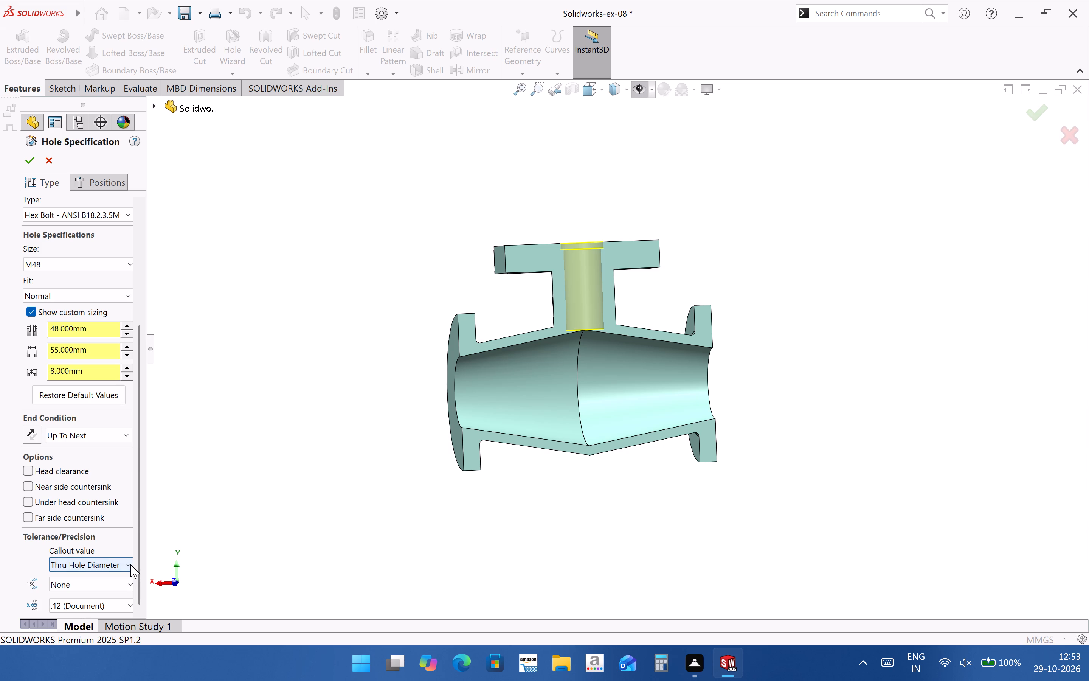
{"action": "double_click", "coordinate": [130, 564]}
{"action": "left_click", "coordinate": [54, 169]}
{"action": "left_click", "coordinate": [52, 164]}
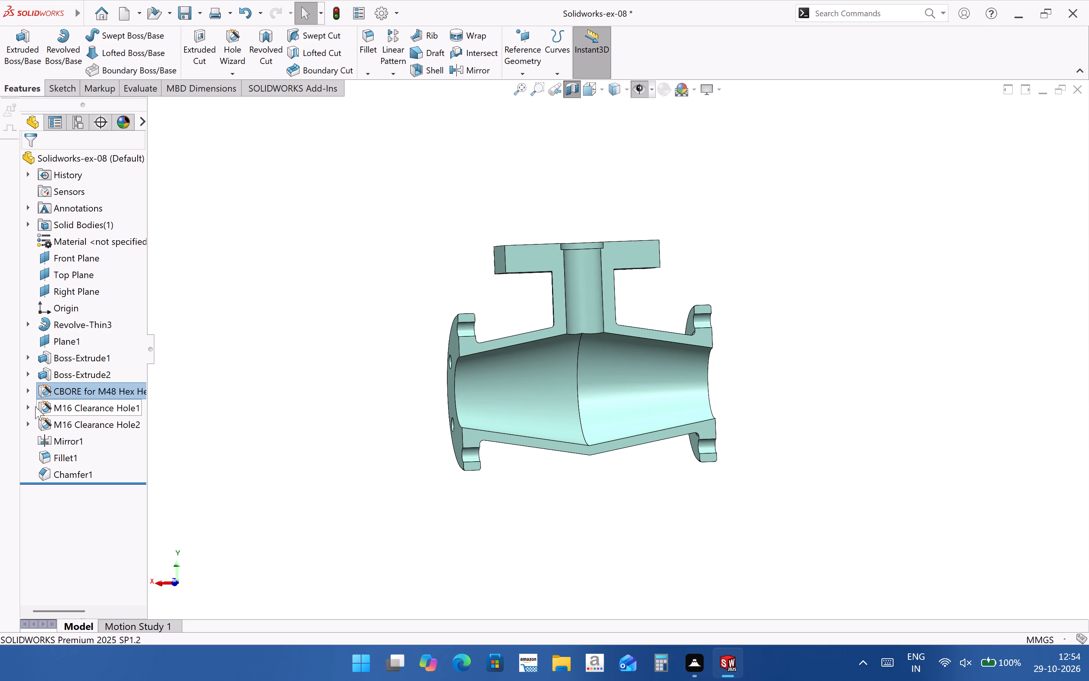
Delete the CBORE for M48 Hex Head Bolt1 feature from the top branch, together with its dependent sketches.
{"action": "scroll", "coordinate": [560, 259], "scroll_direction": "down", "scroll_amount": 2}
{"action": "middle_click_drag", "start_coordinate": [574, 350], "coordinate": [567, 364]}
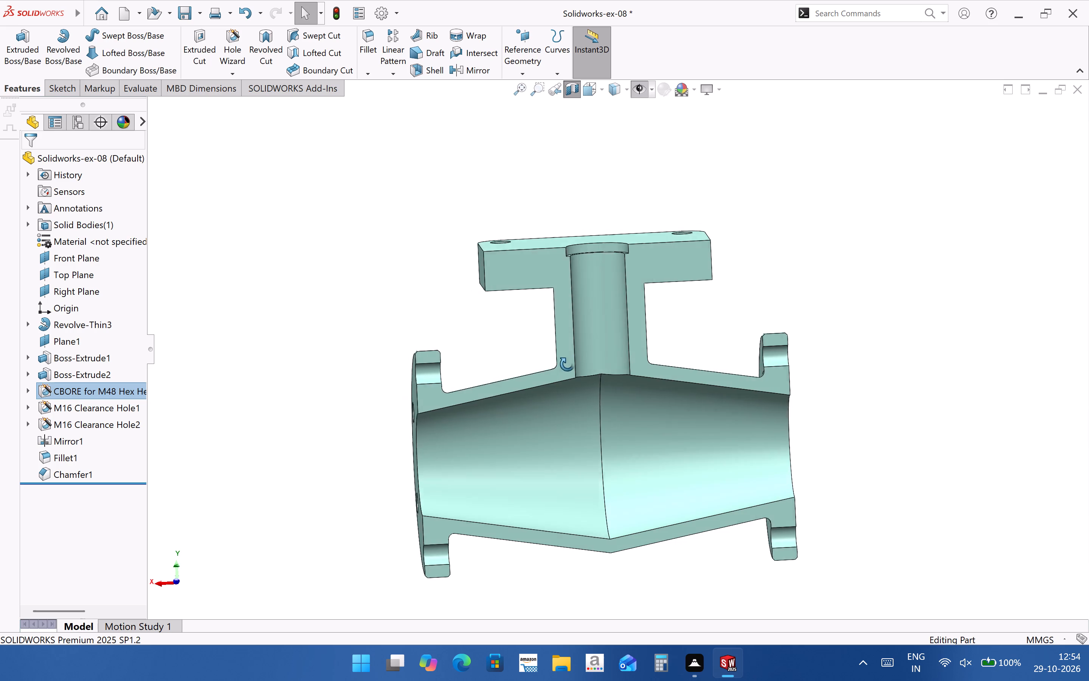
{"action": "middle_click_drag", "start_coordinate": [567, 364], "coordinate": [606, 315]}
{"action": "middle_click_drag", "start_coordinate": [582, 317], "coordinate": [538, 357]}
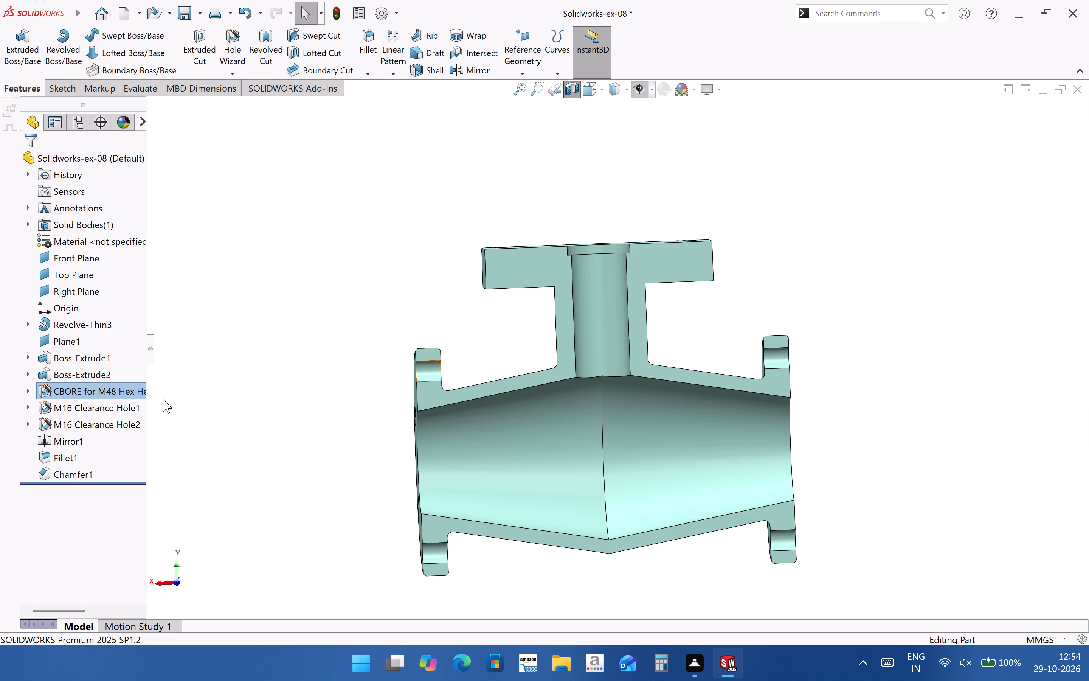
{"action": "right_click", "coordinate": [78, 385]}
{"action": "left_click", "coordinate": [132, 463]}
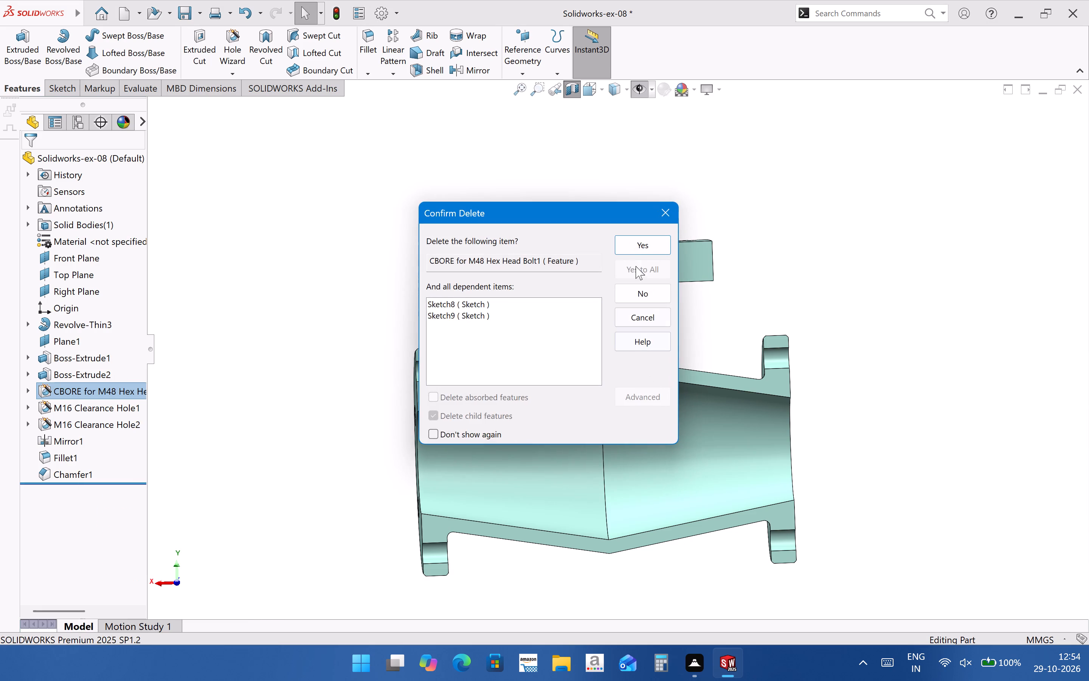
{"action": "left_click", "coordinate": [631, 249]}
{"action": "left_click", "coordinate": [871, 306]}
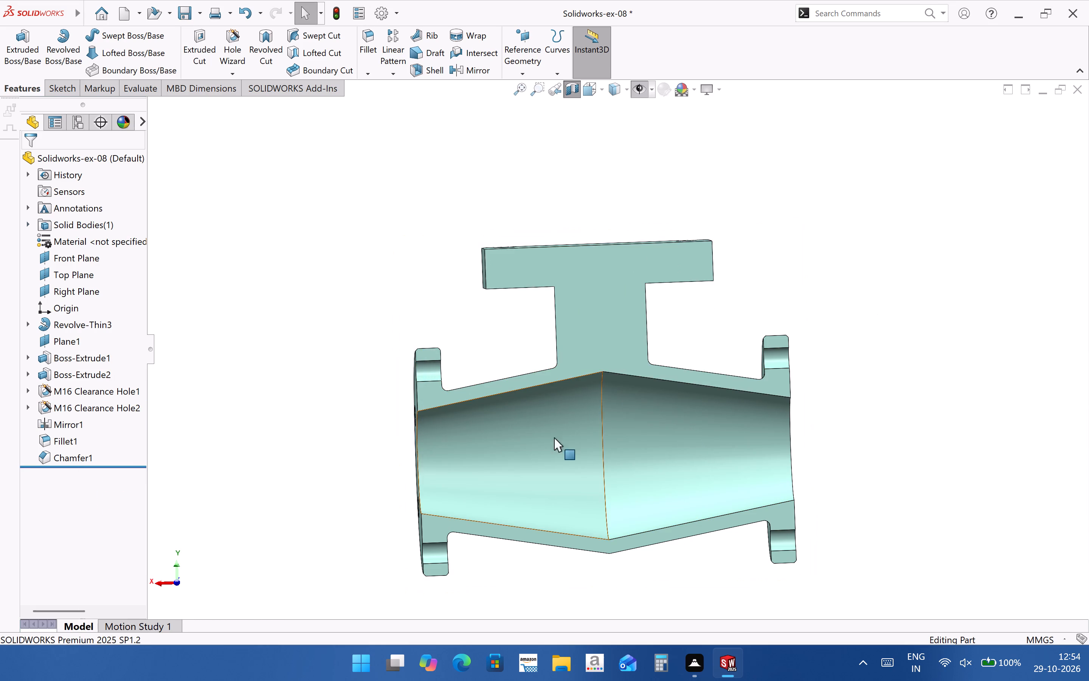
Open a new sketch on the Front Plane, facing the sectioned side of the fitting, and start the Line tool.
{"action": "scroll", "coordinate": [549, 377], "scroll_direction": "up", "scroll_amount": 2}
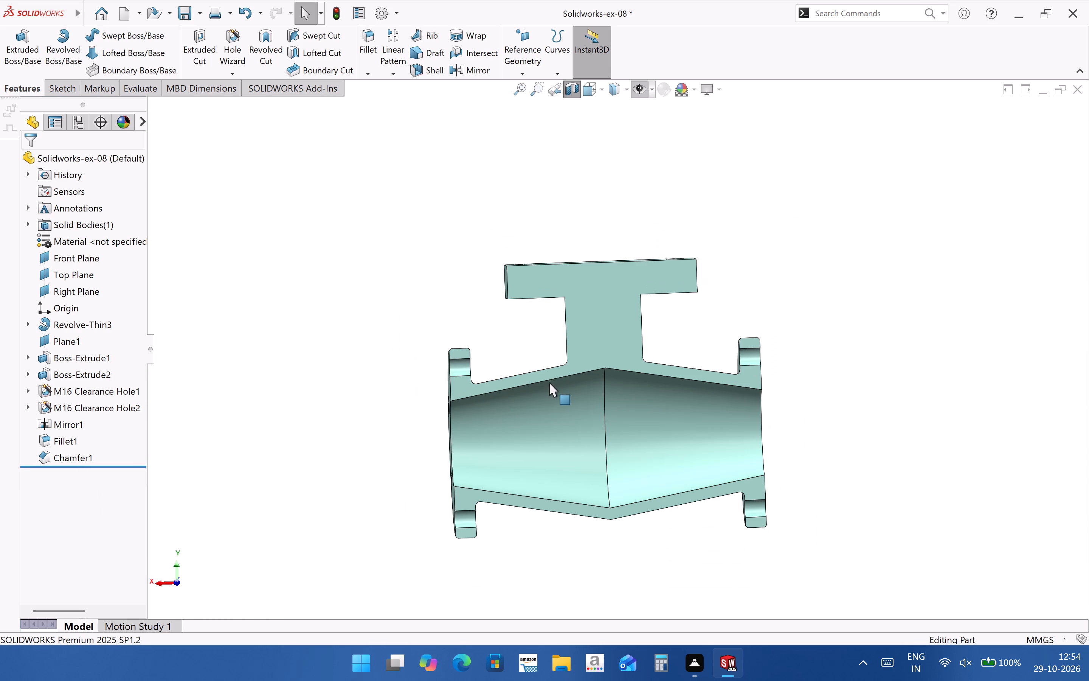
{"action": "middle_click_drag", "start_coordinate": [550, 383], "coordinate": [557, 428]}
{"action": "left_click", "coordinate": [64, 253]}
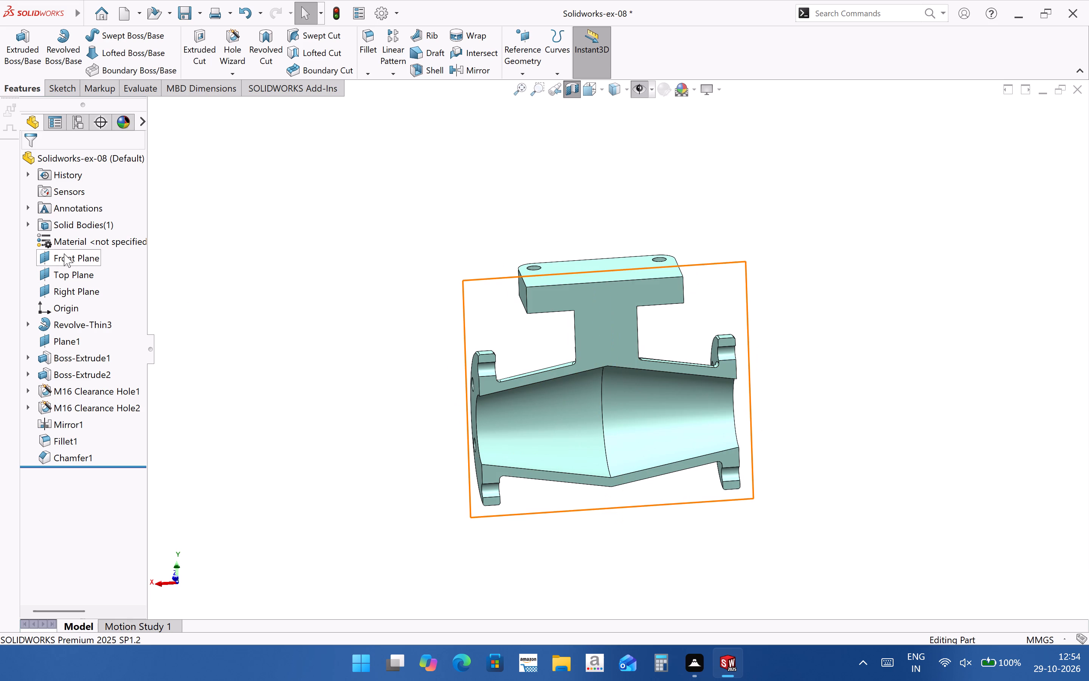
{"action": "key", "text": "ctrl+8"}
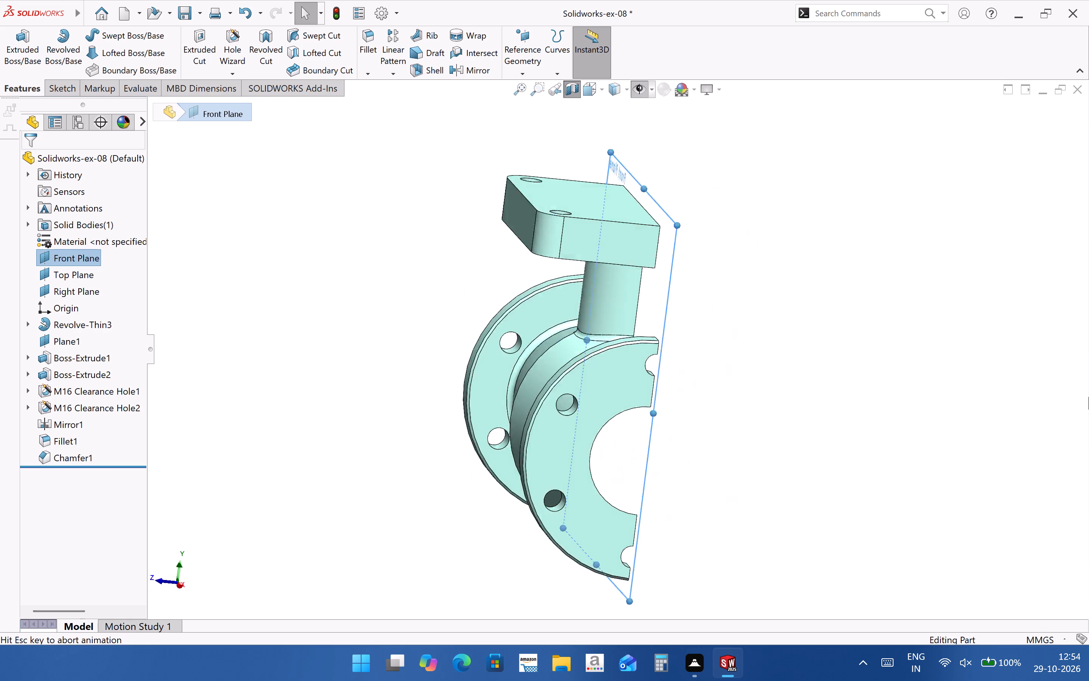
{"action": "key", "text": "ctrl+8"}
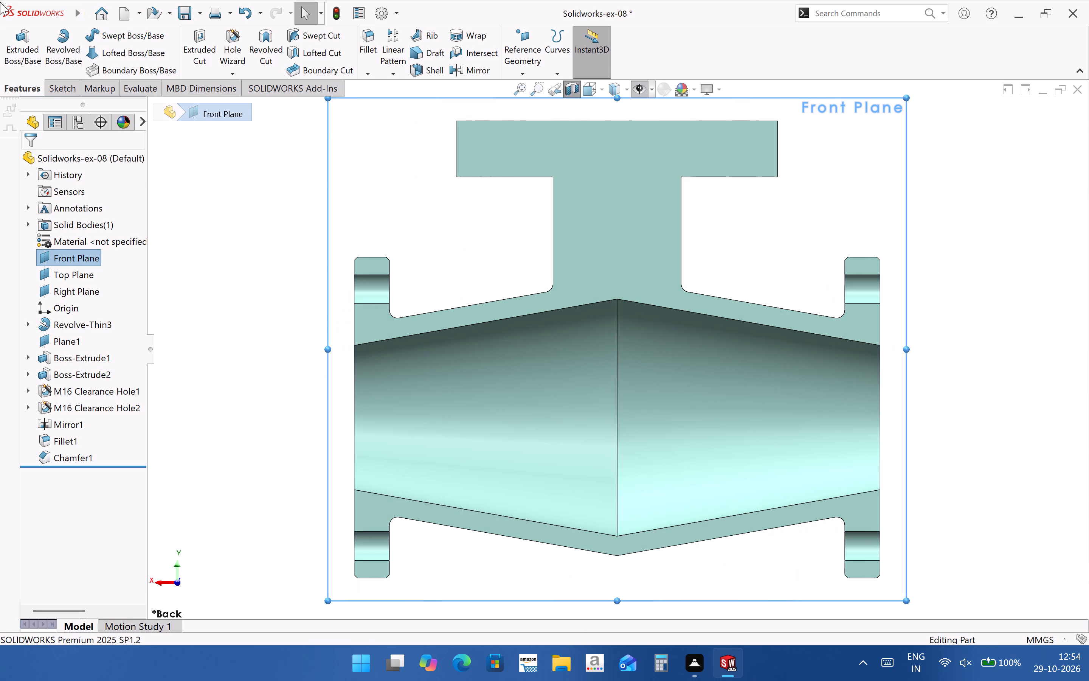
{"action": "left_click", "coordinate": [73, 82]}
{"action": "scroll", "coordinate": [677, 367], "scroll_direction": "up", "scroll_amount": 2}
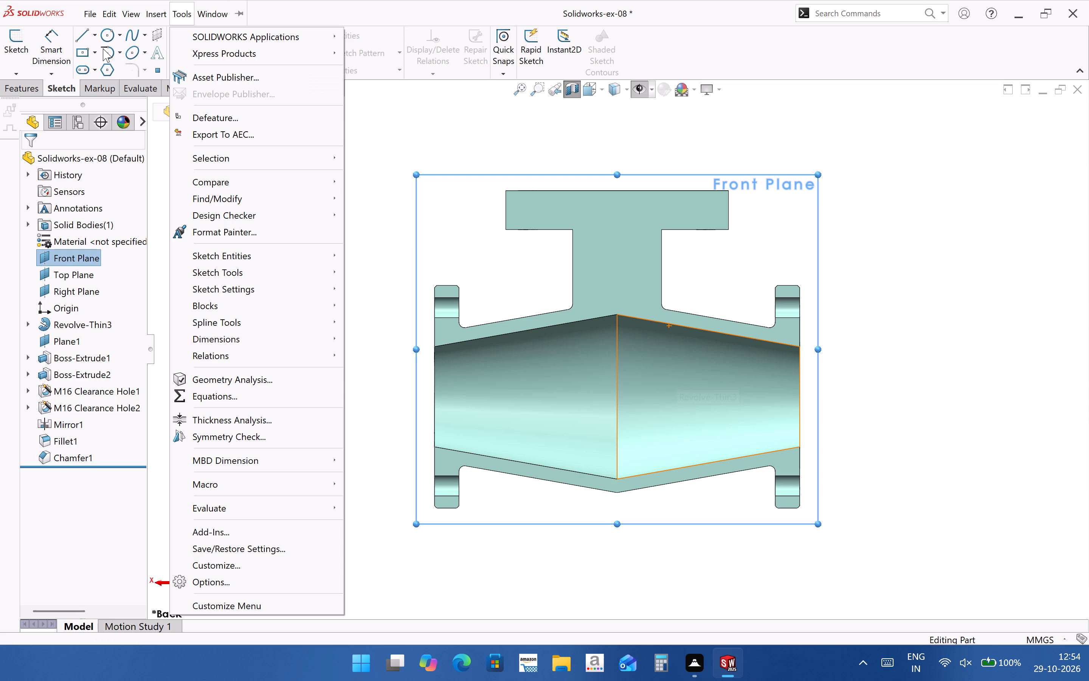
{"action": "left_click", "coordinate": [81, 38]}
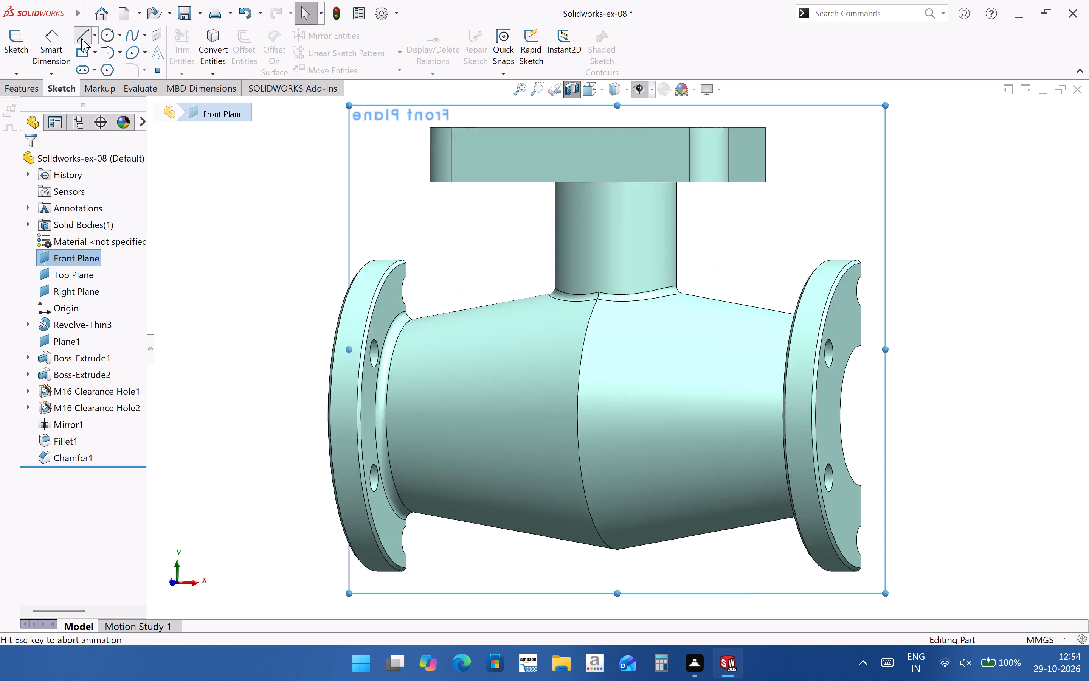
{"action": "left_click", "coordinate": [81, 38]}
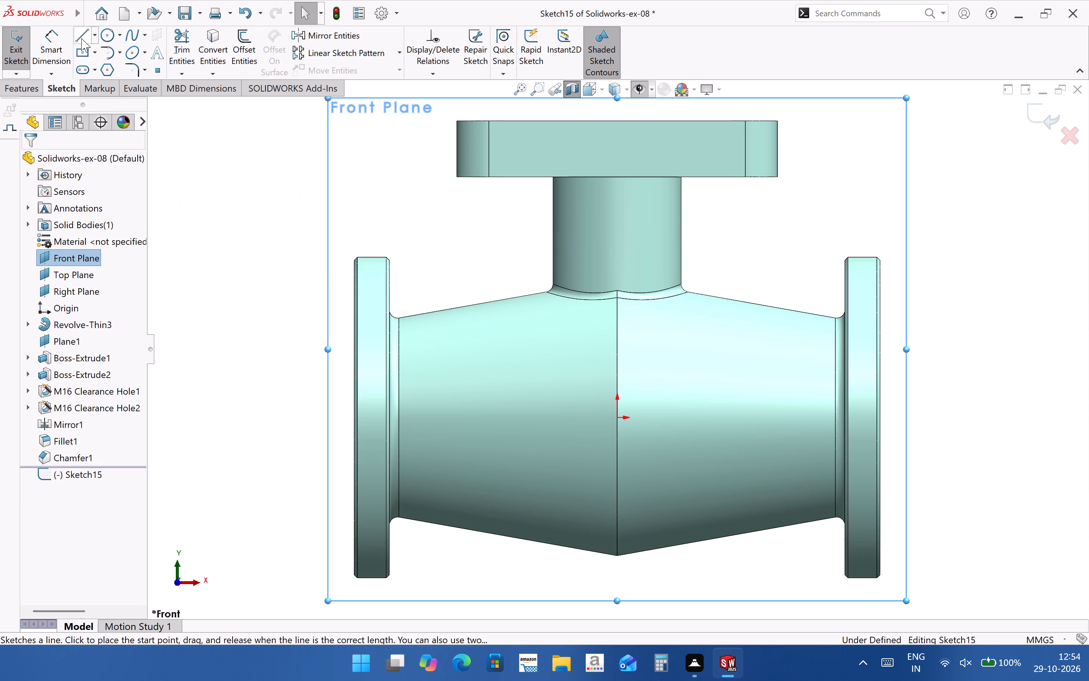
{"action": "key", "text": "ctrl+8"}
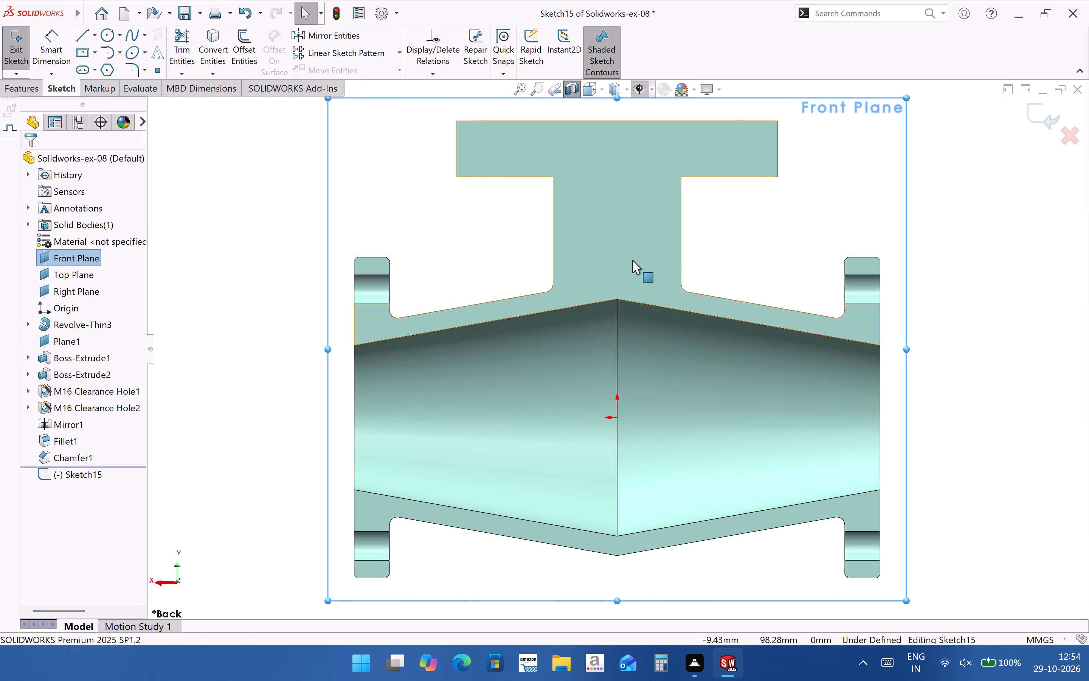
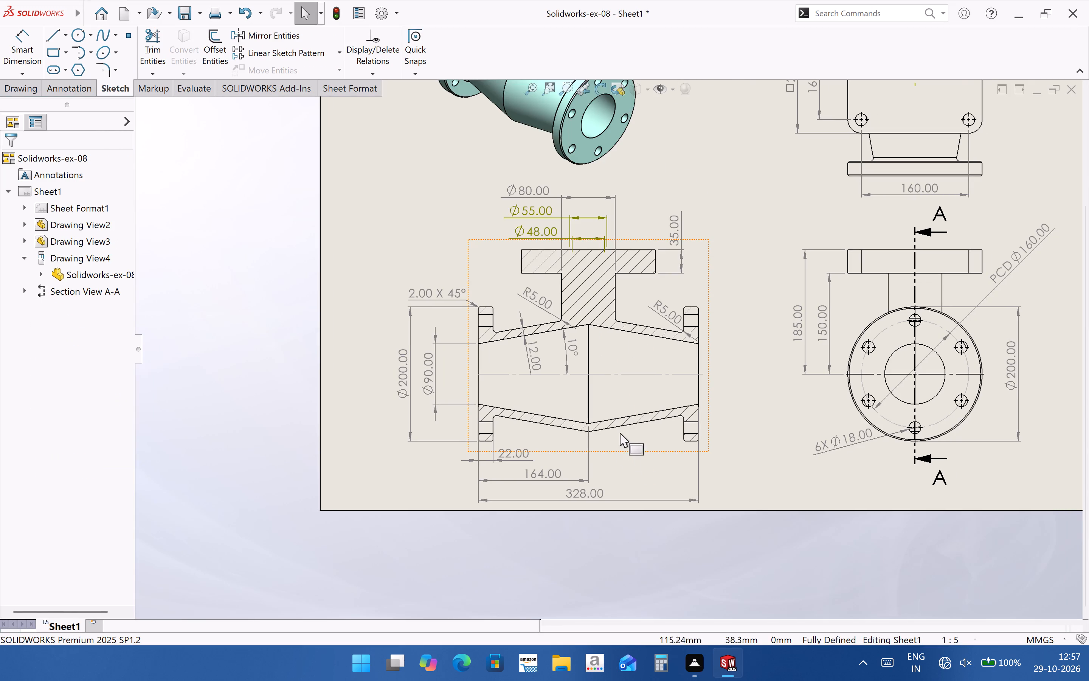
Check the top branch diameters in the drawing's section view, then return to the open sketch in the Solidworks-ex-08 part window.
{"action": "scroll", "coordinate": [616, 454], "scroll_direction": "up", "scroll_amount": 3}
{"action": "middle_click_drag", "start_coordinate": [639, 387], "coordinate": [612, 449]}
{"action": "scroll", "coordinate": [626, 413], "scroll_direction": "down", "scroll_amount": 4}
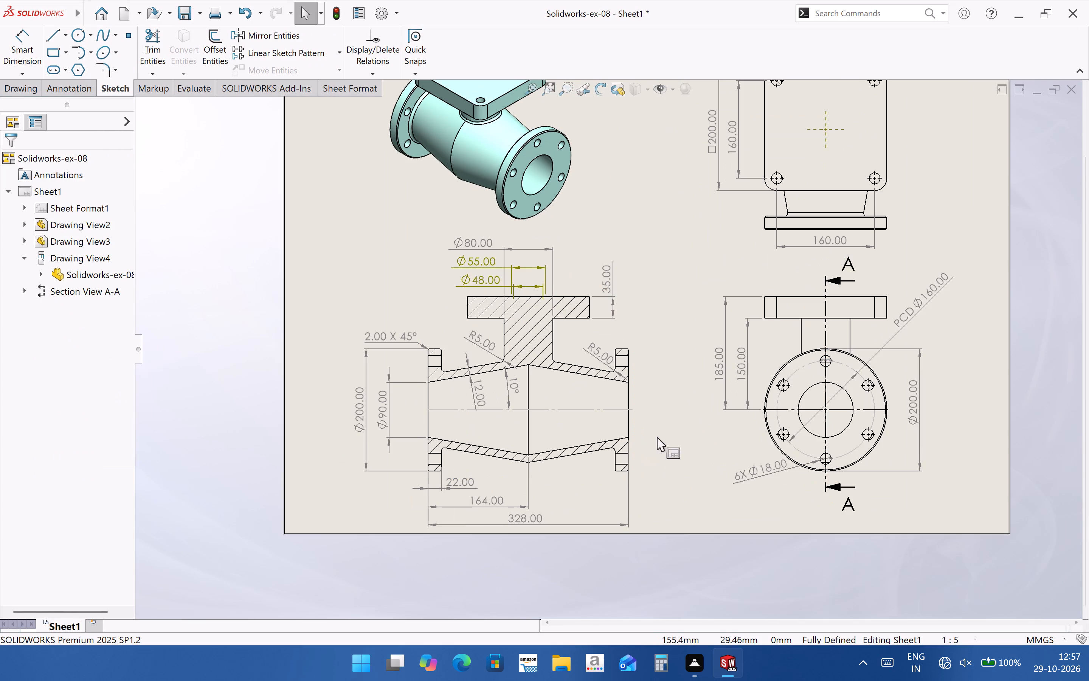
{"action": "scroll", "coordinate": [629, 377], "scroll_direction": "down", "scroll_amount": 2}
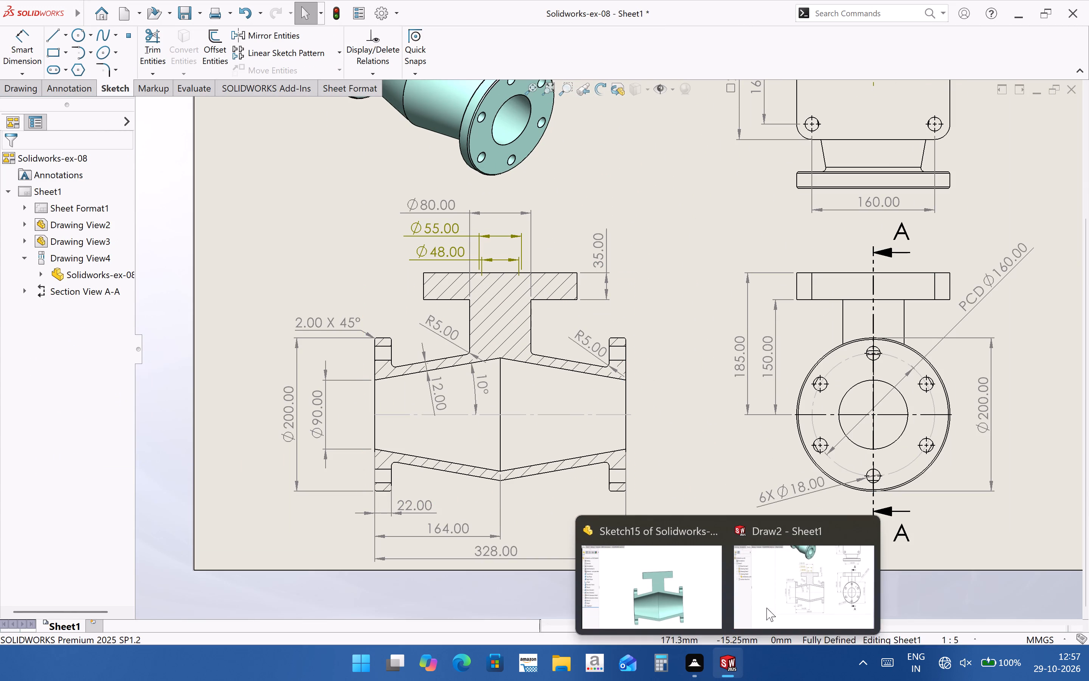
{"action": "left_click", "coordinate": [794, 584]}
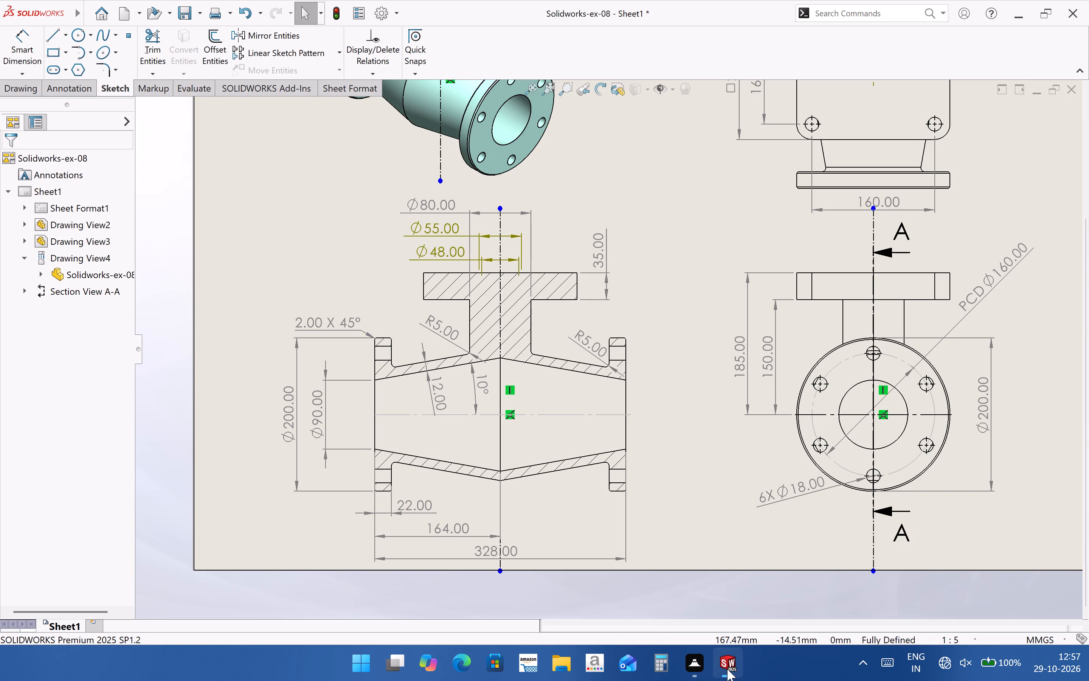
{"action": "left_click", "coordinate": [658, 594]}
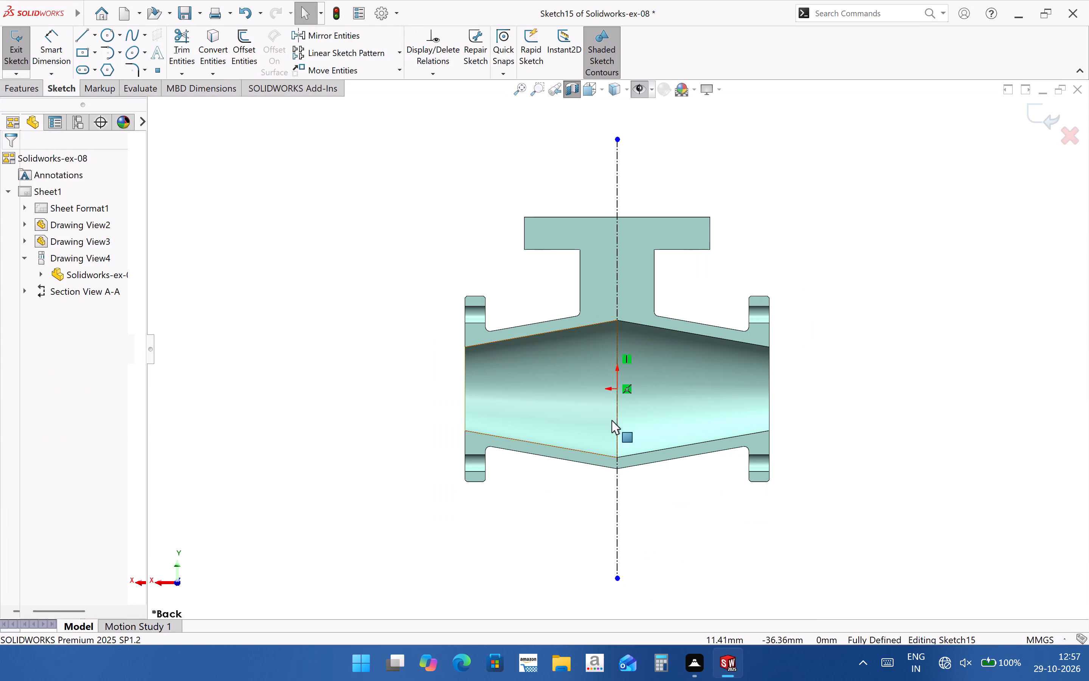
Sketch a stepped line chain from the branch's top face: about 11 mm down, 7 mm towards the centerline, and 106 mm slanting into the pipe bore.
{"action": "scroll", "coordinate": [645, 325], "scroll_direction": "down", "scroll_amount": 3}
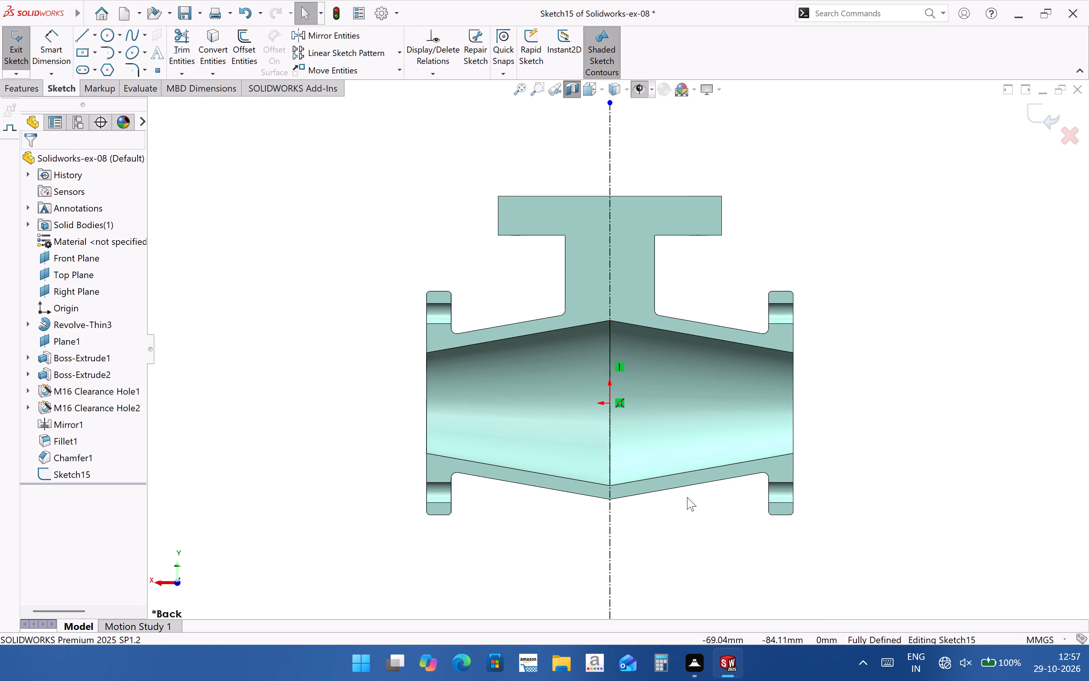
{"action": "scroll", "coordinate": [687, 497], "scroll_direction": "up", "scroll_amount": 2}
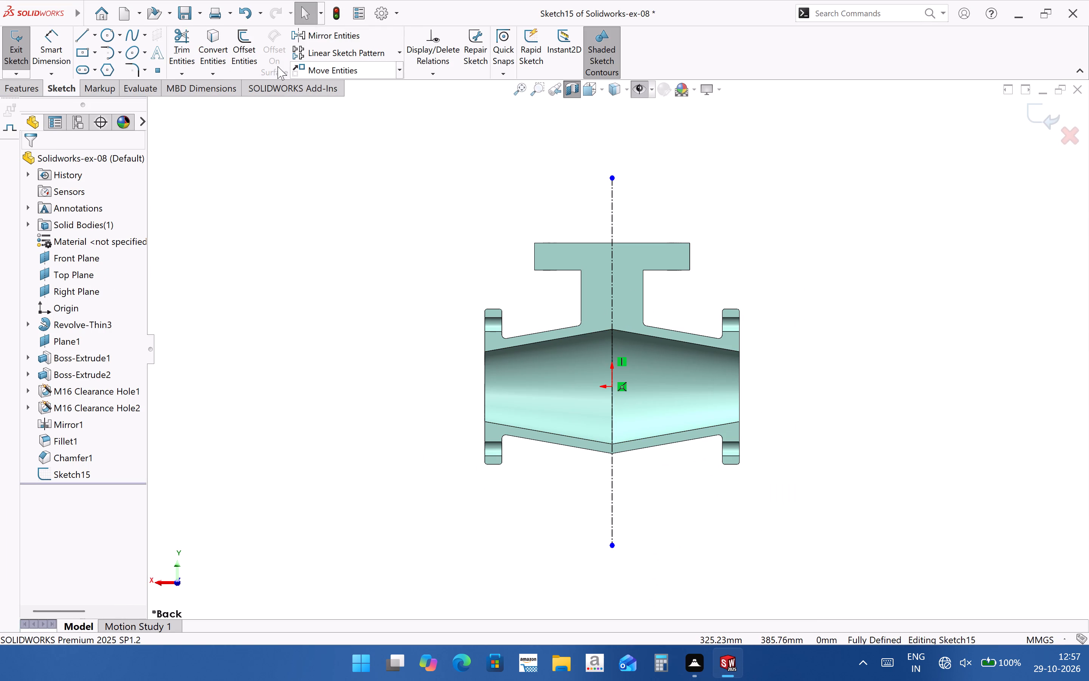
{"action": "left_click", "coordinate": [94, 55]}
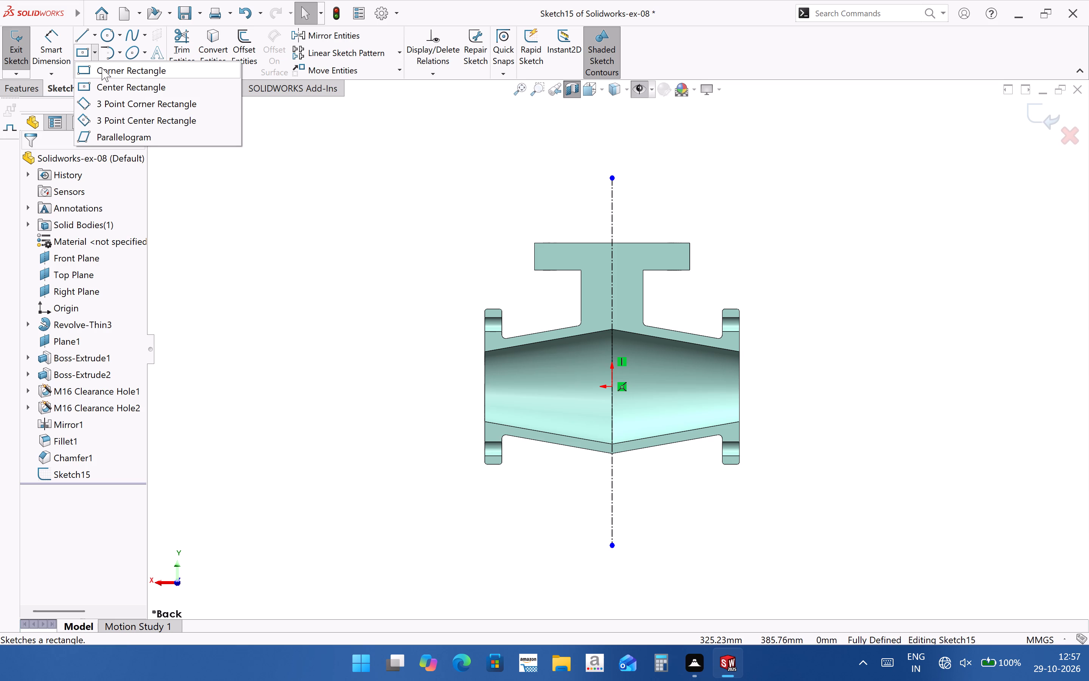
{"action": "left_click", "coordinate": [75, 30]}
{"action": "scroll", "coordinate": [604, 254], "scroll_direction": "down", "scroll_amount": 3}
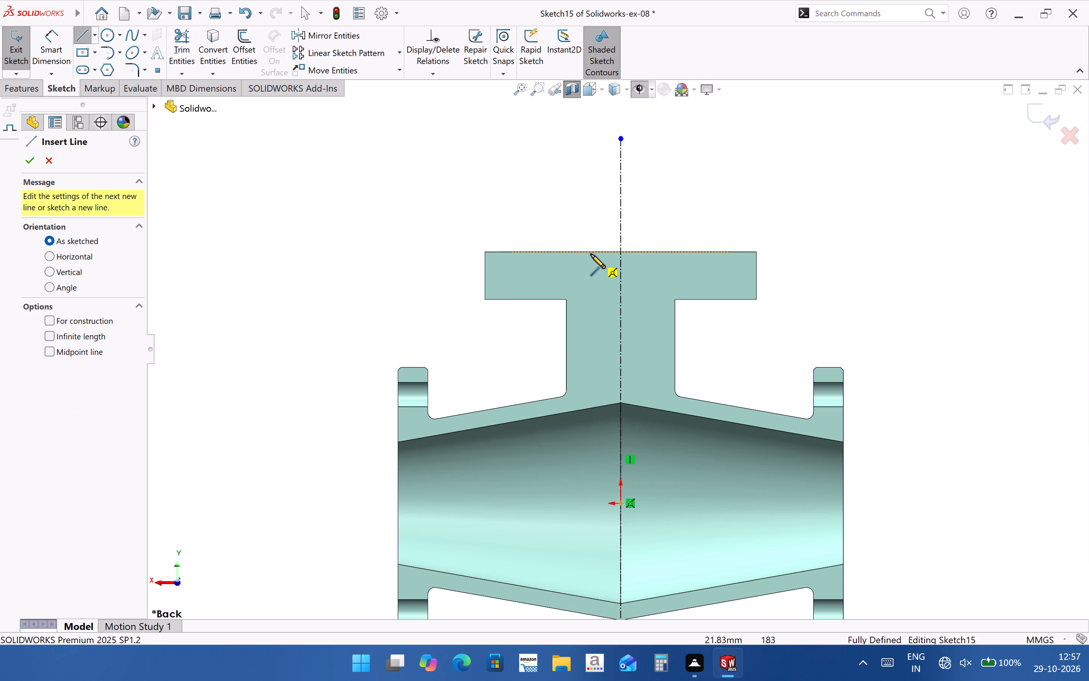
{"action": "left_click", "coordinate": [588, 250]}
{"action": "left_click", "coordinate": [588, 266]}
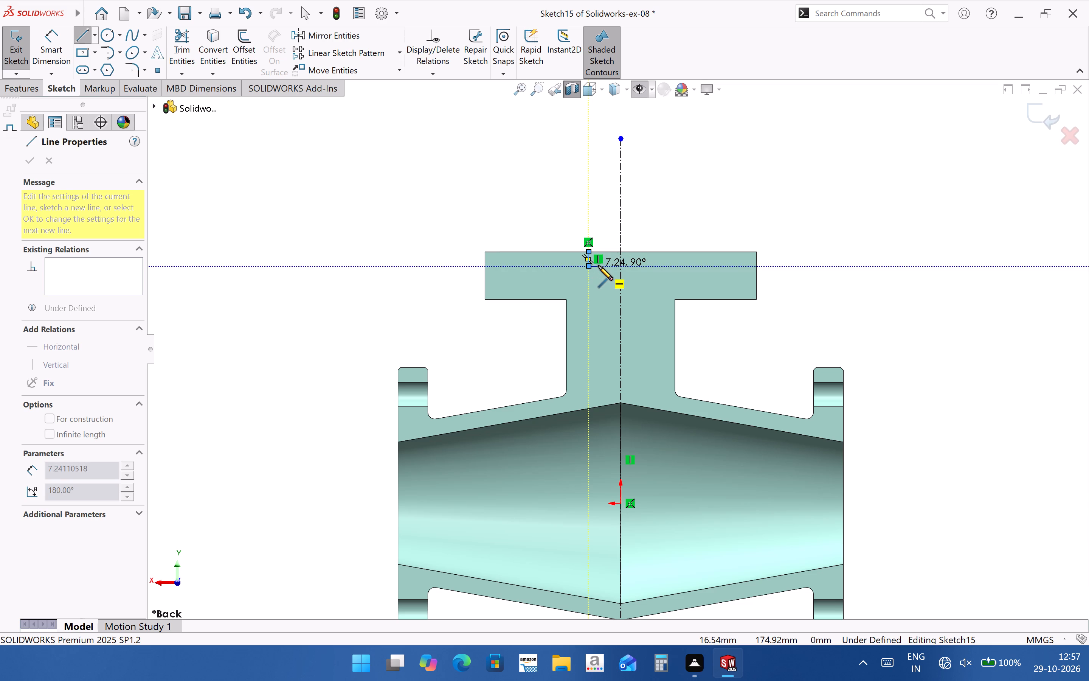
{"action": "left_click", "coordinate": [598, 266]}
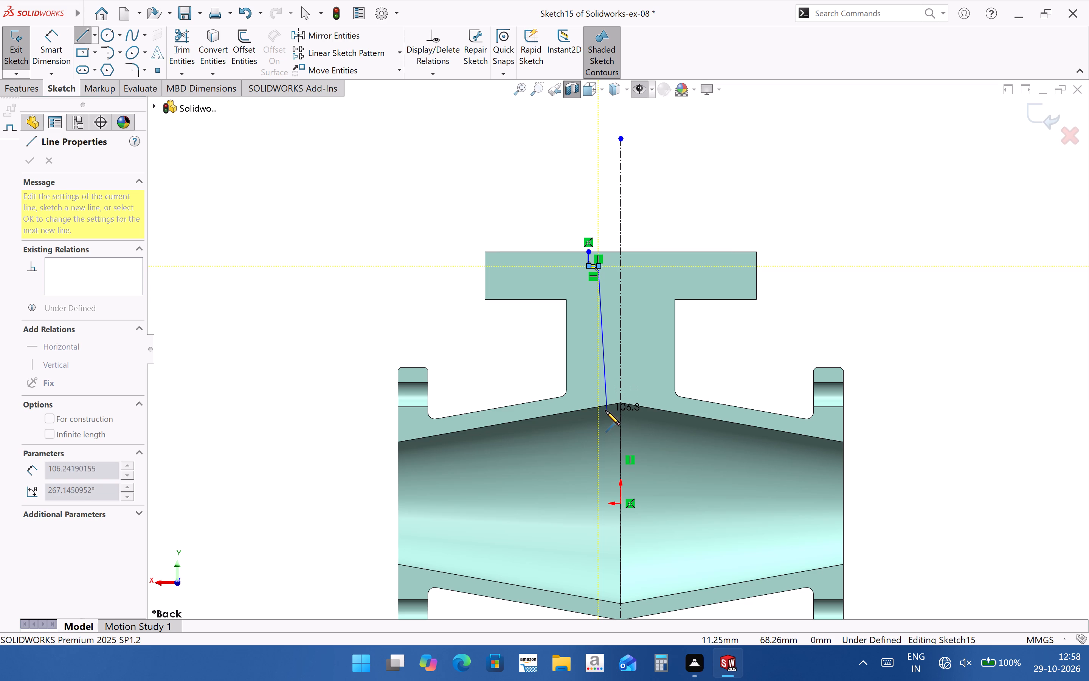
{"action": "left_click", "coordinate": [605, 410]}
{"action": "scroll", "coordinate": [683, 292], "scroll_direction": "down", "scroll_amount": 2}
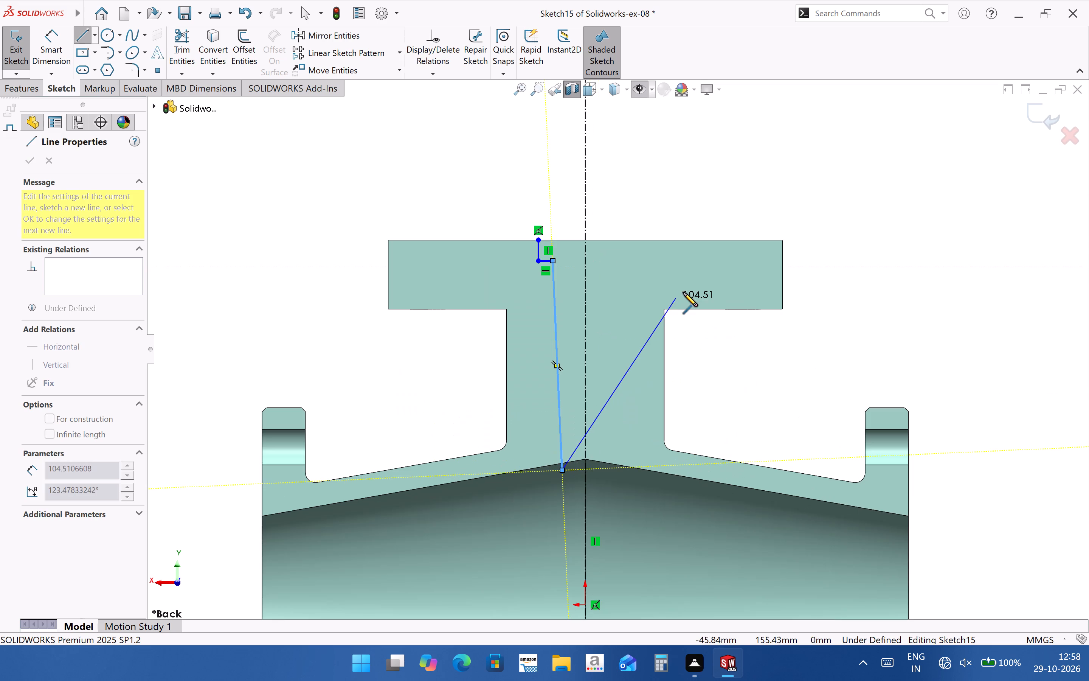
{"action": "key", "text": "Escape"}
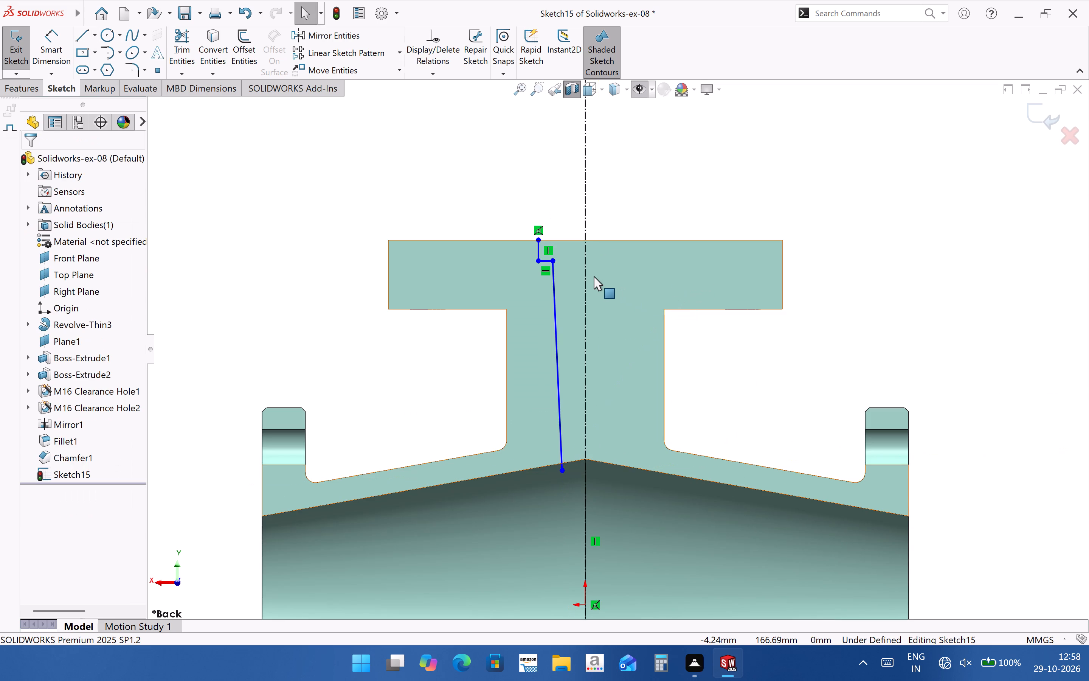
Dimension the short vertical line at 55/2 mm from the vertical centerline.
{"action": "scroll", "coordinate": [563, 226], "scroll_direction": "down", "scroll_amount": 3}
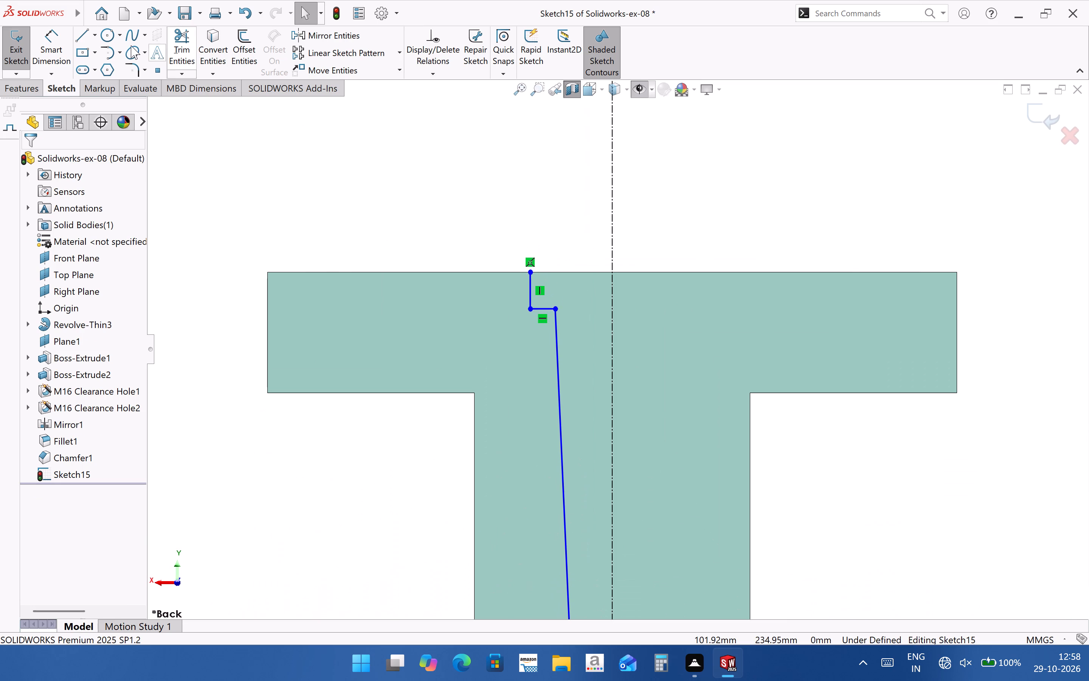
{"action": "left_click", "coordinate": [49, 50]}
{"action": "left_click", "coordinate": [529, 290]}
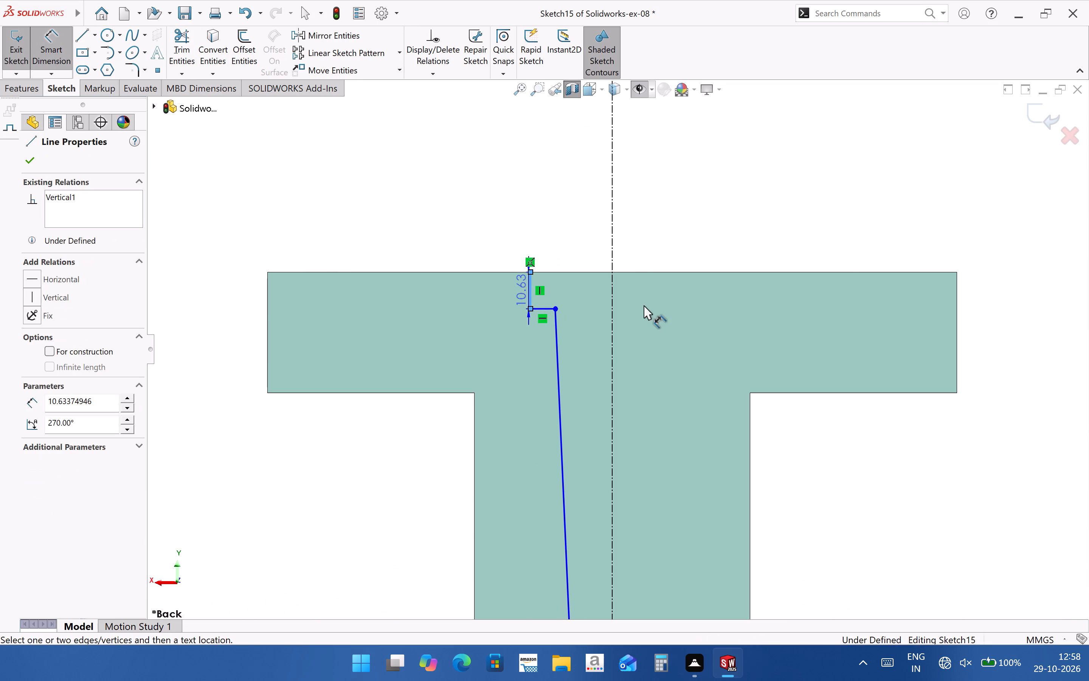
{"action": "left_click", "coordinate": [612, 291]}
{"action": "left_click", "coordinate": [578, 226]}
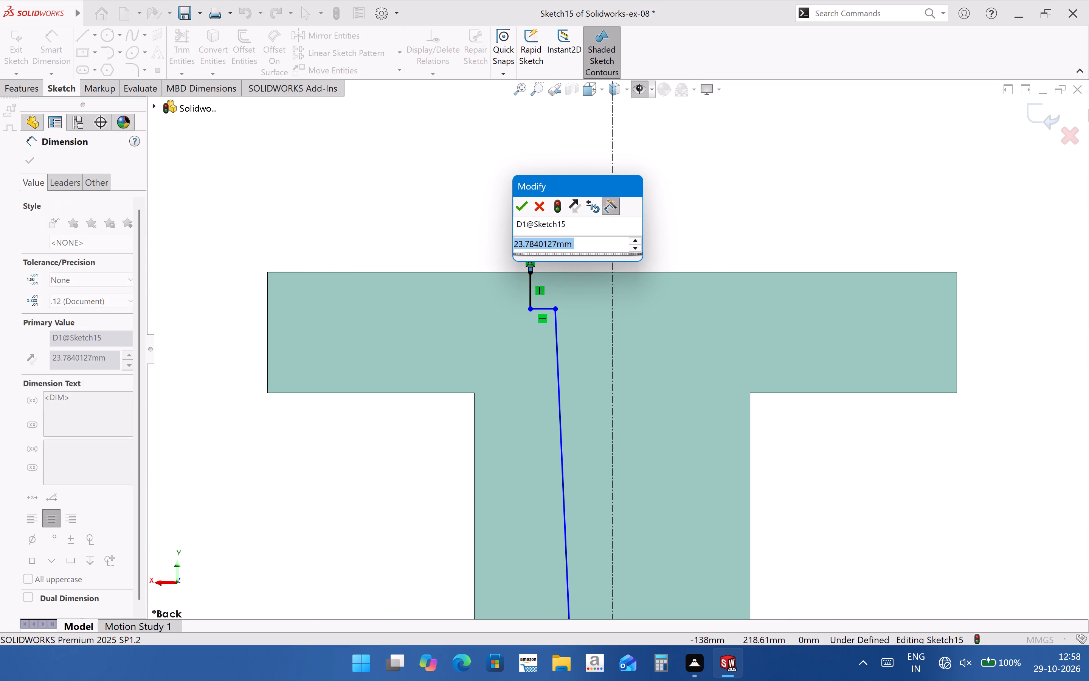
{"action": "type", "text": "55/2"}
{"action": "key", "text": "Return"}
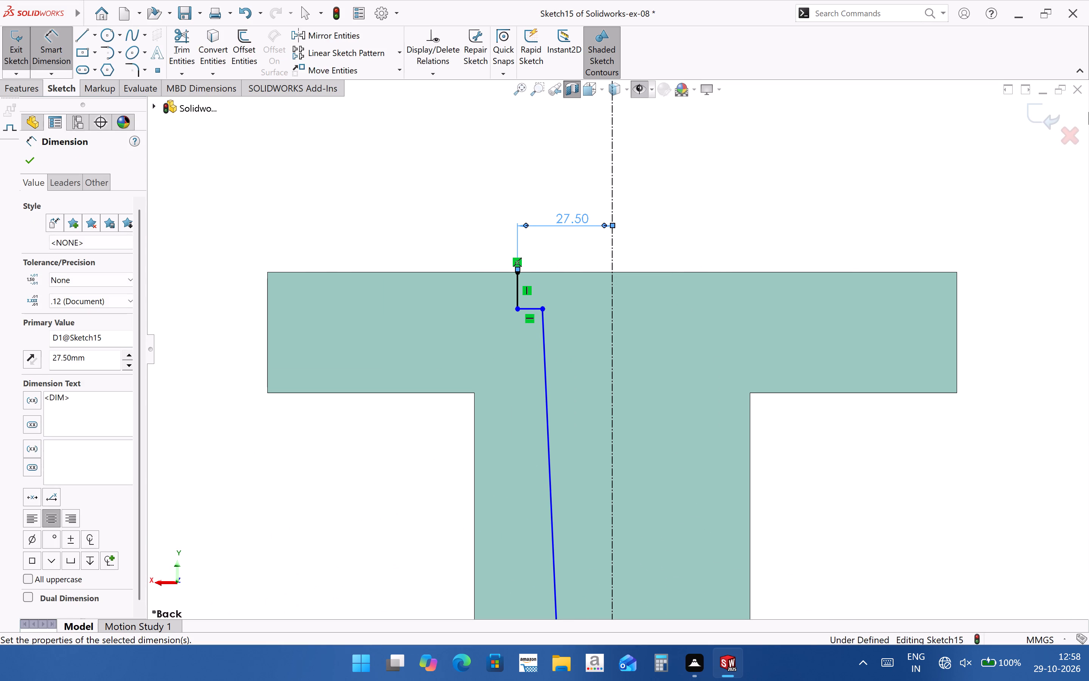
Dimension the upper end of the slanted line at 48/2 mm from the vertical centerline.
{"action": "scroll", "coordinate": [526, 173], "scroll_direction": "up", "scroll_amount": 1}
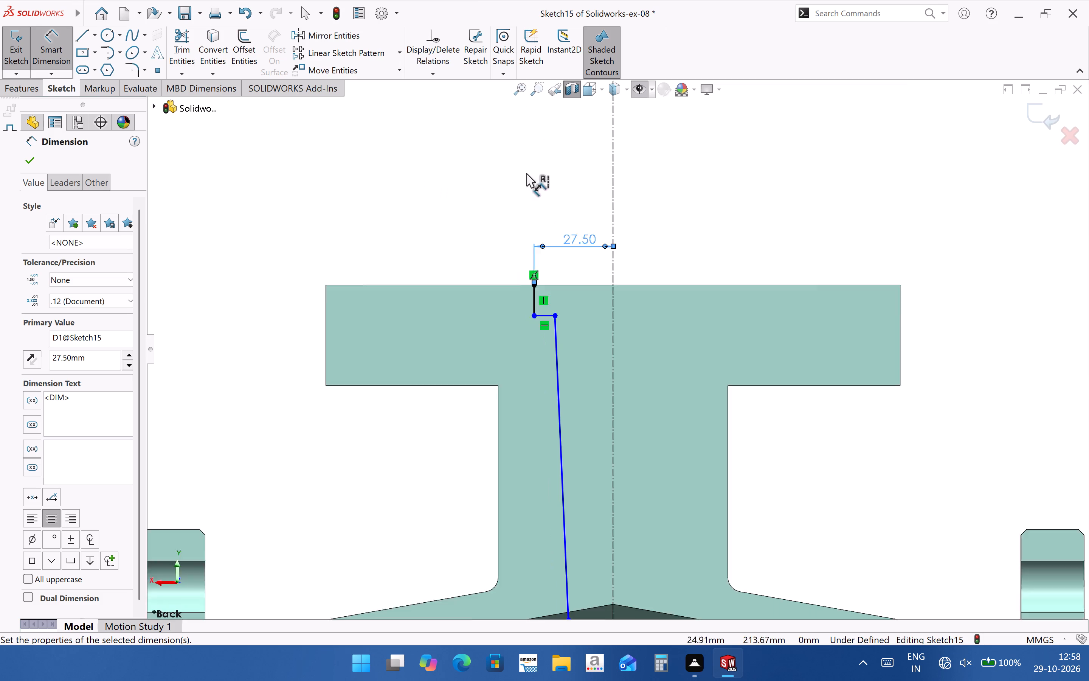
{"action": "scroll", "coordinate": [526, 173], "scroll_direction": "up", "scroll_amount": 1}
{"action": "scroll", "coordinate": [599, 322], "scroll_direction": "down", "scroll_amount": 2}
{"action": "left_click", "coordinate": [552, 325]}
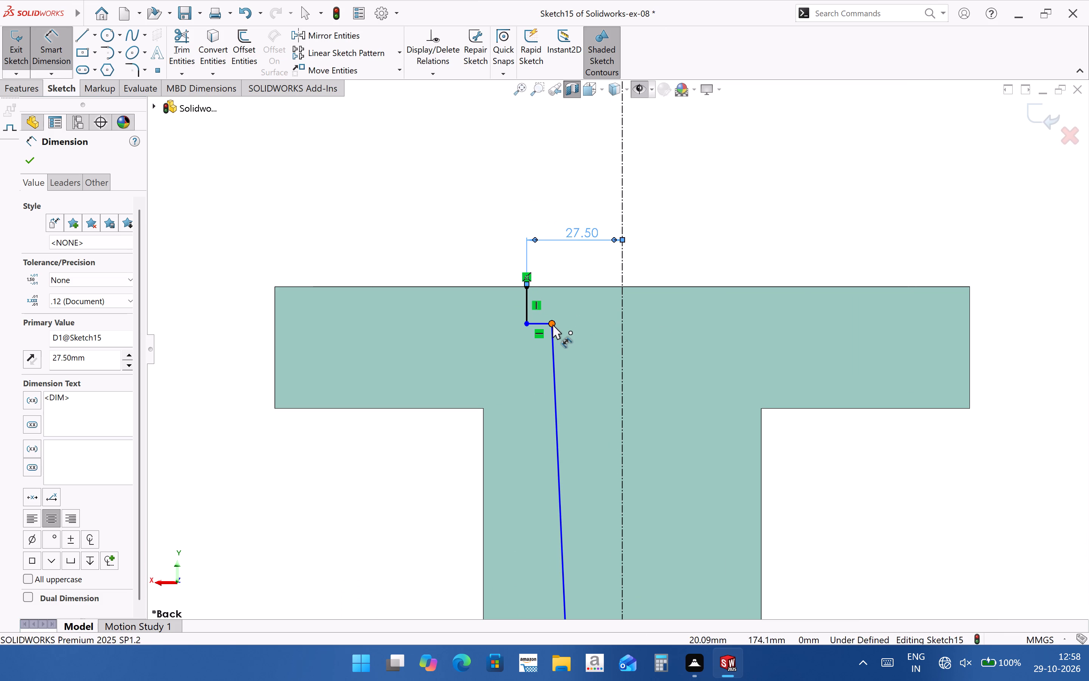
{"action": "left_click", "coordinate": [598, 307]}
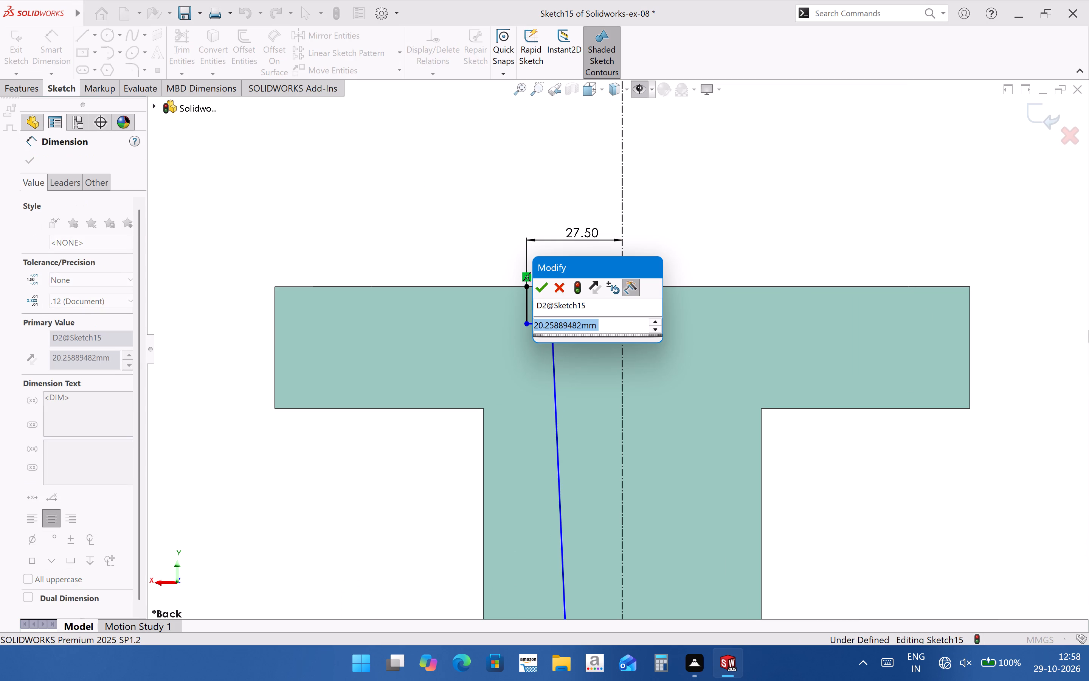
{"action": "type", "text": "48/2"}
{"action": "key", "text": "Return"}
Dimension the angle between the short vertical line and the long slanted line as 1°.
{"action": "scroll", "coordinate": [498, 326], "scroll_direction": "up", "scroll_amount": 2}
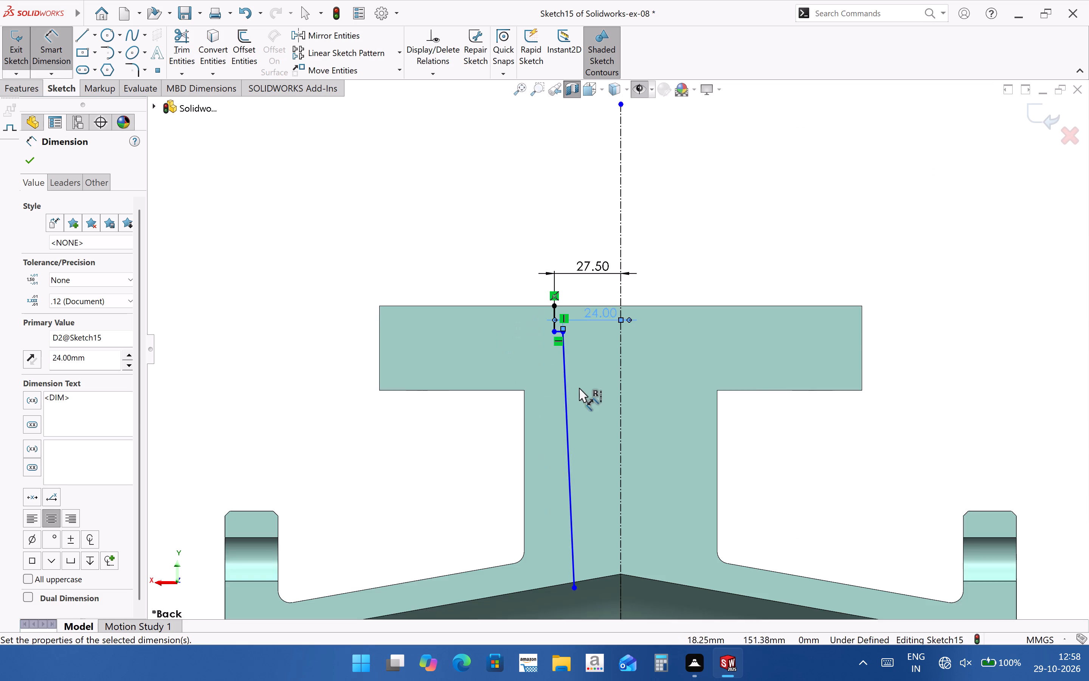
{"action": "scroll", "coordinate": [579, 388], "scroll_direction": "up", "scroll_amount": 2}
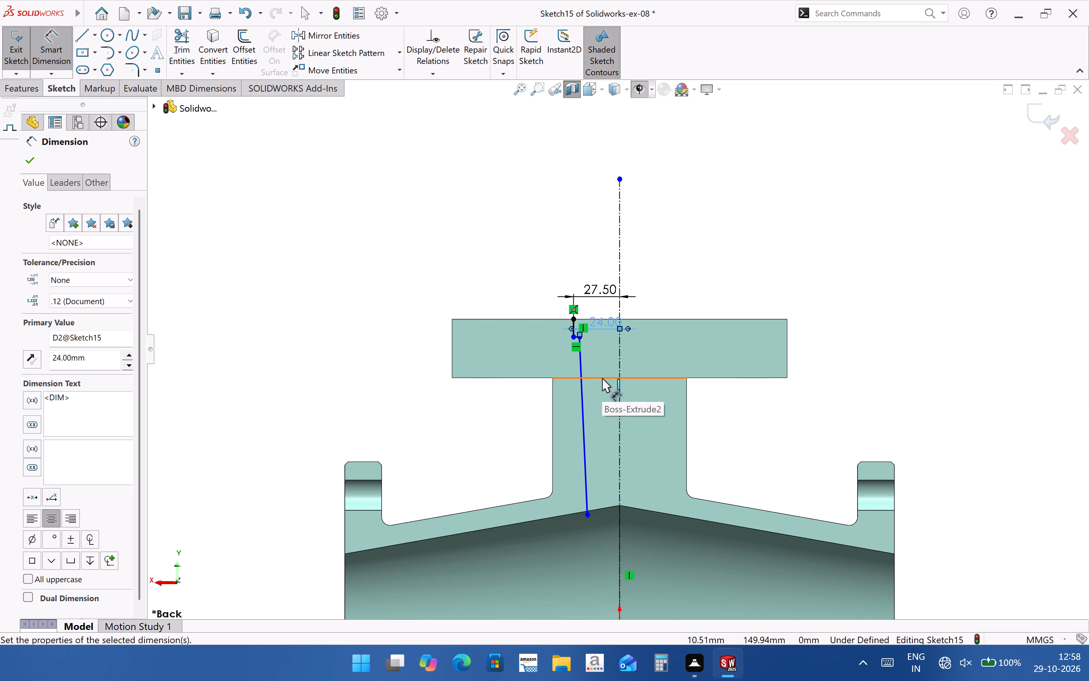
{"action": "scroll", "coordinate": [528, 317], "scroll_direction": "down", "scroll_amount": 3}
{"action": "left_click", "coordinate": [623, 347]}
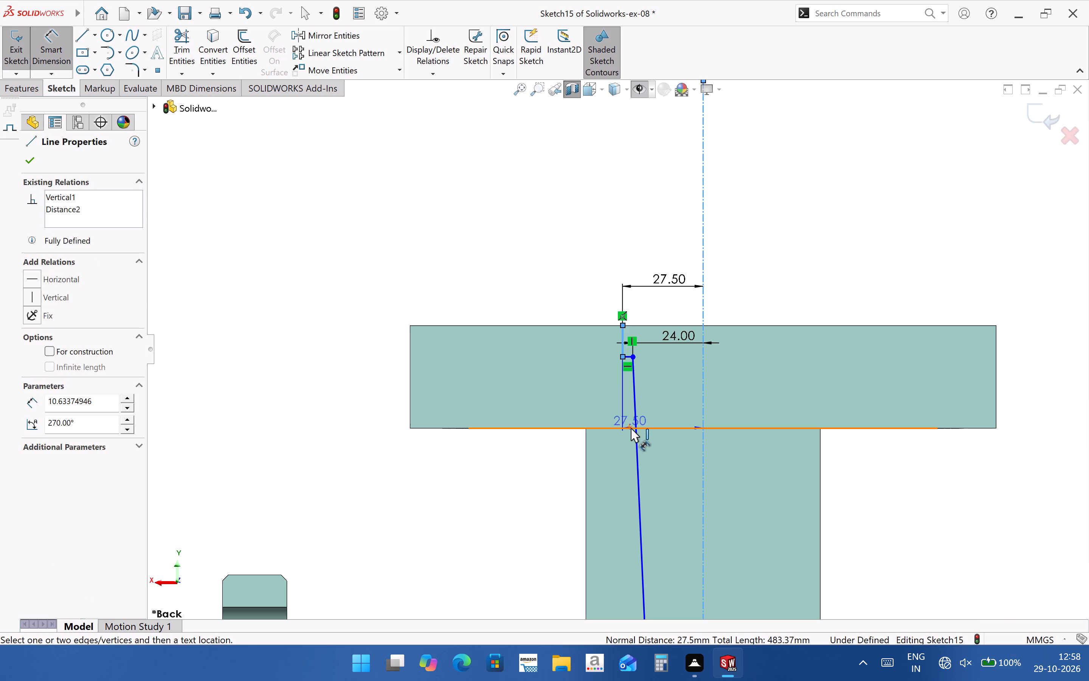
{"action": "left_click", "coordinate": [636, 431]}
{"action": "left_click", "coordinate": [628, 441]}
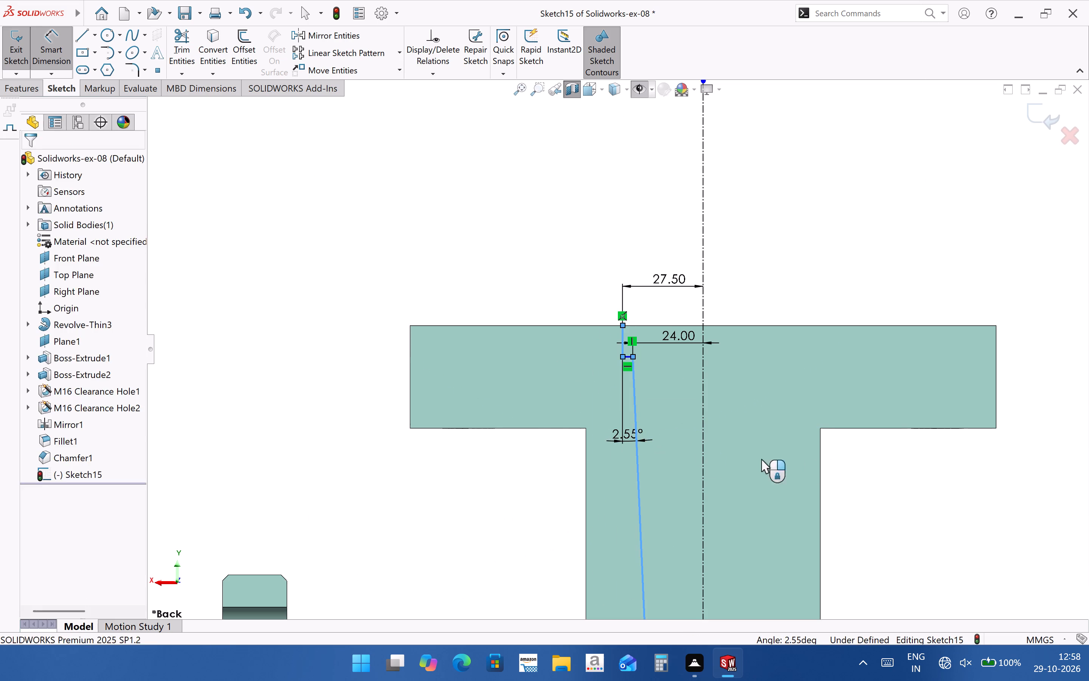
{"action": "key", "text": "1"}
{"action": "key", "text": "Return"}
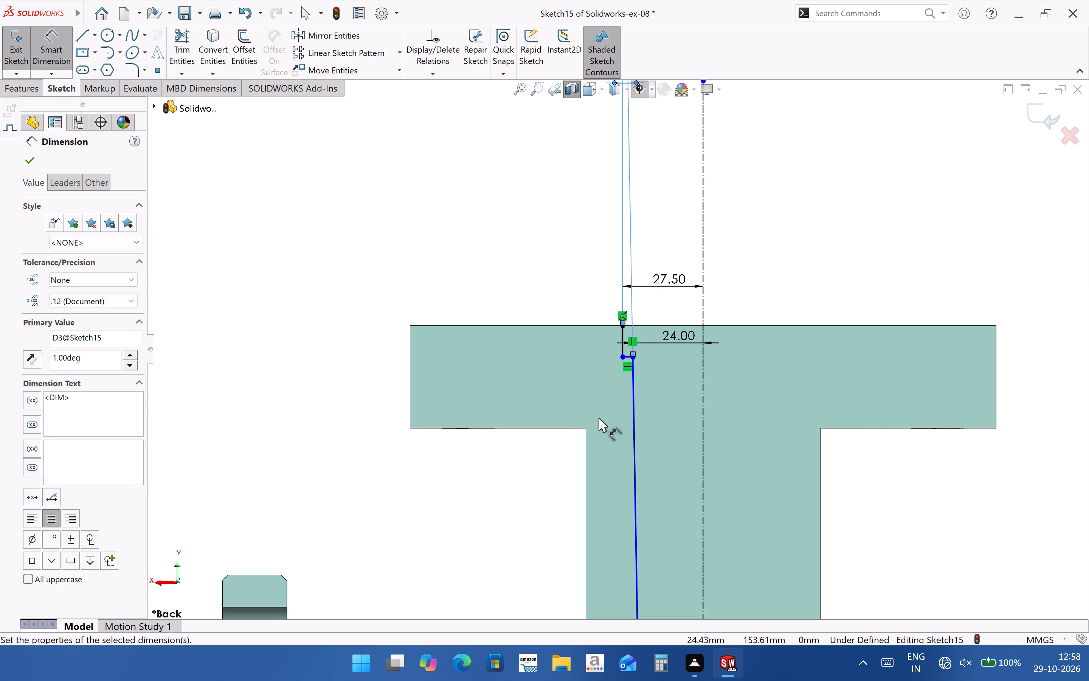
Reposition the 1° angle dimension below the step, just outside the slanted line.
{"action": "scroll", "coordinate": [536, 398], "scroll_direction": "up", "scroll_amount": 3}
{"action": "scroll", "coordinate": [655, 233], "scroll_direction": "down", "scroll_amount": 2}
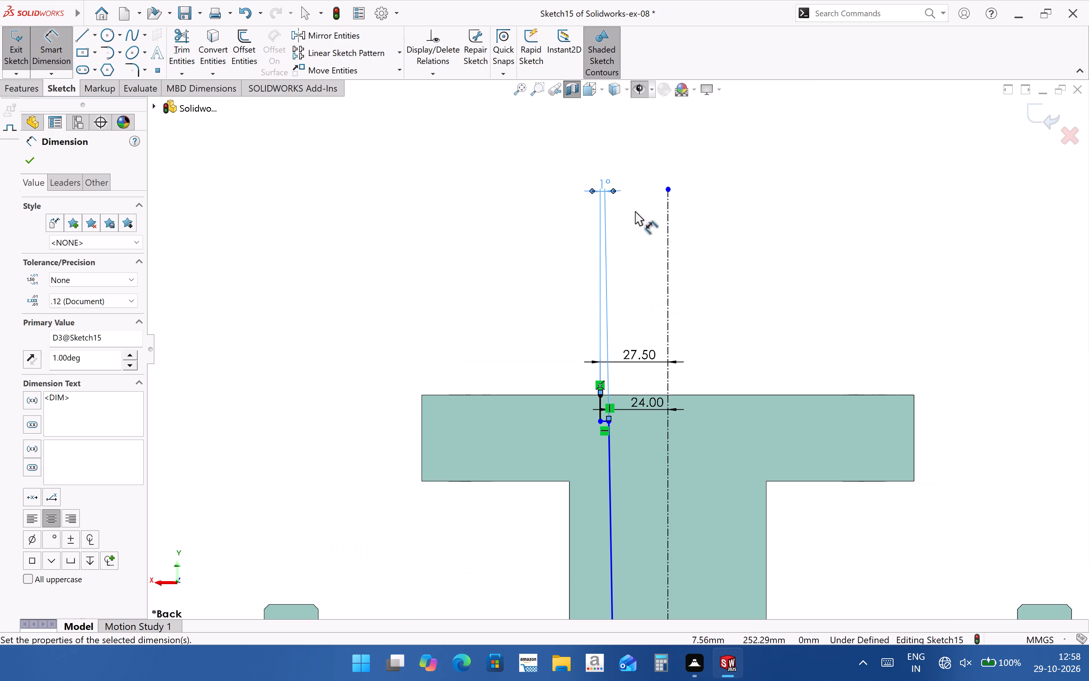
{"action": "left_click_drag", "start_coordinate": [605, 189], "coordinate": [610, 461]}
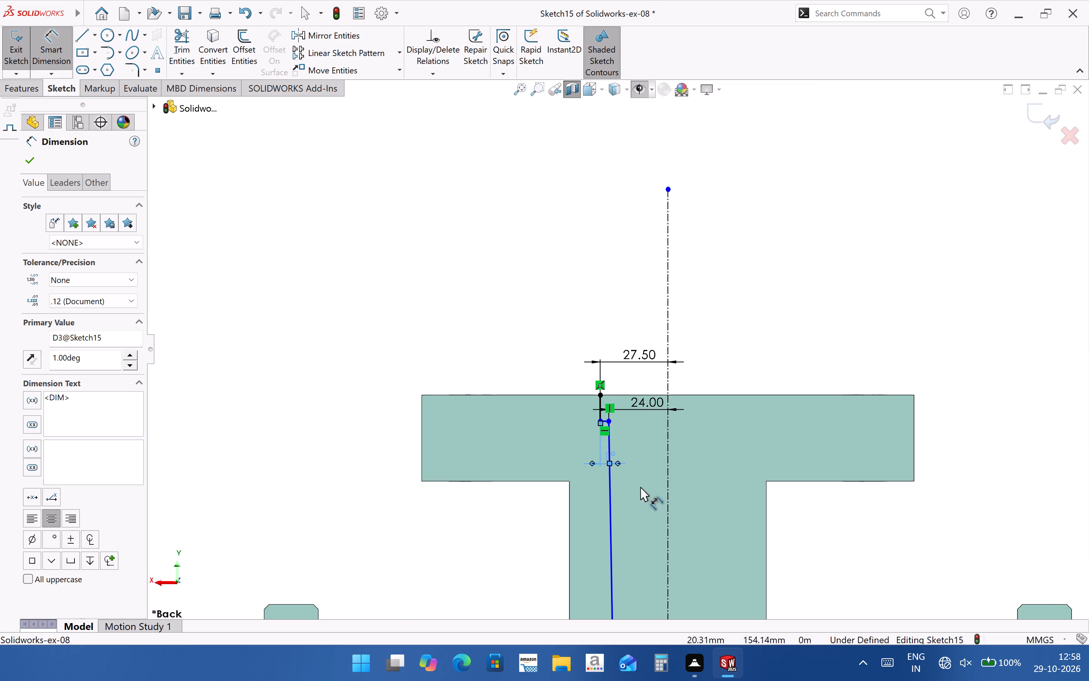
{"action": "left_click_drag", "start_coordinate": [610, 455], "coordinate": [587, 465]}
{"action": "left_click", "coordinate": [622, 465]}
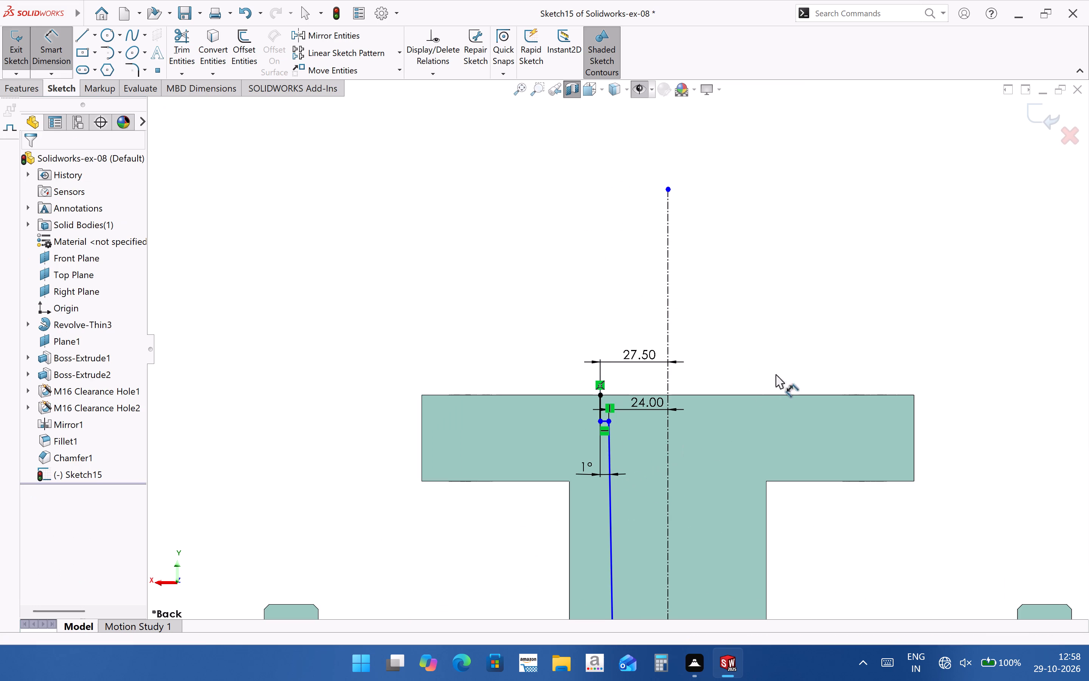
Sketch a horizontal line about 22 mm long in the pipe bore to the centerline, continuing about 129 mm up to the top face and across to the profile's start.
{"action": "scroll", "coordinate": [489, 371], "scroll_direction": "up", "scroll_amount": 2}
{"action": "scroll", "coordinate": [670, 521], "scroll_direction": "down", "scroll_amount": 2}
{"action": "scroll", "coordinate": [592, 448], "scroll_direction": "up", "scroll_amount": 2}
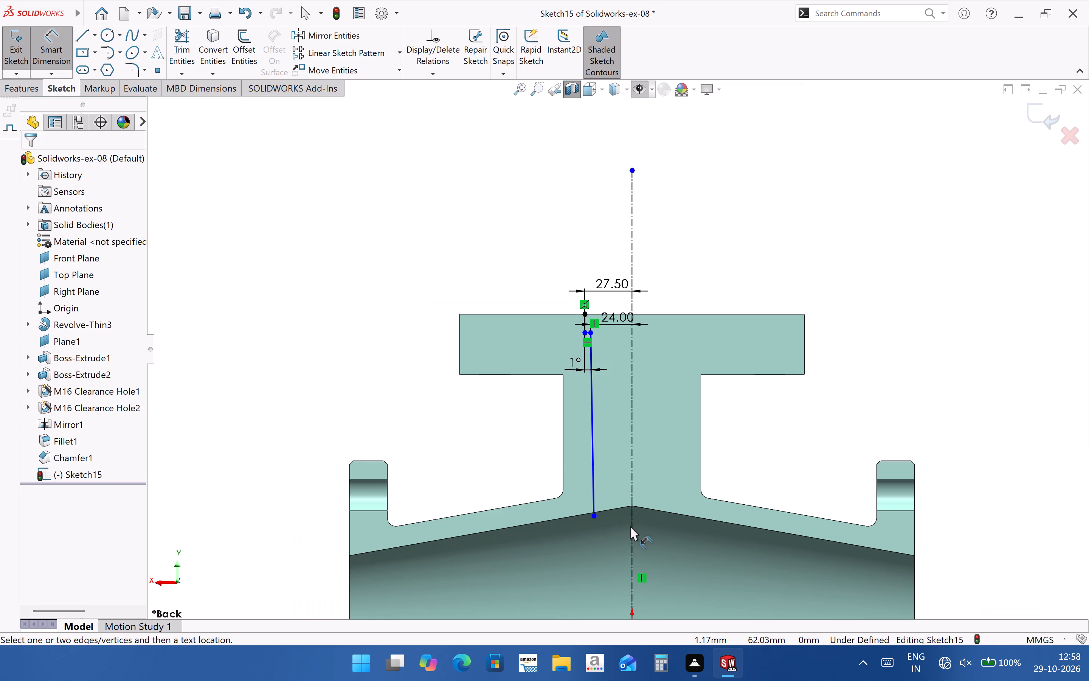
{"action": "scroll", "coordinate": [517, 432], "scroll_direction": "up", "scroll_amount": 2}
{"action": "scroll", "coordinate": [617, 496], "scroll_direction": "down", "scroll_amount": 3}
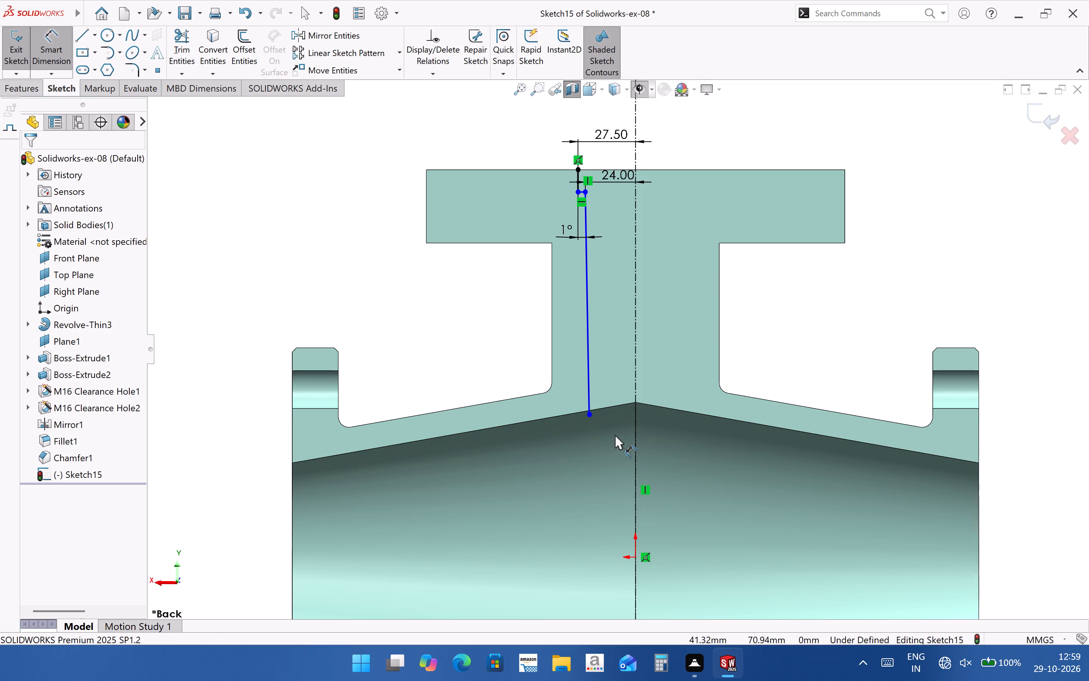
{"action": "left_click", "coordinate": [79, 37]}
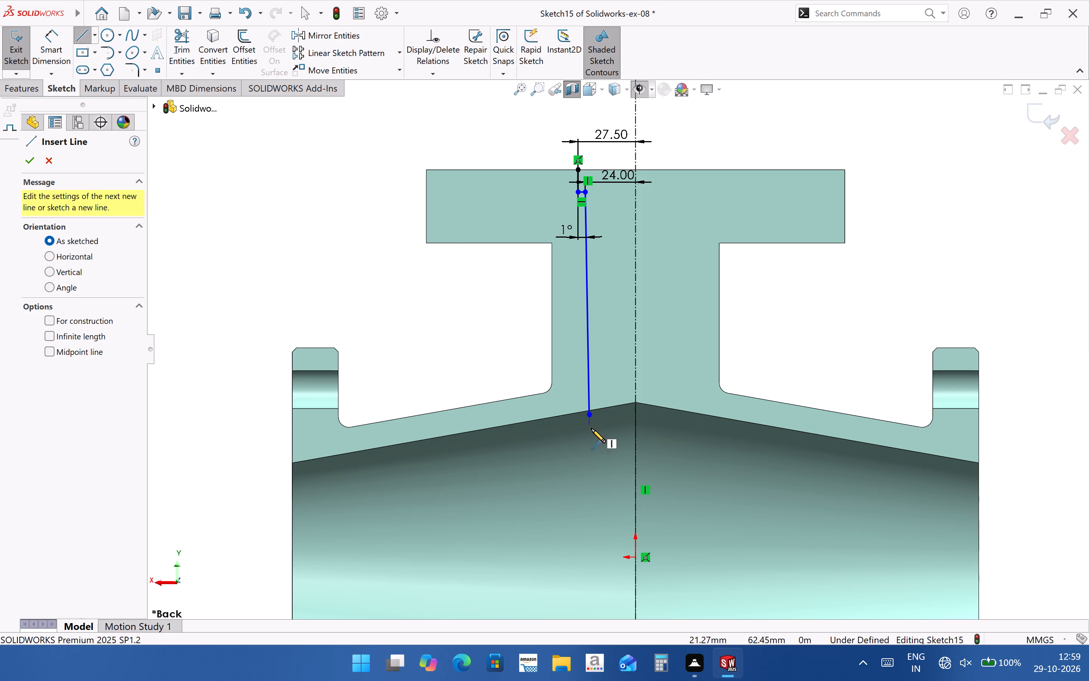
{"action": "left_click", "coordinate": [591, 440]}
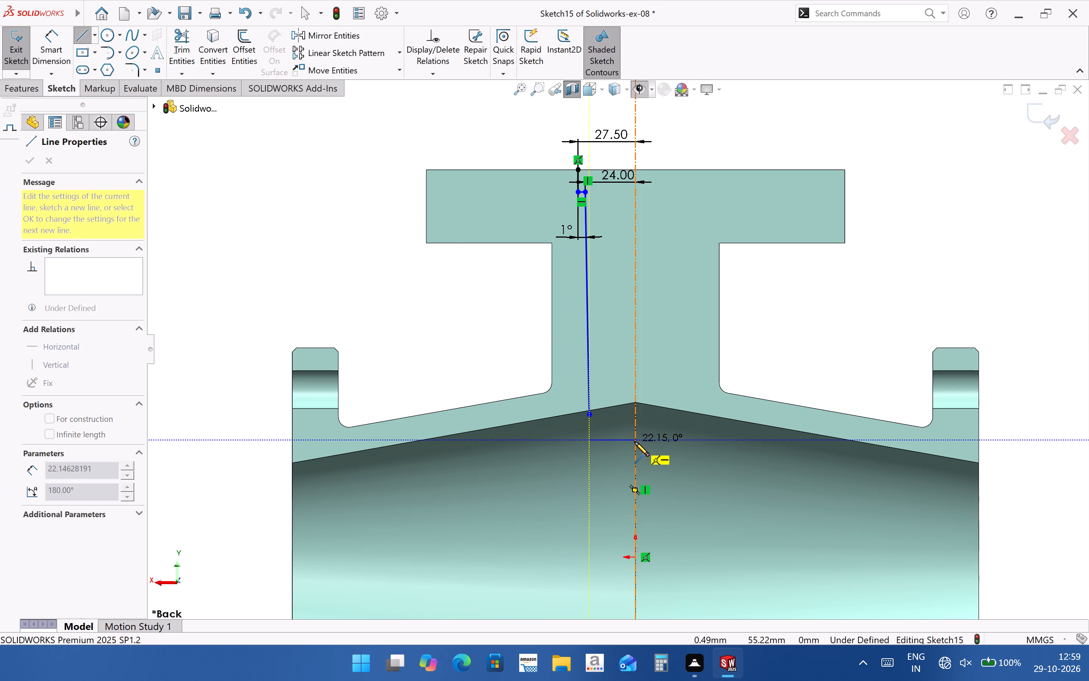
{"action": "left_click", "coordinate": [634, 442]}
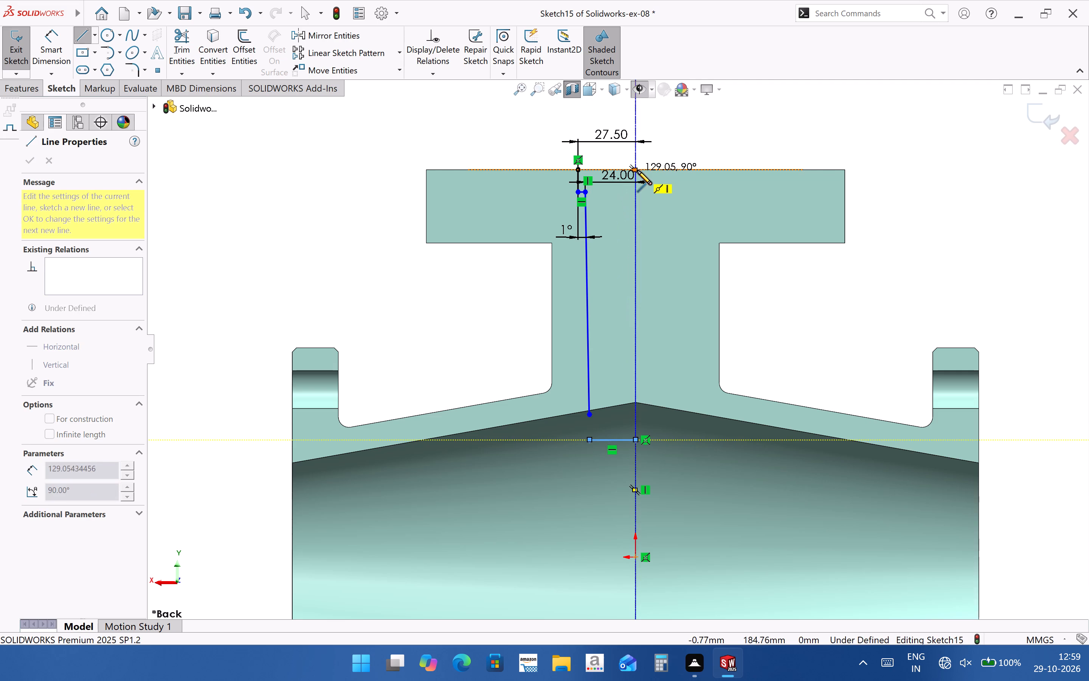
{"action": "left_click", "coordinate": [637, 170]}
{"action": "left_click", "coordinate": [578, 170]}
{"action": "key", "text": "Escape"}
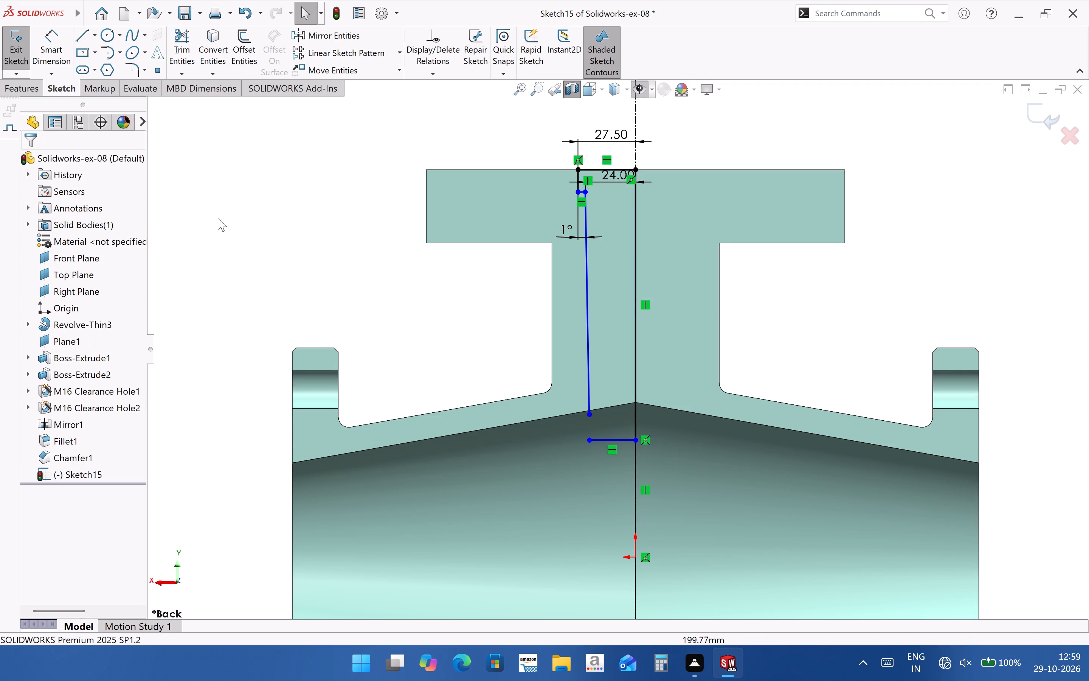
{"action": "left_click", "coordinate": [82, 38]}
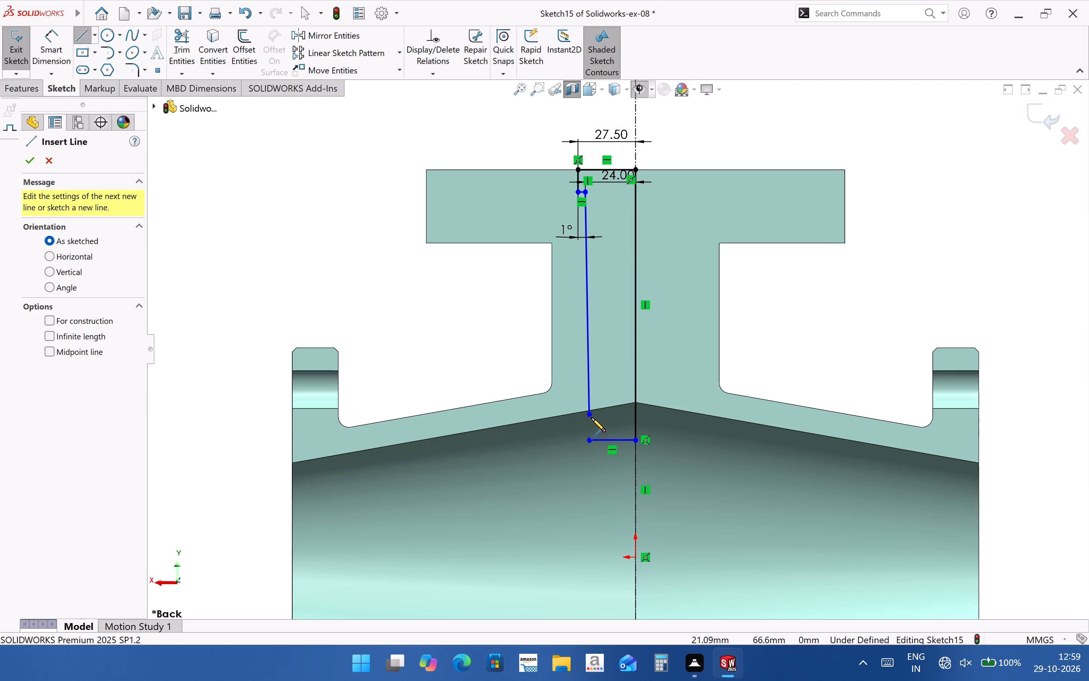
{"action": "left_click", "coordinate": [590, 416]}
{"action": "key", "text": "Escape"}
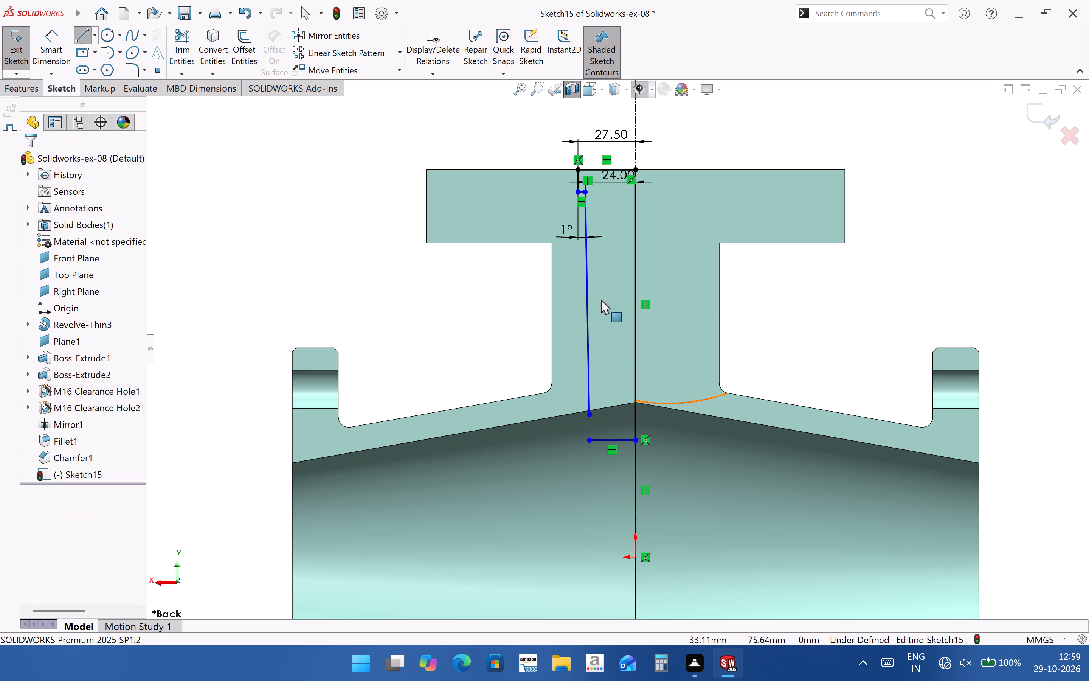
Extend the long slanted line down to meet the short horizontal line in the pipe bore.
{"action": "left_click", "coordinate": [417, 137]}
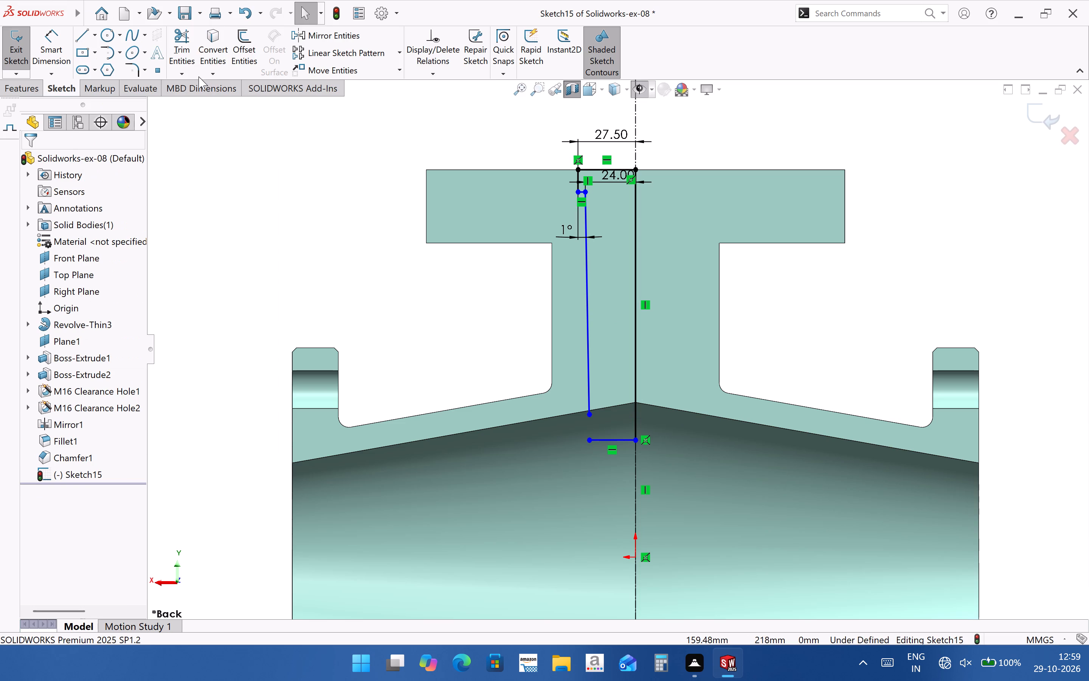
{"action": "left_click", "coordinate": [188, 77]}
{"action": "left_click", "coordinate": [202, 103]}
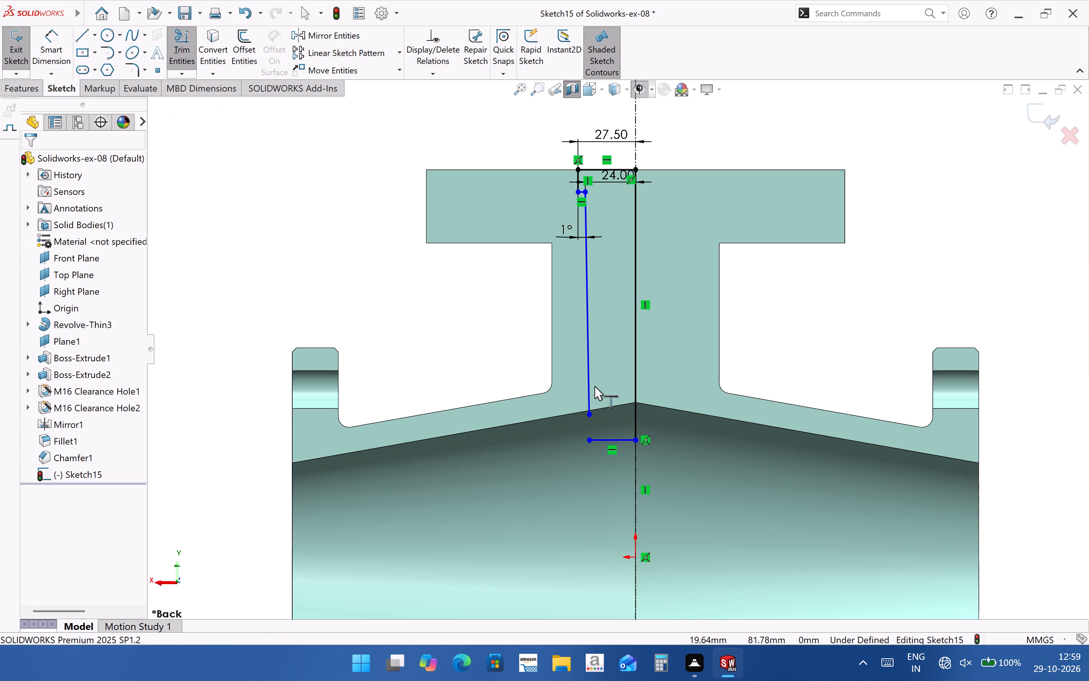
{"action": "left_click", "coordinate": [590, 384]}
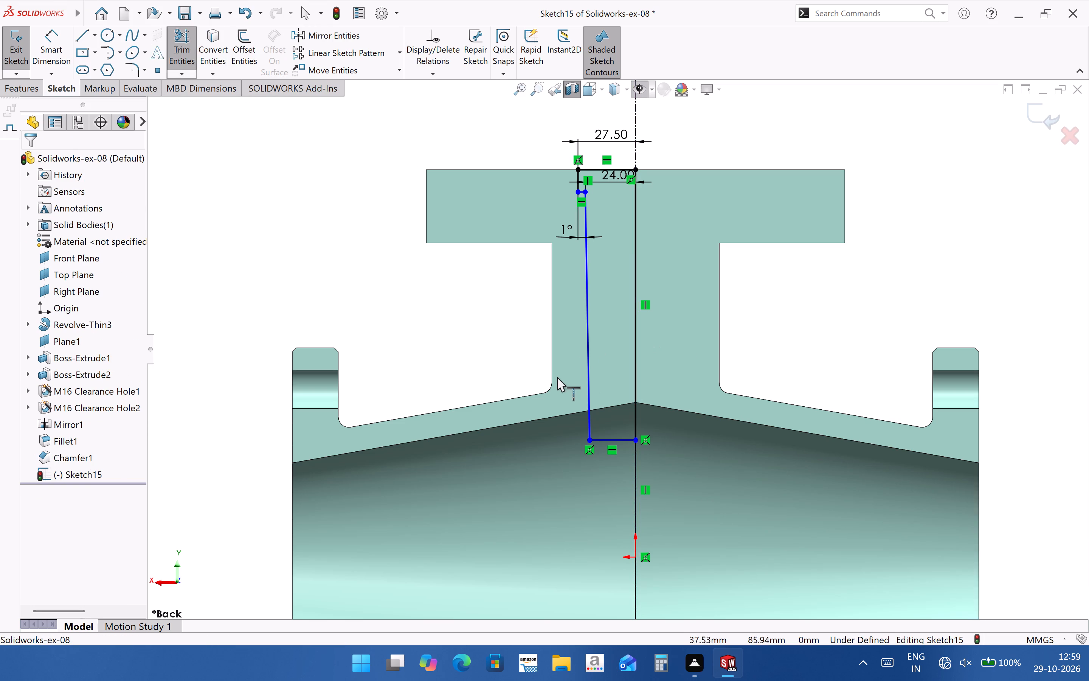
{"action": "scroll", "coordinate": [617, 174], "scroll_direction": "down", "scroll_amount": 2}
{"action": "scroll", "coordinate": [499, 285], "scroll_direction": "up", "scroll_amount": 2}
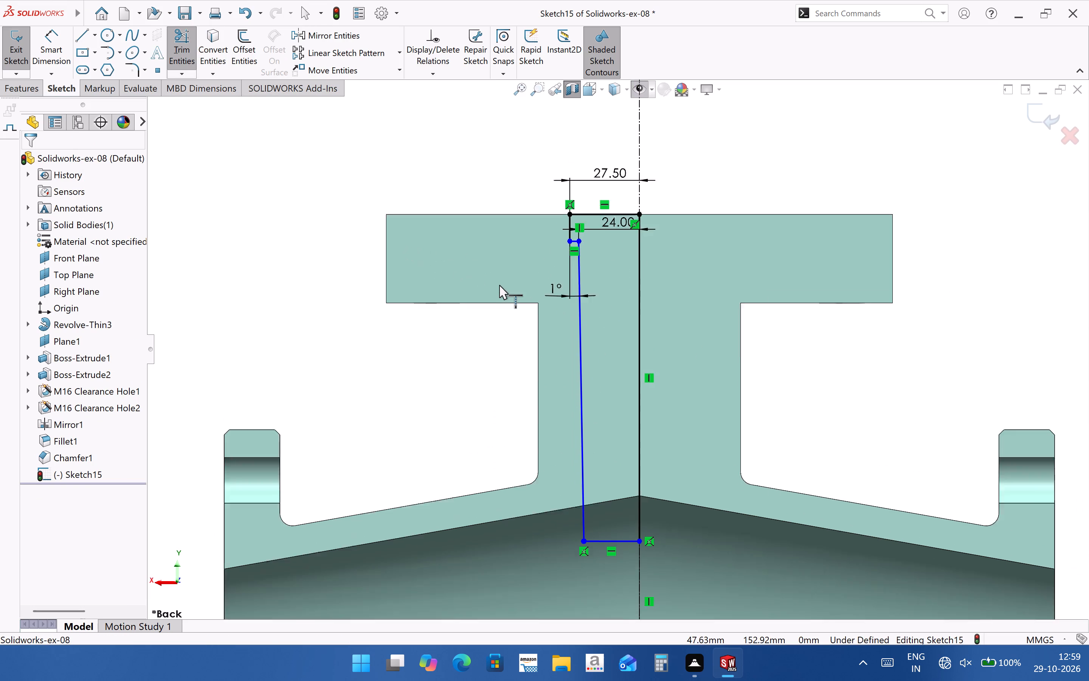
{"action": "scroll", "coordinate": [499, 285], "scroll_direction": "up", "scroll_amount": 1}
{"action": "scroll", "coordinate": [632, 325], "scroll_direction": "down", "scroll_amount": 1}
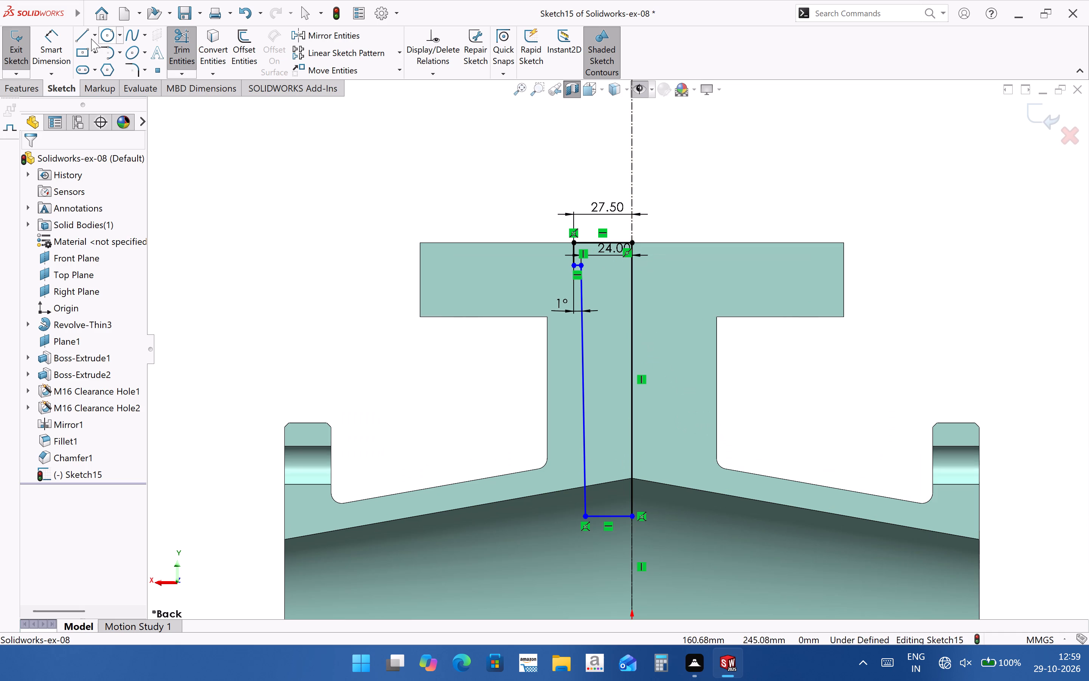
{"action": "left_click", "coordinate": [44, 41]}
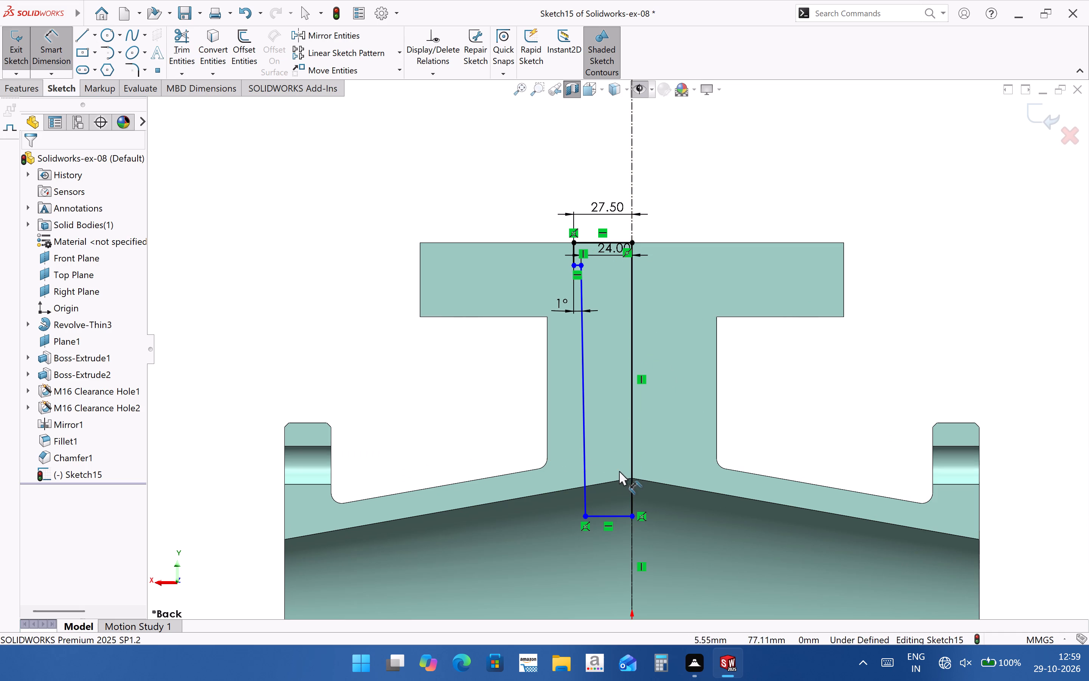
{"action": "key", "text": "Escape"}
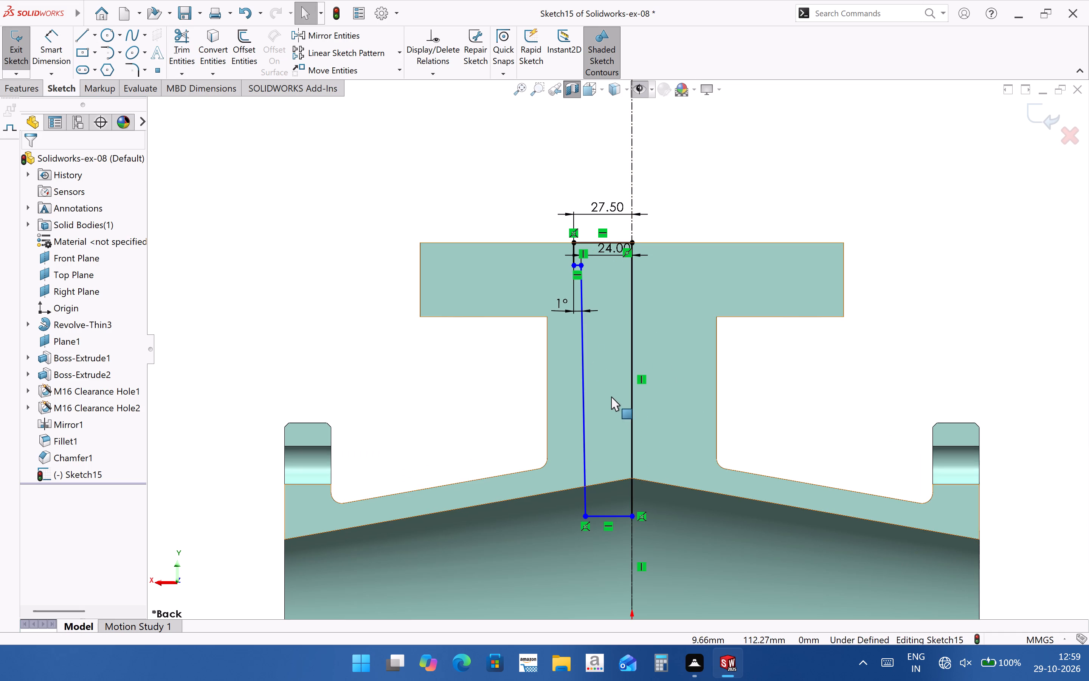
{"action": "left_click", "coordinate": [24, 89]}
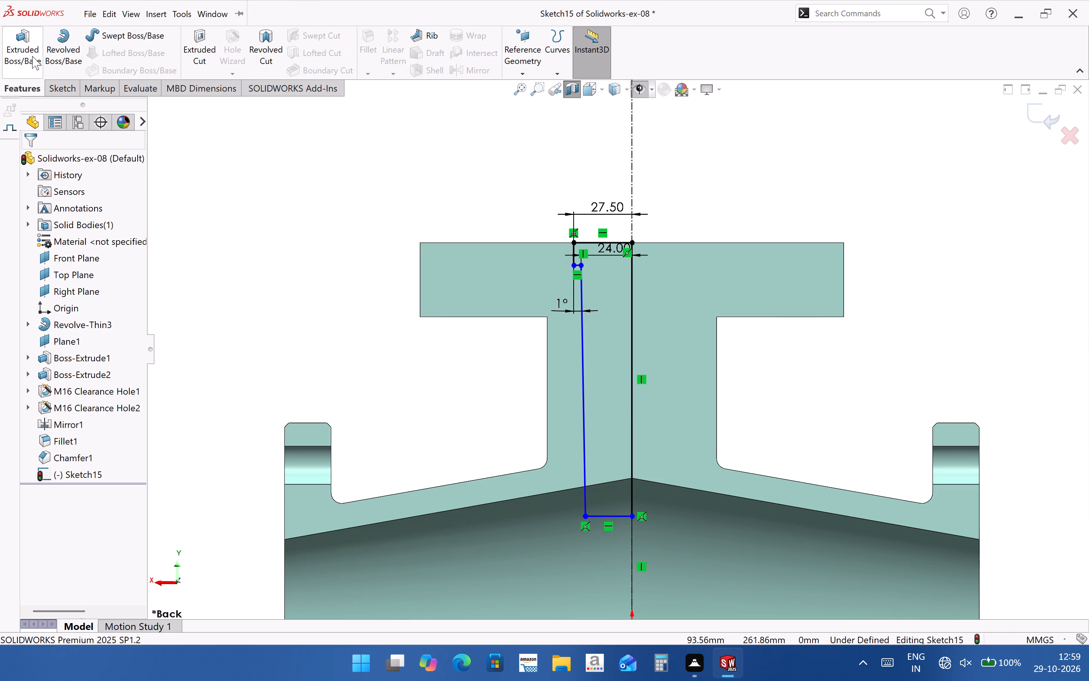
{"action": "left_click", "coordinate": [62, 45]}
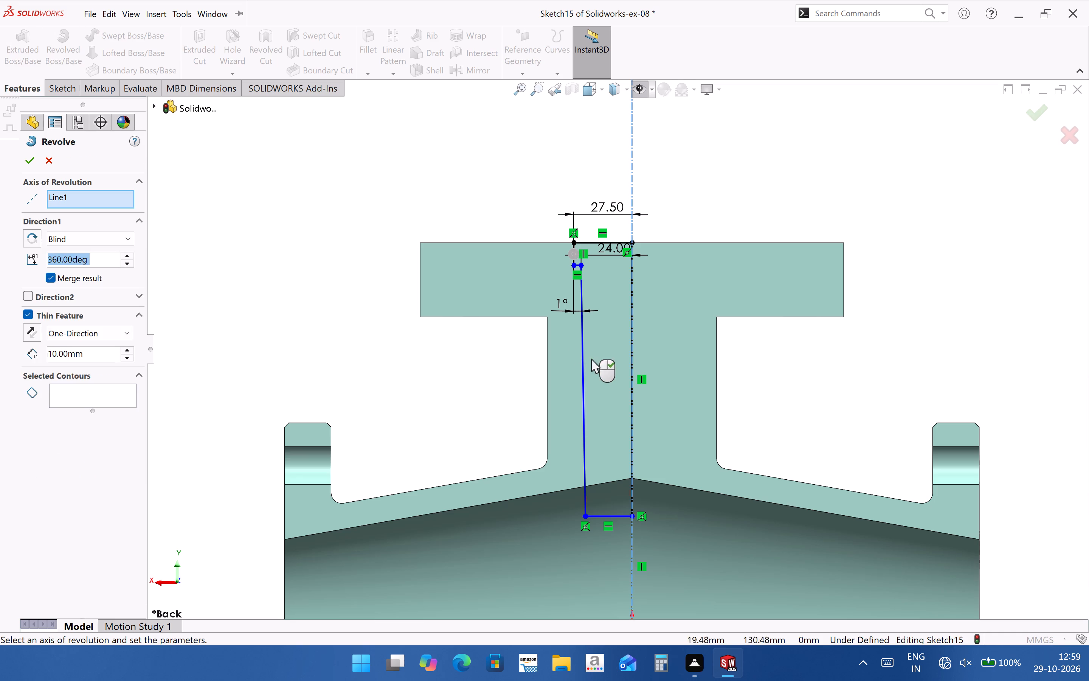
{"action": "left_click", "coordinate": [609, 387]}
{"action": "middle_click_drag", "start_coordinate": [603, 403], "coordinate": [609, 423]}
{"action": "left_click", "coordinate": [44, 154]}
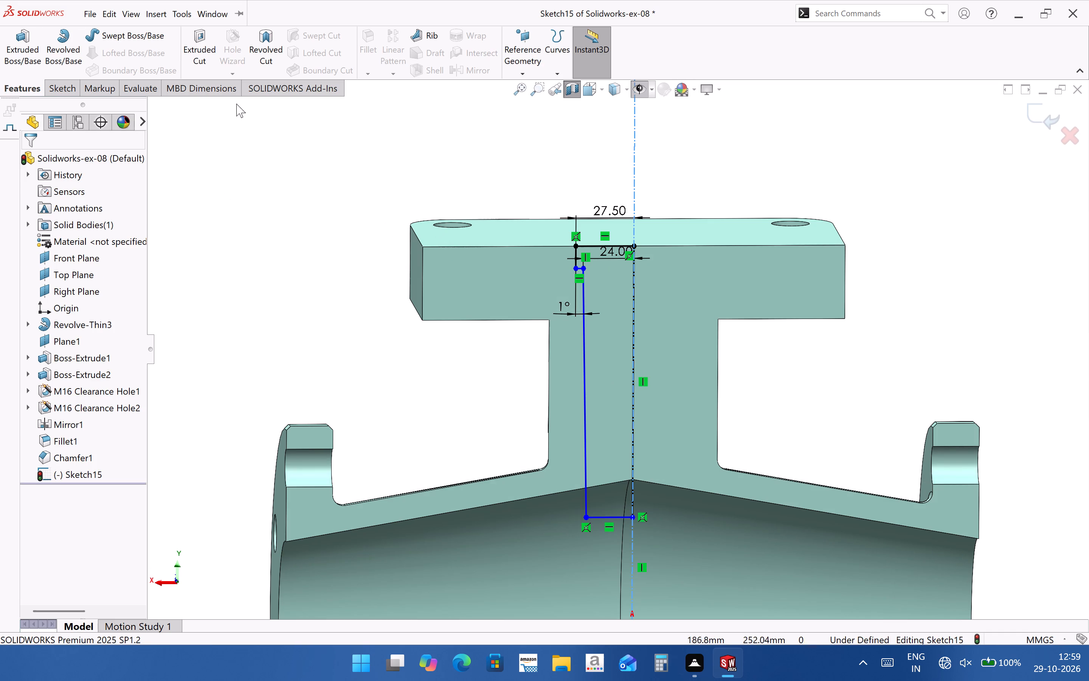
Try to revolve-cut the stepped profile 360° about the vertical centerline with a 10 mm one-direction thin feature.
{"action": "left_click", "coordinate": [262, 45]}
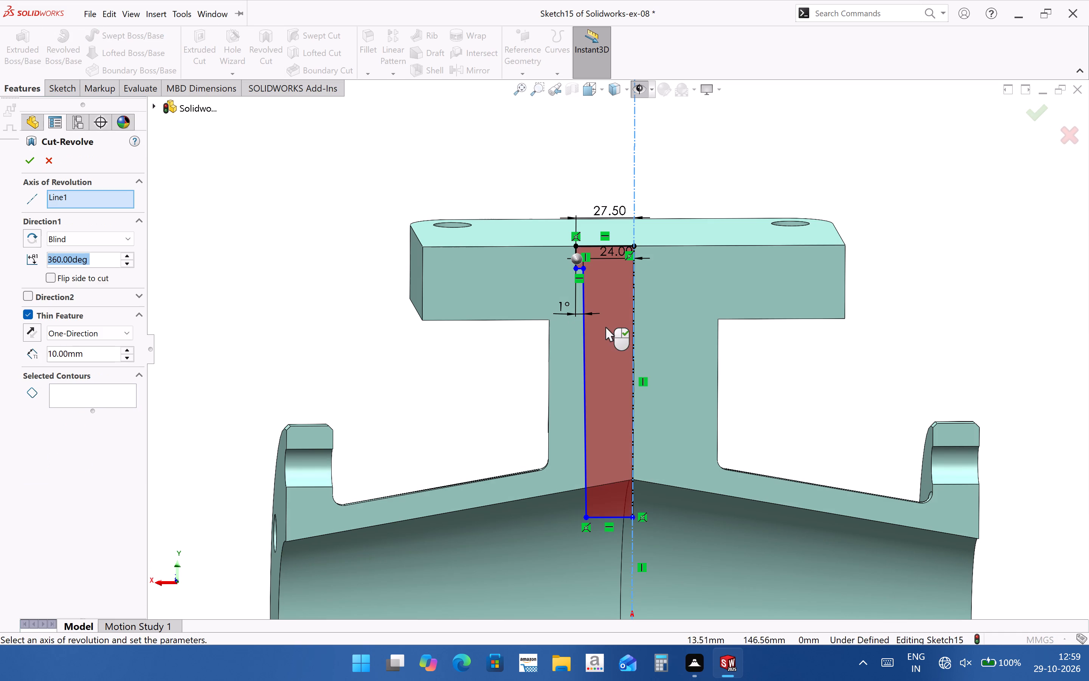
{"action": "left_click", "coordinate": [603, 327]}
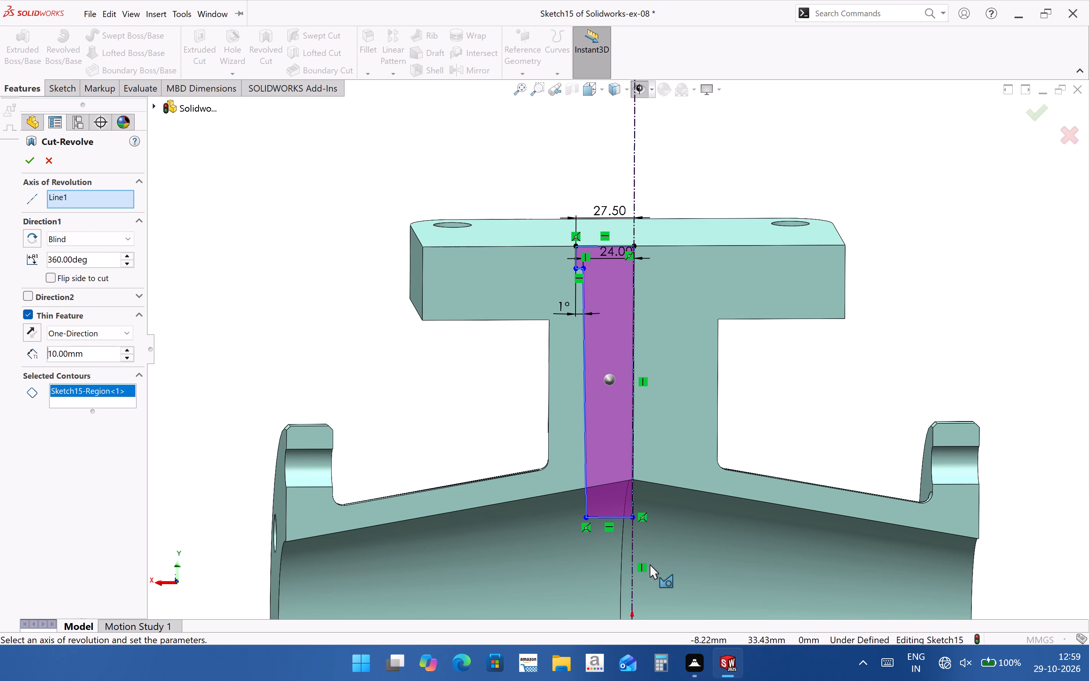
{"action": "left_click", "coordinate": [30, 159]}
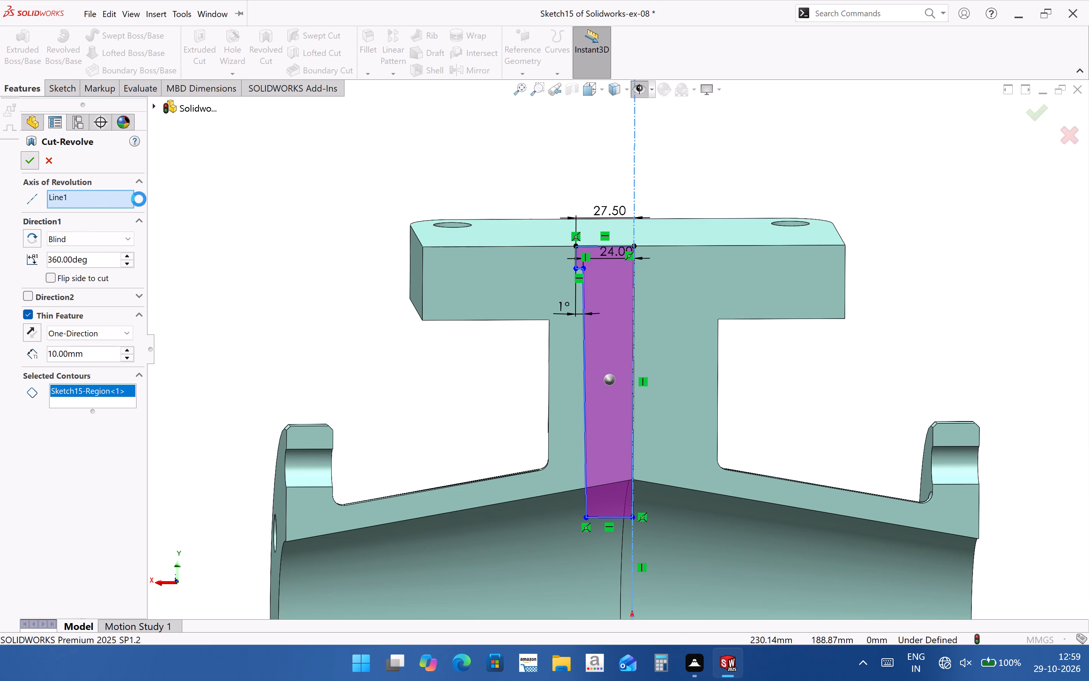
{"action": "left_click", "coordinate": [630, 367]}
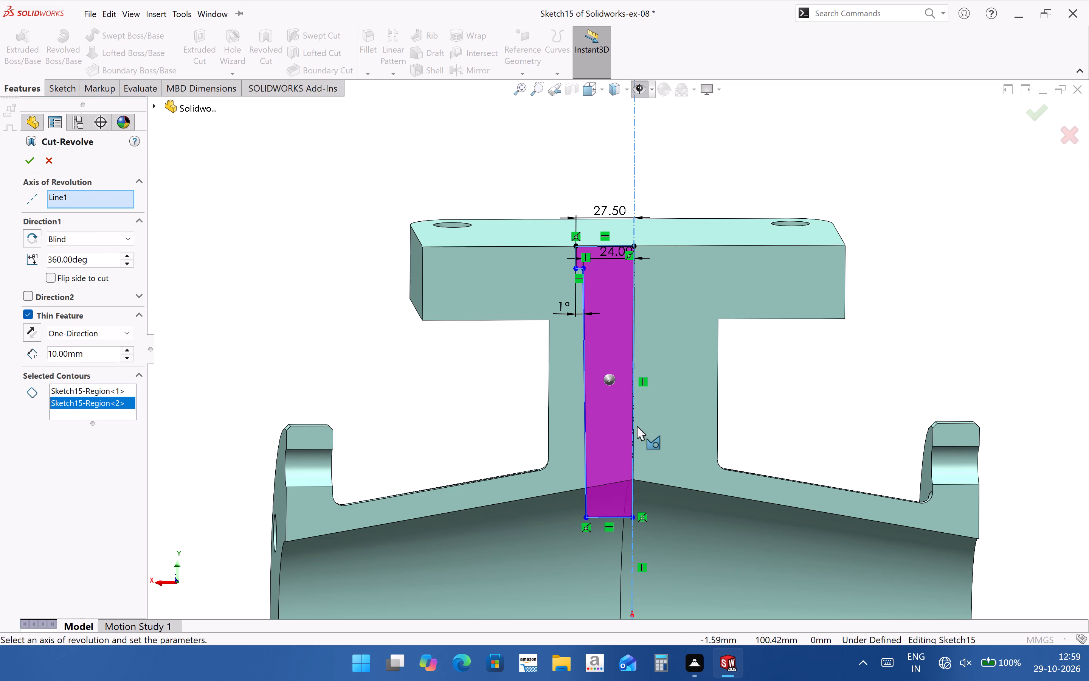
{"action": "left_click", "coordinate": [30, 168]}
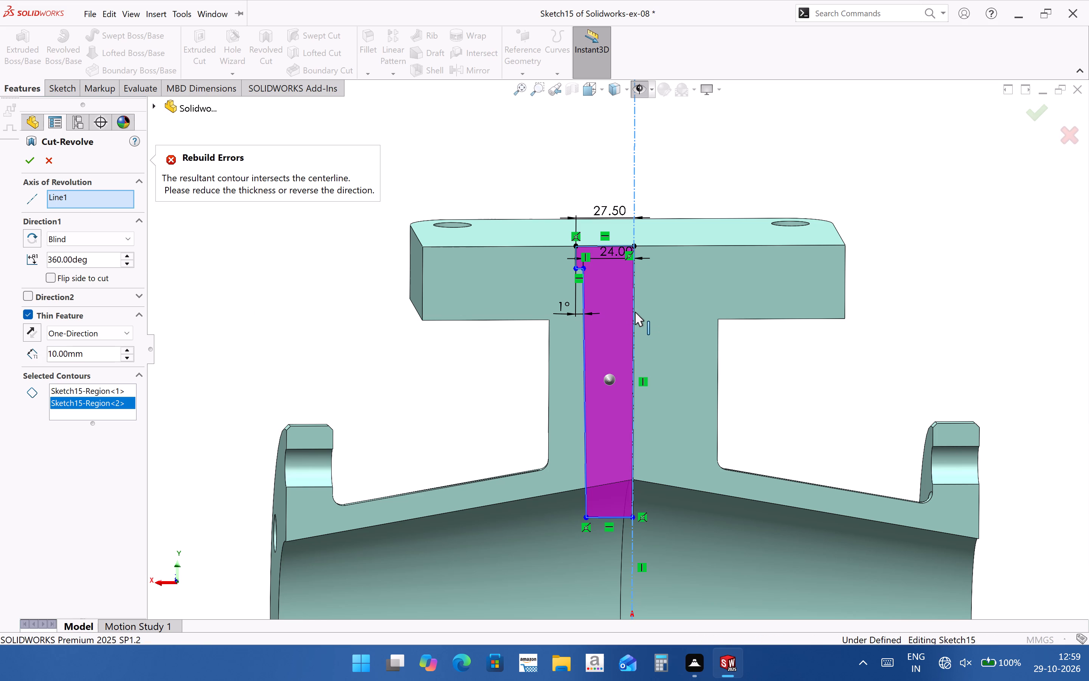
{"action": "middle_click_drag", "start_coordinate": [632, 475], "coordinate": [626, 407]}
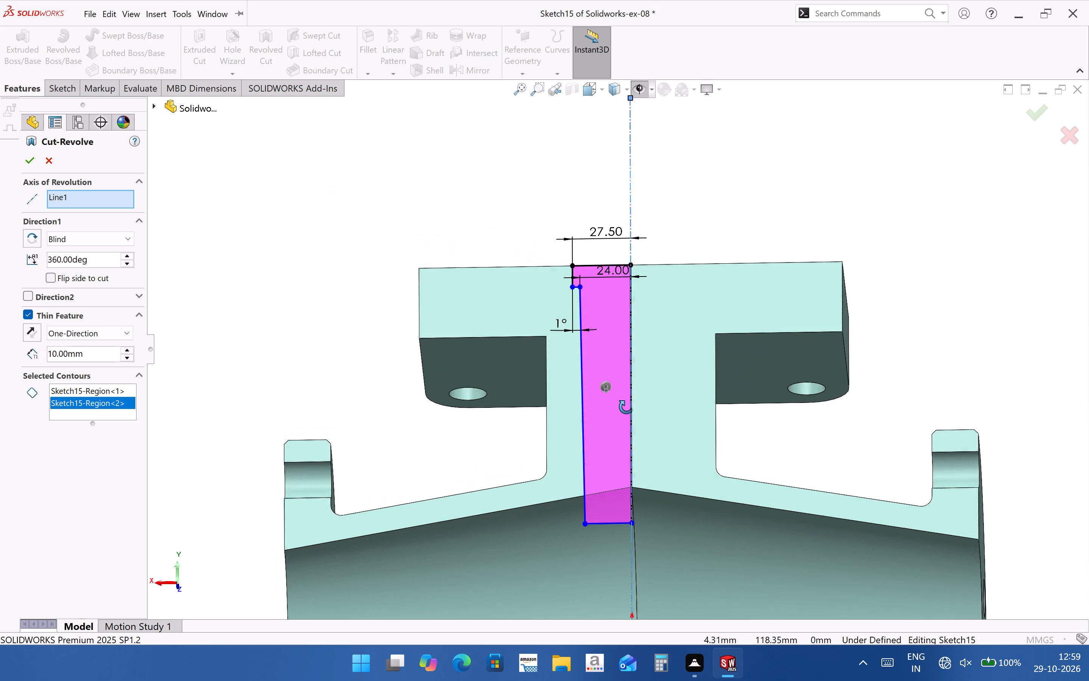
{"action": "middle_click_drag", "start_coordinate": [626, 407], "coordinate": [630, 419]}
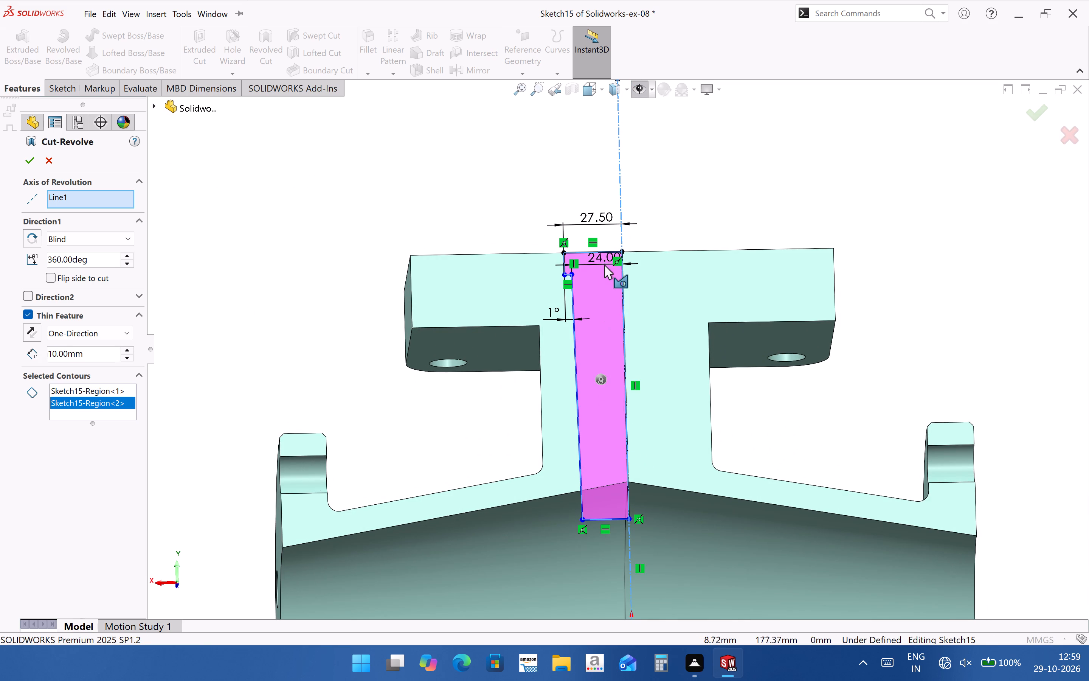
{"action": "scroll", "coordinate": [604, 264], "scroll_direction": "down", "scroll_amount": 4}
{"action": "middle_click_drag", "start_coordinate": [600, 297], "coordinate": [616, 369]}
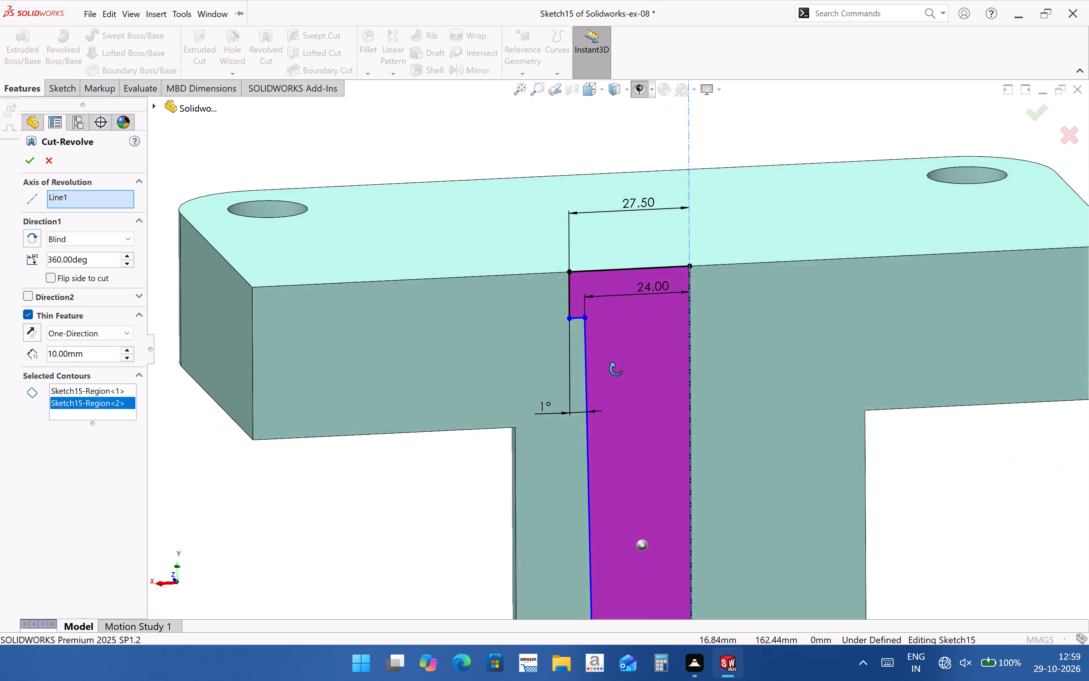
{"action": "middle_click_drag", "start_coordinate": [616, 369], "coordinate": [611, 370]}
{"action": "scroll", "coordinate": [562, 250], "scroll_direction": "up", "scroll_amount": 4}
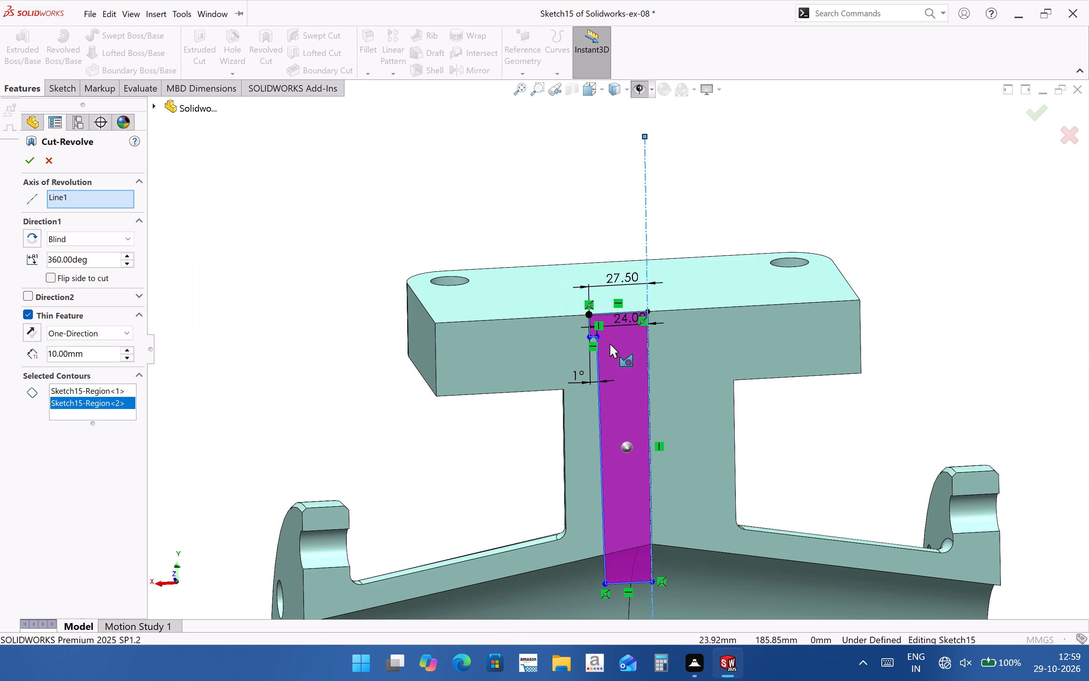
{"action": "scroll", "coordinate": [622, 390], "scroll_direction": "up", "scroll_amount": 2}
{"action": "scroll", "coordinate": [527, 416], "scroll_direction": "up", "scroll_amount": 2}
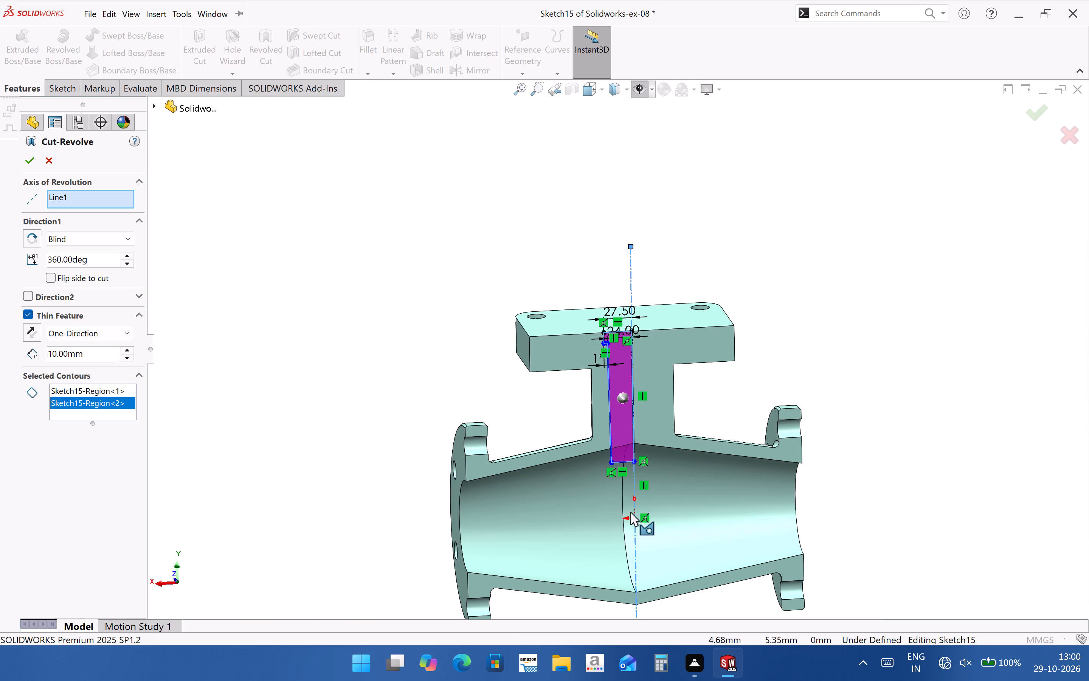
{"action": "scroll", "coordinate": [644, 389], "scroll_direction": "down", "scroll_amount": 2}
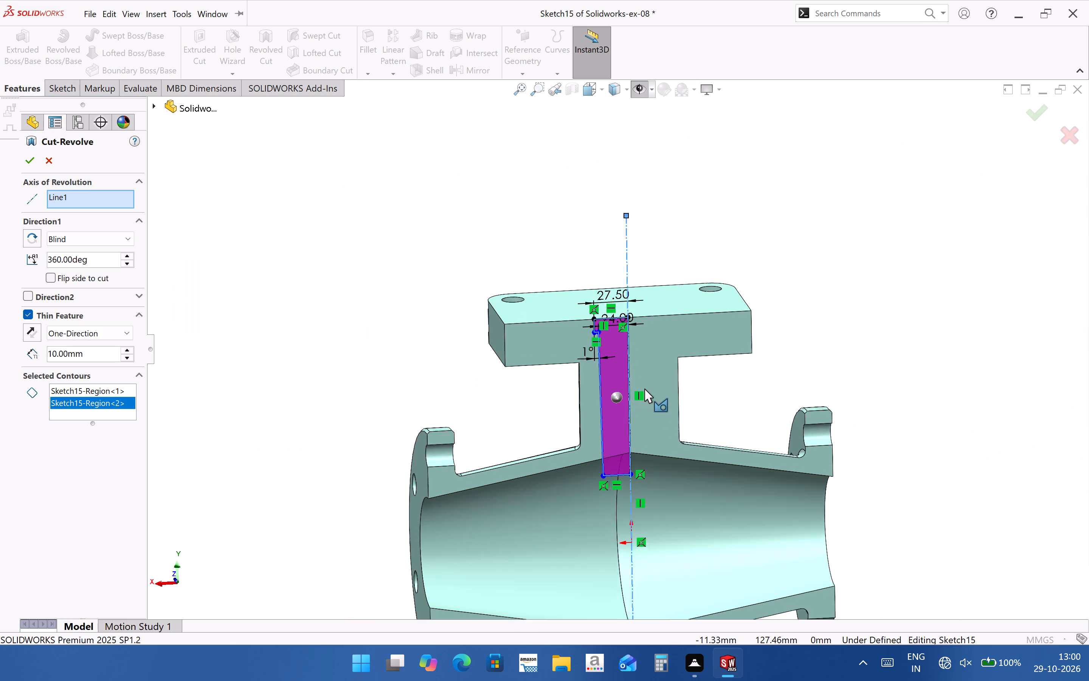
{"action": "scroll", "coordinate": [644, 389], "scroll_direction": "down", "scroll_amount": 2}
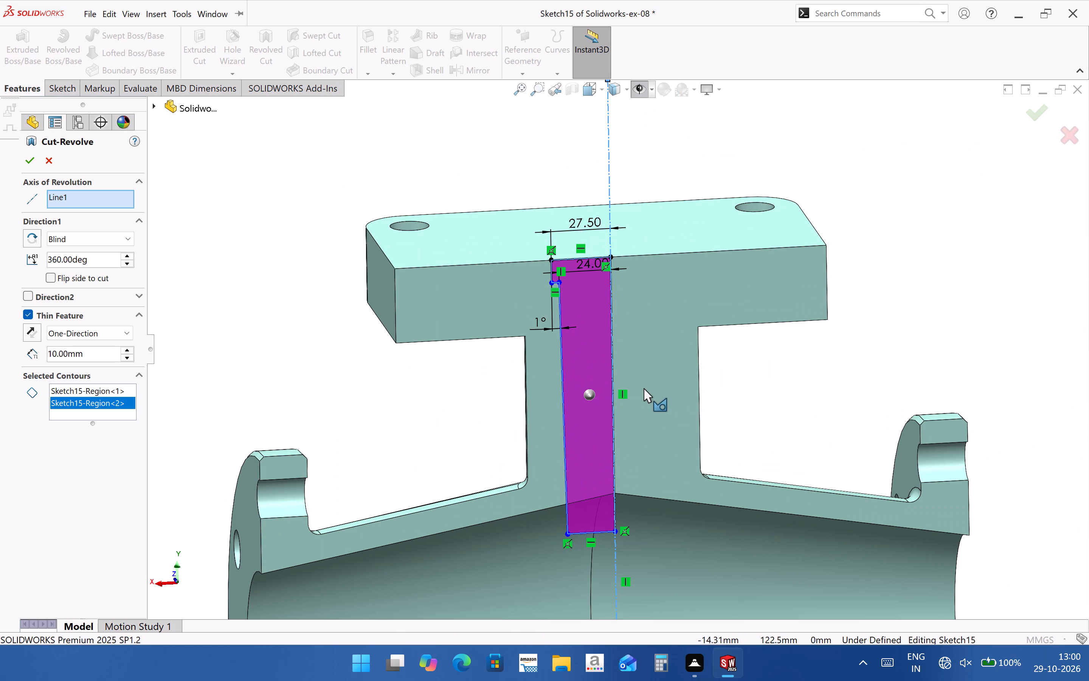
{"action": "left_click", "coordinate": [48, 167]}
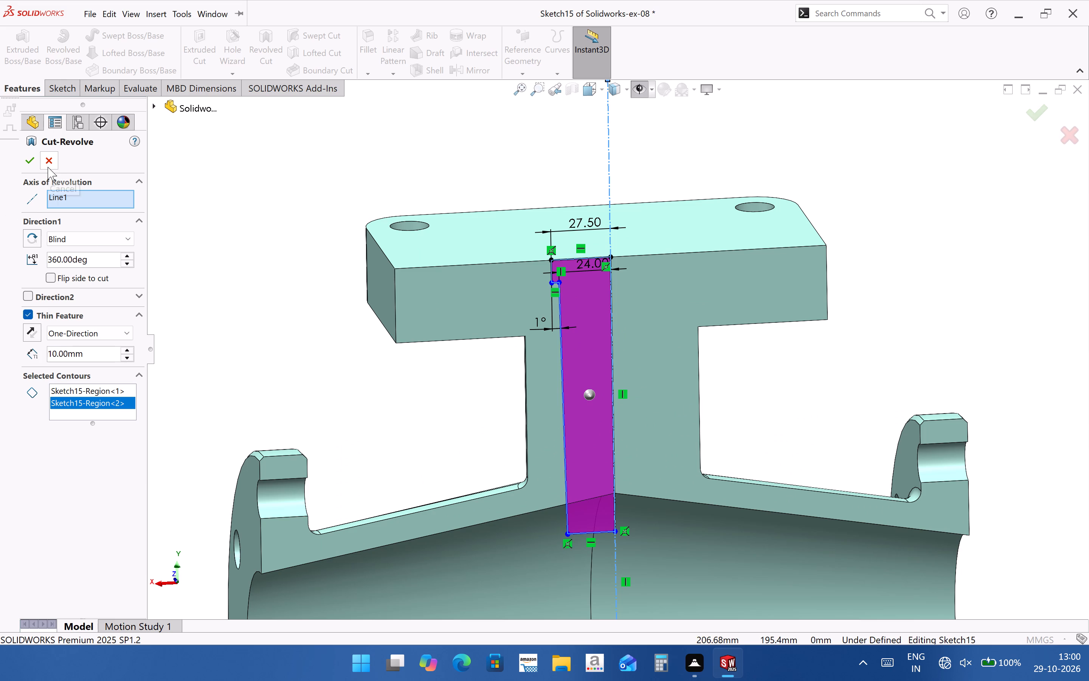
Delete the profile's horizontal line lying on the branch flange's top face.
{"action": "scroll", "coordinate": [628, 255], "scroll_direction": "down", "scroll_amount": 2}
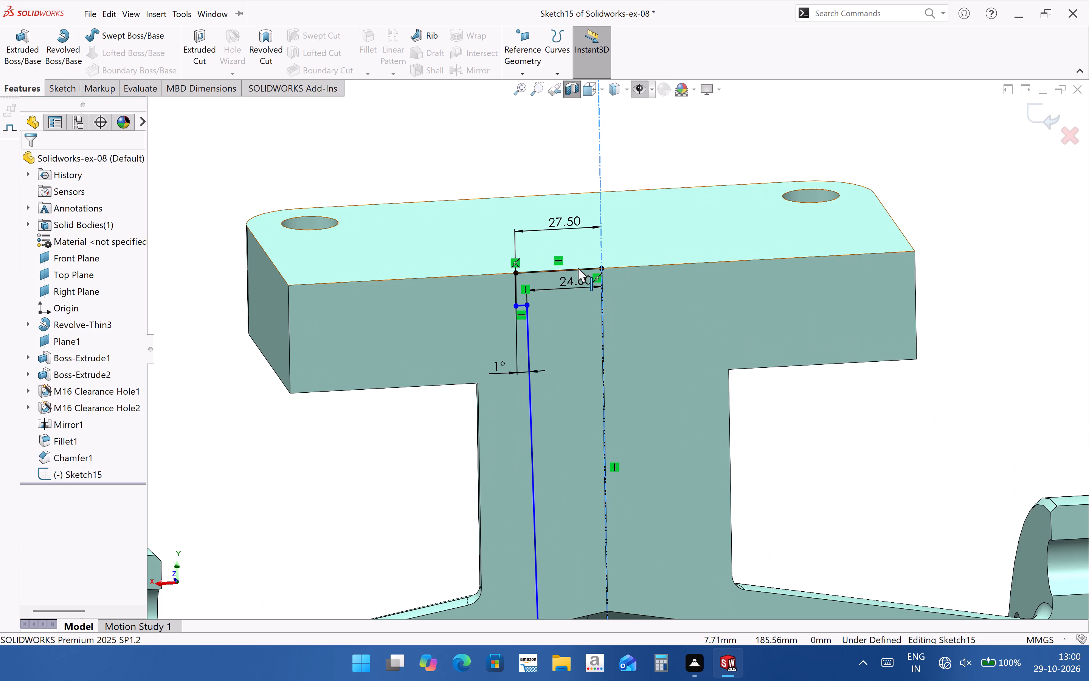
{"action": "left_click", "coordinate": [578, 268]}
{"action": "key", "text": "Delete"}
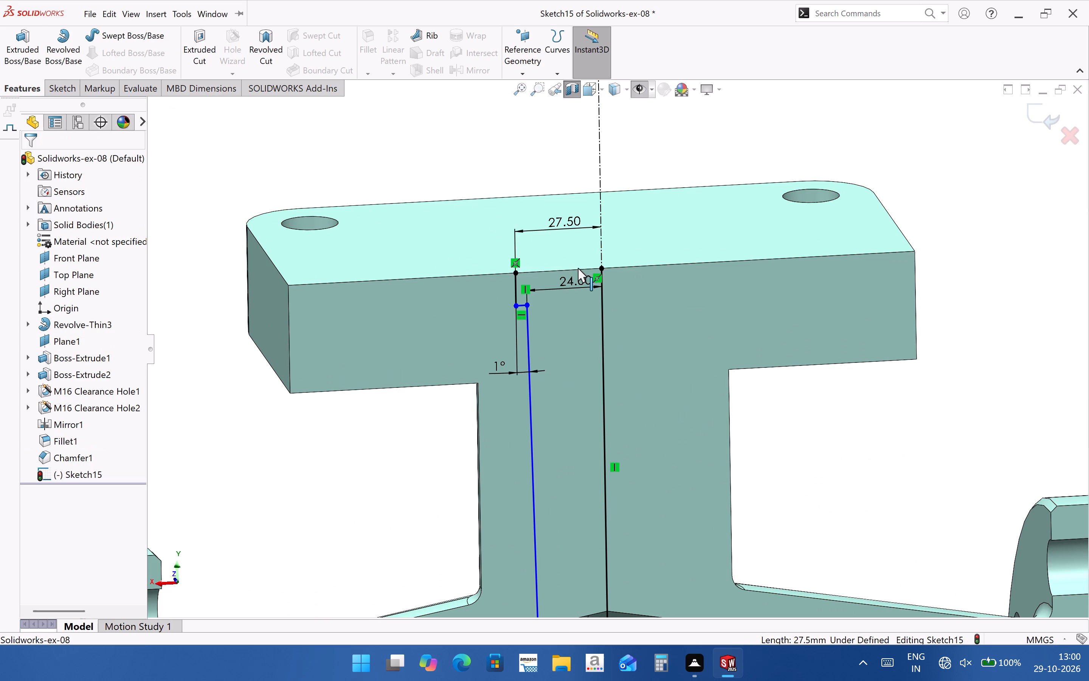
Sketch a line about 33 mm long from the centerline just above the flange's top face and make it horizontal.
{"action": "left_click", "coordinate": [71, 88]}
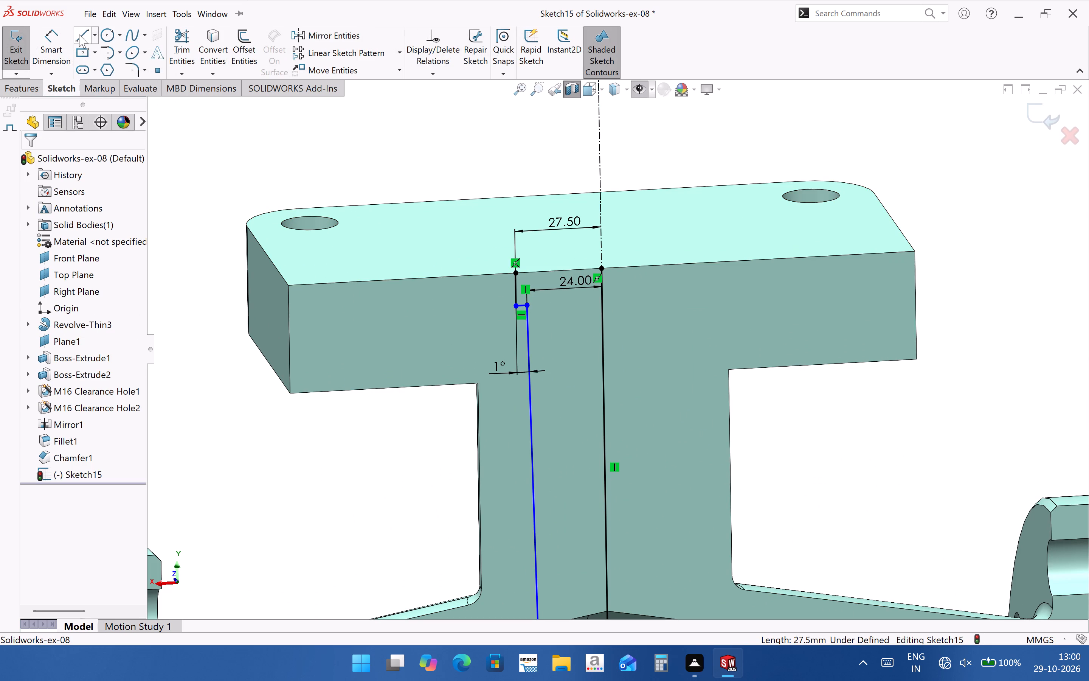
{"action": "left_click", "coordinate": [79, 34]}
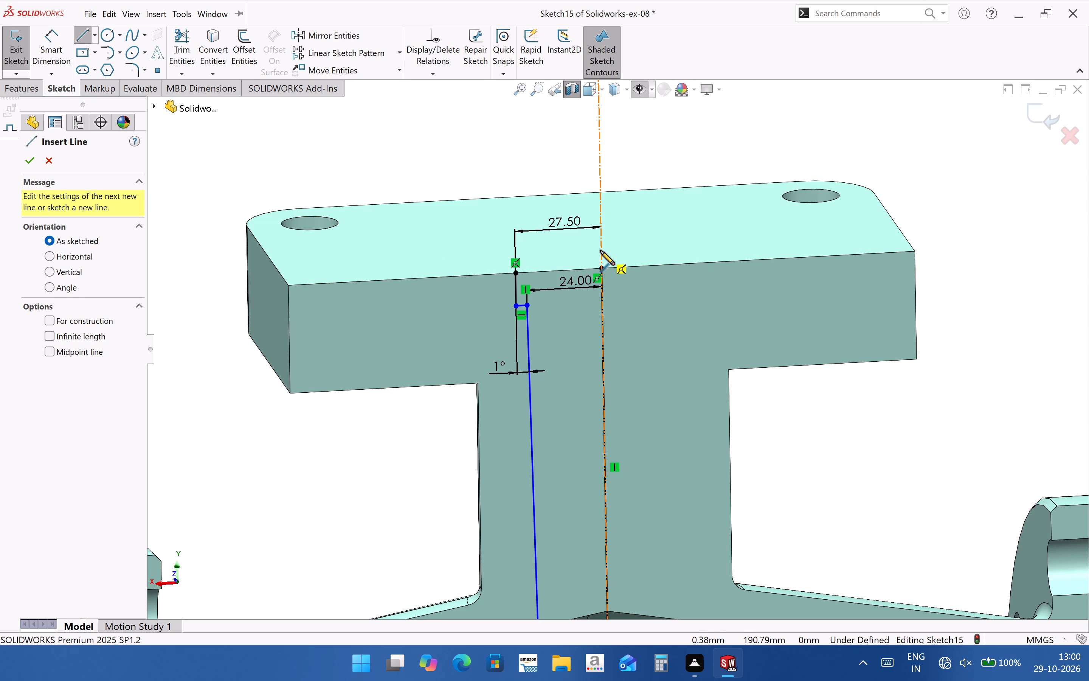
{"action": "left_click", "coordinate": [602, 250]}
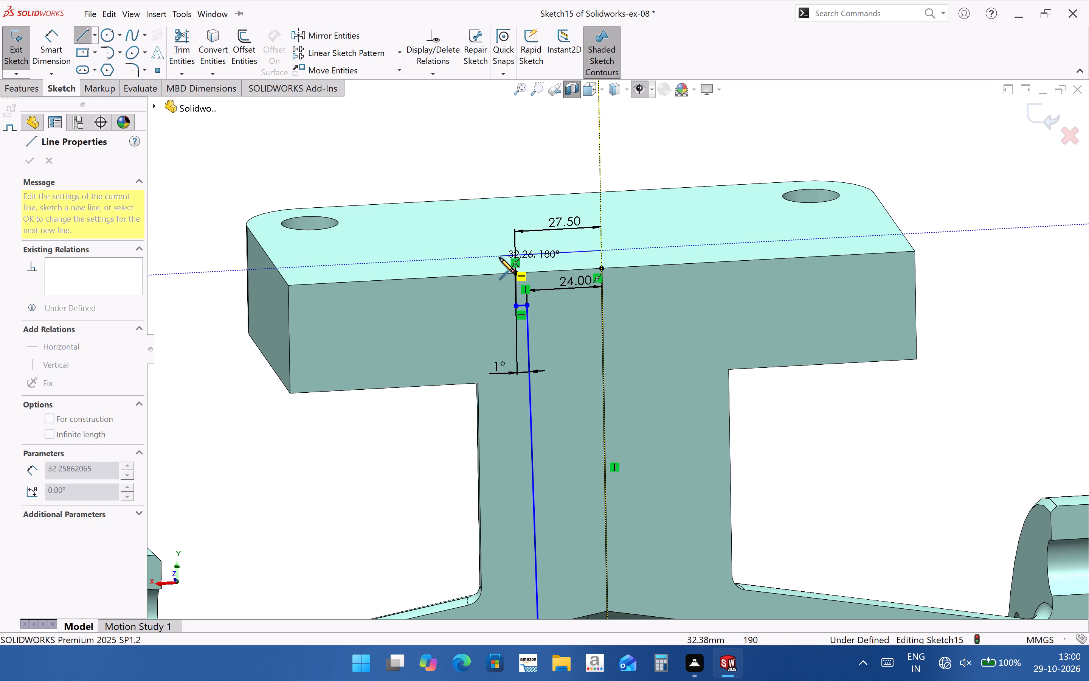
{"action": "left_click", "coordinate": [497, 258]}
{"action": "key", "text": "Escape"}
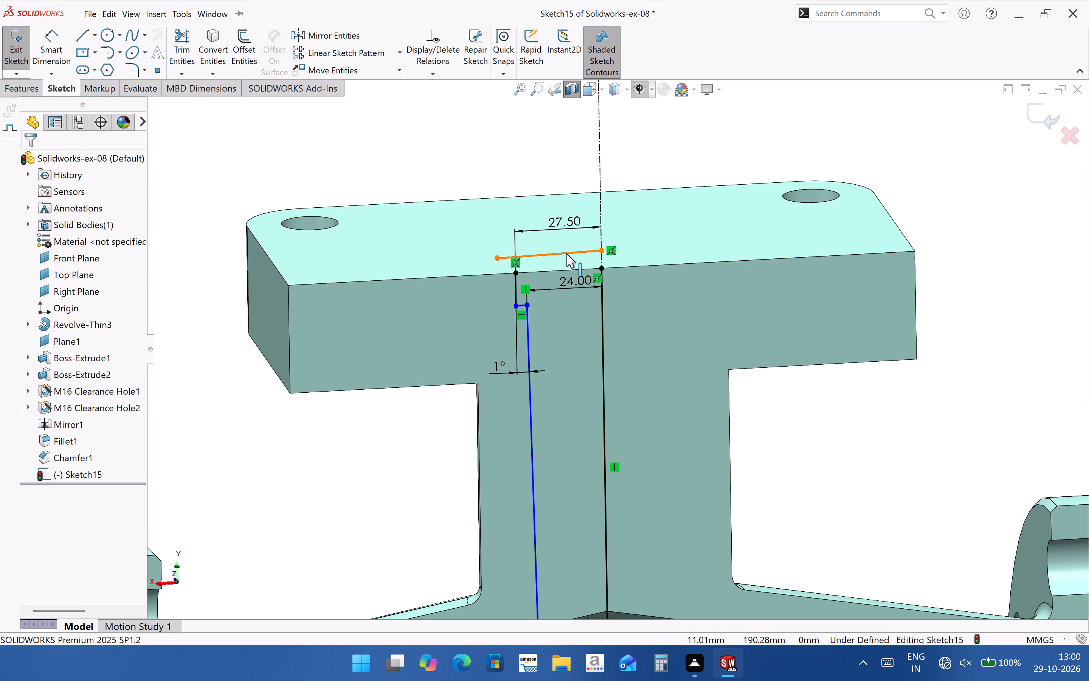
{"action": "left_click", "coordinate": [566, 253]}
{"action": "left_click", "coordinate": [593, 214]}
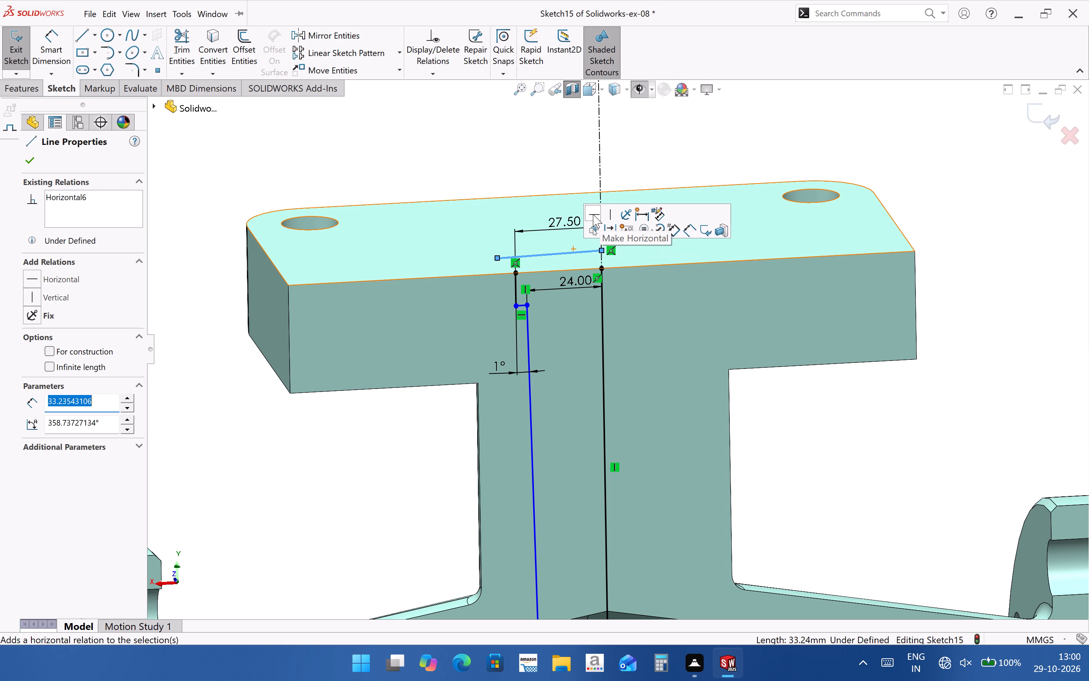
Extend the short vertical step line and the profile's vertical centerline-side line up to the new horizontal line.
{"action": "left_click", "coordinate": [190, 76]}
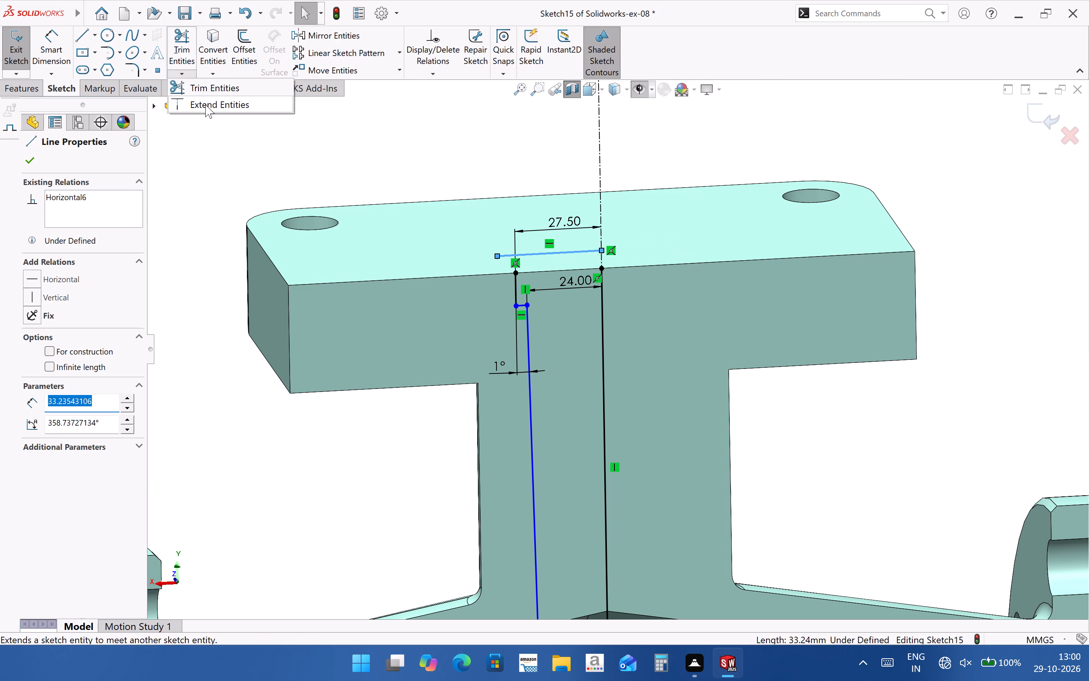
{"action": "left_click", "coordinate": [206, 106]}
{"action": "left_click", "coordinate": [517, 290]}
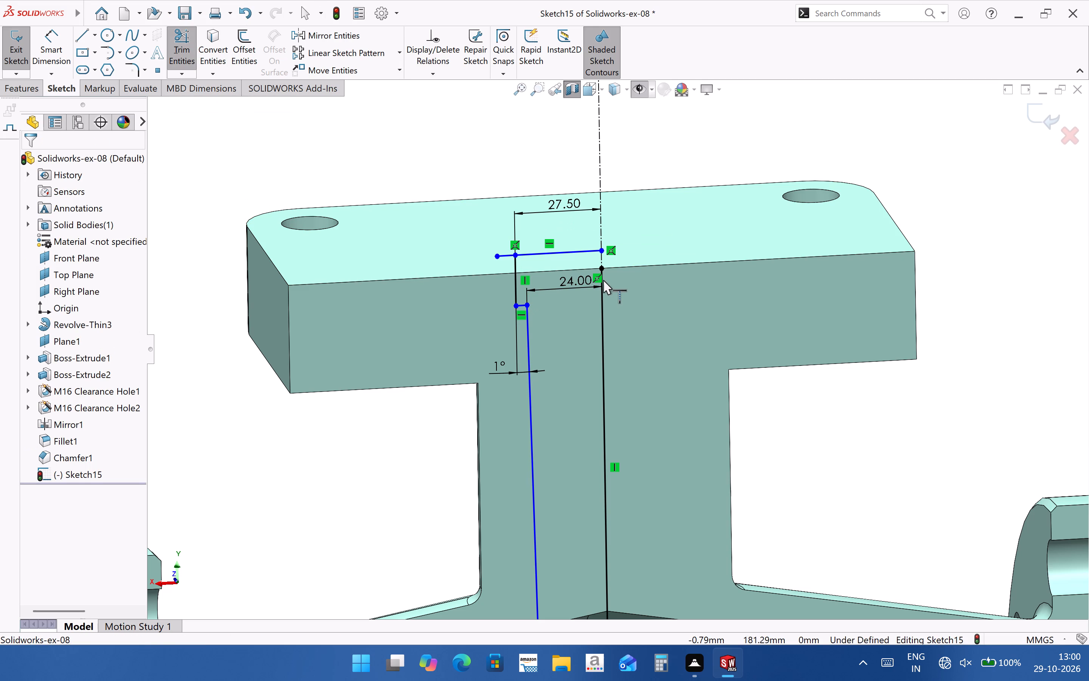
{"action": "left_click", "coordinate": [603, 280]}
Trim the end of the new horizontal line that overhangs the short vertical step line.
{"action": "left_click", "coordinate": [182, 70]}
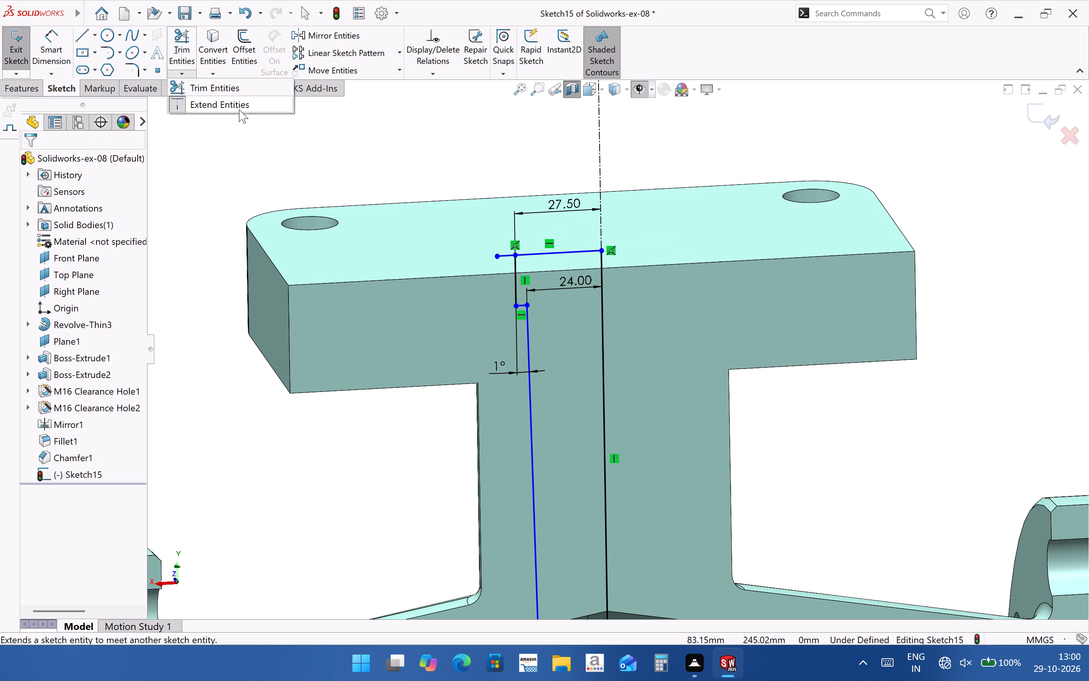
{"action": "left_click", "coordinate": [233, 90]}
{"action": "left_click_drag", "start_coordinate": [505, 267], "coordinate": [509, 253]}
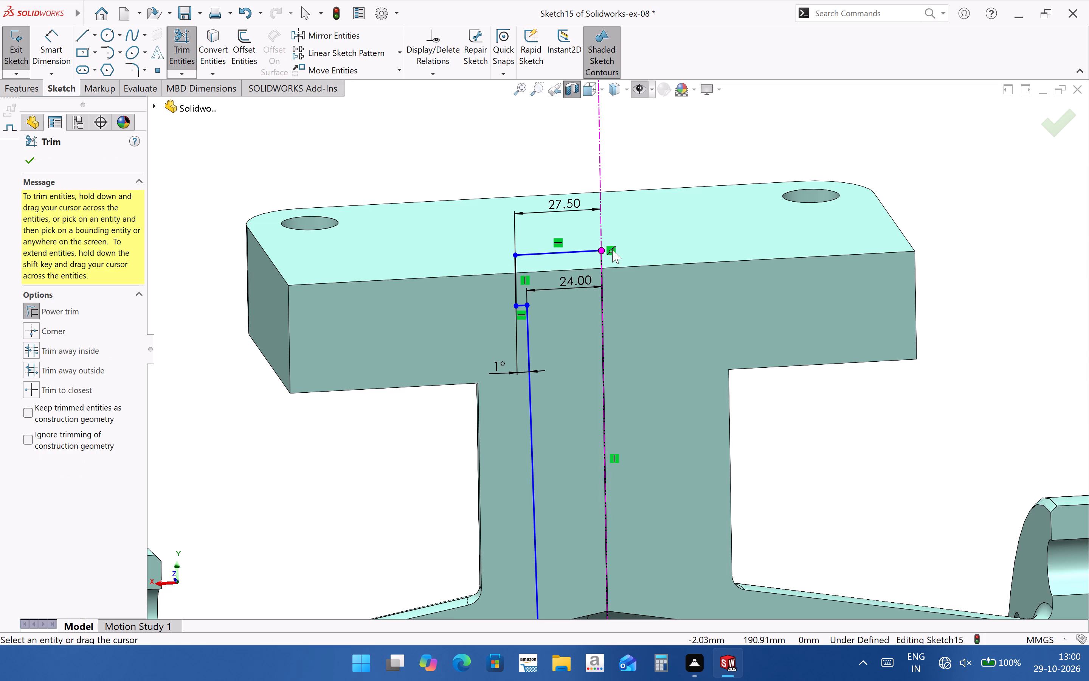
{"action": "scroll", "coordinate": [615, 258], "scroll_direction": "down", "scroll_amount": 4}
{"action": "scroll", "coordinate": [500, 267], "scroll_direction": "up", "scroll_amount": 6}
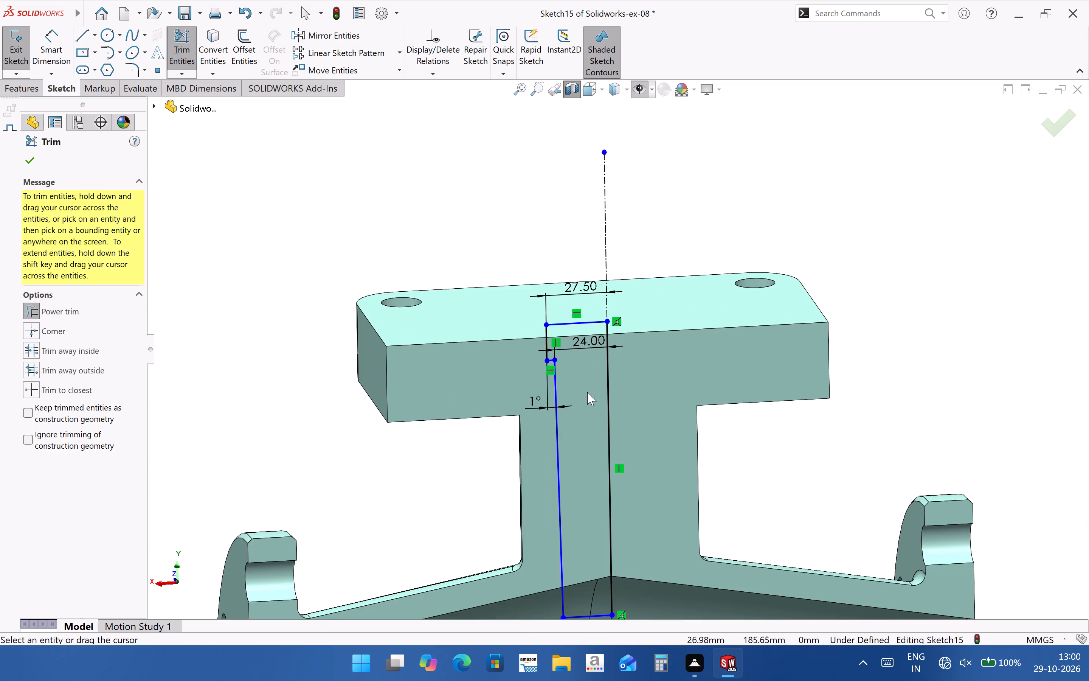
Cut-revolve the closed stepped, tapered profile region 360° about the vertical centerline, with the thin feature option turned off.
{"action": "scroll", "coordinate": [597, 404], "scroll_direction": "up", "scroll_amount": 3}
{"action": "scroll", "coordinate": [614, 505], "scroll_direction": "down", "scroll_amount": 2}
{"action": "left_click", "coordinate": [17, 90]}
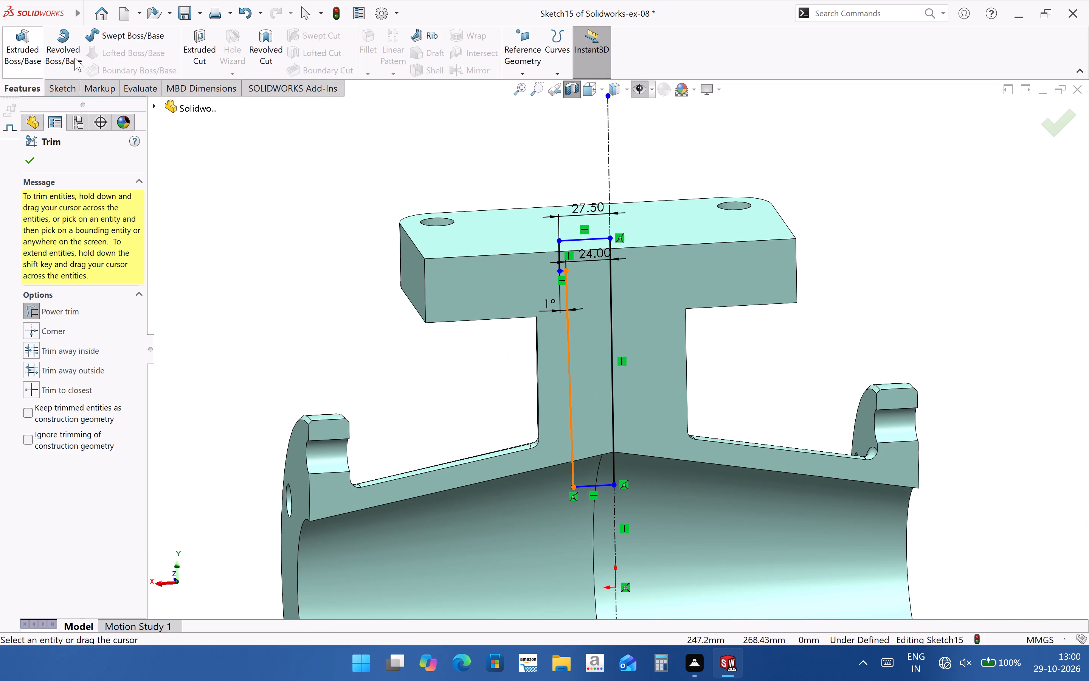
{"action": "left_click", "coordinate": [265, 42]}
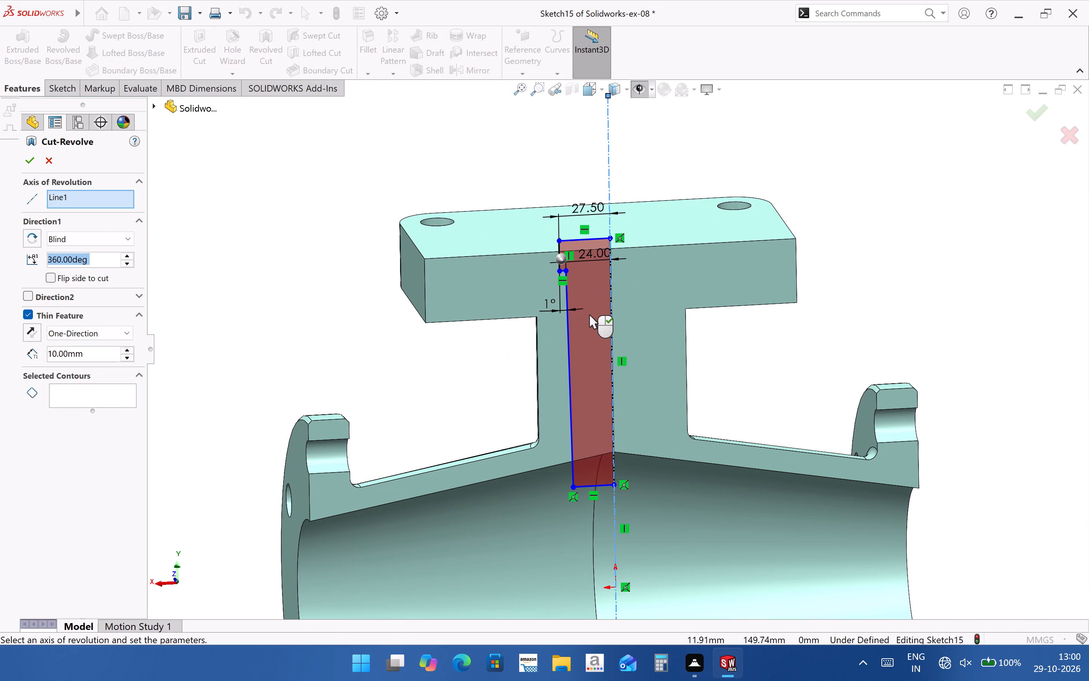
{"action": "left_click", "coordinate": [589, 314]}
{"action": "middle_click_drag", "start_coordinate": [631, 456], "coordinate": [621, 447]}
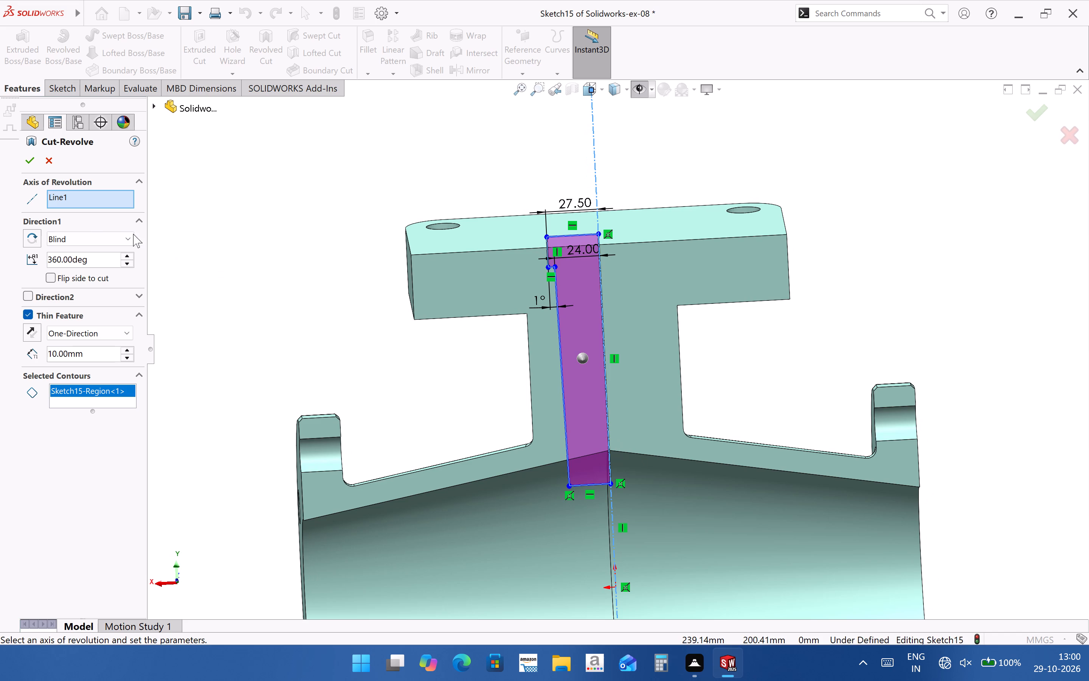
{"action": "left_click", "coordinate": [76, 194]}
{"action": "key", "text": "Delete"}
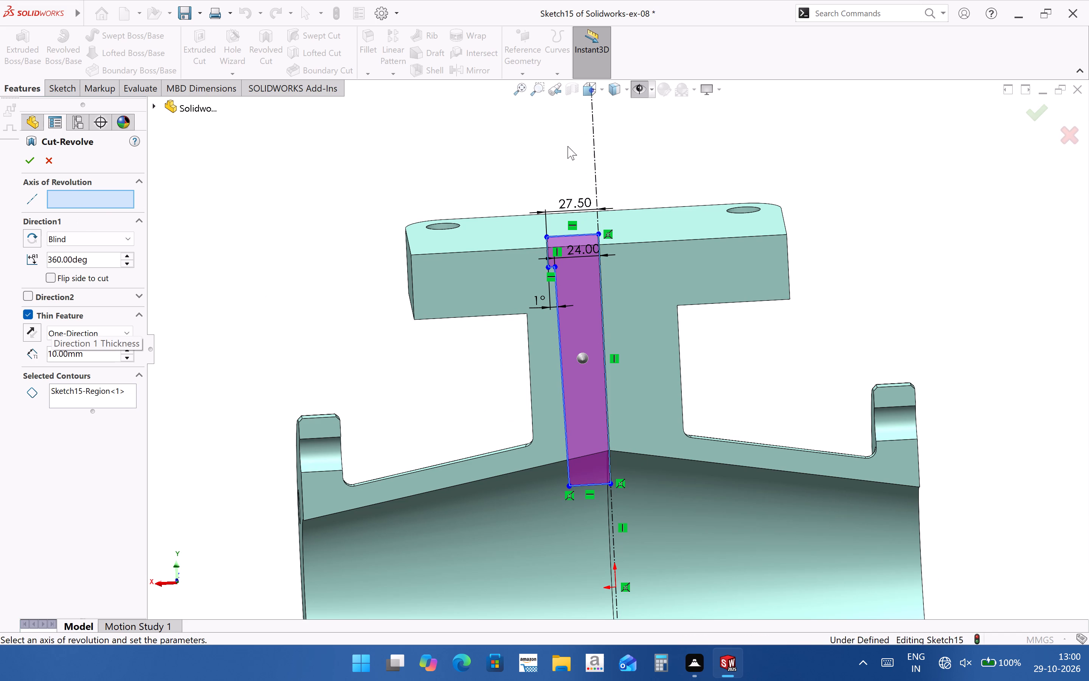
{"action": "left_click", "coordinate": [595, 146]}
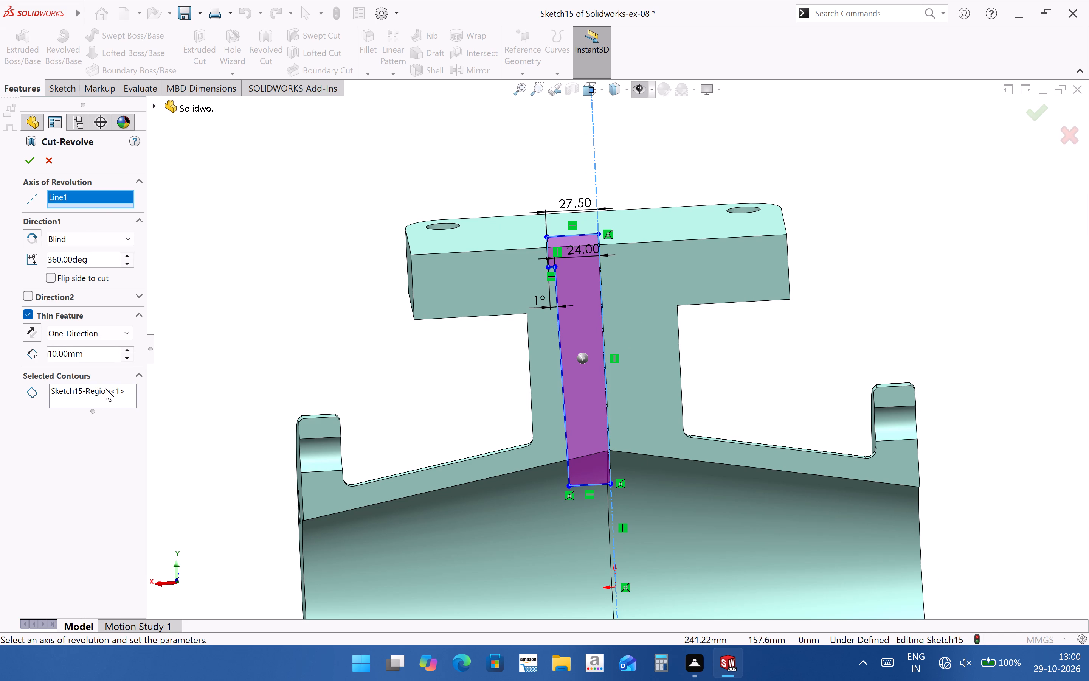
{"action": "left_click", "coordinate": [118, 334]}
{"action": "left_click", "coordinate": [112, 361]}
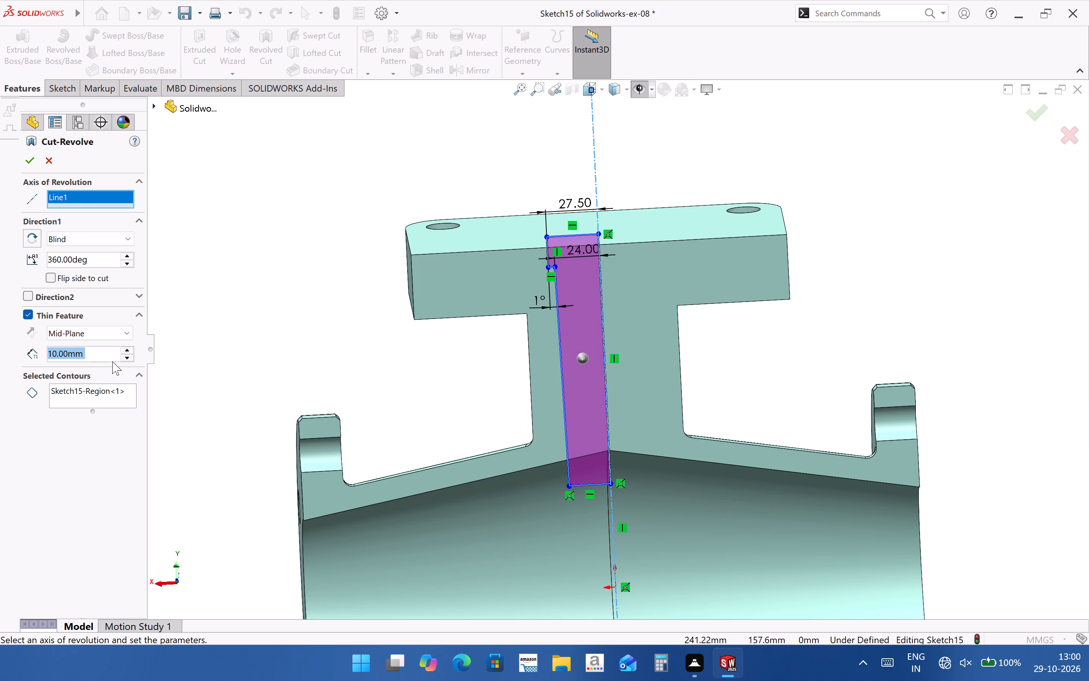
{"action": "left_click", "coordinate": [118, 337]}
{"action": "left_click", "coordinate": [118, 351]}
{"action": "left_click", "coordinate": [69, 317]}
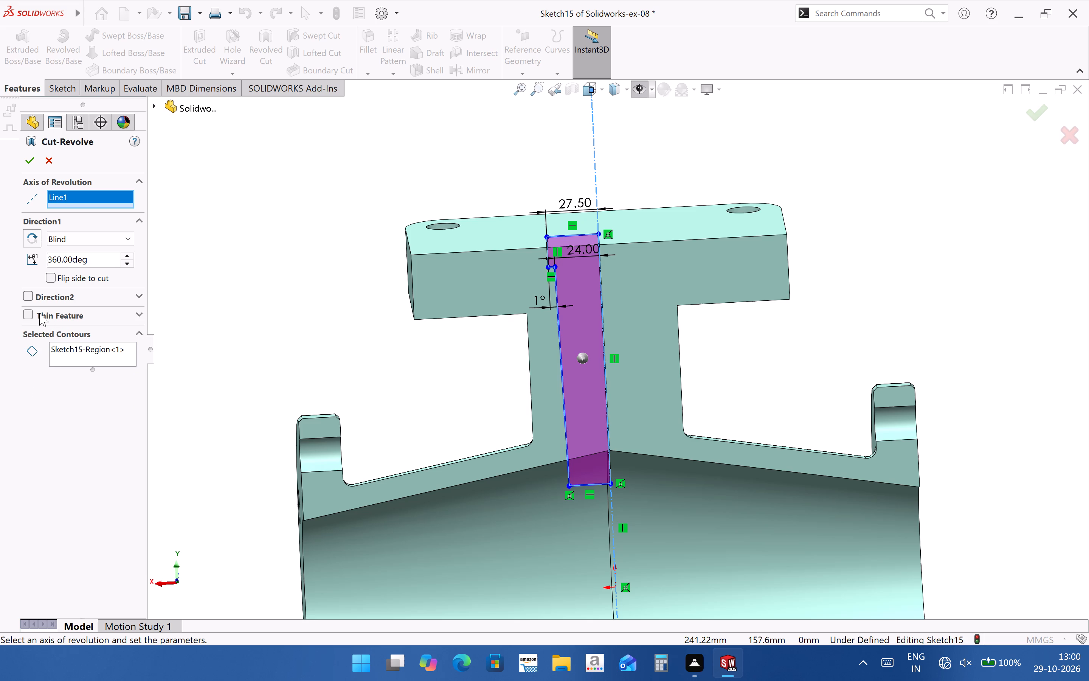
{"action": "middle_click_drag", "start_coordinate": [506, 358], "coordinate": [519, 390]}
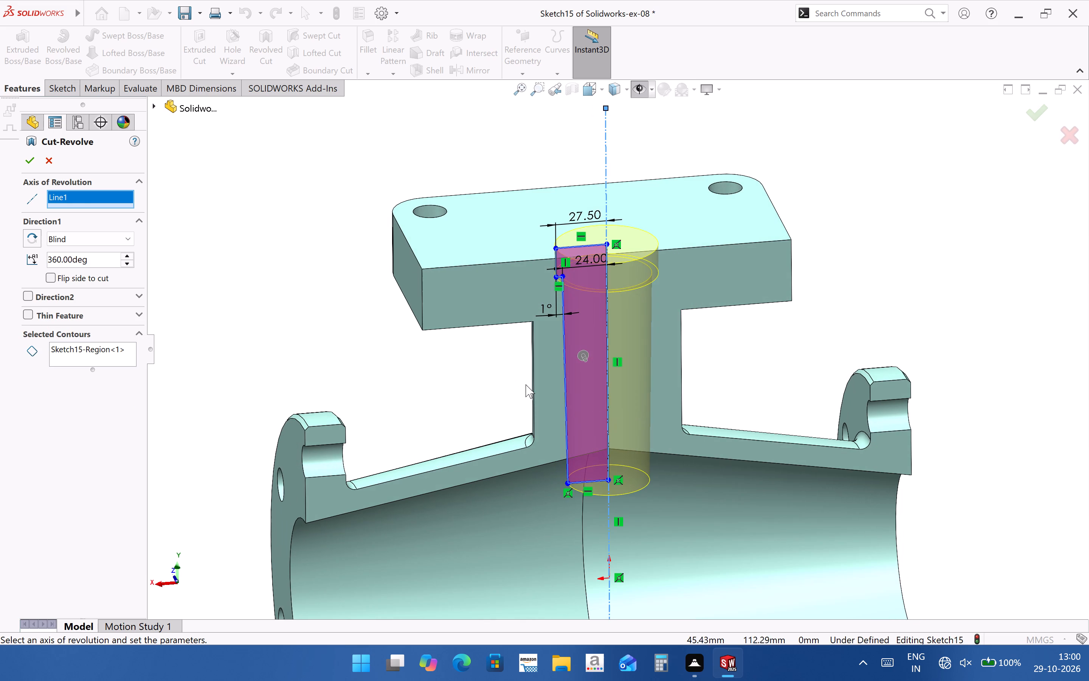
{"action": "left_click", "coordinate": [32, 157]}
{"action": "left_click", "coordinate": [870, 271]}
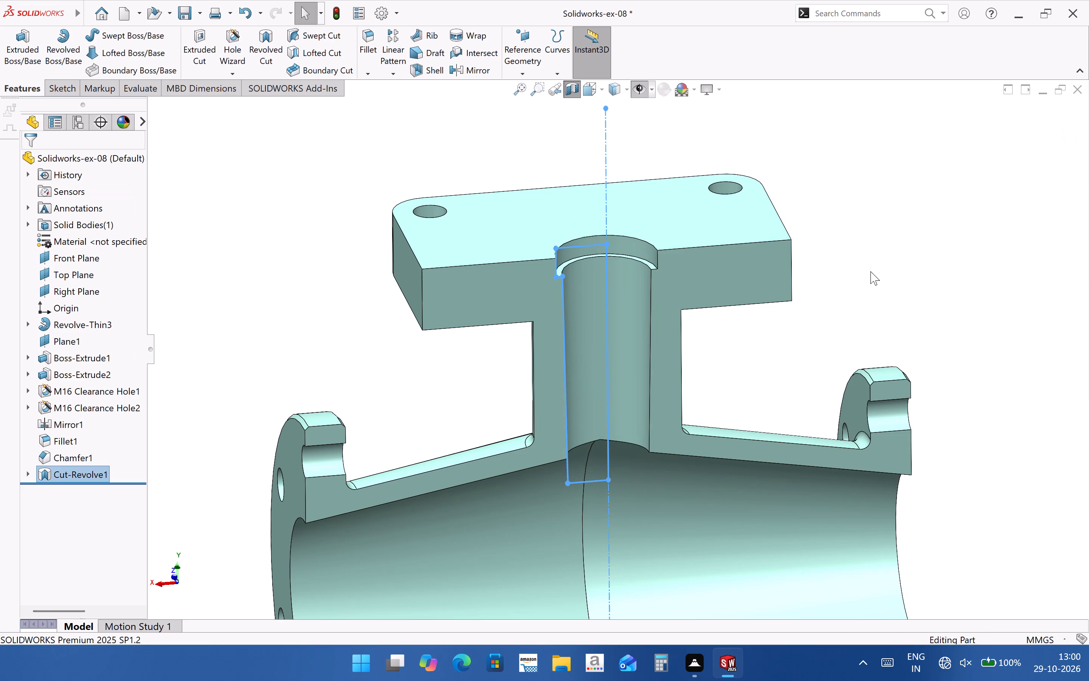
Examine the revolved bore in section and measure the normal distance between the branch flange's top face and the bore's step face.
{"action": "middle_click_drag", "start_coordinate": [684, 396], "coordinate": [676, 343]}
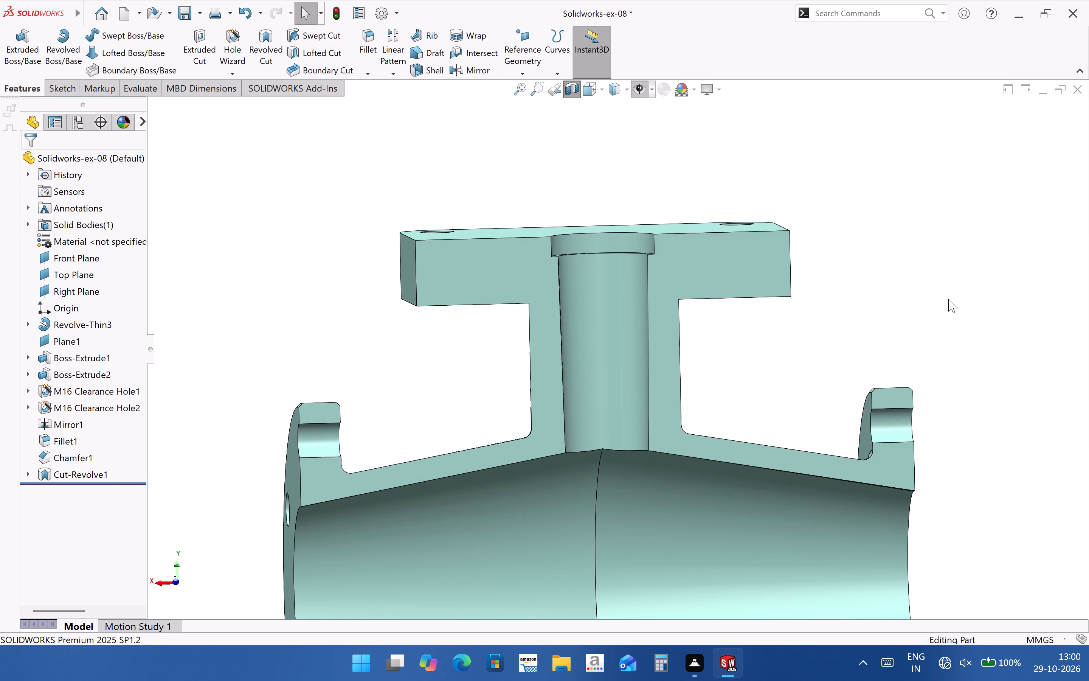
{"action": "scroll", "coordinate": [594, 264], "scroll_direction": "down", "scroll_amount": 2}
{"action": "middle_click_drag", "start_coordinate": [637, 281], "coordinate": [659, 340]}
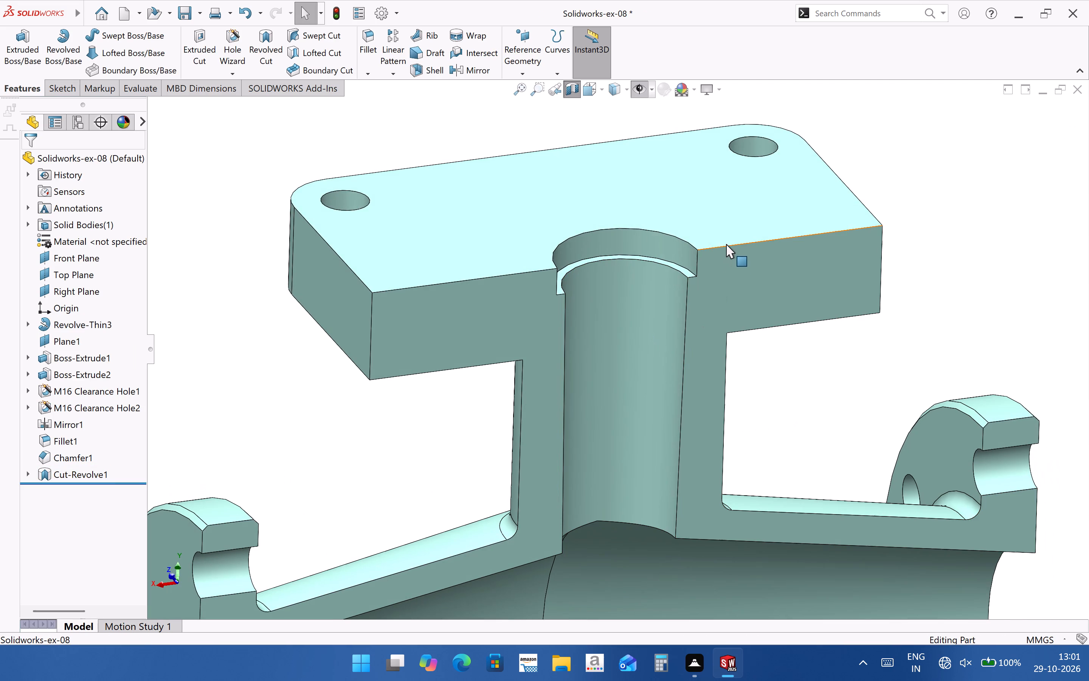
{"action": "left_click", "coordinate": [704, 239]}
{"action": "scroll", "coordinate": [692, 271], "scroll_direction": "down", "scroll_amount": 4}
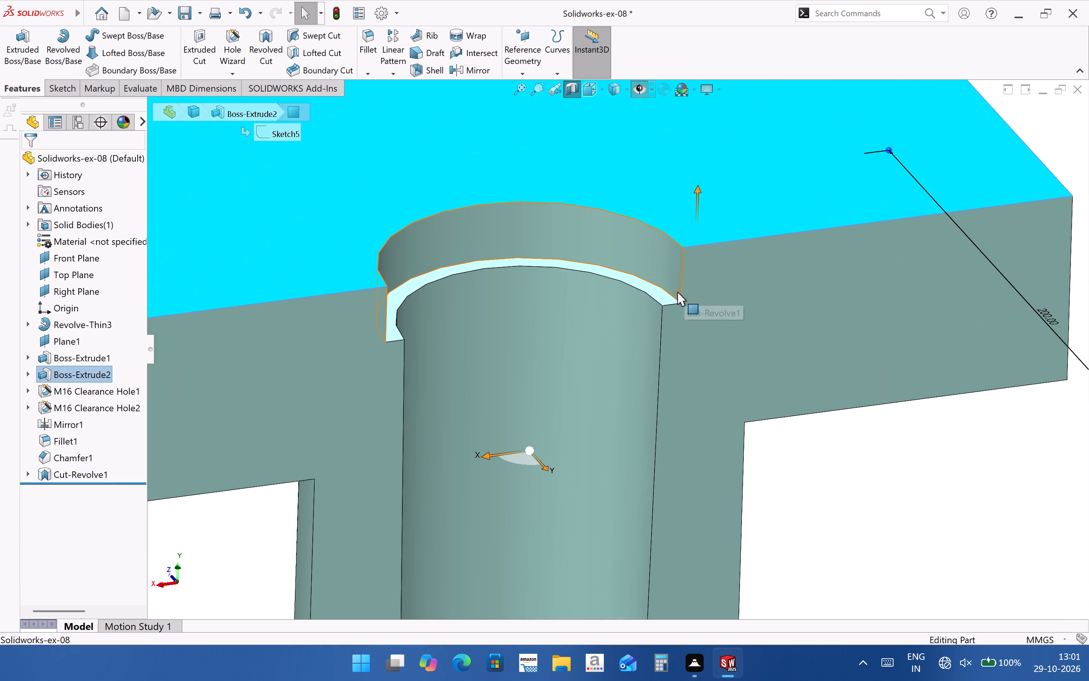
{"action": "left_click", "coordinate": [669, 299], "text": "ctrl"}
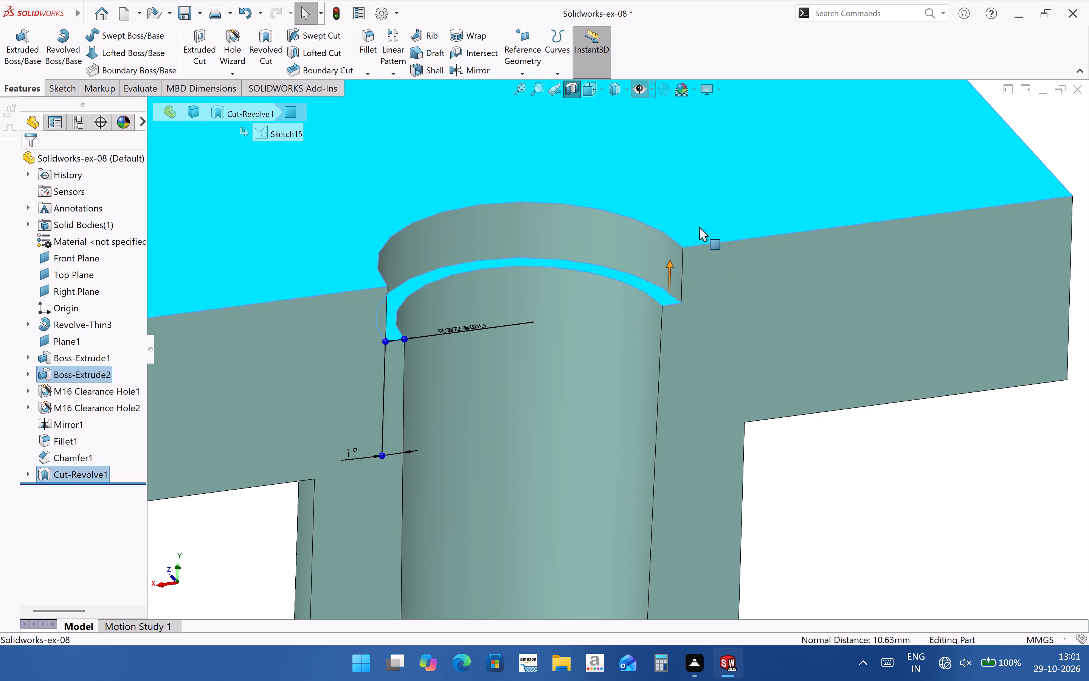
{"action": "scroll", "coordinate": [700, 295], "scroll_direction": "up", "scroll_amount": 4}
{"action": "key", "text": "Escape"}
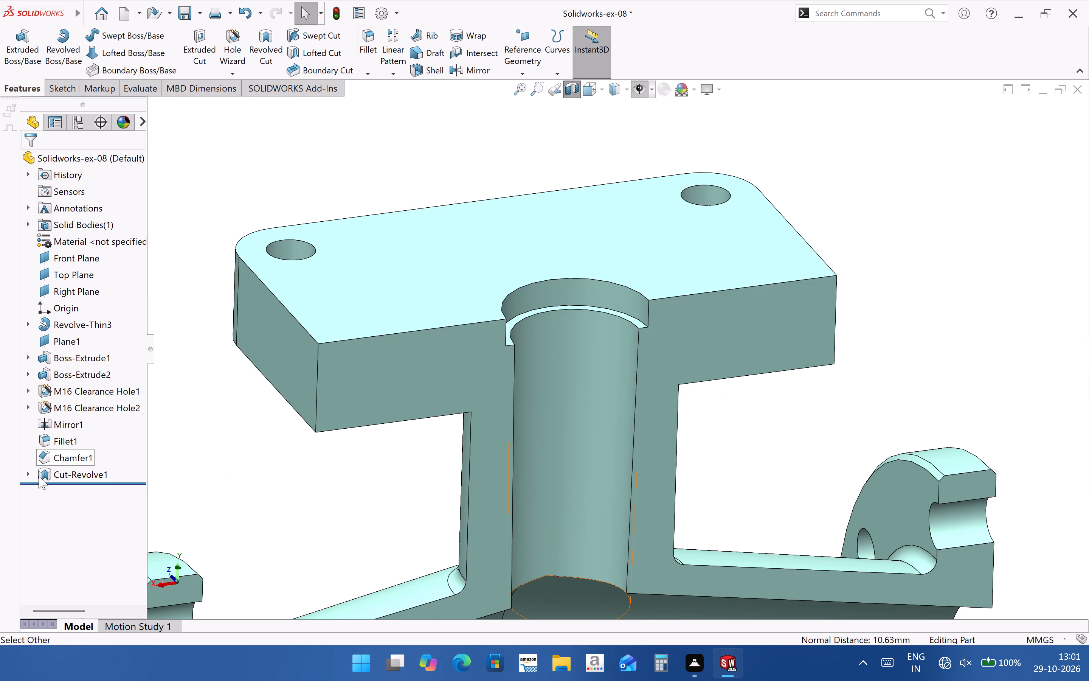
Edit the revolved cut's sketch to dimension the short horizontal step line 8 mm below the branch flange's top edge.
{"action": "left_click", "coordinate": [32, 473]}
{"action": "left_click", "coordinate": [81, 494]}
{"action": "left_click", "coordinate": [94, 469]}
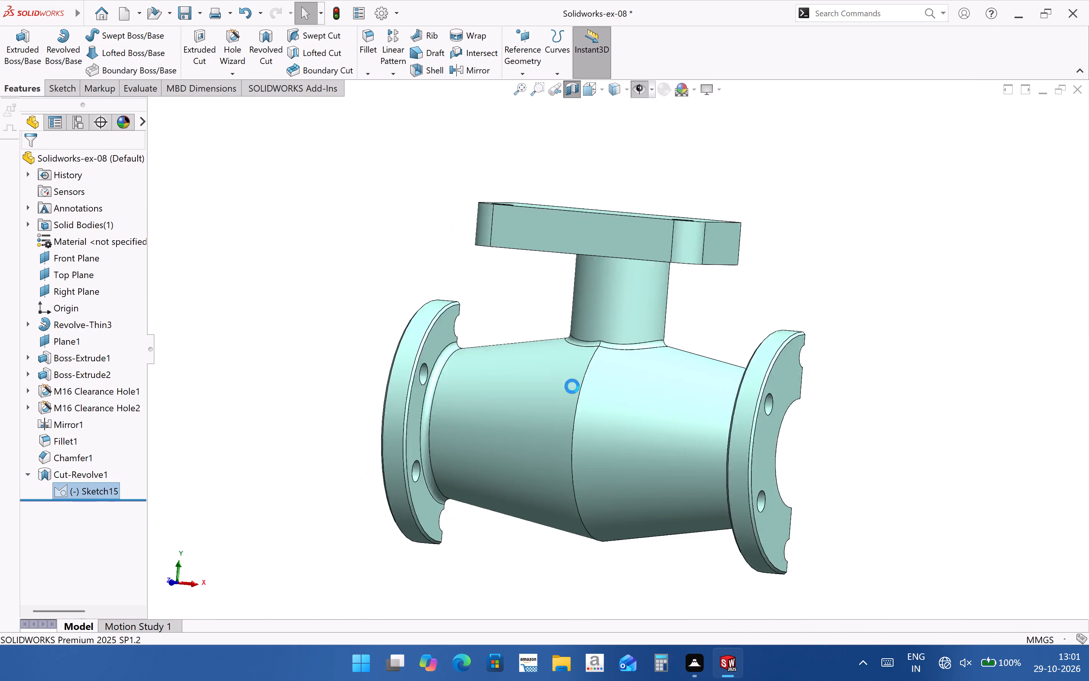
{"action": "scroll", "coordinate": [638, 203], "scroll_direction": "down", "scroll_amount": 11}
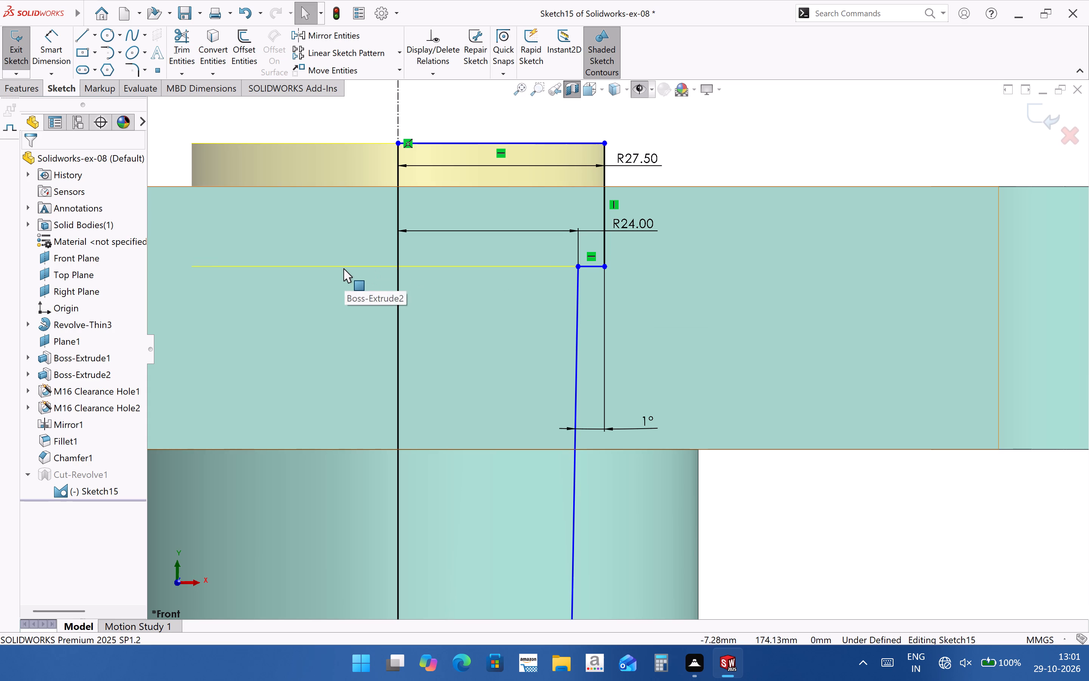
{"action": "left_click", "coordinate": [61, 51]}
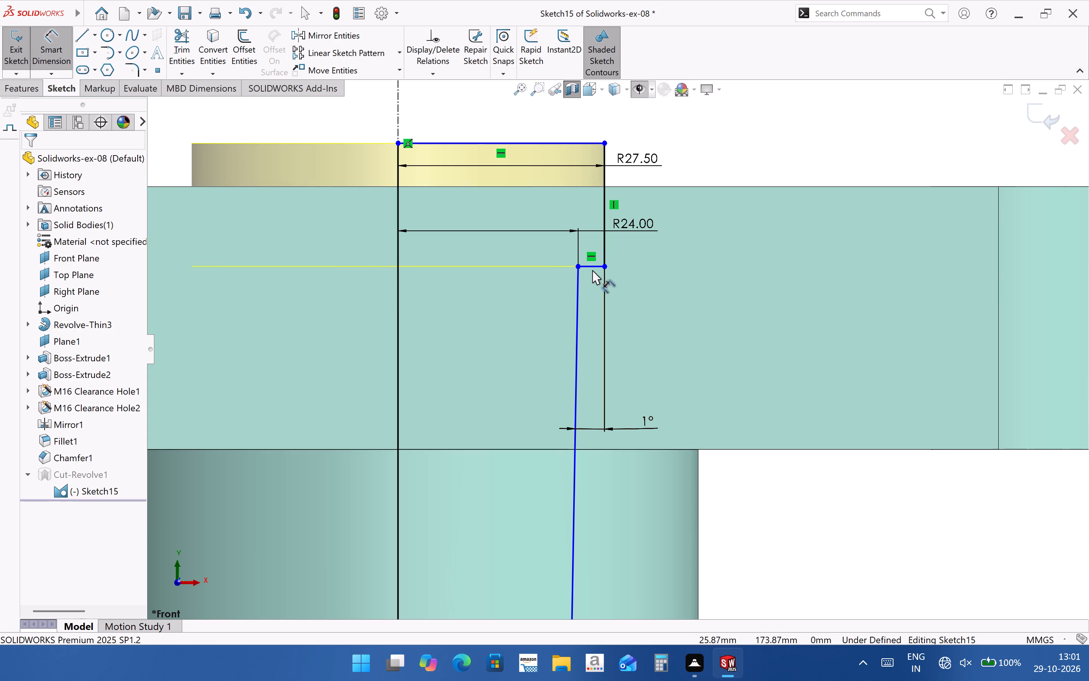
{"action": "left_click", "coordinate": [594, 268]}
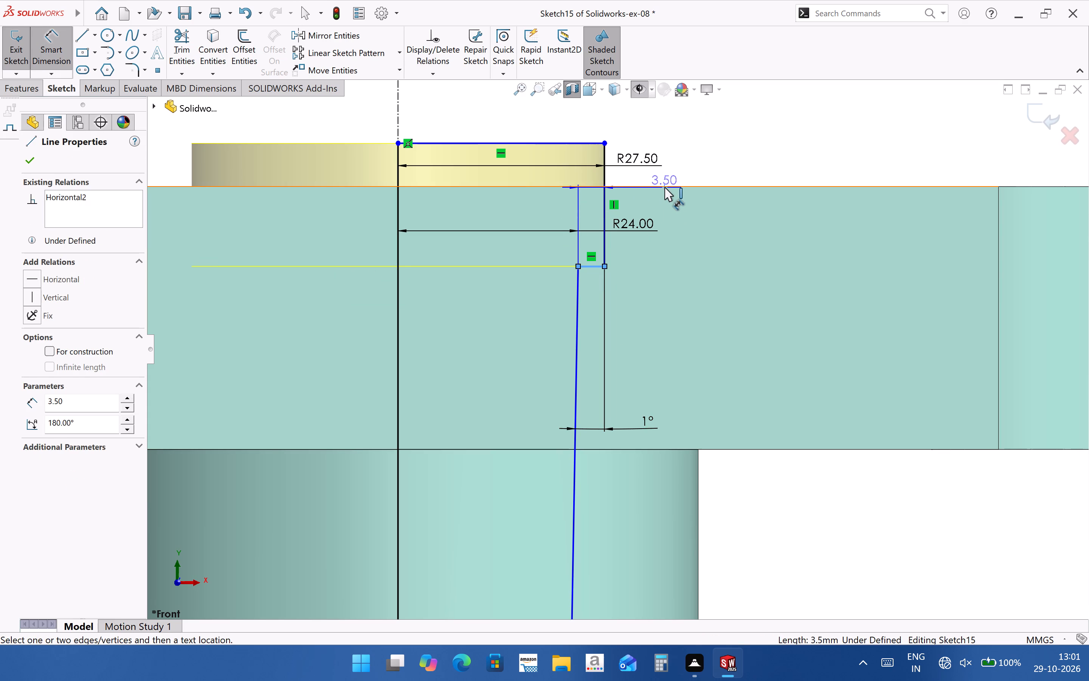
{"action": "left_click", "coordinate": [664, 187]}
{"action": "left_click", "coordinate": [712, 226]}
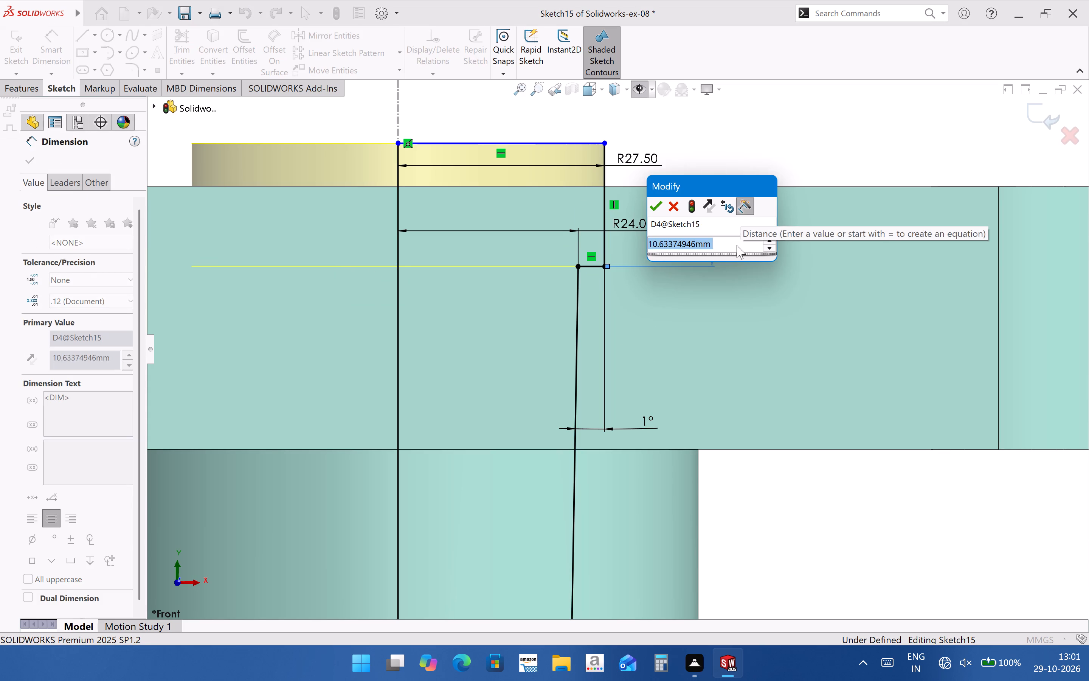
{"action": "key", "text": "8"}
{"action": "key", "text": "Return"}
{"action": "left_click", "coordinate": [1042, 112]}
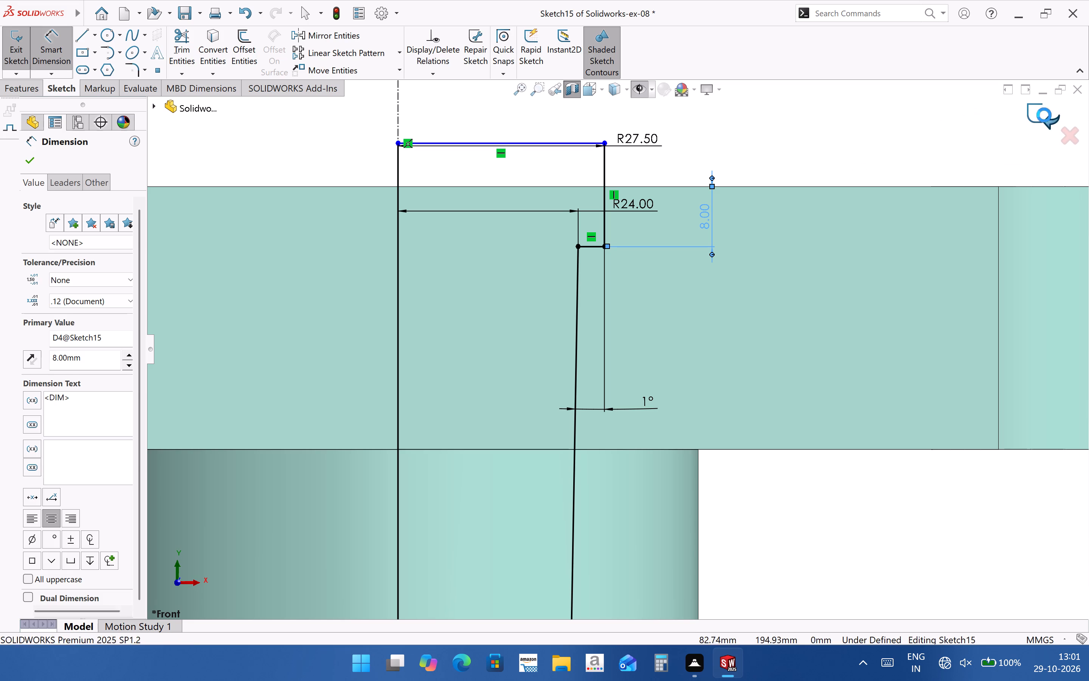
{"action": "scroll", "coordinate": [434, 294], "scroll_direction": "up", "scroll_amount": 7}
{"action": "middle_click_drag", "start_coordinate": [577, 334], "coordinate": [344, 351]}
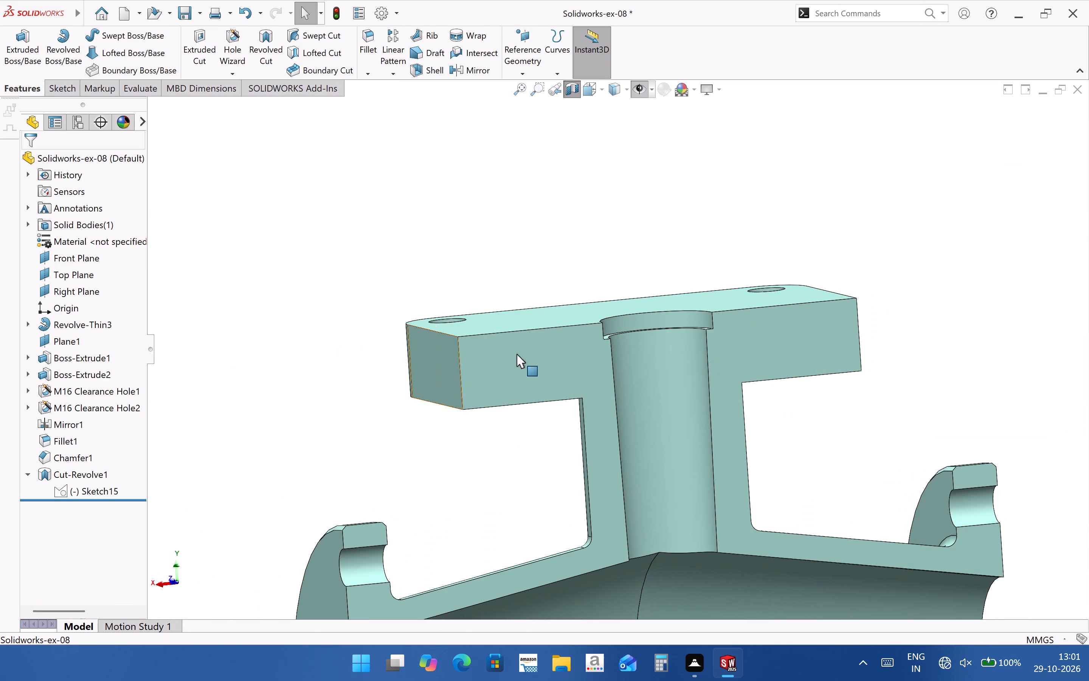
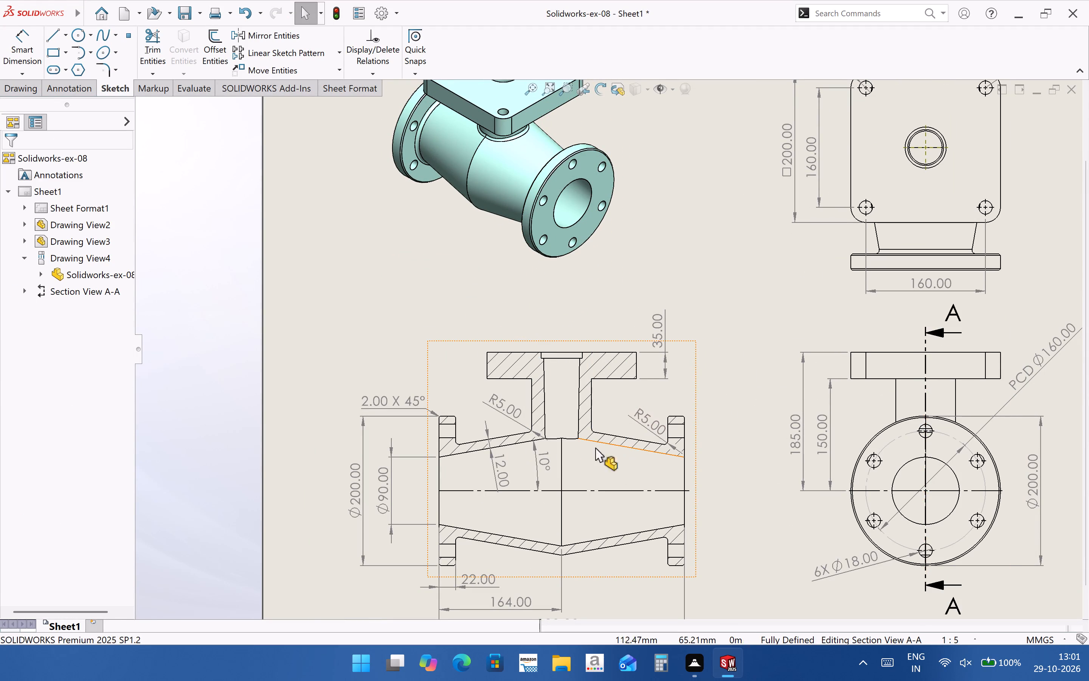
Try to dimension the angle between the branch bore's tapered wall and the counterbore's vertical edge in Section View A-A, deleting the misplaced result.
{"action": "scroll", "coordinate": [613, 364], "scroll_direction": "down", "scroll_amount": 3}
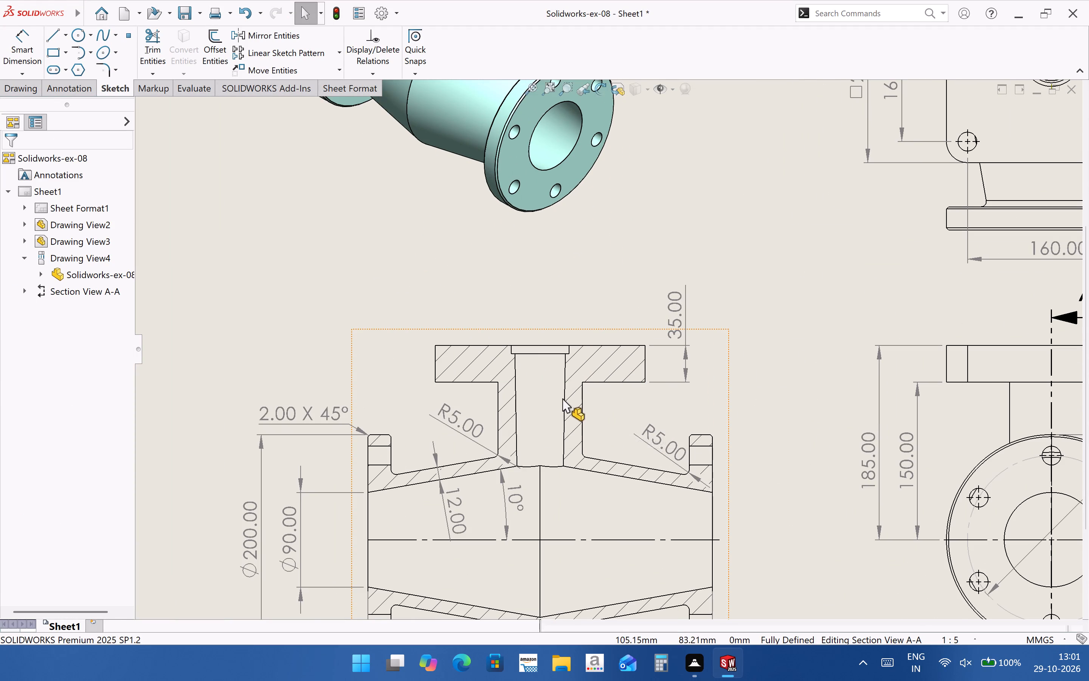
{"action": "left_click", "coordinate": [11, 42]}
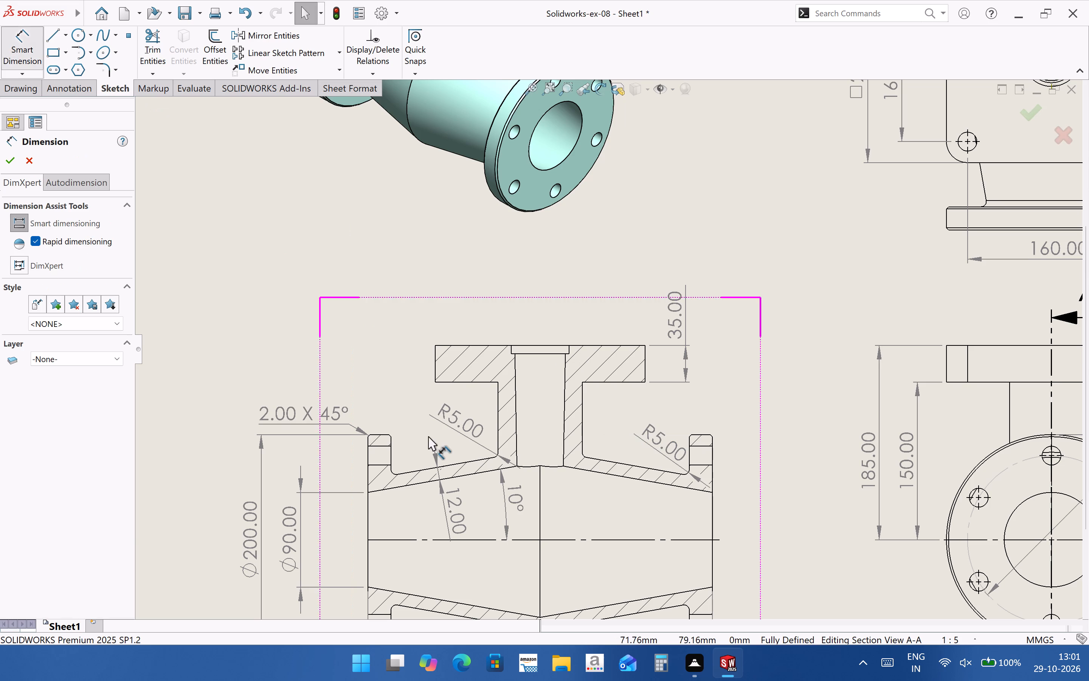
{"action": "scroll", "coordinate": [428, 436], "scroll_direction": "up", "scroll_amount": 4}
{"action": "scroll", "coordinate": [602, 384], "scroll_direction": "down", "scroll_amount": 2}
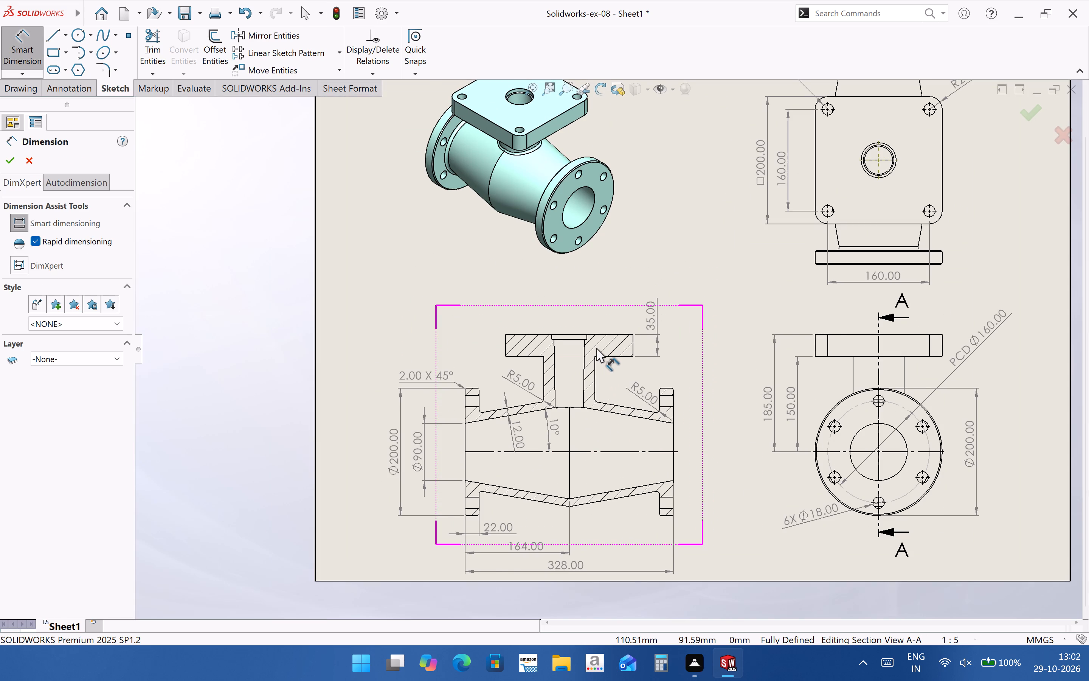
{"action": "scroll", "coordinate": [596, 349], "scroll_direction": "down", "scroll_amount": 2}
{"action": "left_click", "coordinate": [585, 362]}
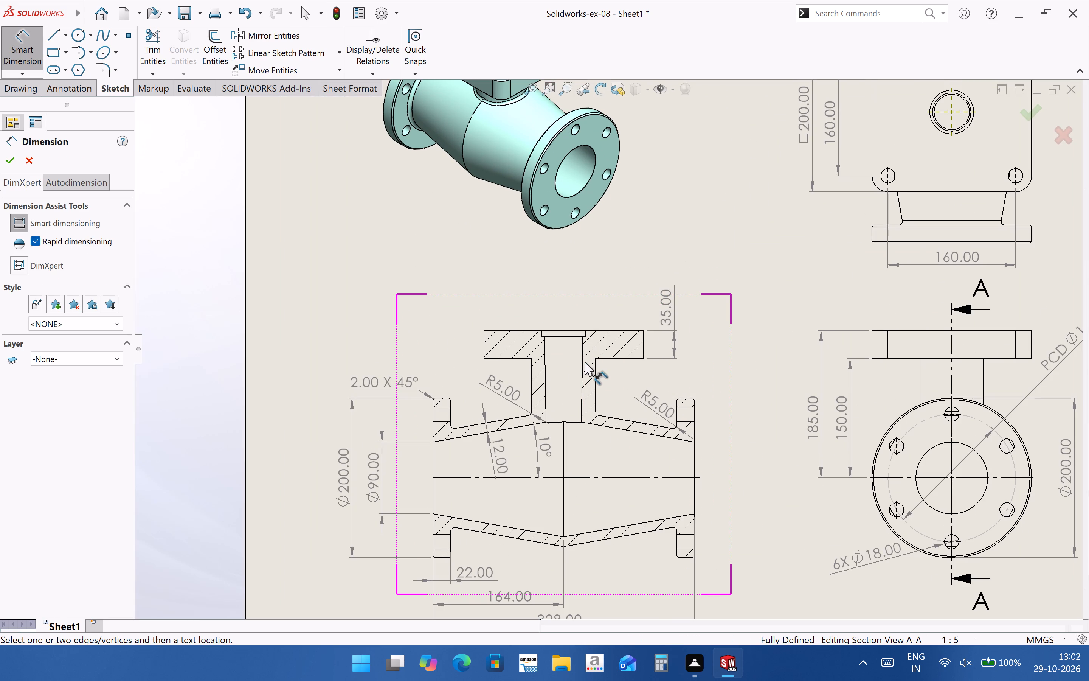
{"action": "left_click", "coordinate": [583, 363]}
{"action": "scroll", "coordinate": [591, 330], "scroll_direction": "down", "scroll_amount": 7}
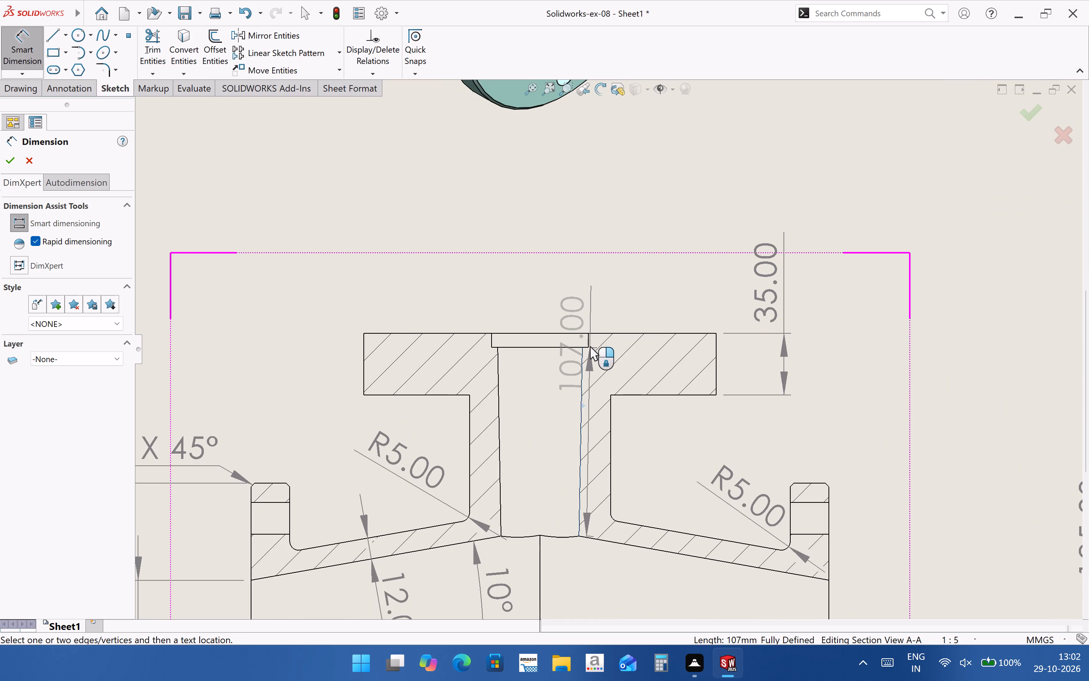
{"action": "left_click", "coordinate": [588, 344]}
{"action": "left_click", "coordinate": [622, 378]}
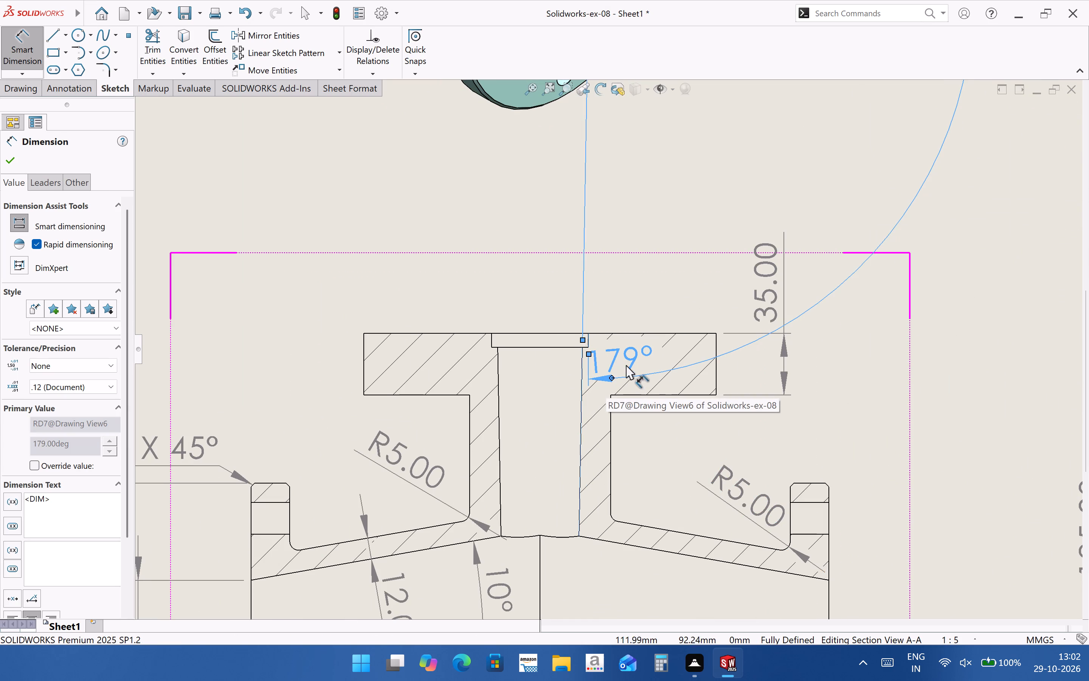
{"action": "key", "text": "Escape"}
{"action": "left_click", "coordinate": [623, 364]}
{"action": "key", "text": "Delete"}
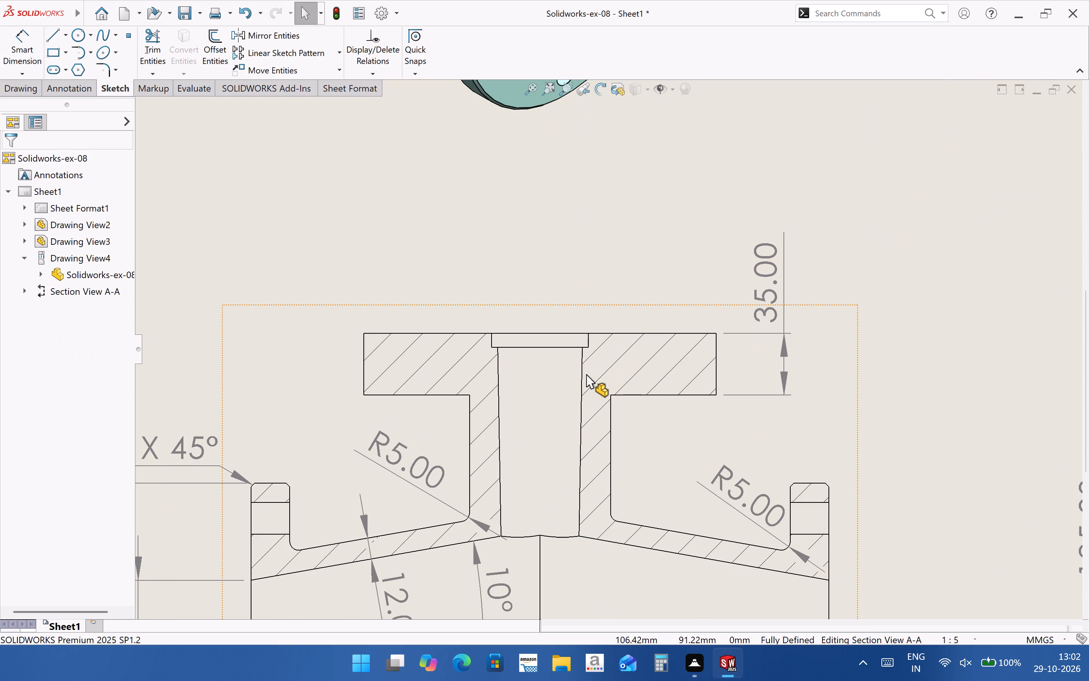
Dimension the acute taper angle between the branch bore's sloped wall and the counterbore's vertical edge, placing its text over the flange hatching.
{"action": "left_click", "coordinate": [581, 376]}
{"action": "scroll", "coordinate": [588, 335], "scroll_direction": "down", "scroll_amount": 3}
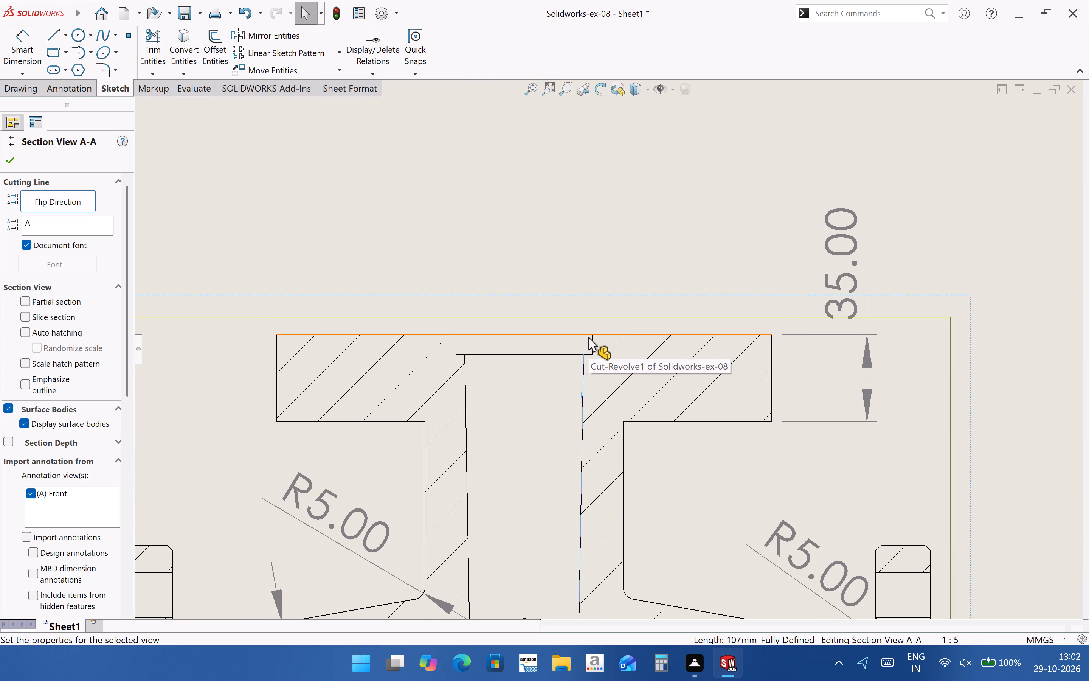
{"action": "left_click", "coordinate": [14, 58]}
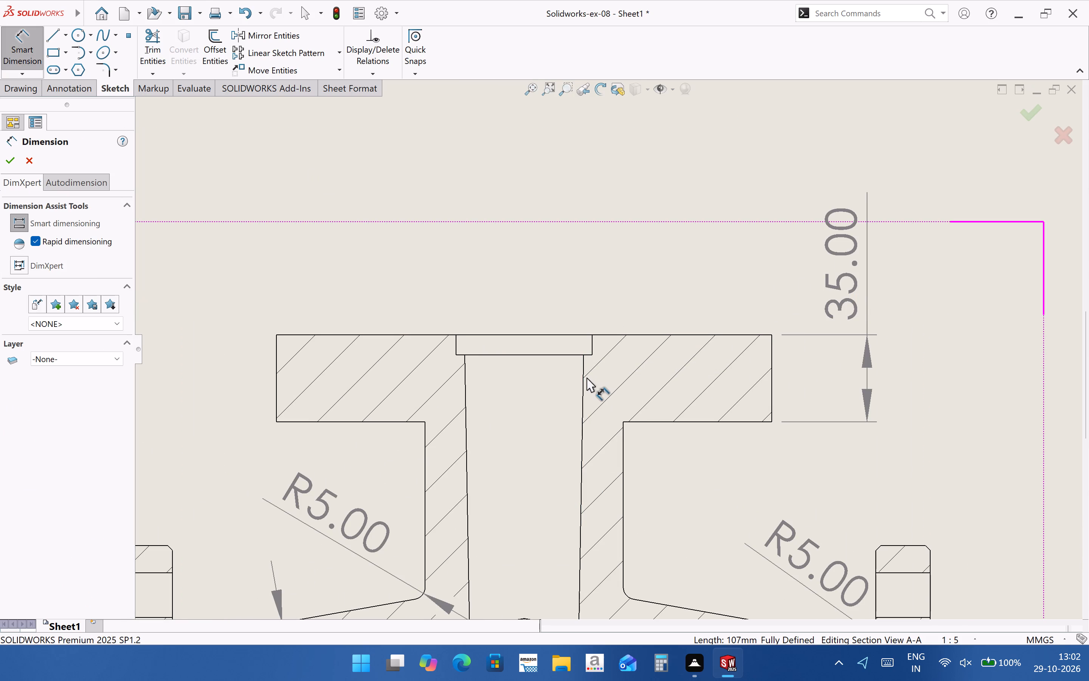
{"action": "left_click", "coordinate": [584, 378]}
{"action": "left_click", "coordinate": [592, 347]}
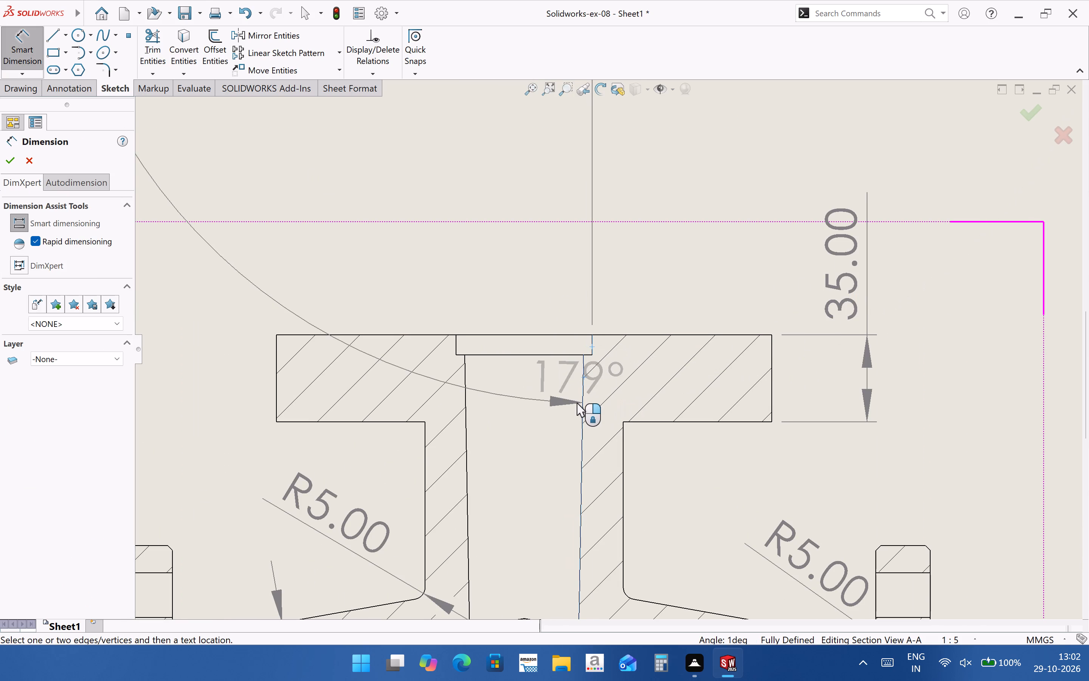
{"action": "left_click", "coordinate": [589, 381]}
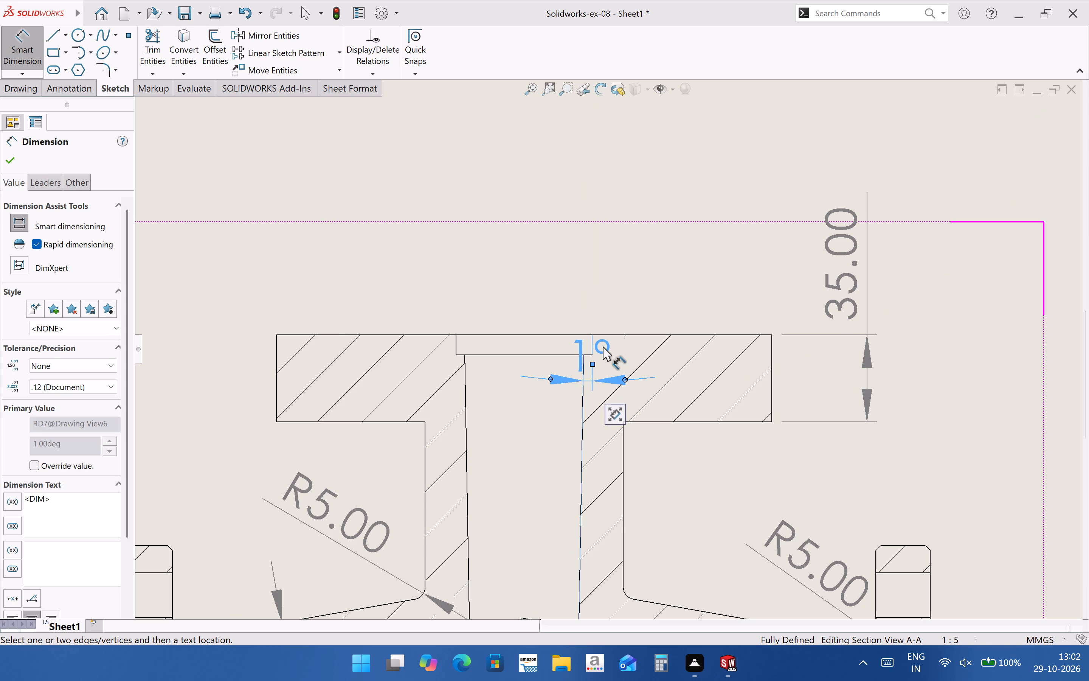
{"action": "key", "text": "Escape"}
{"action": "left_click_drag", "start_coordinate": [608, 344], "coordinate": [633, 377]}
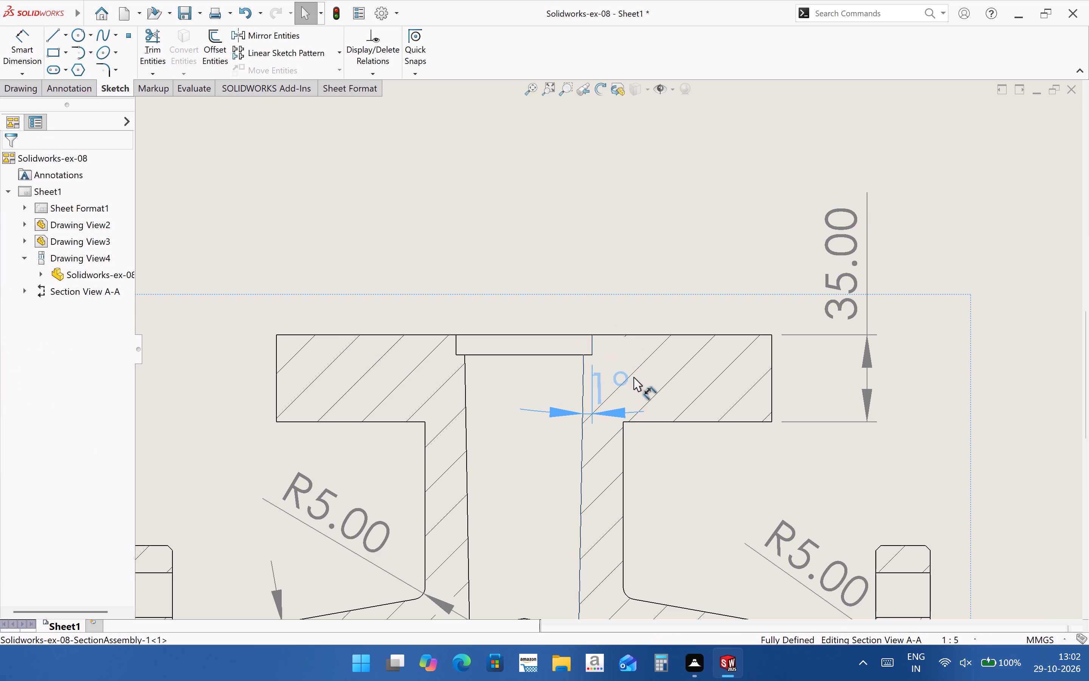
{"action": "left_click_drag", "start_coordinate": [633, 377], "coordinate": [643, 376]}
{"action": "left_click", "coordinate": [597, 237]}
Dimension the counterbore's diameter between its two vertical edges in the section view, placing it above the branch flange.
{"action": "scroll", "coordinate": [246, 278], "scroll_direction": "up", "scroll_amount": 4}
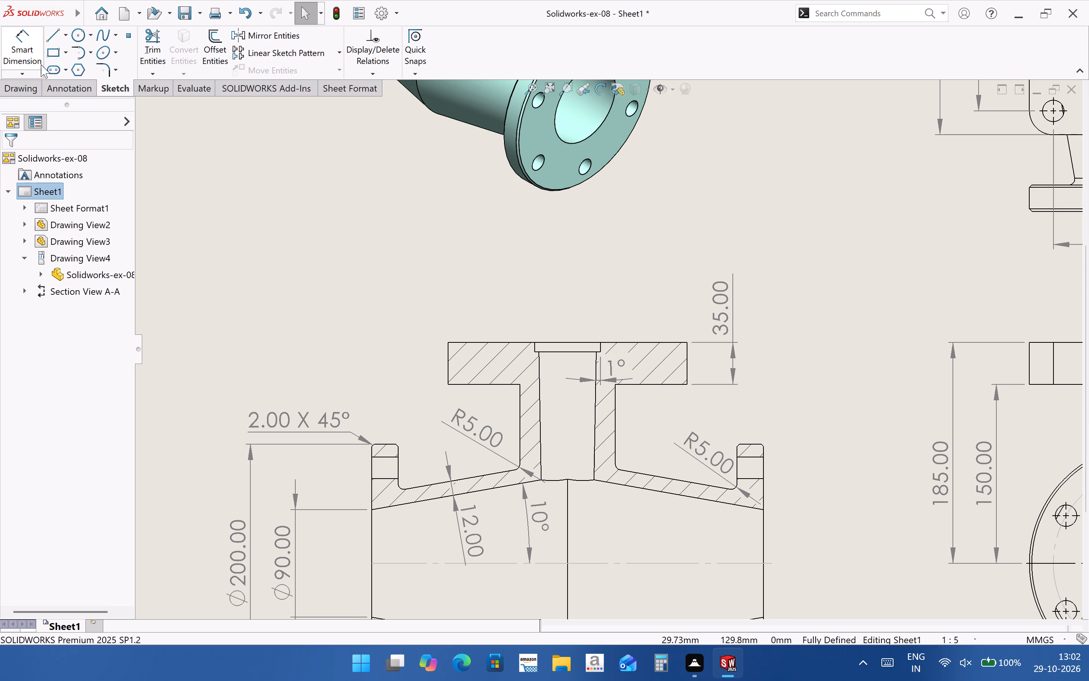
{"action": "left_click", "coordinate": [40, 51]}
{"action": "scroll", "coordinate": [574, 326], "scroll_direction": "down", "scroll_amount": 3}
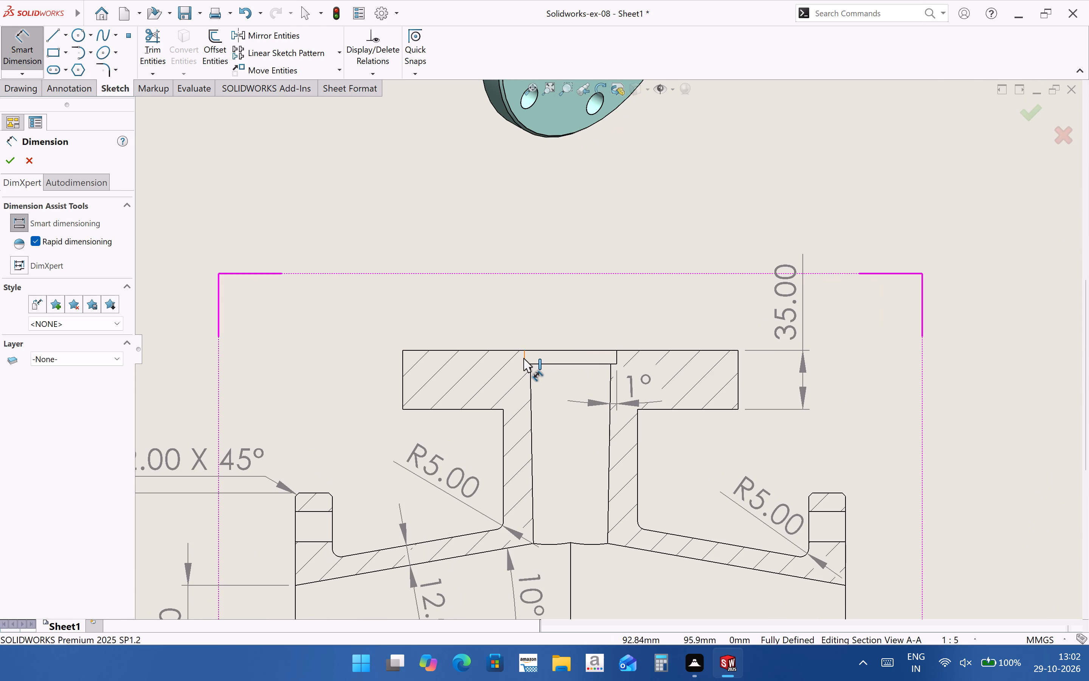
{"action": "left_click", "coordinate": [523, 358]}
{"action": "left_click", "coordinate": [616, 358]}
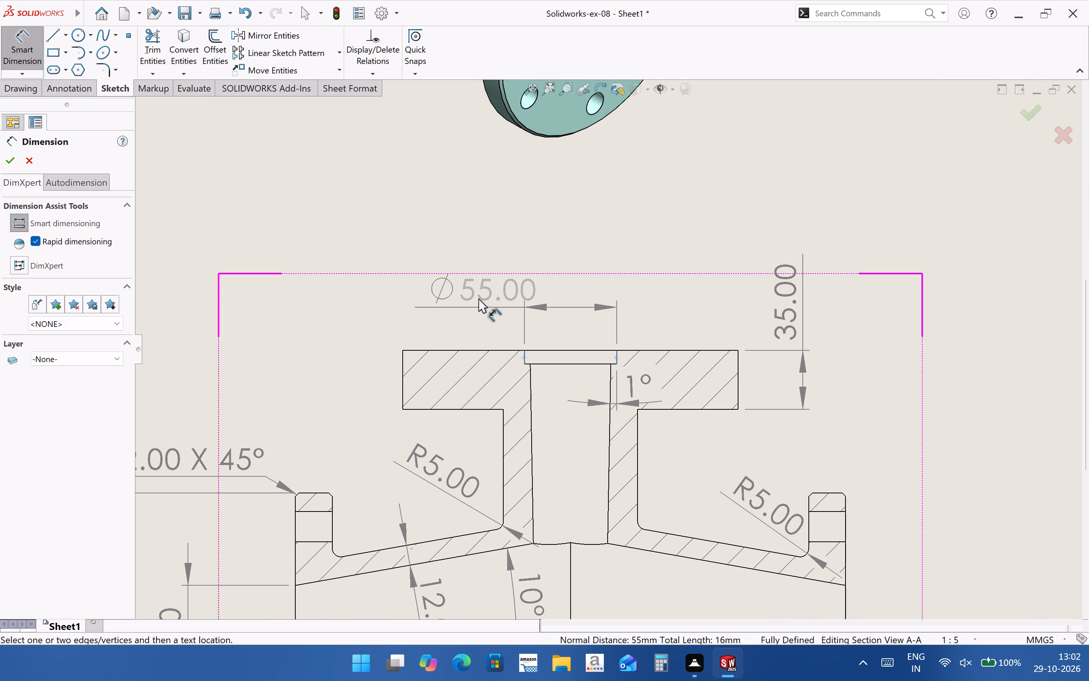
{"action": "left_click", "coordinate": [472, 285]}
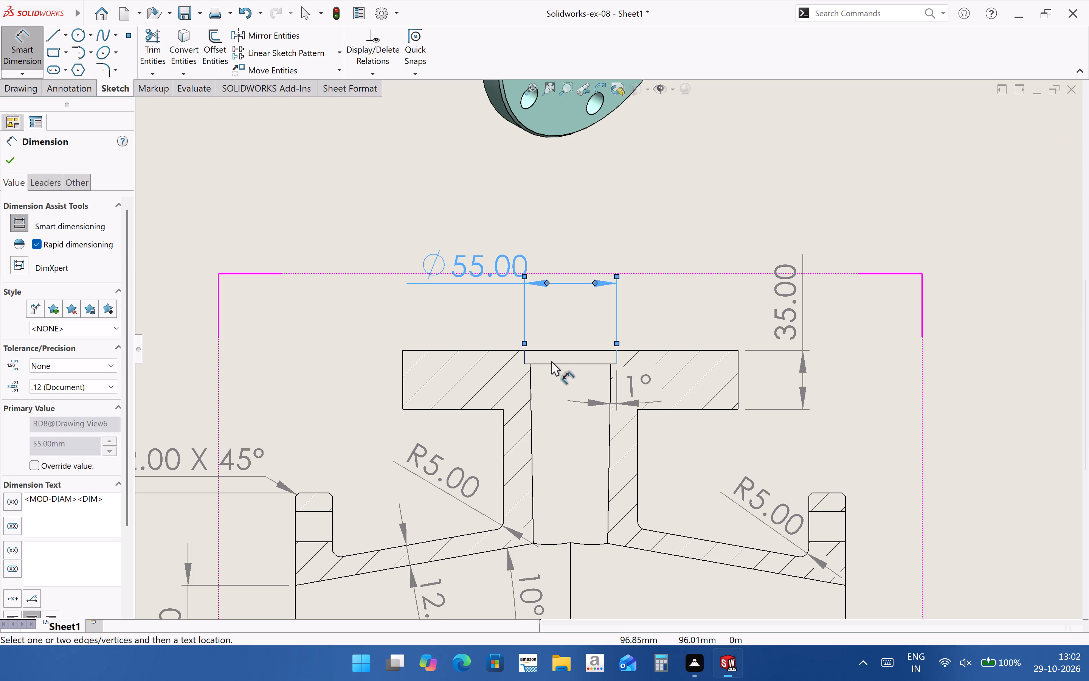
{"action": "key", "text": "Escape"}
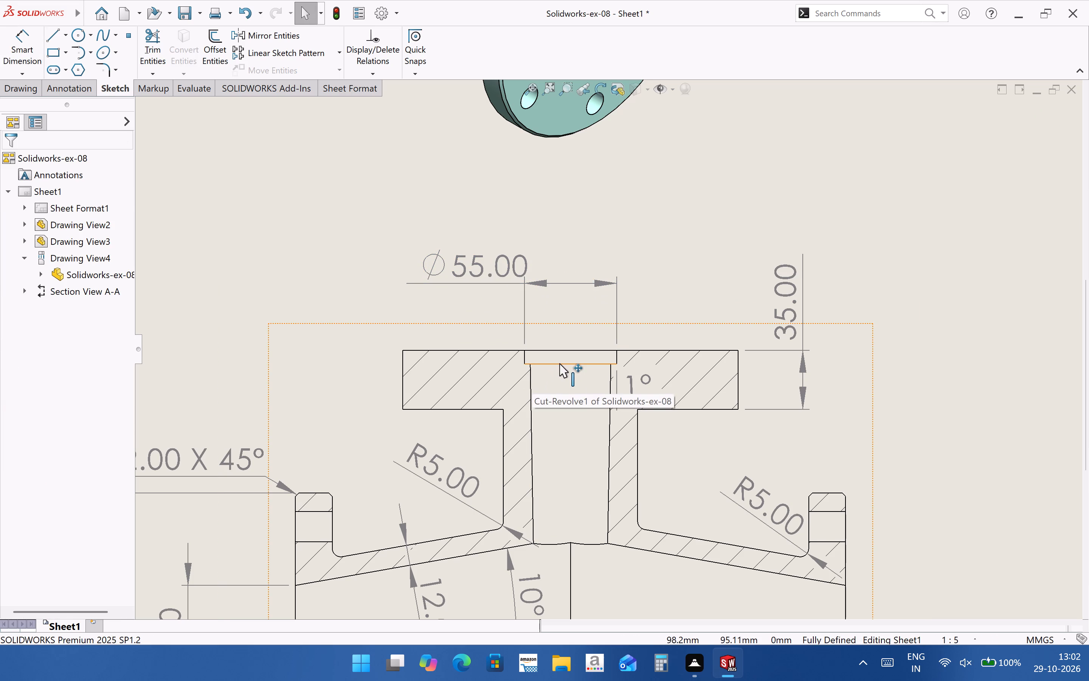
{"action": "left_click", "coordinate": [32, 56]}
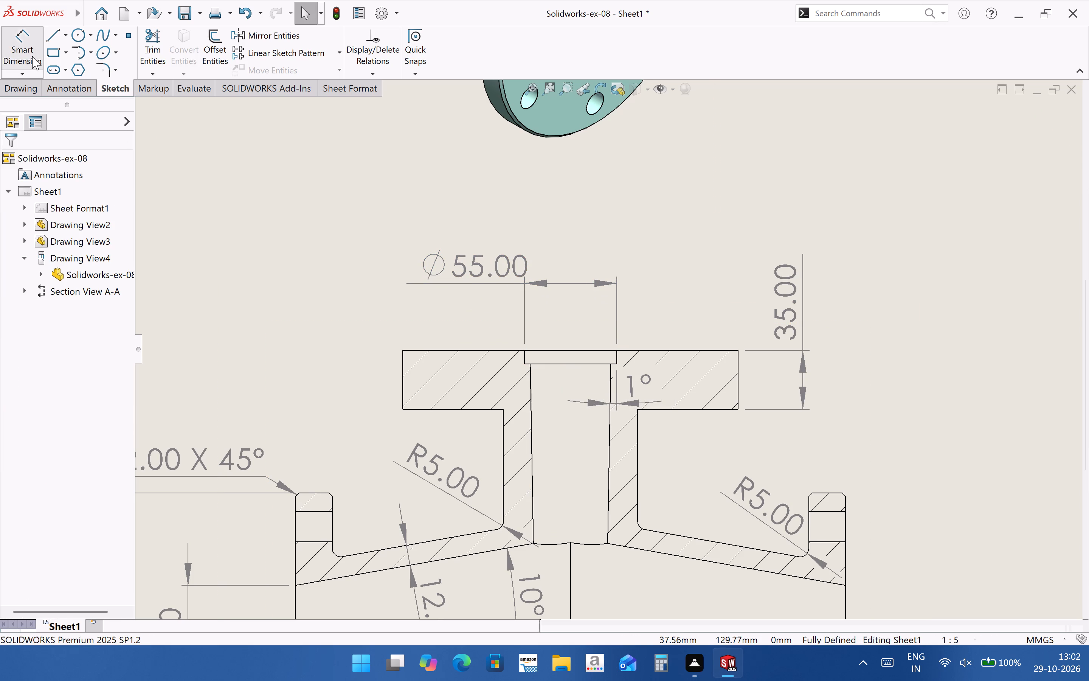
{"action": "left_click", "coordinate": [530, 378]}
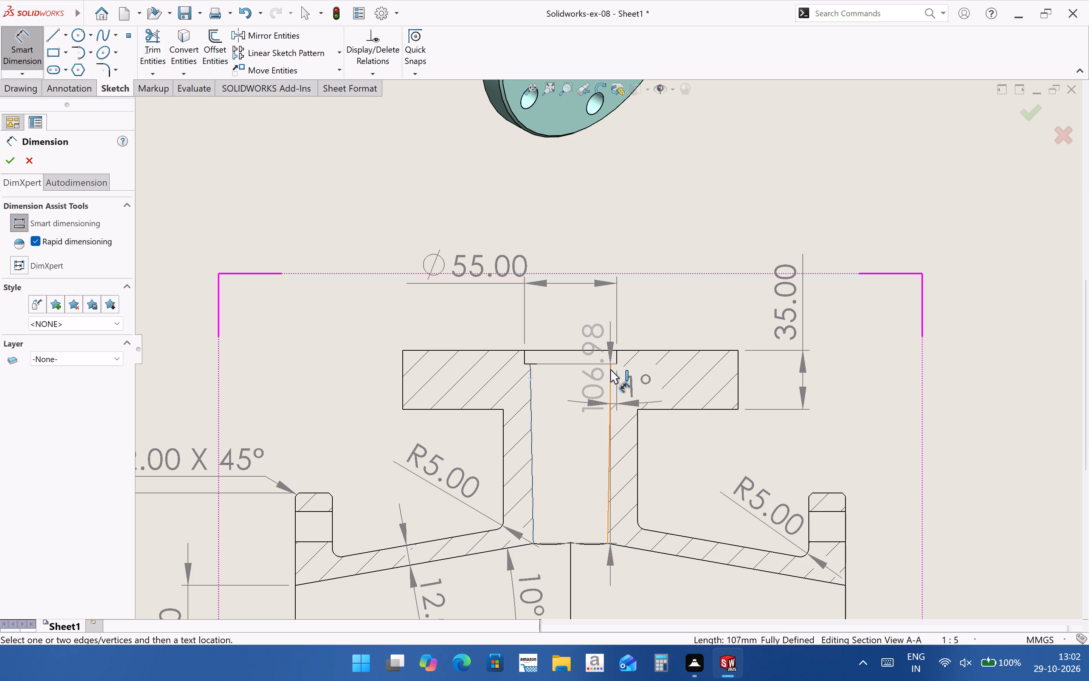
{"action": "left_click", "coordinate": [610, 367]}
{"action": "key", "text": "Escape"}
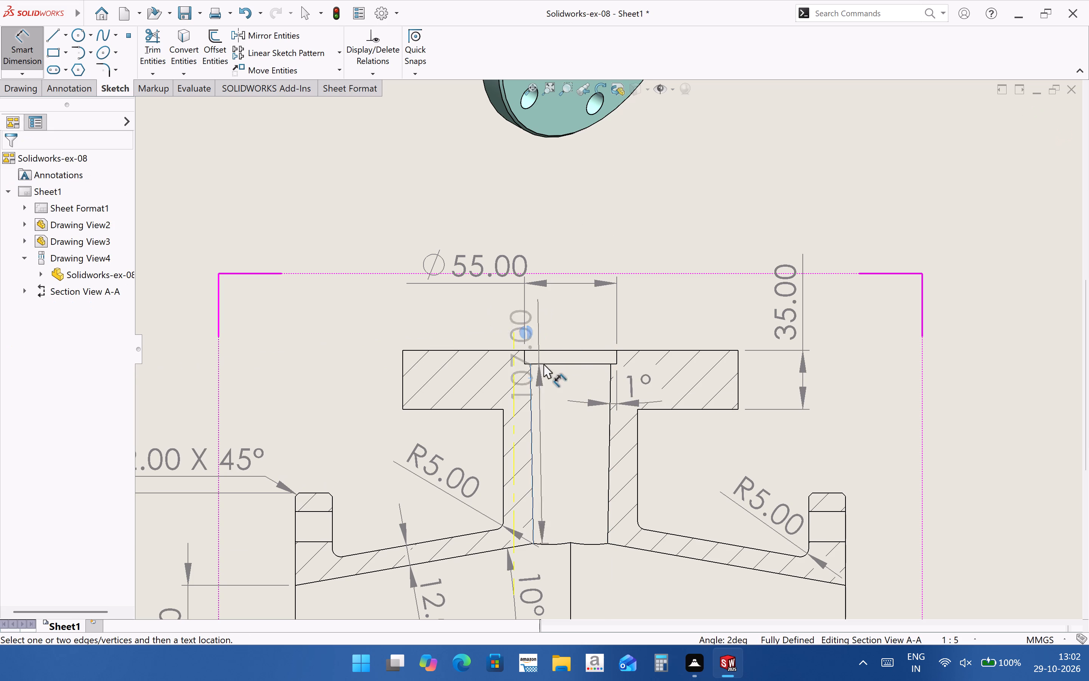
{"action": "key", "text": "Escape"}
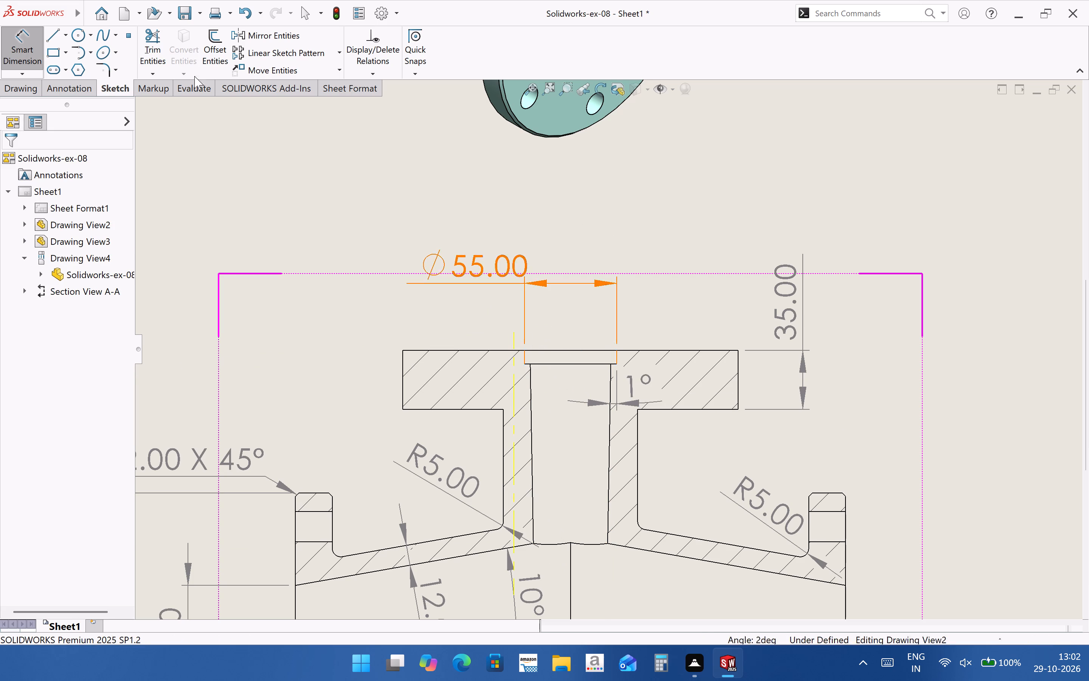
Dimension the tapered bore's top diameter between its two corner points at the counterbore step, placing it below the counterbore diameter.
{"action": "scroll", "coordinate": [547, 370], "scroll_direction": "down", "scroll_amount": 4}
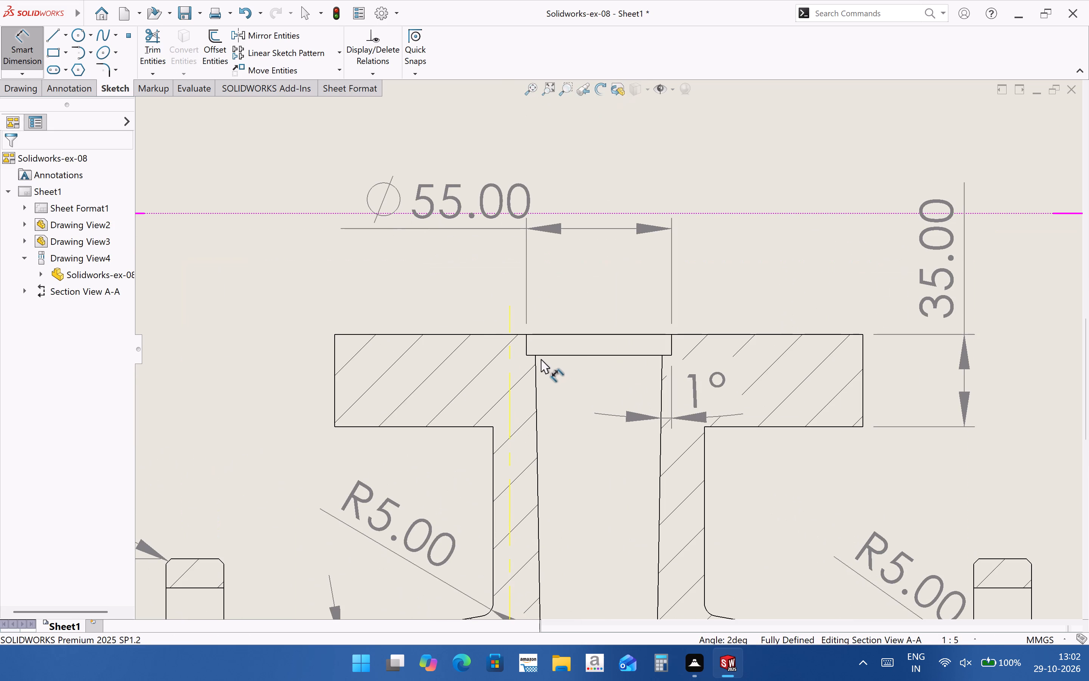
{"action": "left_click", "coordinate": [536, 355]}
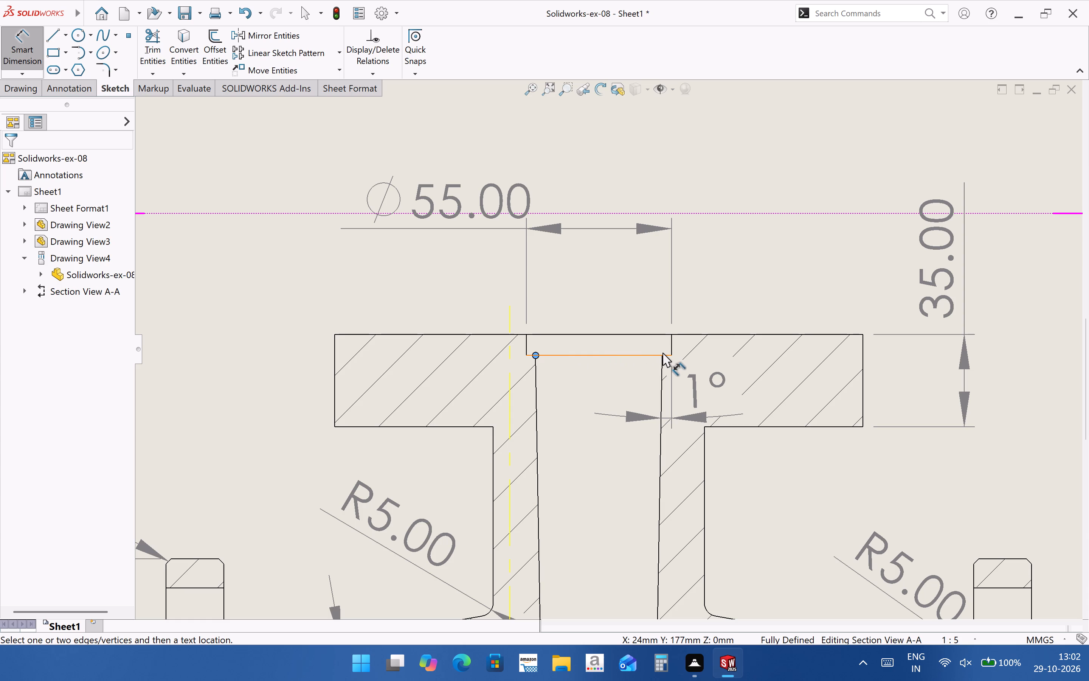
{"action": "left_click", "coordinate": [662, 356]}
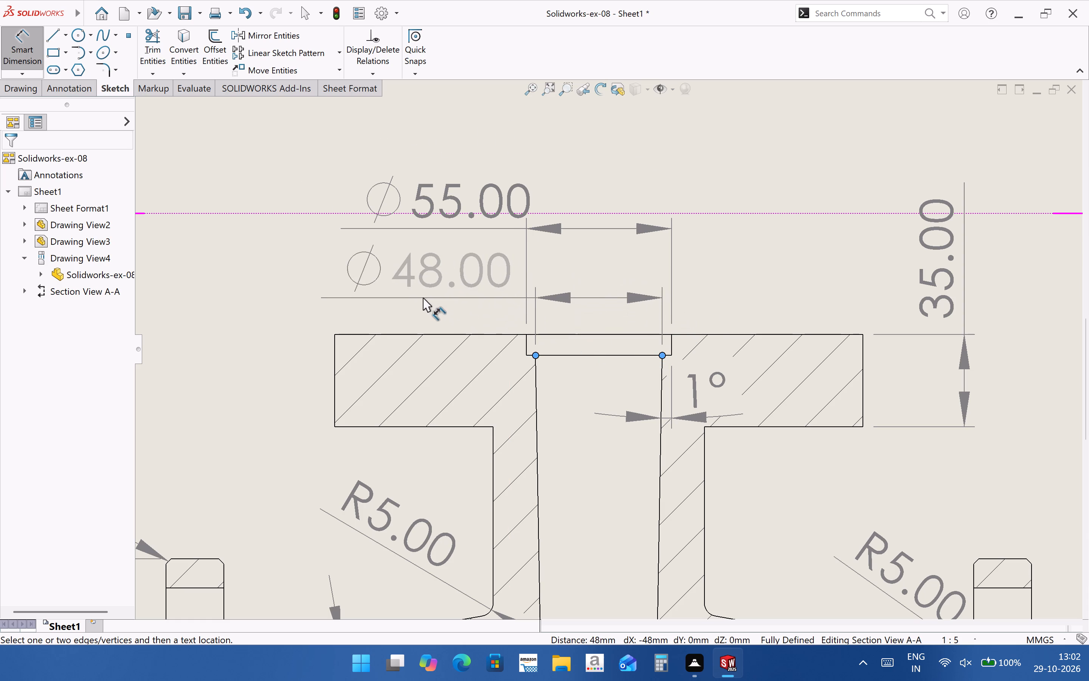
{"action": "left_click", "coordinate": [442, 300]}
{"action": "key", "text": "Escape"}
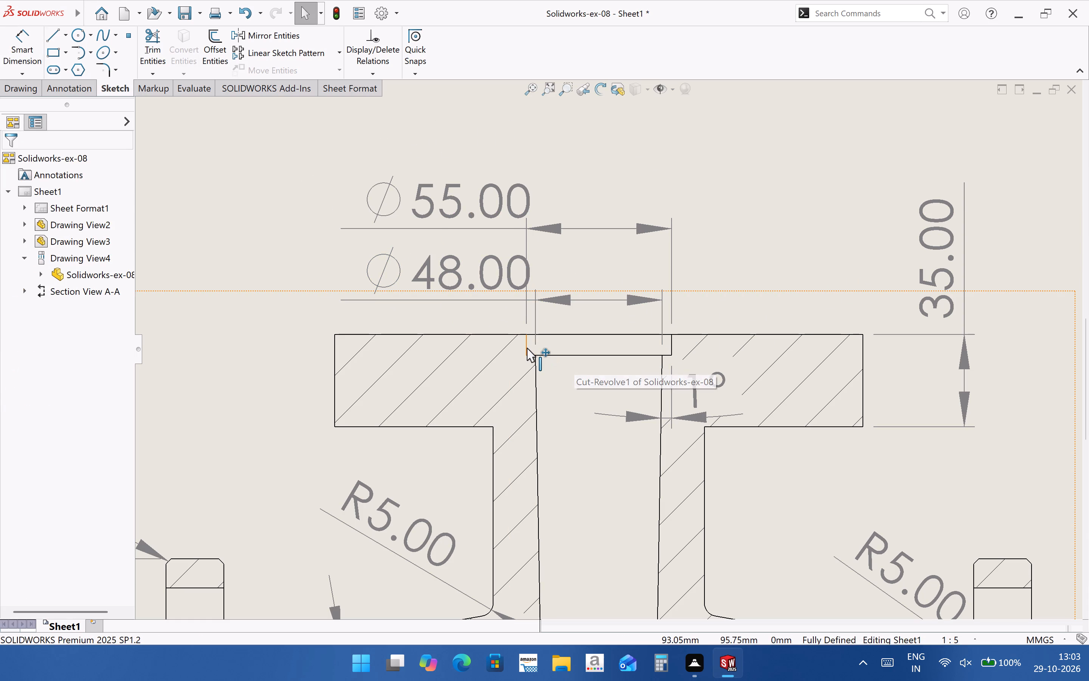
Dimension the branch neck's outer diameter between its two outer vertical edges, placing it above the other two diameter dimensions.
{"action": "scroll", "coordinate": [490, 338], "scroll_direction": "up", "scroll_amount": 5}
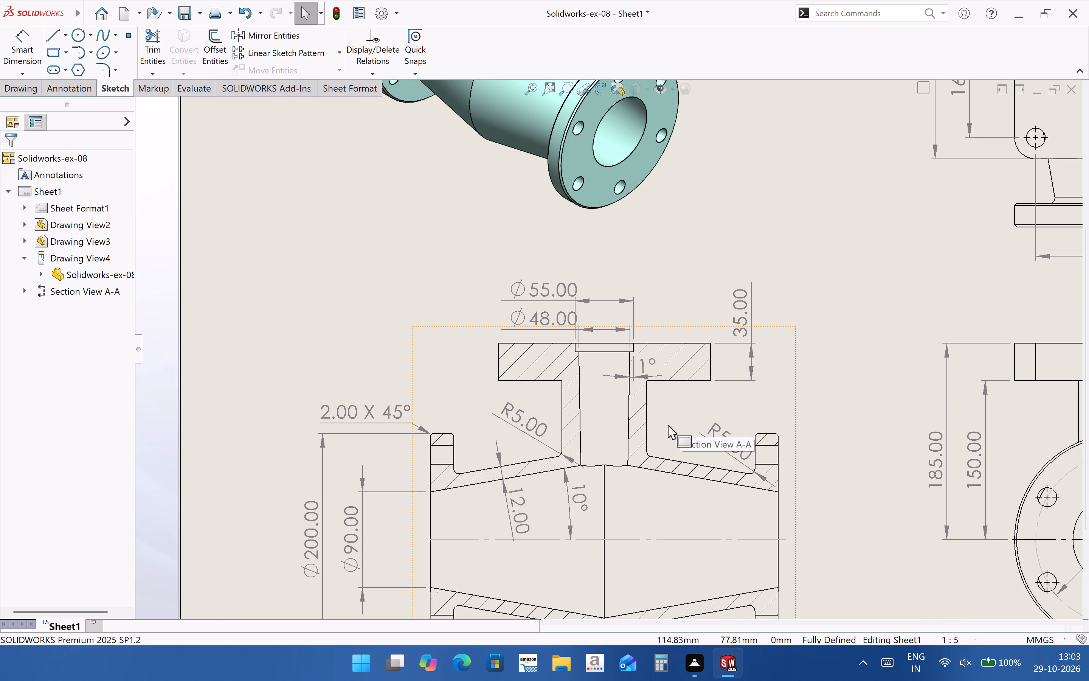
{"action": "left_click", "coordinate": [13, 50]}
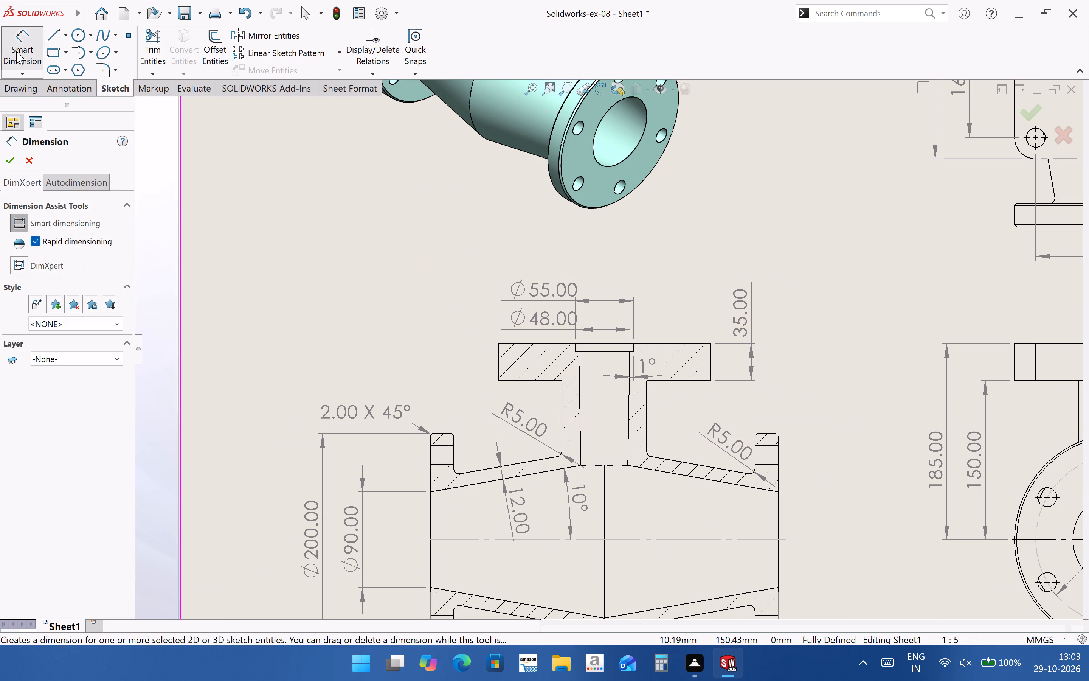
{"action": "left_click", "coordinate": [561, 407]}
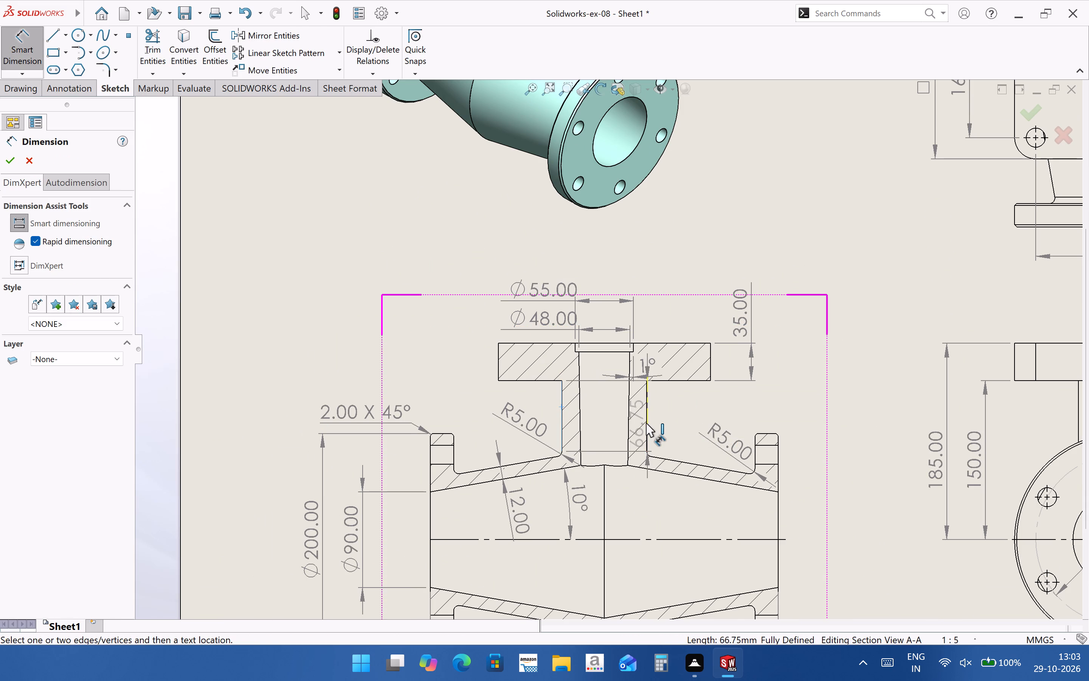
{"action": "left_click", "coordinate": [646, 423]}
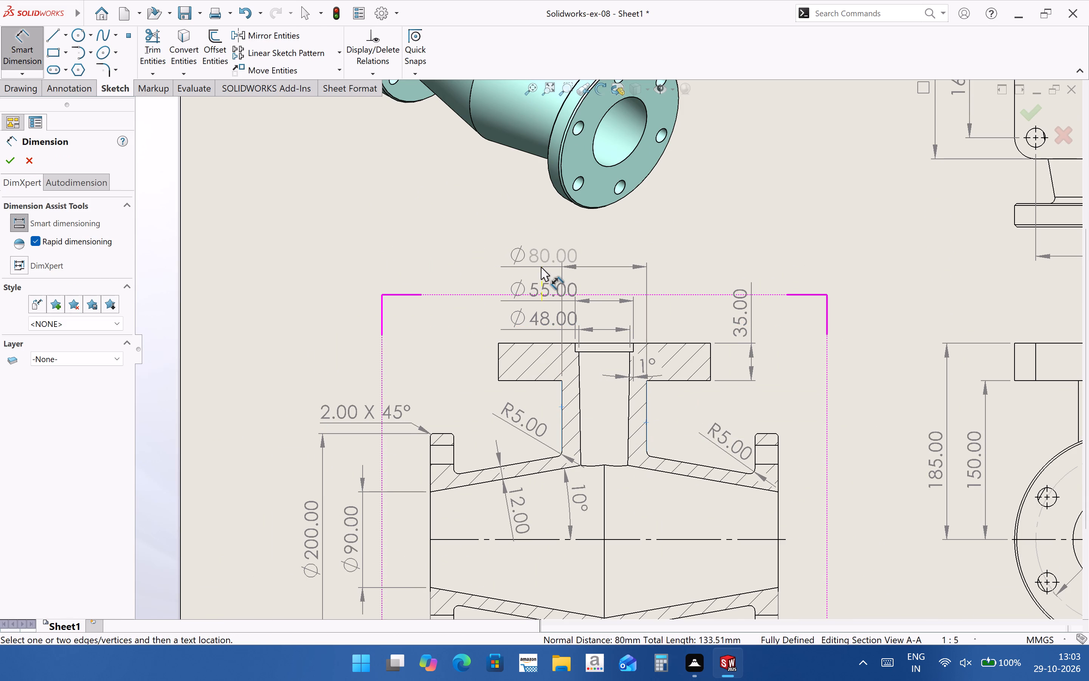
{"action": "left_click", "coordinate": [541, 267]}
{"action": "left_click", "coordinate": [698, 262]}
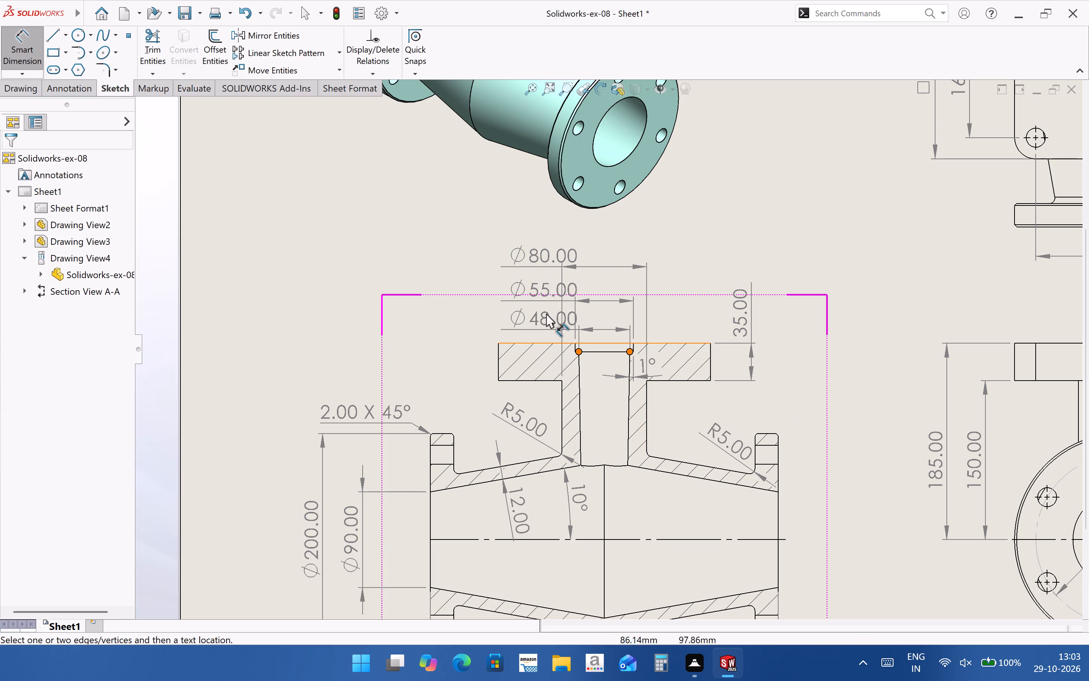
Rearrange the neck, counterbore and bore diameter dimensions into a spaced stack above the branch flange, with each text centred between its extension lines.
{"action": "left_click_drag", "start_coordinate": [544, 250], "coordinate": [601, 251]}
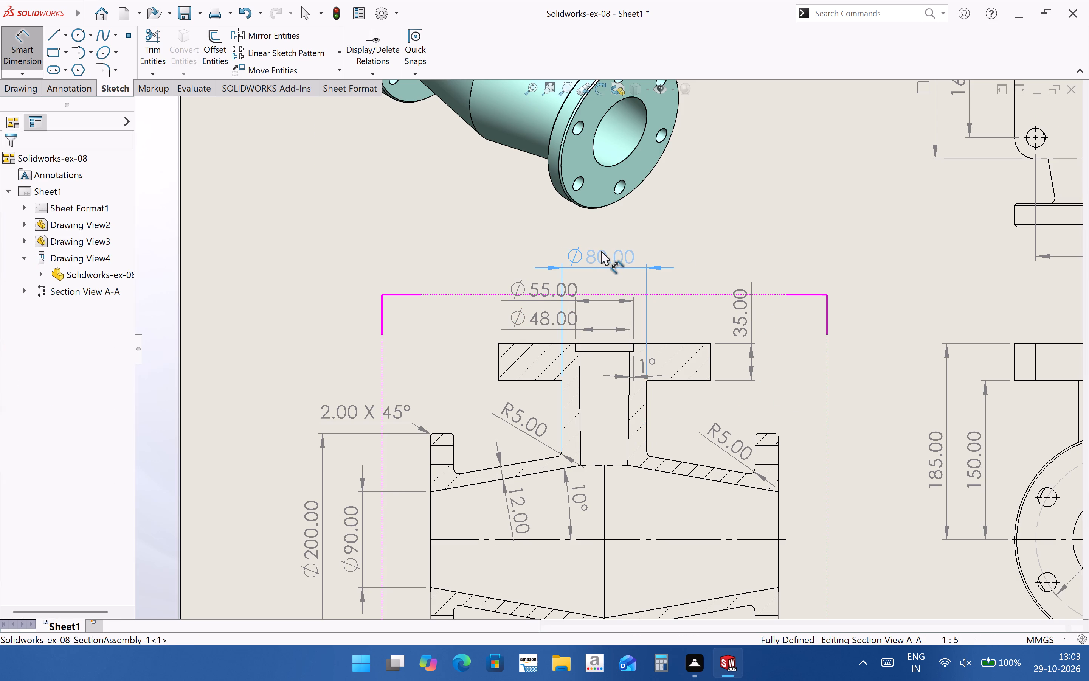
{"action": "left_click_drag", "start_coordinate": [601, 251], "coordinate": [604, 235]}
{"action": "left_click_drag", "start_coordinate": [552, 291], "coordinate": [589, 277]}
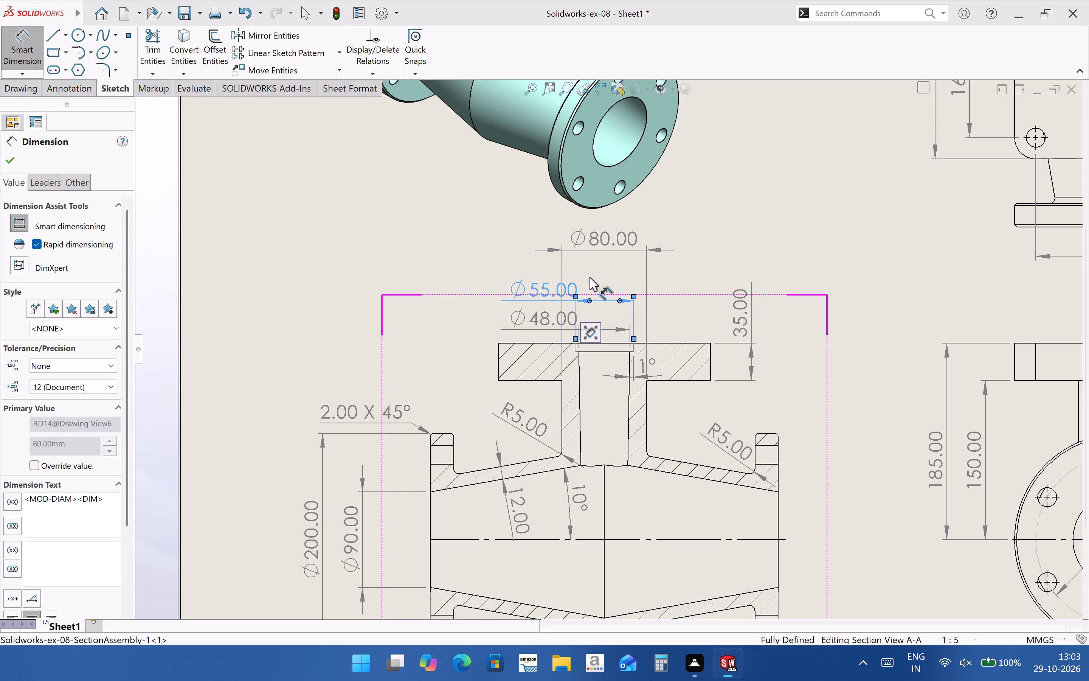
{"action": "left_click_drag", "start_coordinate": [589, 277], "coordinate": [612, 271]}
{"action": "left_click", "coordinate": [577, 317]}
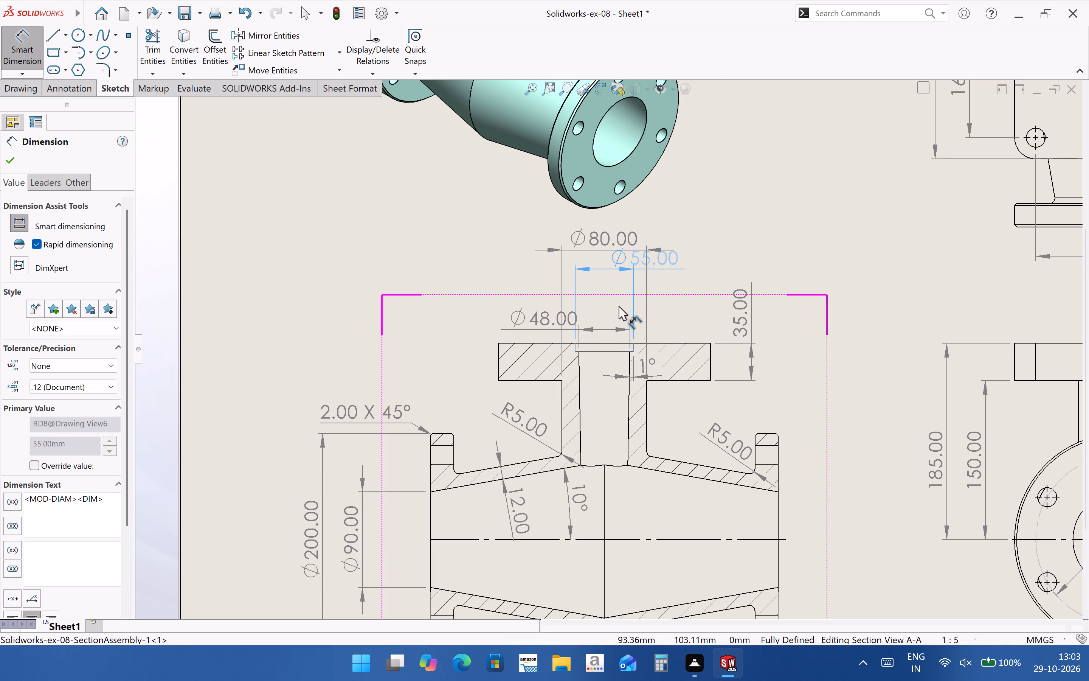
{"action": "left_click_drag", "start_coordinate": [552, 321], "coordinate": [592, 320]}
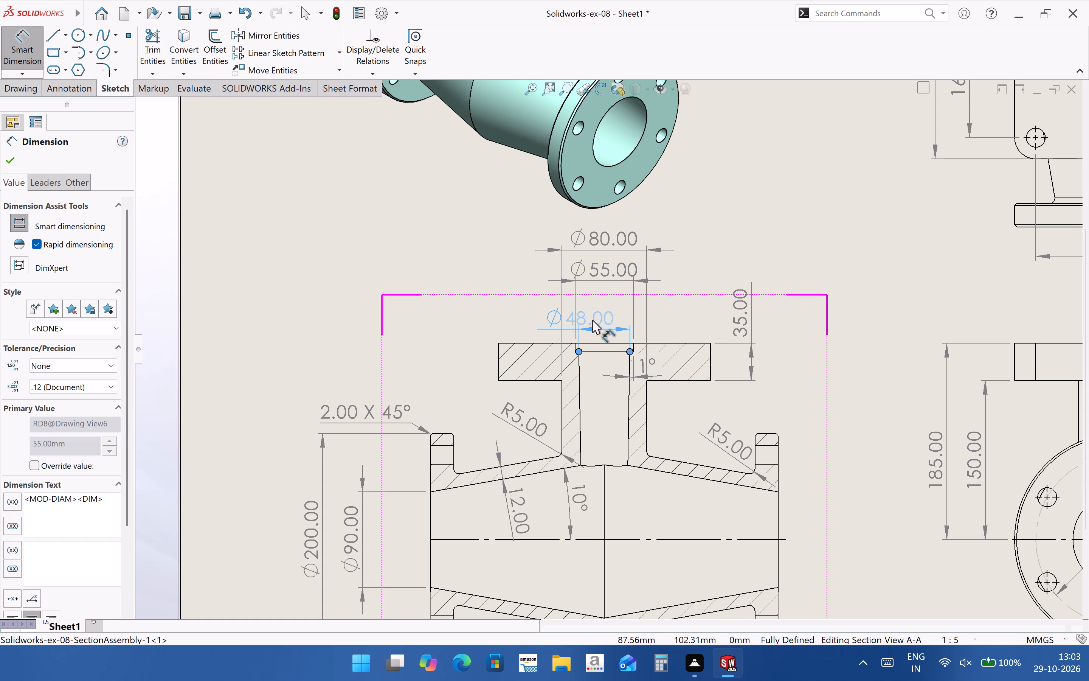
{"action": "left_click_drag", "start_coordinate": [592, 320], "coordinate": [610, 317]}
{"action": "left_click", "coordinate": [698, 252]}
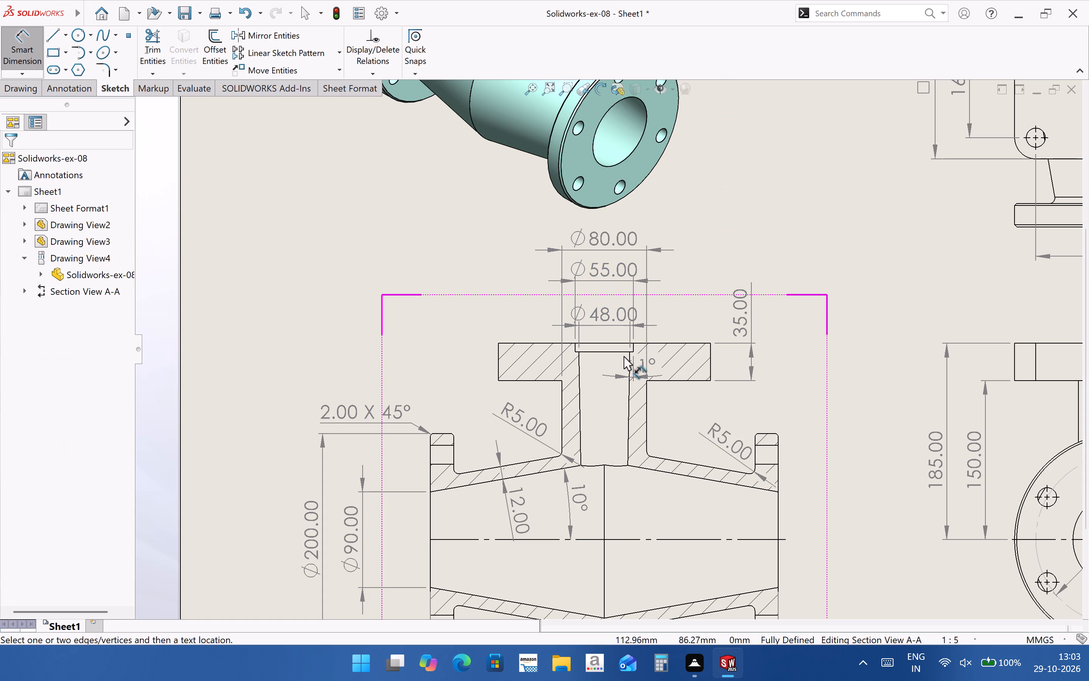
Move the tapered bore's diameter dimension slightly higher above the branch flange in the section view, and finish dimensioning.
{"action": "left_click_drag", "start_coordinate": [616, 318], "coordinate": [616, 307]}
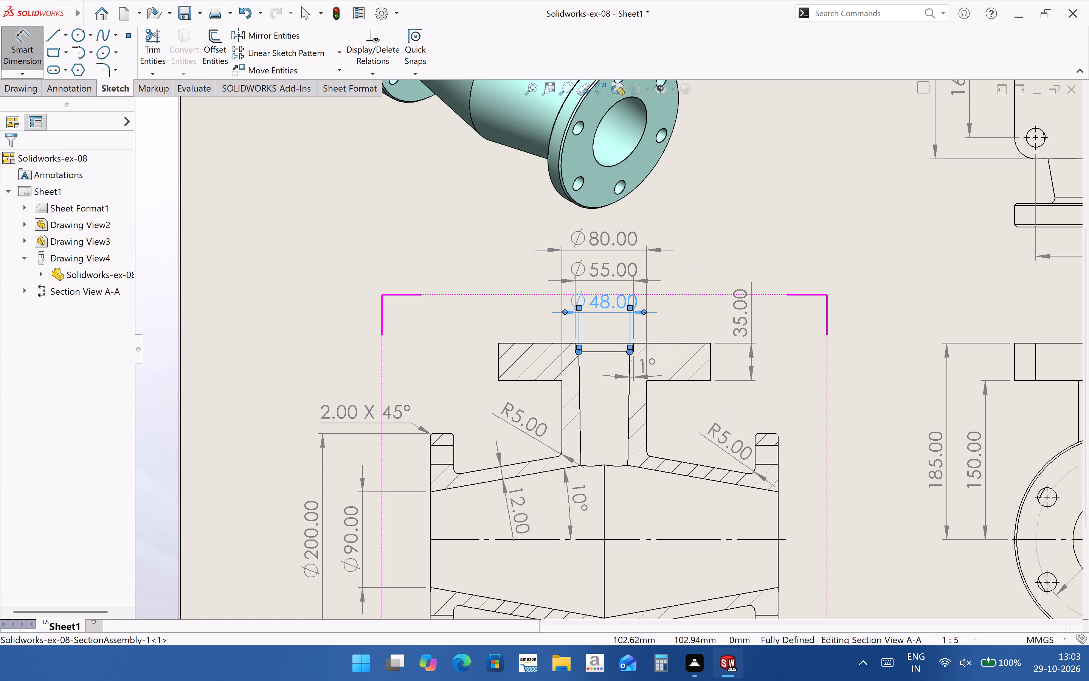
{"action": "left_click", "coordinate": [709, 220]}
{"action": "scroll", "coordinate": [504, 408], "scroll_direction": "up", "scroll_amount": 1}
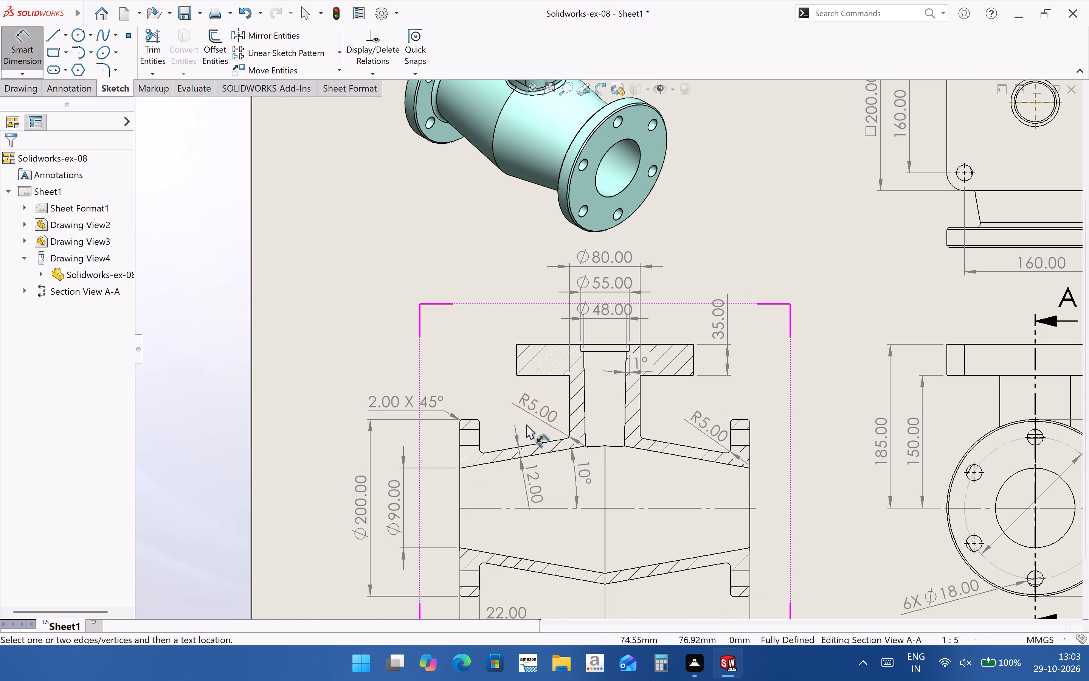
{"action": "scroll", "coordinate": [654, 421], "scroll_direction": "down", "scroll_amount": 2}
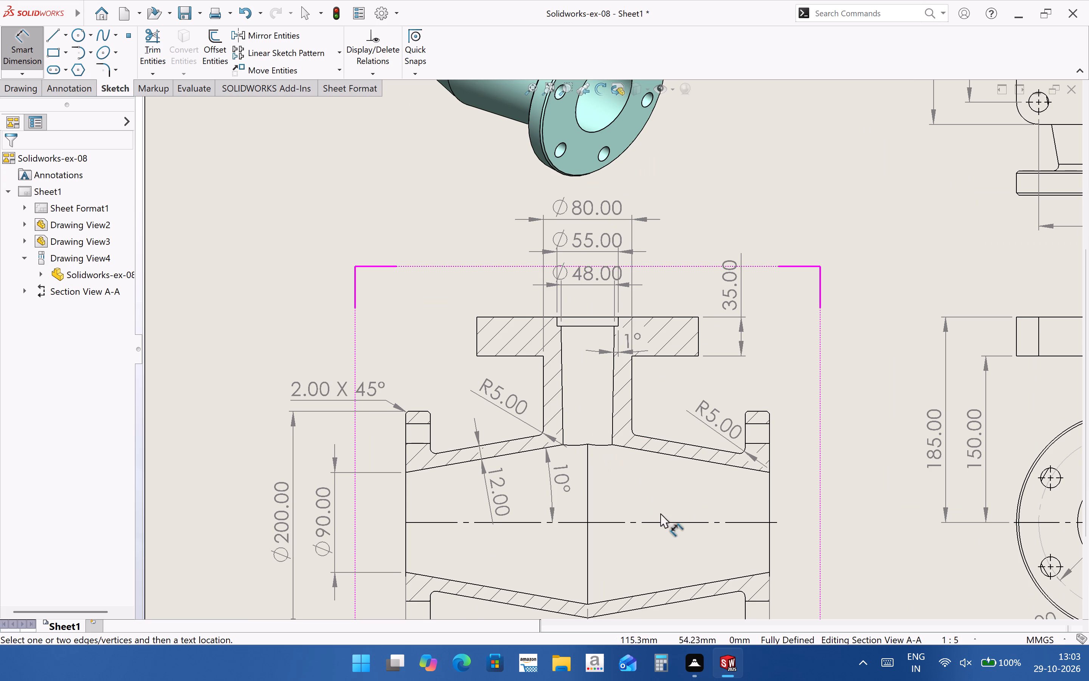
{"action": "scroll", "coordinate": [588, 387], "scroll_direction": "up", "scroll_amount": 2}
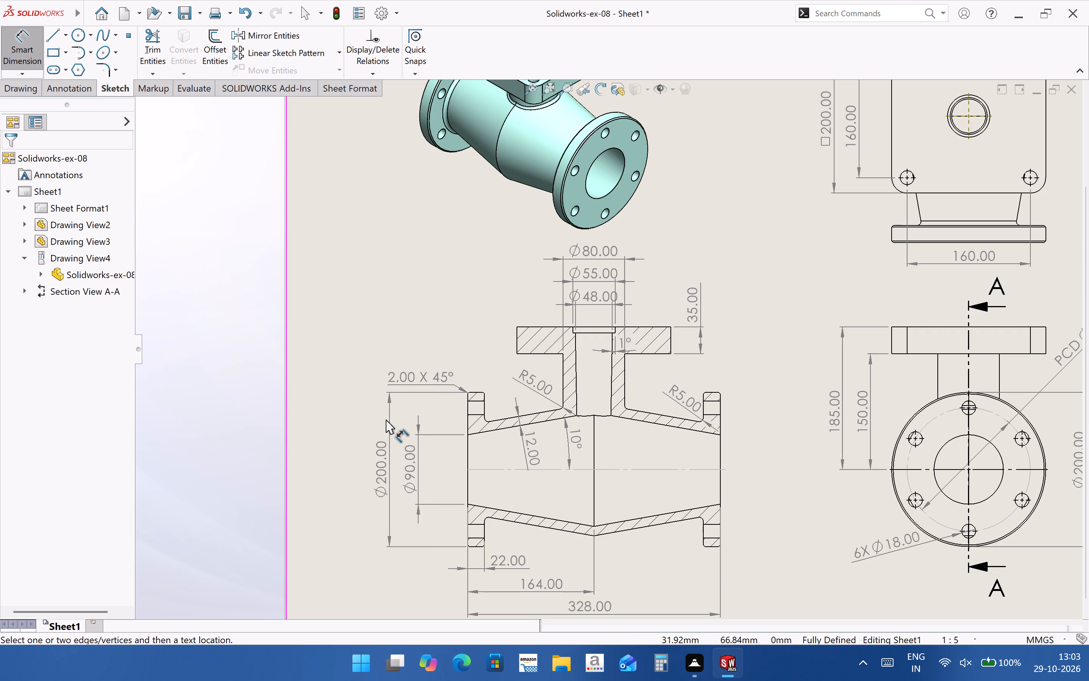
{"action": "scroll", "coordinate": [438, 420], "scroll_direction": "up", "scroll_amount": 3}
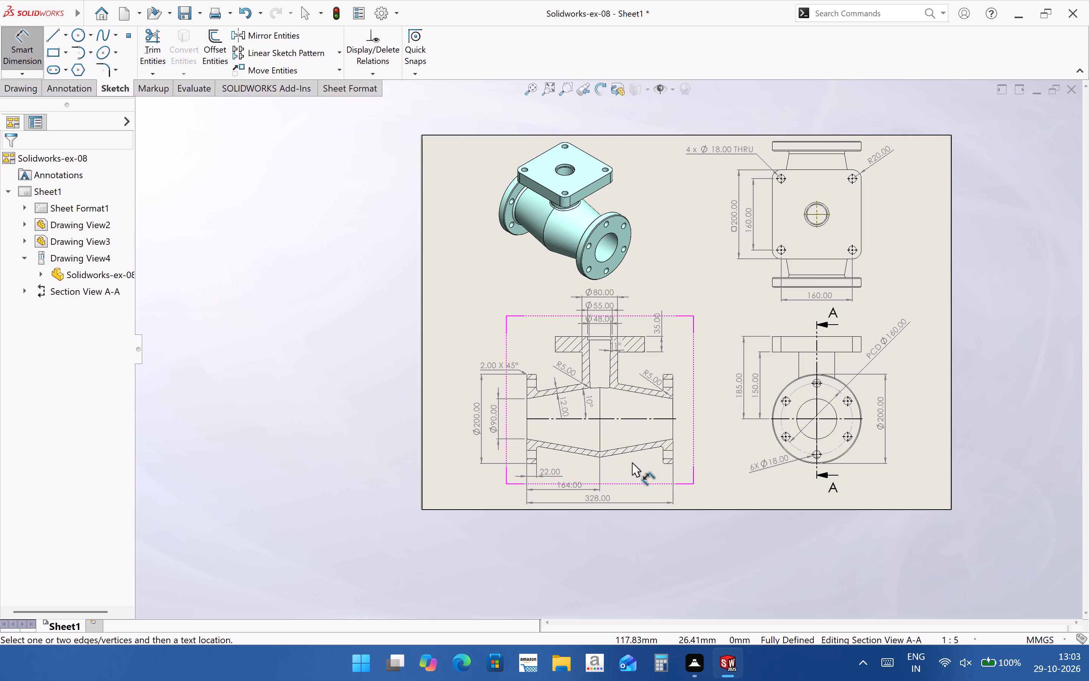
{"action": "key", "text": "Escape"}
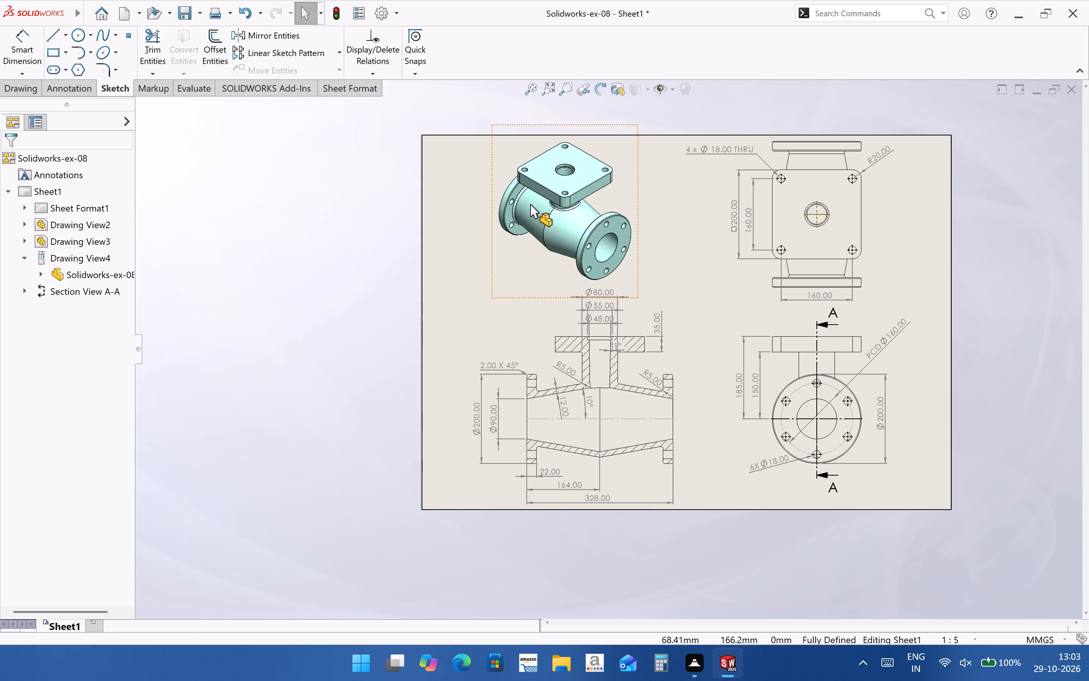
Select all the dimensions across the sheet's views and set their unit precision to None, without decimal places.
{"action": "left_click_drag", "start_coordinate": [448, 136], "coordinate": [931, 514]}
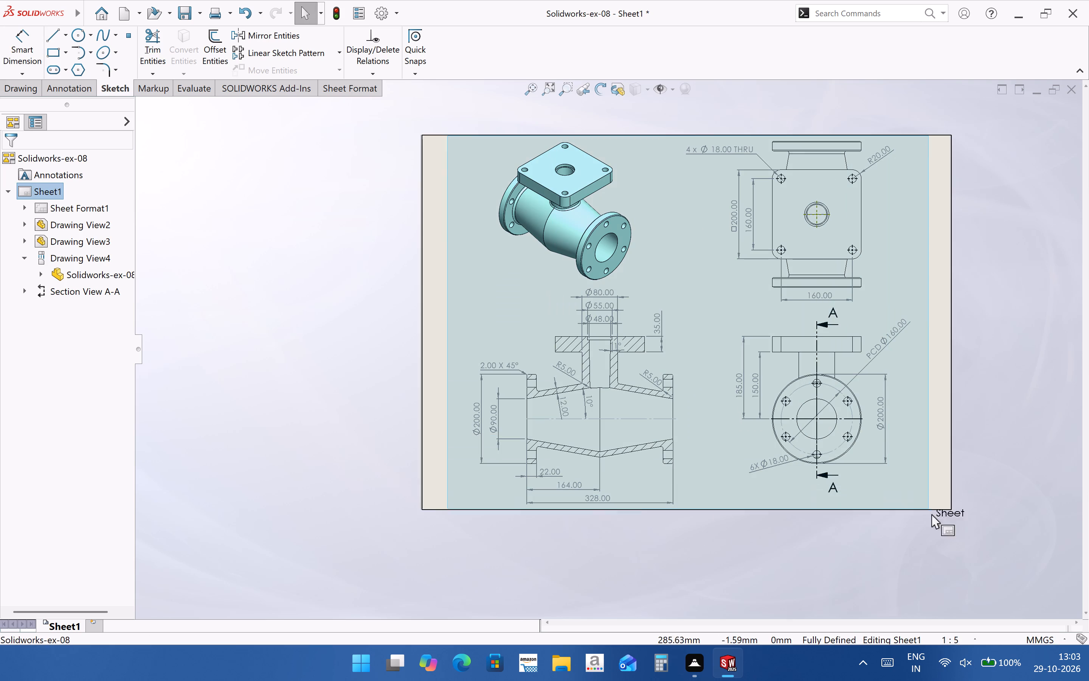
{"action": "left_click_drag", "start_coordinate": [931, 514], "coordinate": [935, 524]}
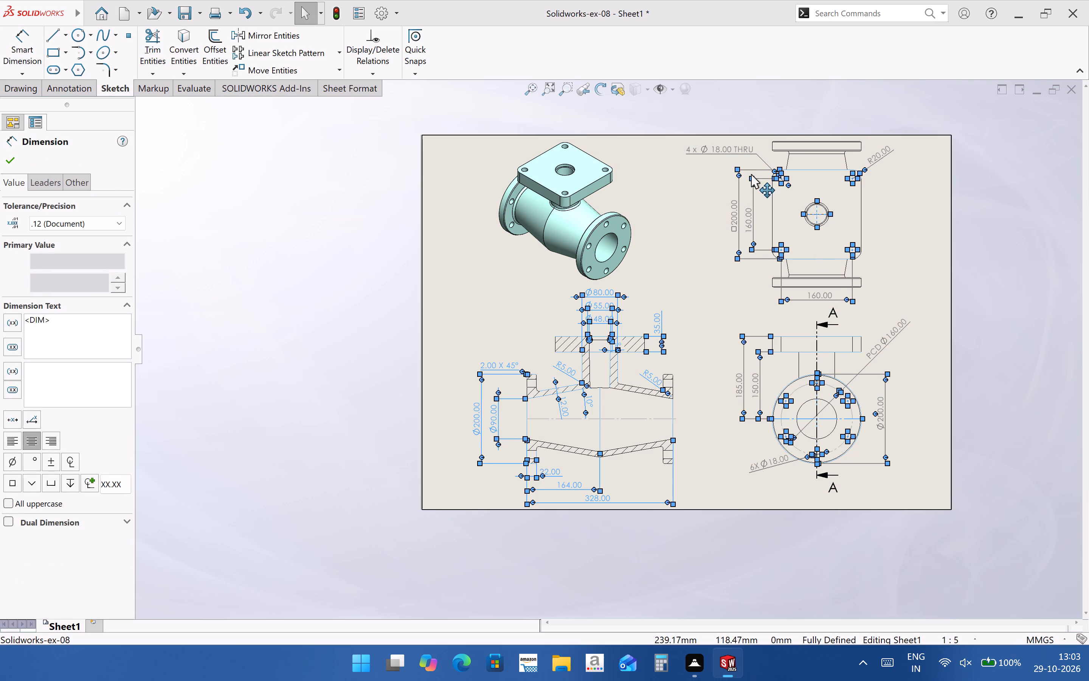
{"action": "left_click_drag", "start_coordinate": [372, 114], "coordinate": [1085, 576]}
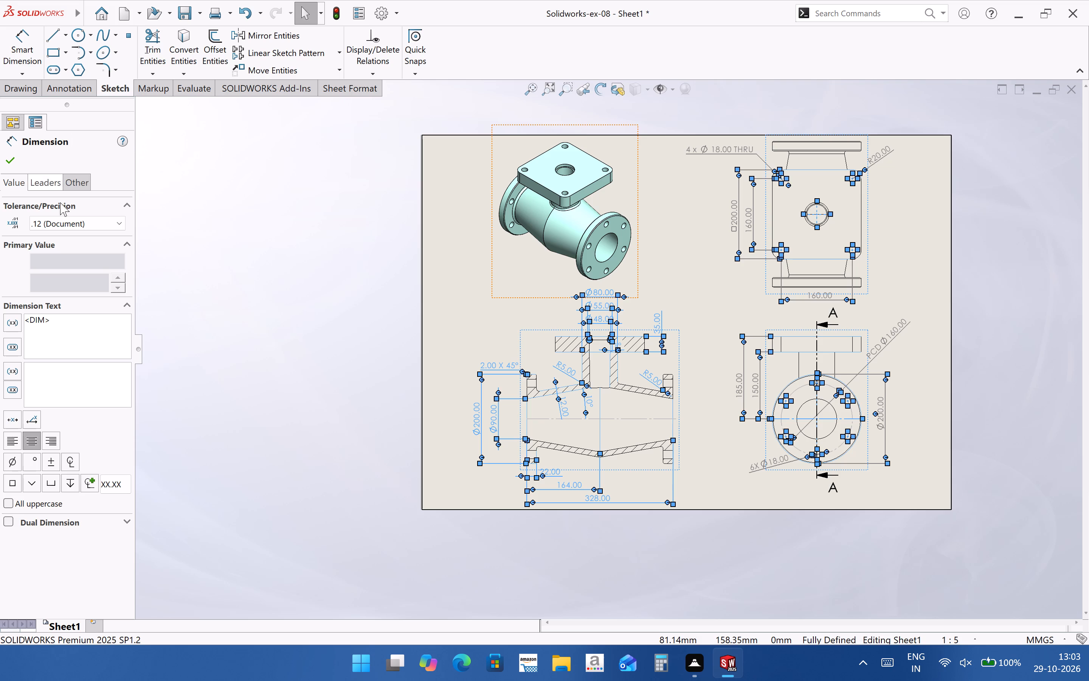
{"action": "left_click", "coordinate": [75, 187]}
{"action": "left_click", "coordinate": [64, 242]}
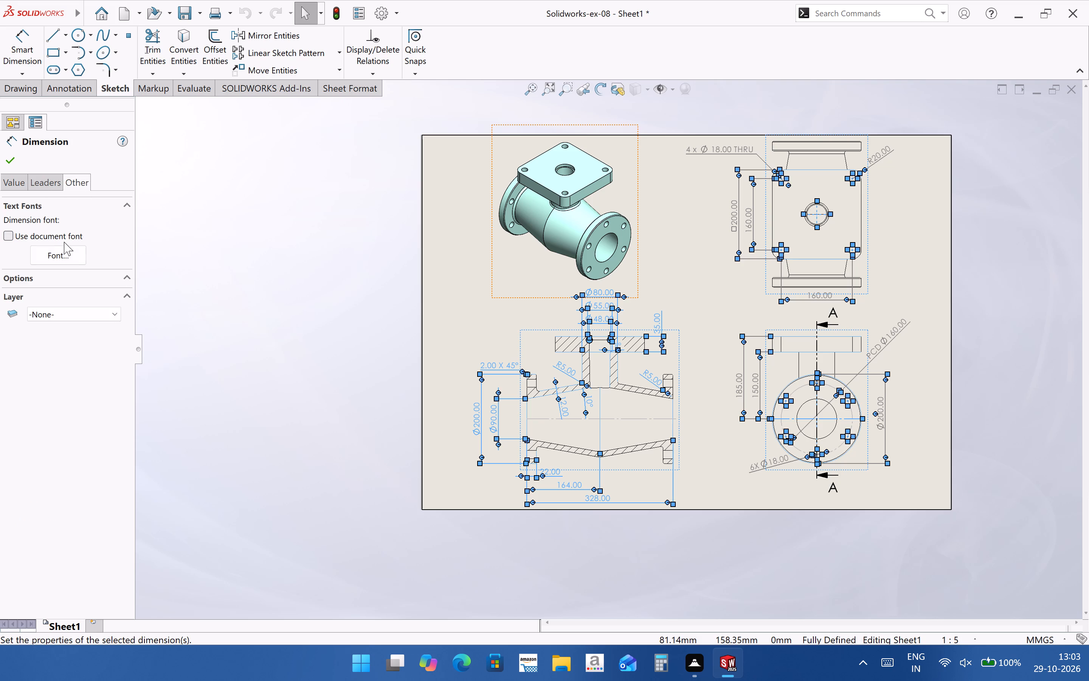
{"action": "left_click", "coordinate": [18, 184]}
{"action": "left_click", "coordinate": [64, 224]}
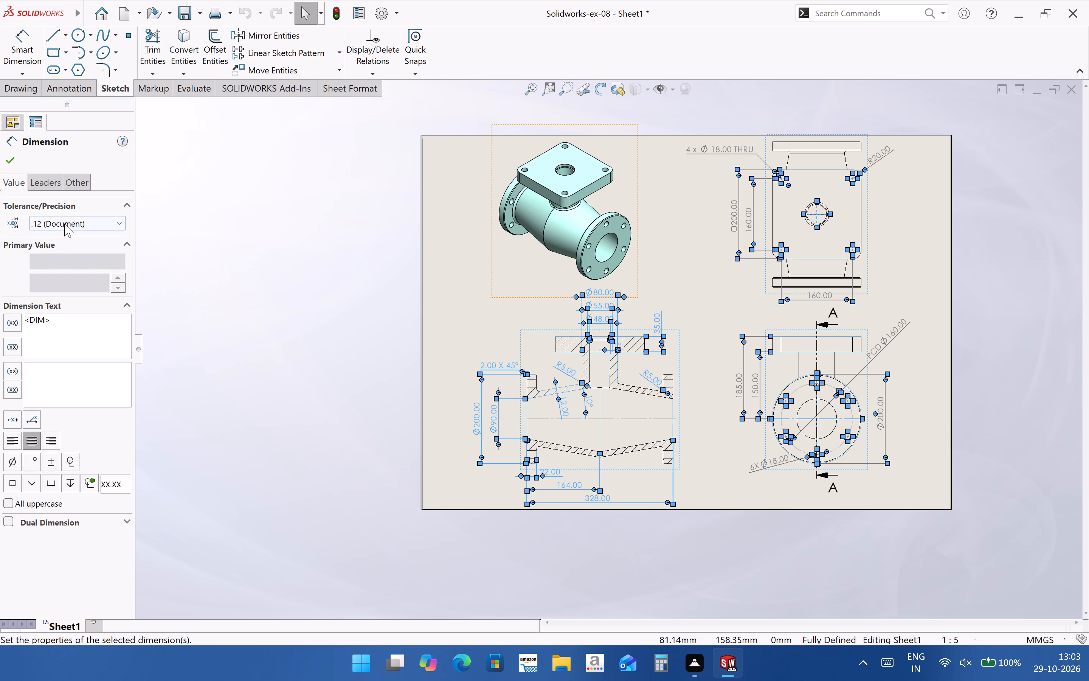
{"action": "left_click", "coordinate": [81, 241]}
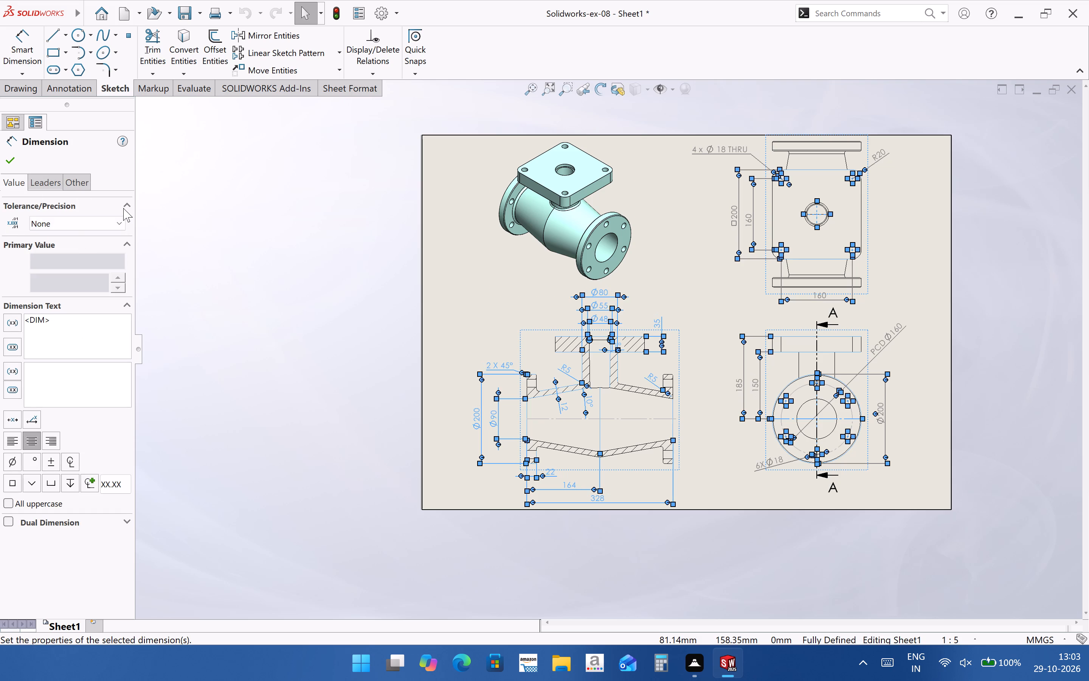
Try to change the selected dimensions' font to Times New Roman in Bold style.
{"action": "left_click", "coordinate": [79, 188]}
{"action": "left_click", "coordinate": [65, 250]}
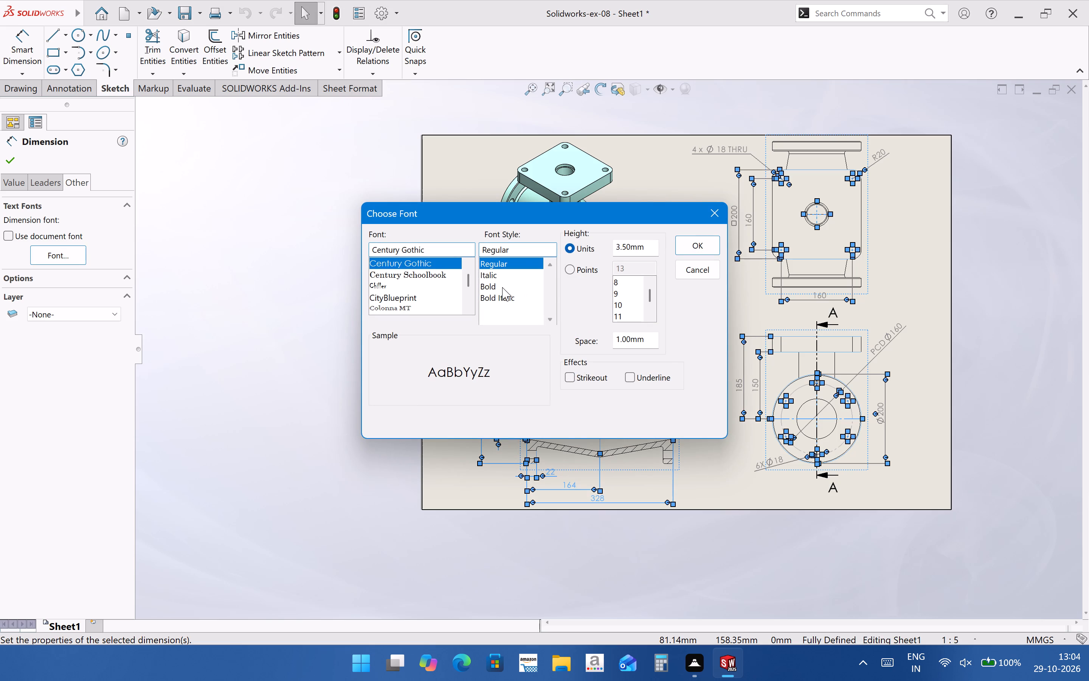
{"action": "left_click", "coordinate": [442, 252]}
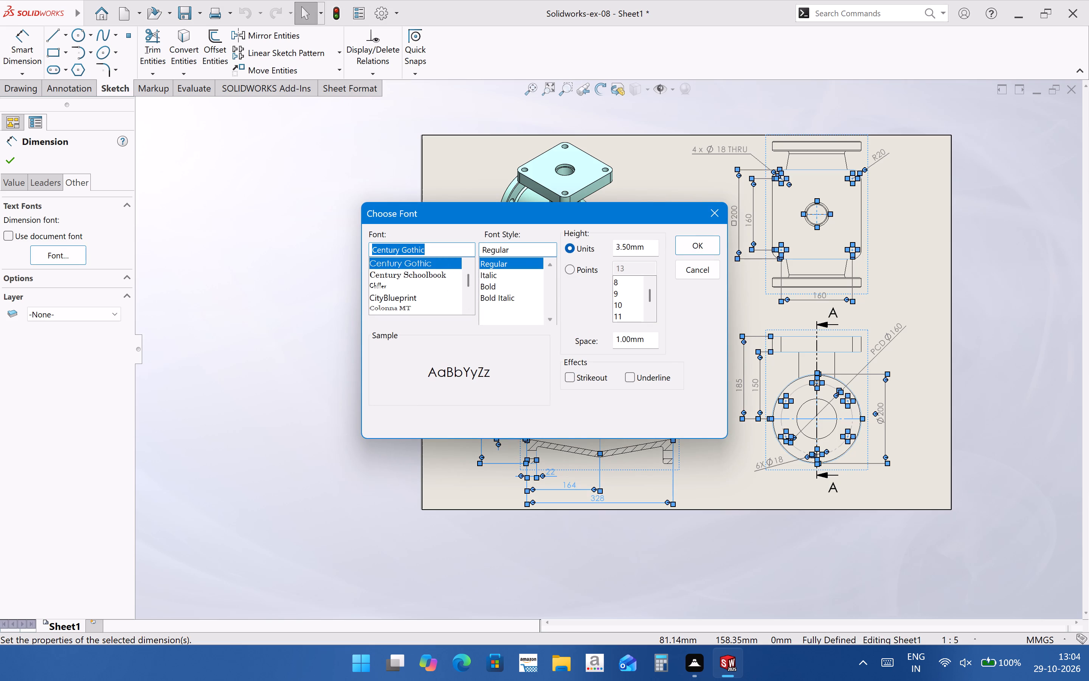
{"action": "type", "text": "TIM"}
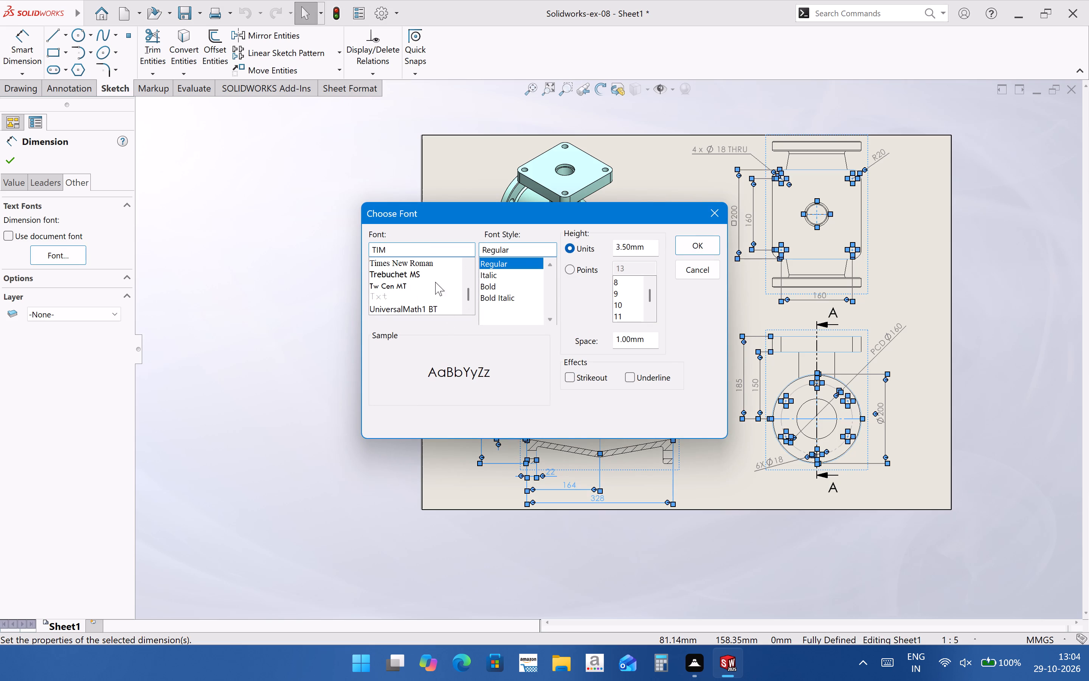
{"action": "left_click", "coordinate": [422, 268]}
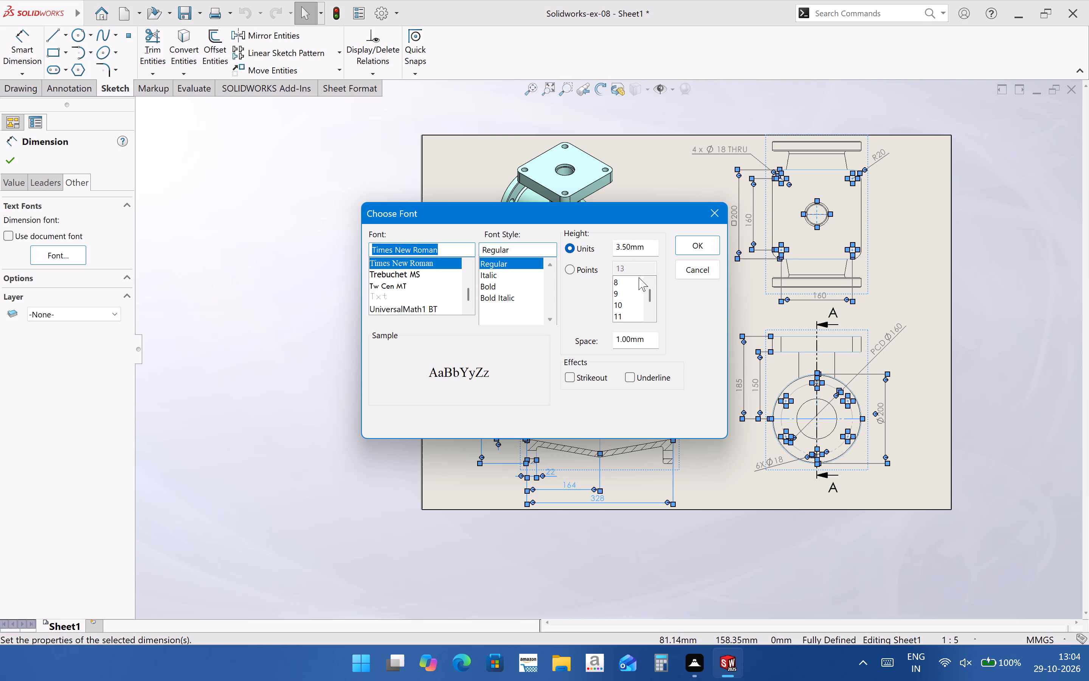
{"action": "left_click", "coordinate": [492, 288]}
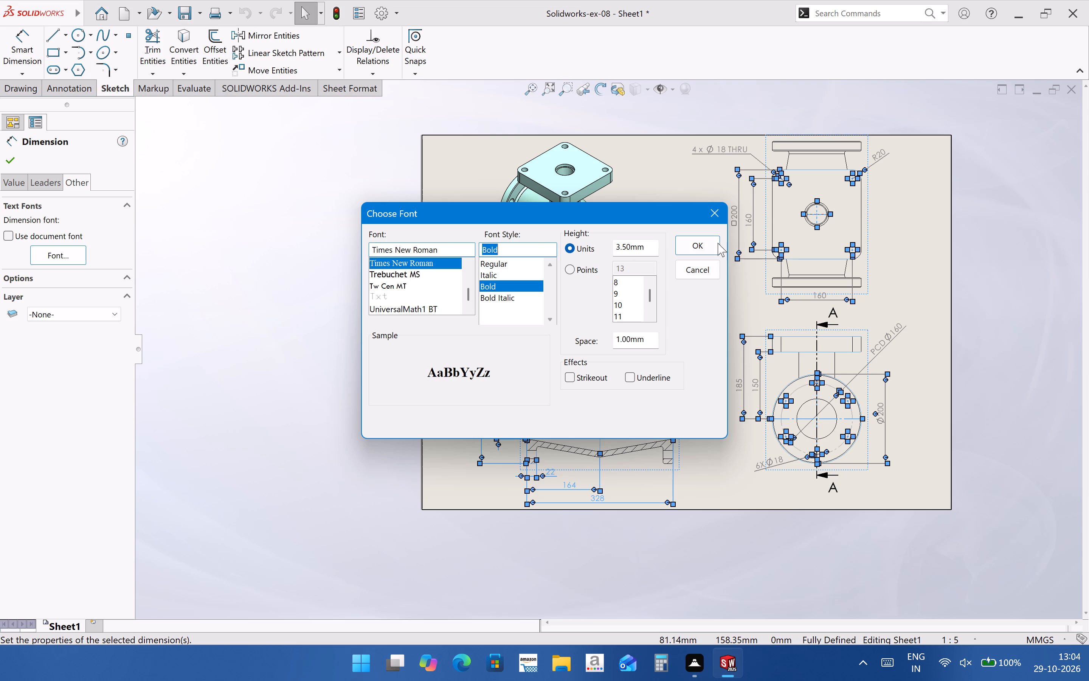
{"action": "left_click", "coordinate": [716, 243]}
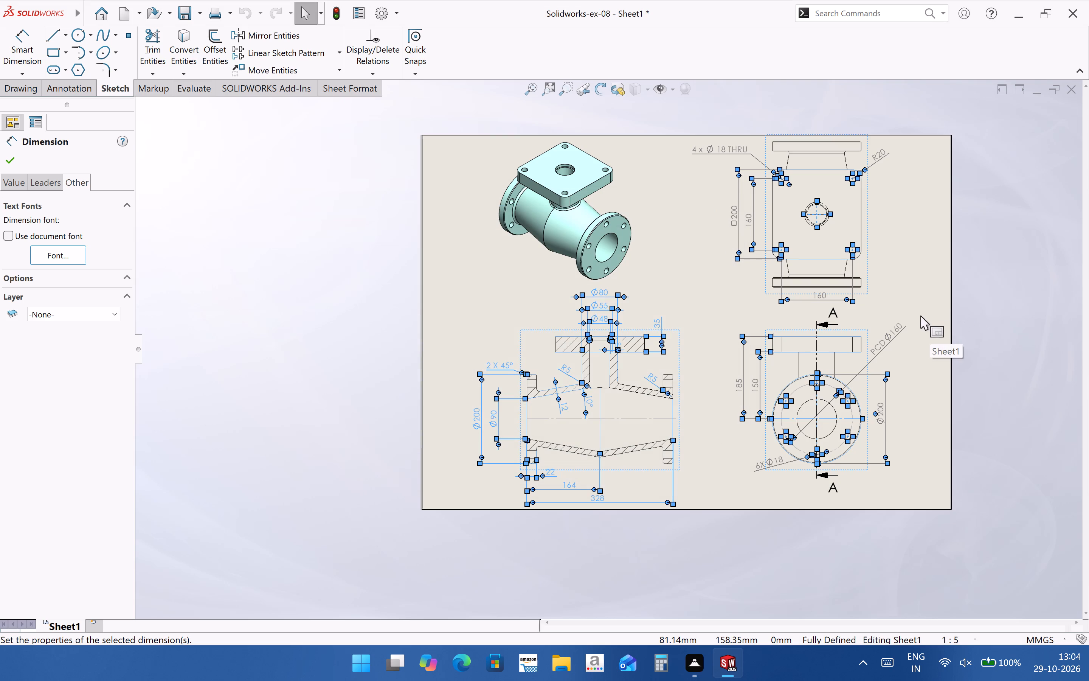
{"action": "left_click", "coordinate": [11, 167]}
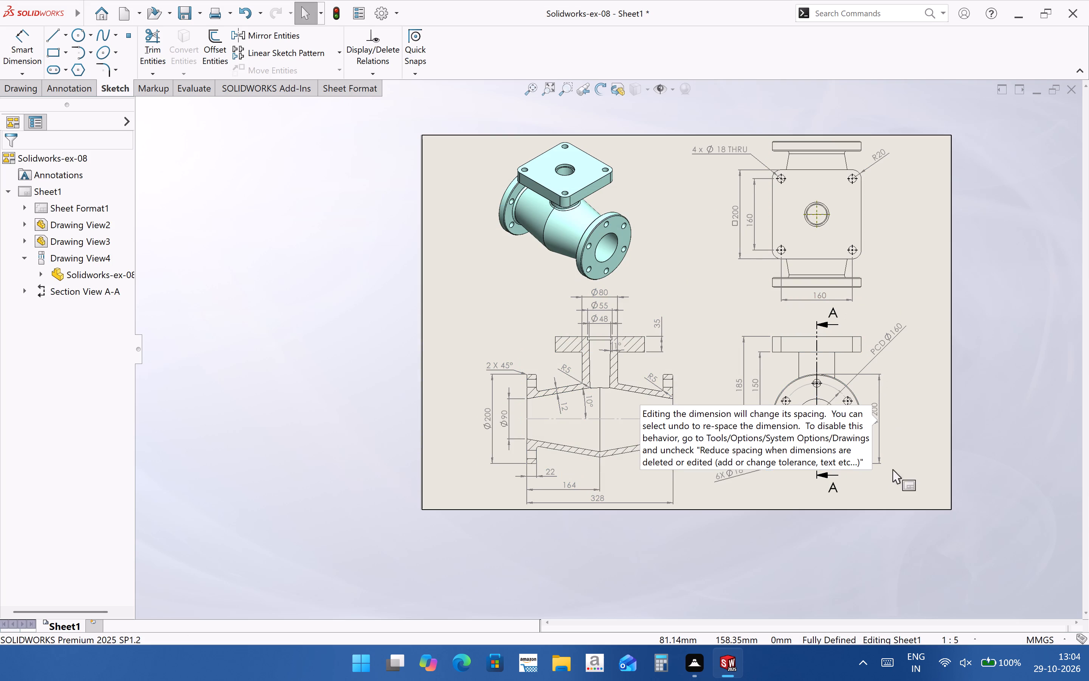
Move the 6X Ø18 bolt-hole callout closer to the round flange in the view carrying section line A-A.
{"action": "left_click", "coordinate": [888, 502]}
{"action": "scroll", "coordinate": [562, 450], "scroll_direction": "down", "scroll_amount": 2}
{"action": "middle_click_drag", "start_coordinate": [628, 475], "coordinate": [569, 557]}
{"action": "scroll", "coordinate": [577, 407], "scroll_direction": "down", "scroll_amount": 2}
{"action": "scroll", "coordinate": [658, 461], "scroll_direction": "up", "scroll_amount": 1}
{"action": "scroll", "coordinate": [726, 521], "scroll_direction": "up", "scroll_amount": 1}
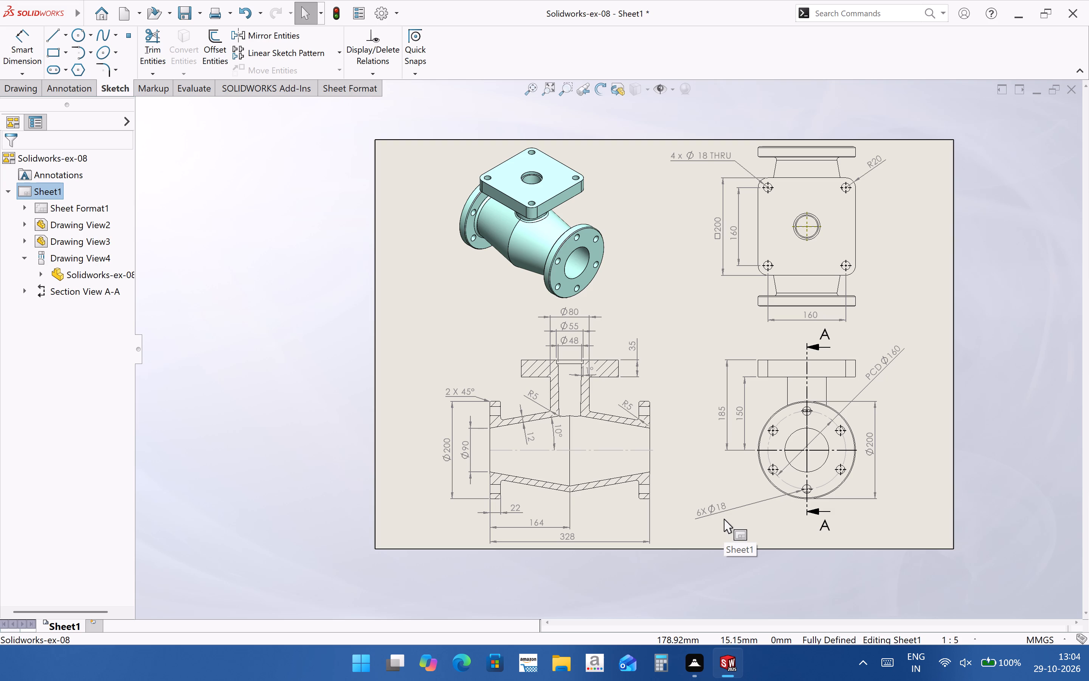
{"action": "left_click_drag", "start_coordinate": [707, 515], "coordinate": [741, 504]}
{"action": "left_click", "coordinate": [717, 547]}
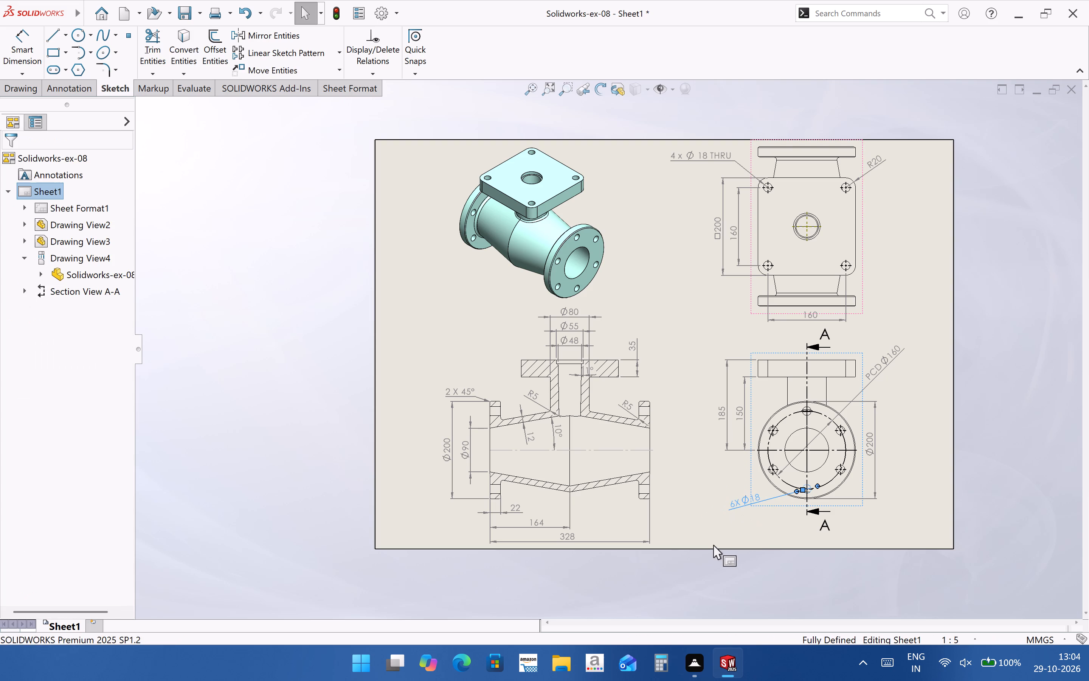
Shift the flange thickness, half-length and overall length dimensions closer to the underside of the section view.
{"action": "middle_click_drag", "start_coordinate": [713, 545], "coordinate": [710, 570]}
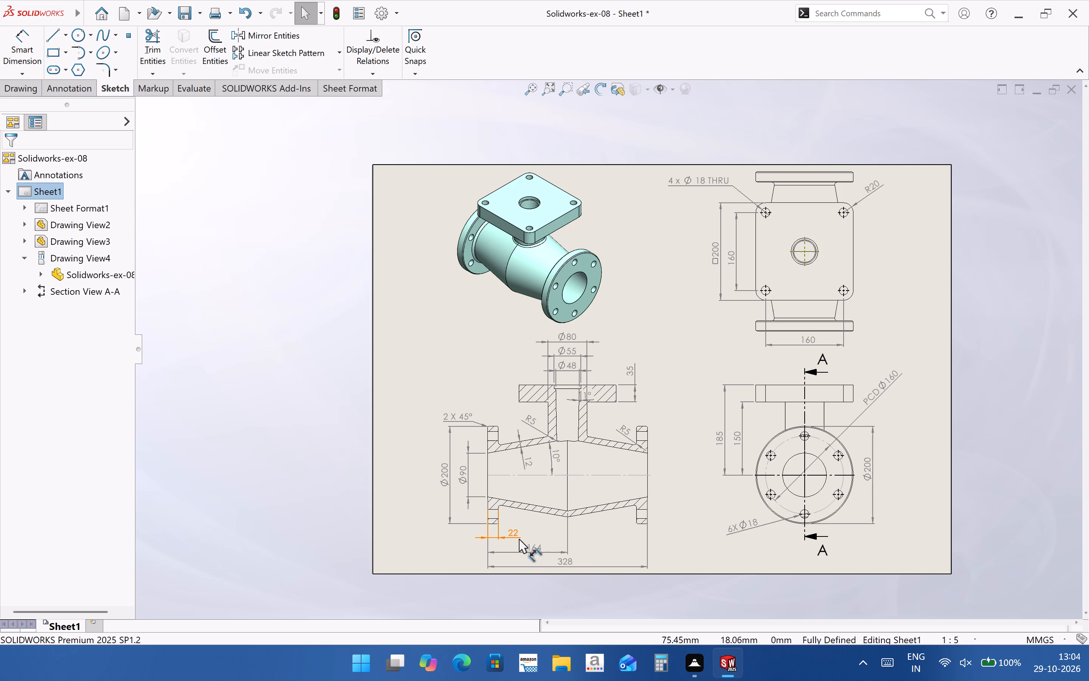
{"action": "left_click_drag", "start_coordinate": [515, 535], "coordinate": [517, 528]}
{"action": "left_click_drag", "start_coordinate": [534, 551], "coordinate": [534, 543]}
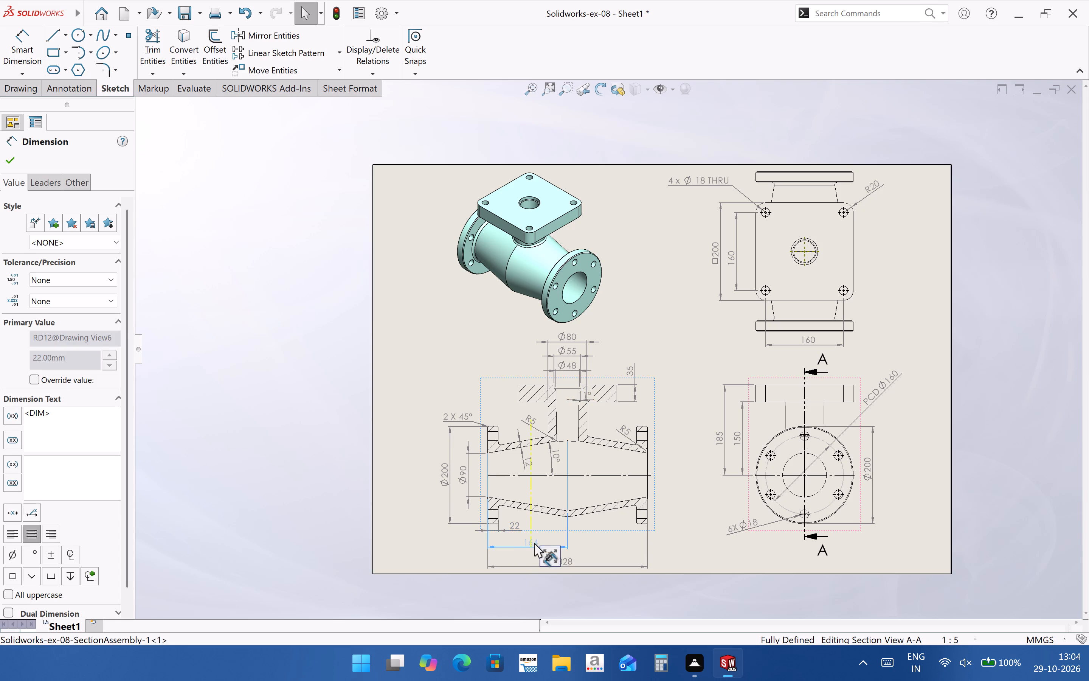
{"action": "left_click_drag", "start_coordinate": [534, 543], "coordinate": [531, 540]}
{"action": "left_click_drag", "start_coordinate": [567, 564], "coordinate": [566, 558]}
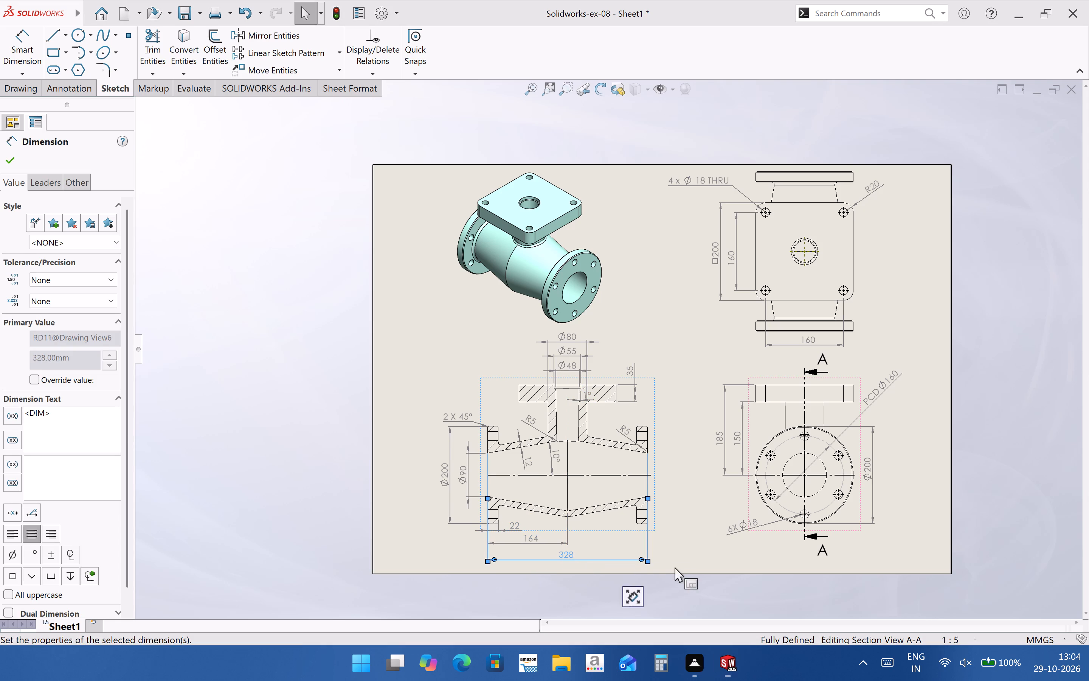
{"action": "left_click", "coordinate": [672, 565]}
Save the drawing as Solidworks-ex-08 in SOLIDWORKS Drawing format in the Documents > Solidworks folder.
{"action": "scroll", "coordinate": [539, 548], "scroll_direction": "down", "scroll_amount": 1}
{"action": "middle_click_drag", "start_coordinate": [687, 521], "coordinate": [676, 533]}
{"action": "scroll", "coordinate": [676, 535], "scroll_direction": "down", "scroll_amount": 1}
{"action": "scroll", "coordinate": [670, 518], "scroll_direction": "up", "scroll_amount": 2}
{"action": "middle_click_drag", "start_coordinate": [669, 517], "coordinate": [664, 531]}
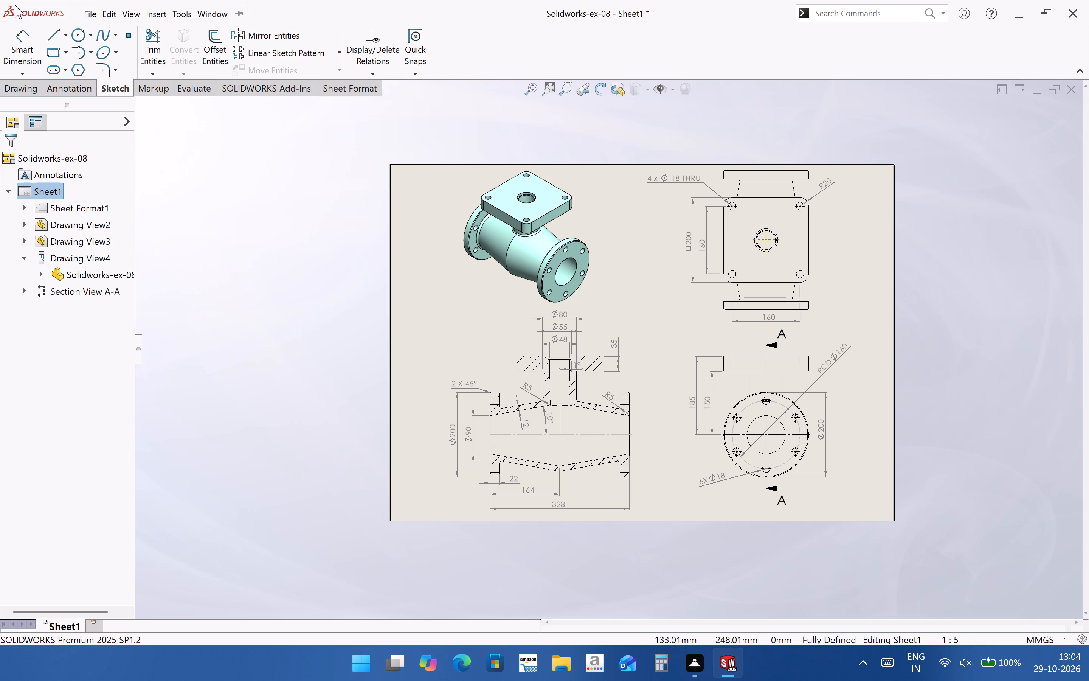
{"action": "left_click", "coordinate": [138, 113]}
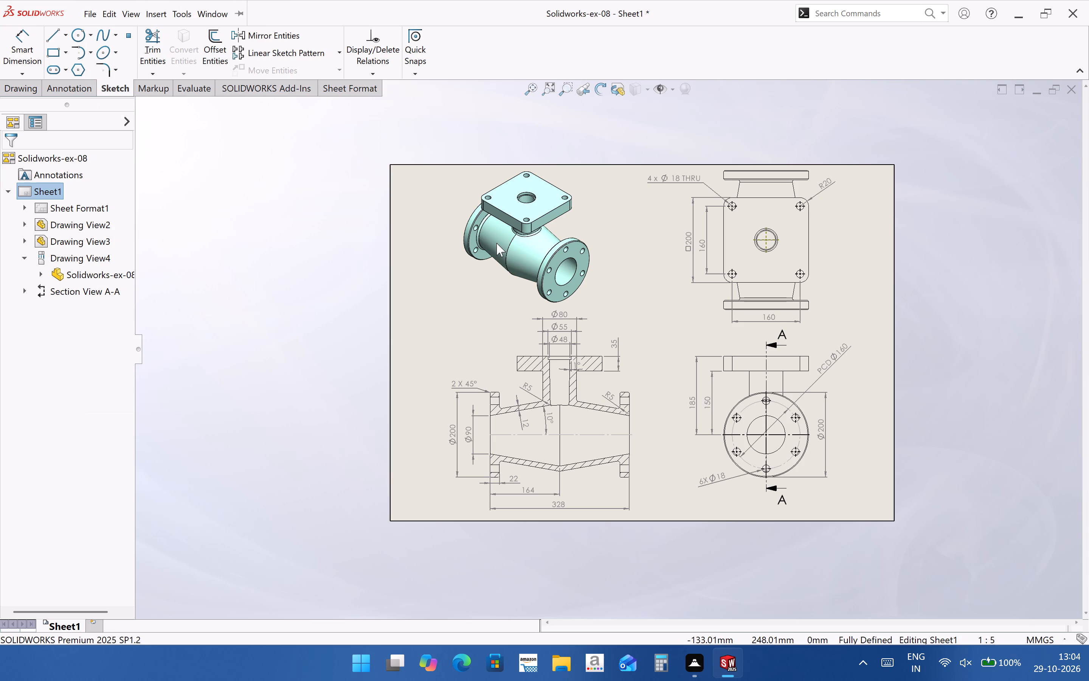
{"action": "left_click", "coordinate": [552, 353]}
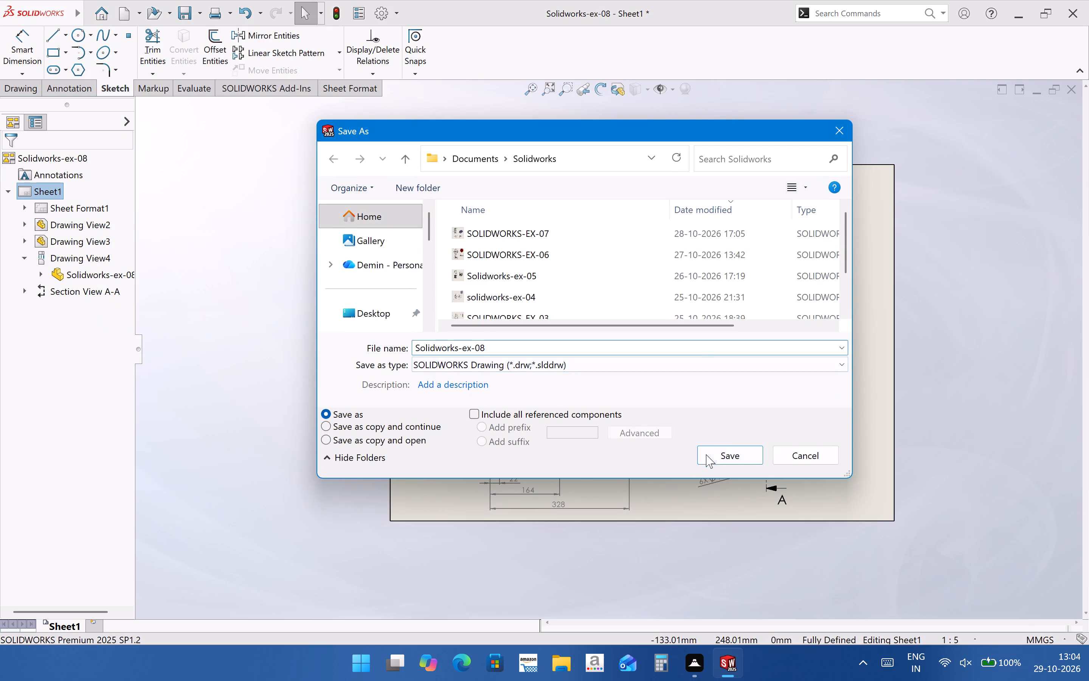
{"action": "left_click", "coordinate": [709, 452]}
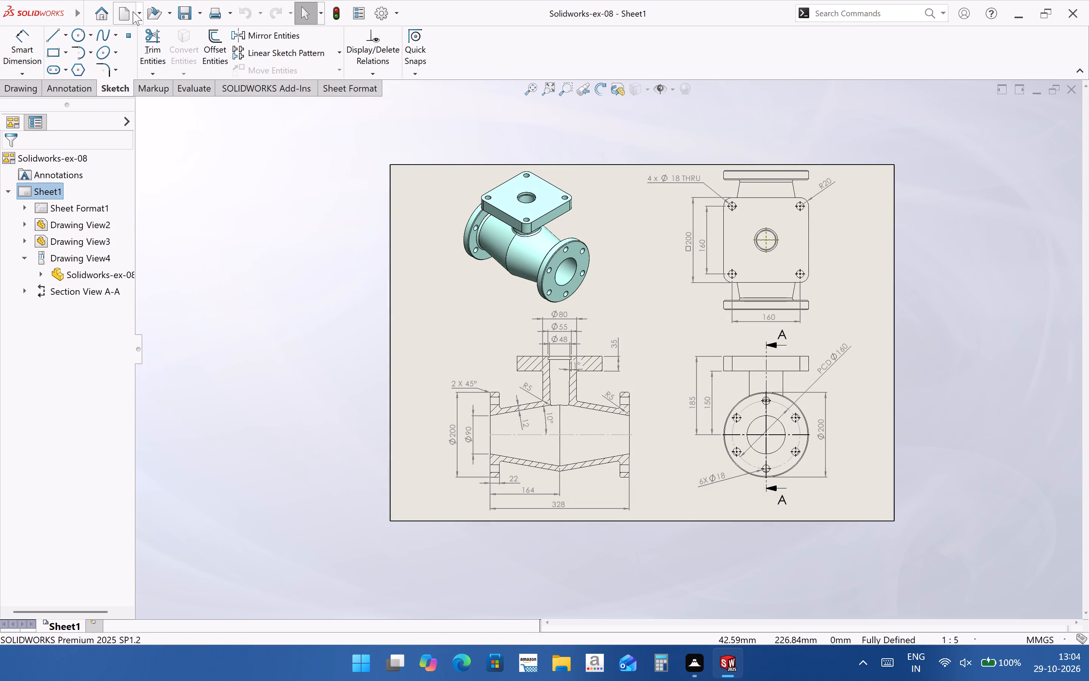
Save a PDF copy of the drawing as Solidworks-ex-08 in the Documents > Solidworks folder.
{"action": "left_click", "coordinate": [112, 131]}
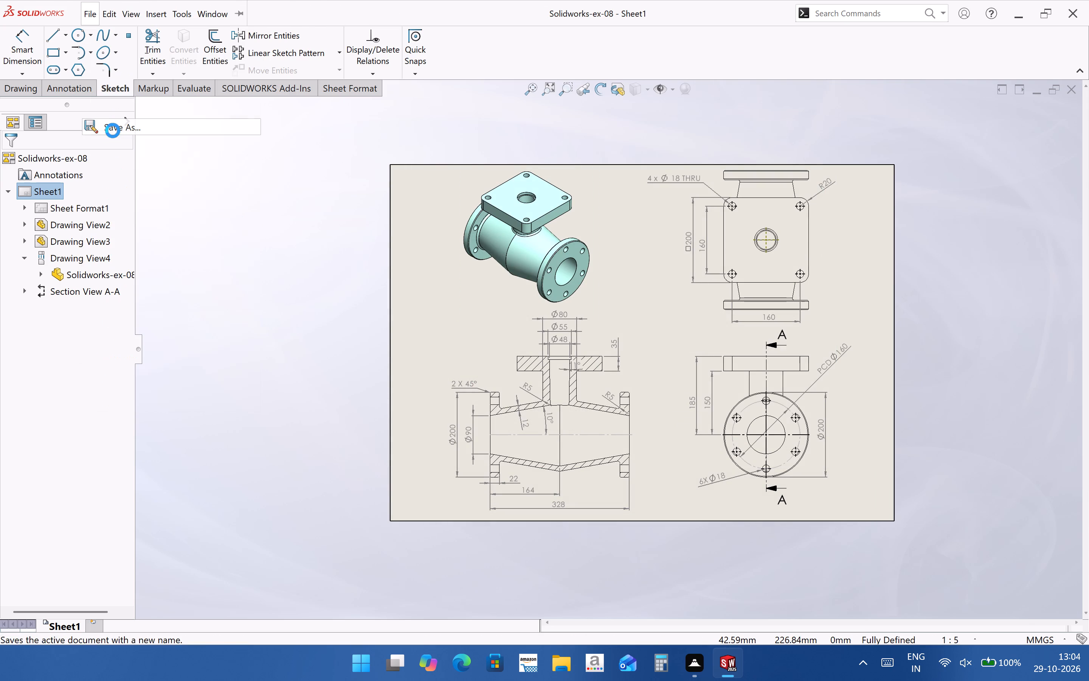
{"action": "left_click", "coordinate": [524, 360]}
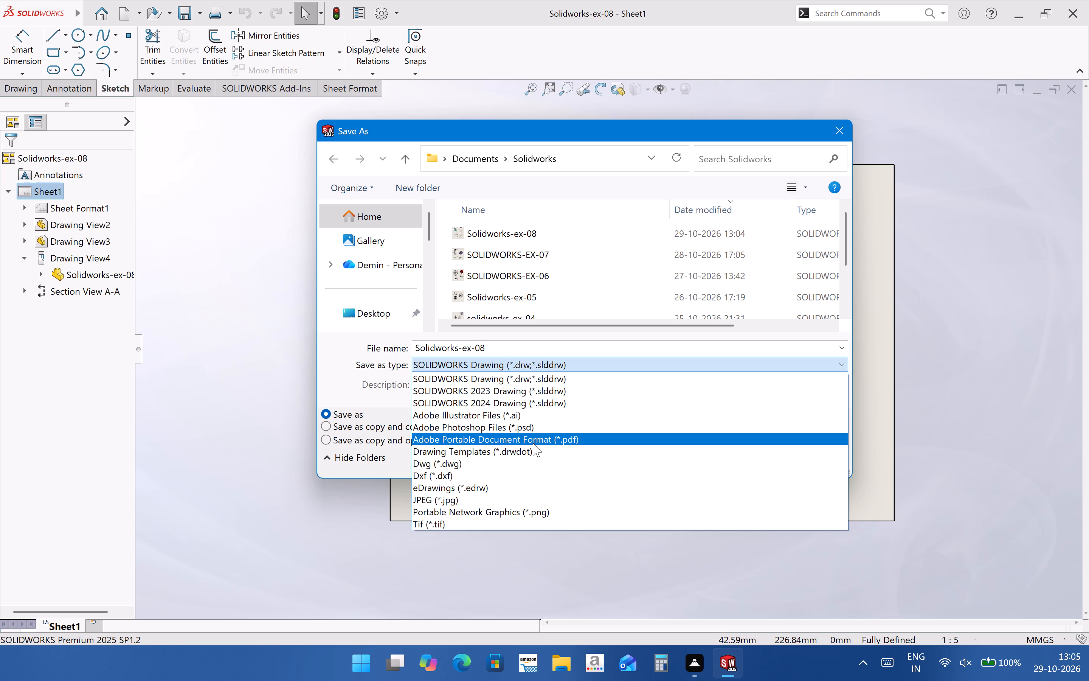
{"action": "left_click", "coordinate": [533, 443]}
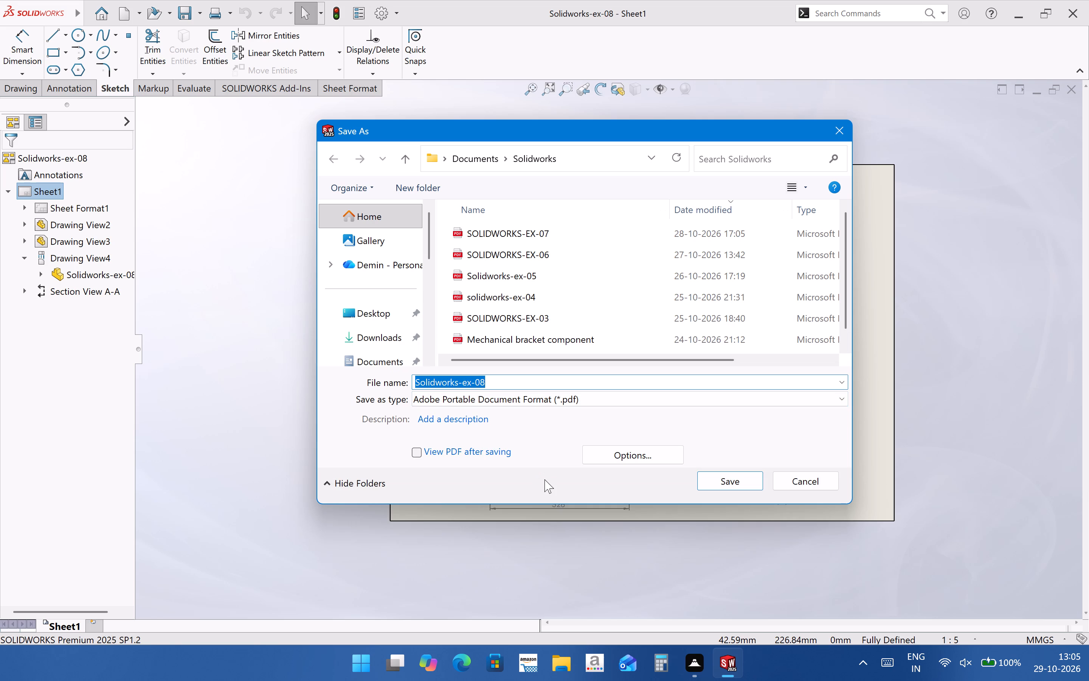
{"action": "left_click", "coordinate": [543, 396]}
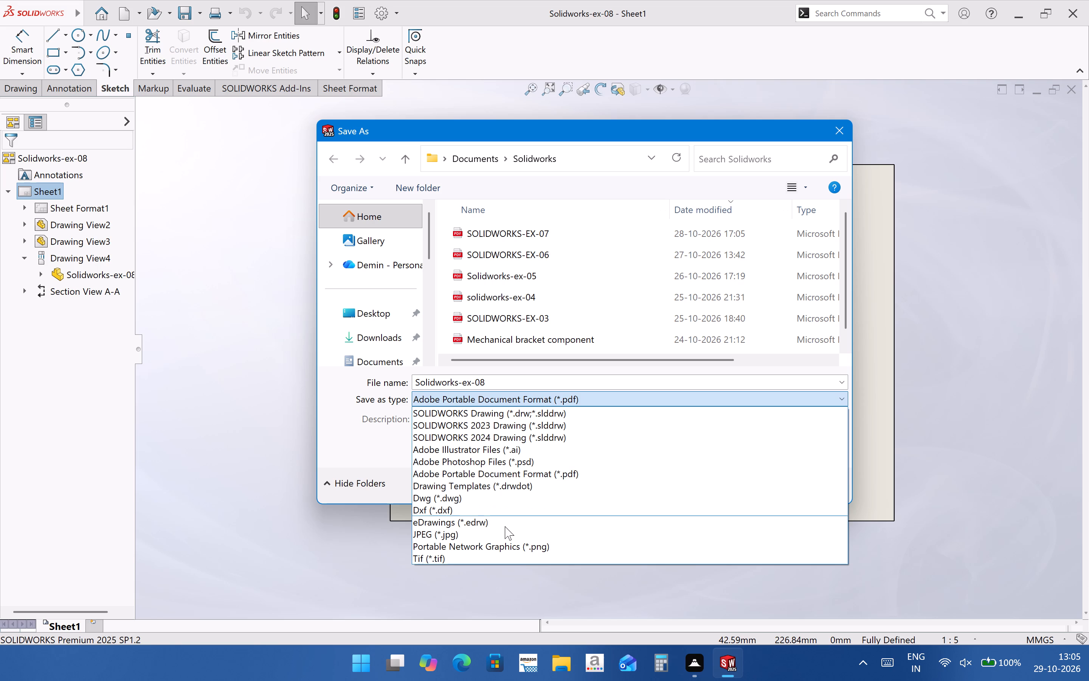
{"action": "scroll", "coordinate": [505, 526], "scroll_direction": "down", "scroll_amount": 2}
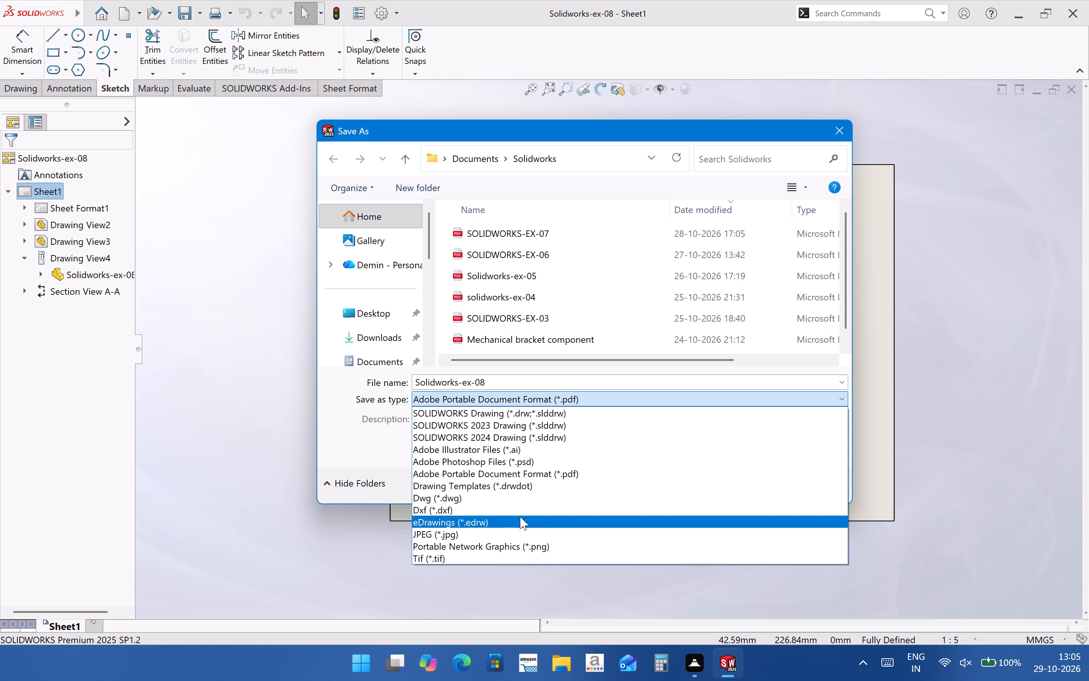
{"action": "left_click", "coordinate": [575, 471]}
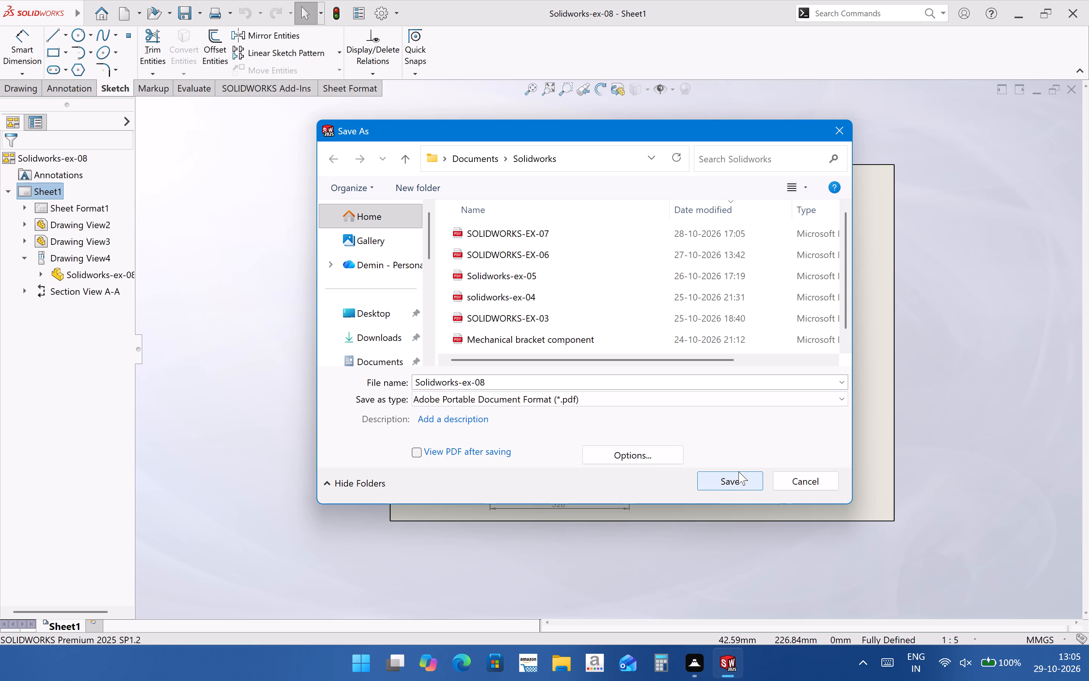
{"action": "left_click", "coordinate": [740, 479]}
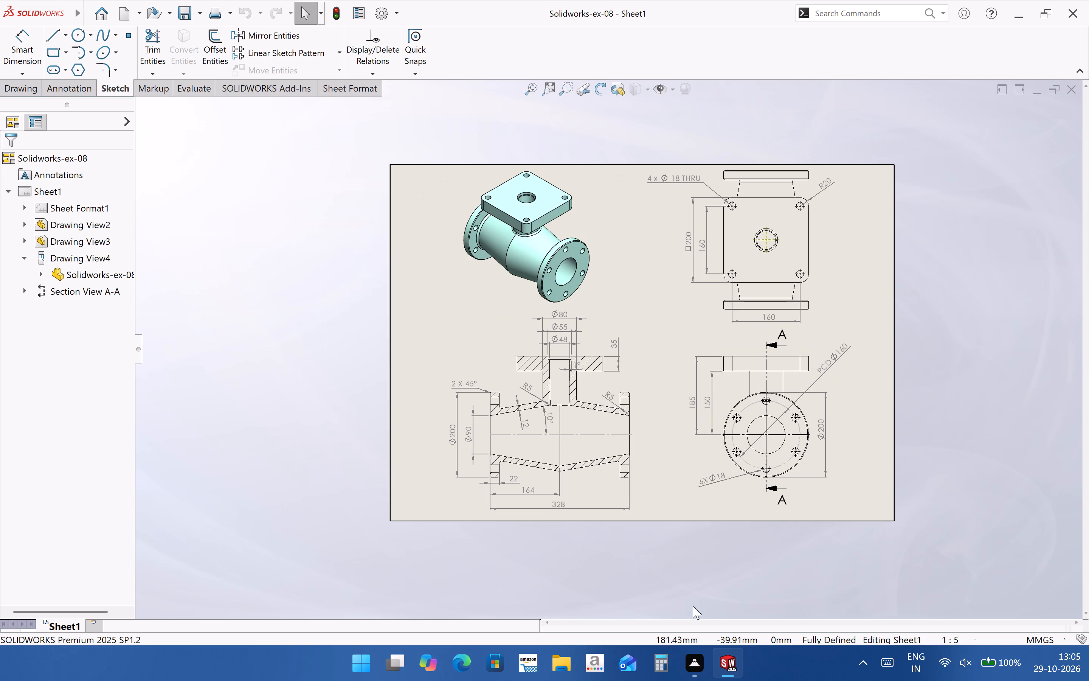
Switch to File Explorer and open the Solidworks-ex-08 PDF from the Documents > Solidworks folder.
{"action": "left_click", "coordinate": [561, 667]}
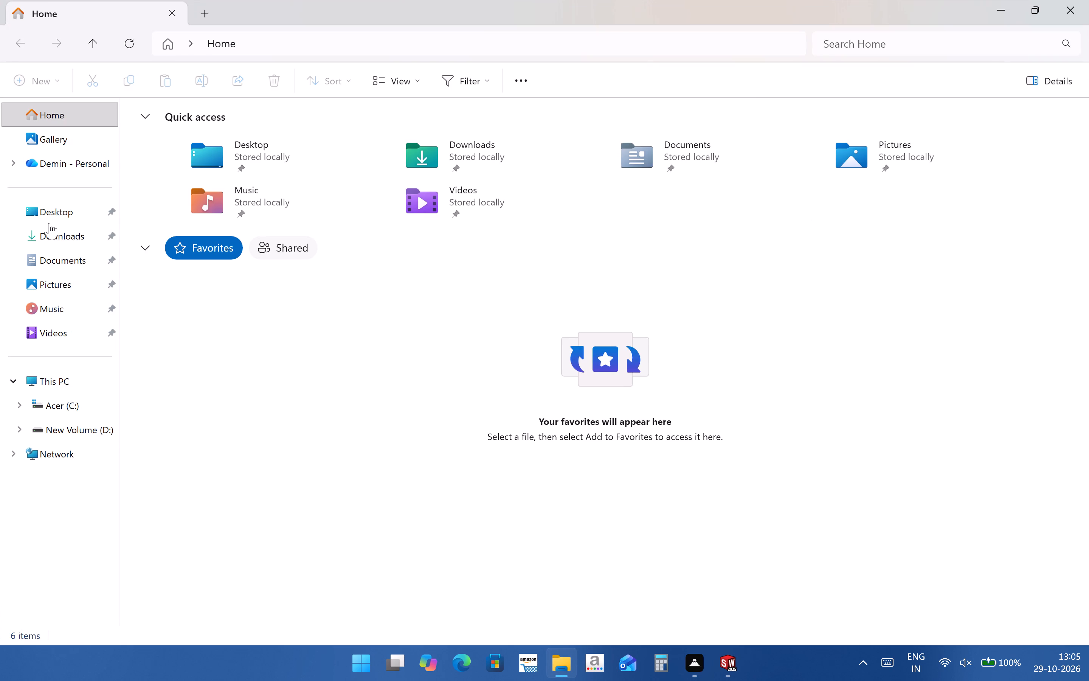
{"action": "left_click", "coordinate": [66, 267]}
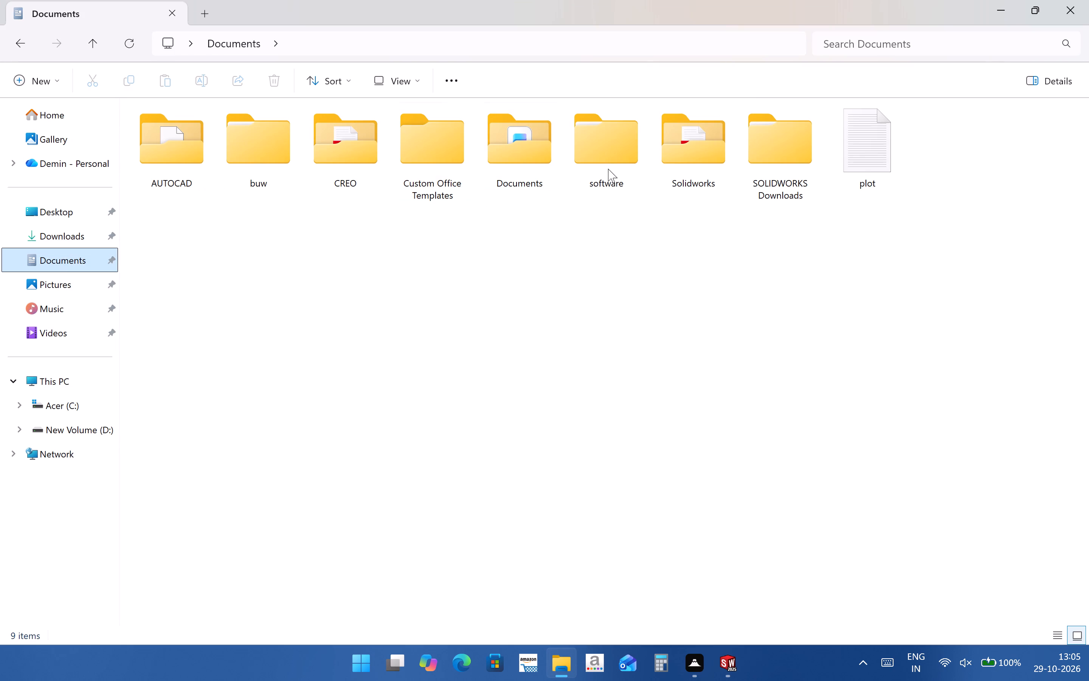
{"action": "double_click", "coordinate": [678, 181]}
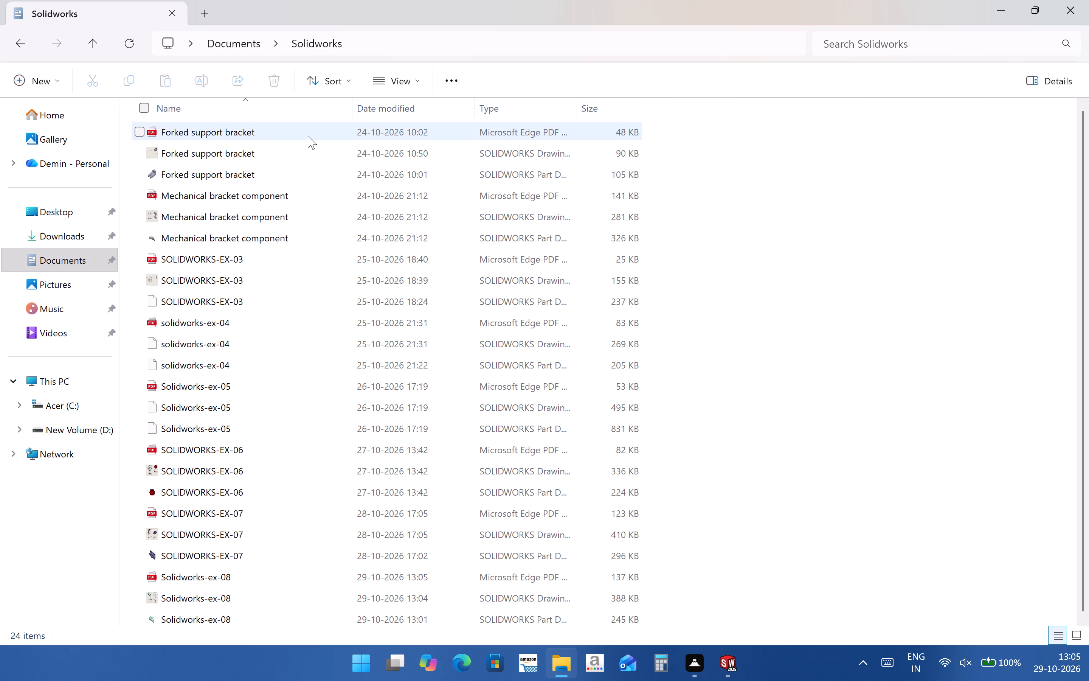
{"action": "scroll", "coordinate": [344, 482], "scroll_direction": "down", "scroll_amount": 4}
{"action": "double_click", "coordinate": [334, 568]}
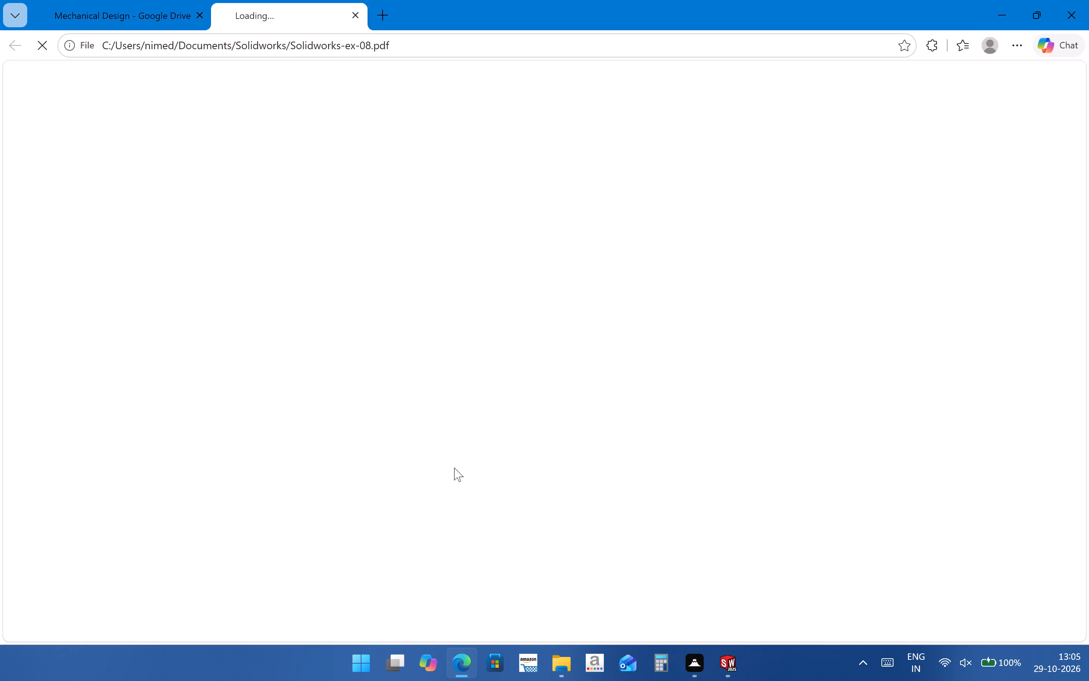
Examine the views and dimensions of the flanged pipe fitting across the whole PDF page, and close the PDF and the browser.
{"action": "scroll", "coordinate": [453, 468], "scroll_direction": "down", "scroll_amount": 6}
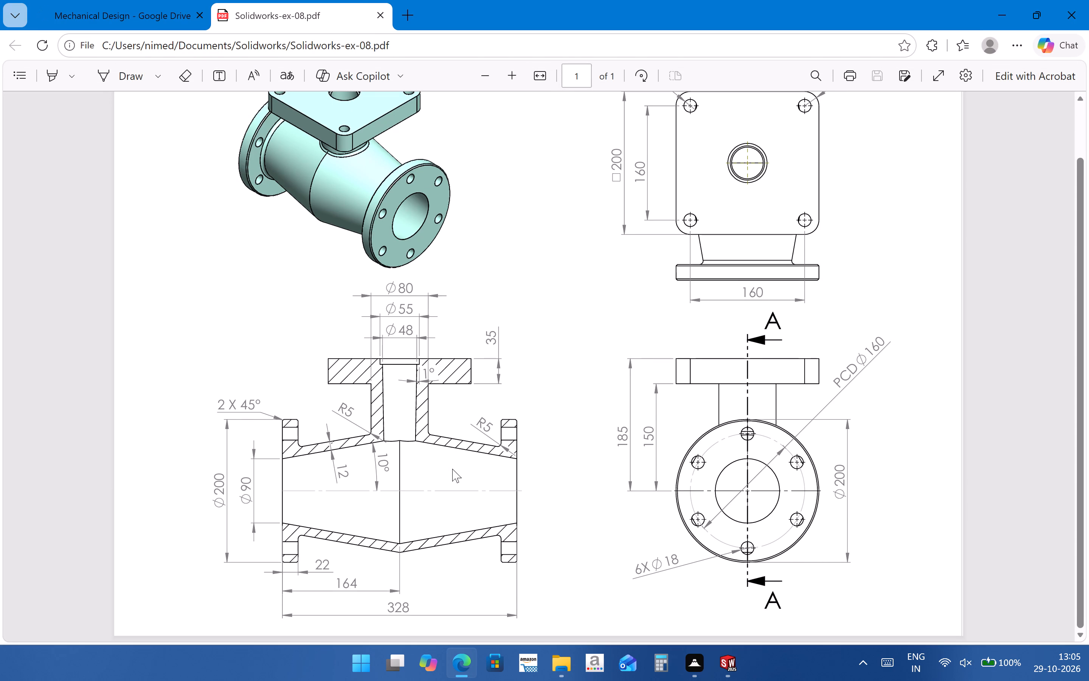
{"action": "scroll", "coordinate": [452, 469], "scroll_direction": "up", "scroll_amount": 3}
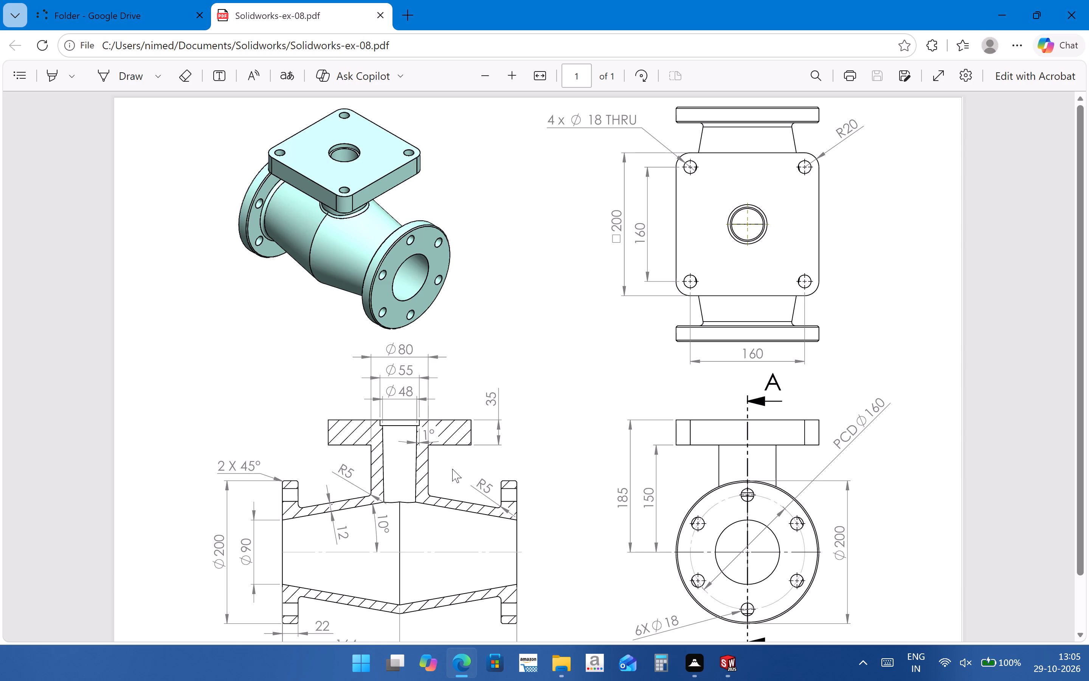
{"action": "scroll", "coordinate": [452, 469], "scroll_direction": "down", "scroll_amount": 4}
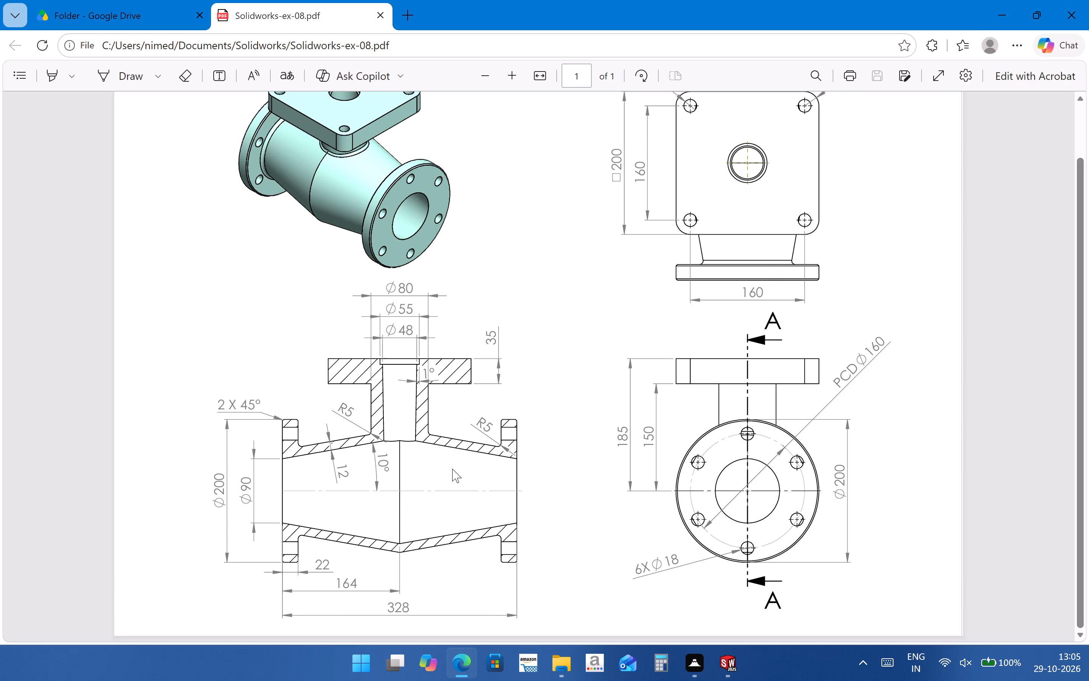
{"action": "scroll", "coordinate": [452, 469], "scroll_direction": "up", "scroll_amount": 2}
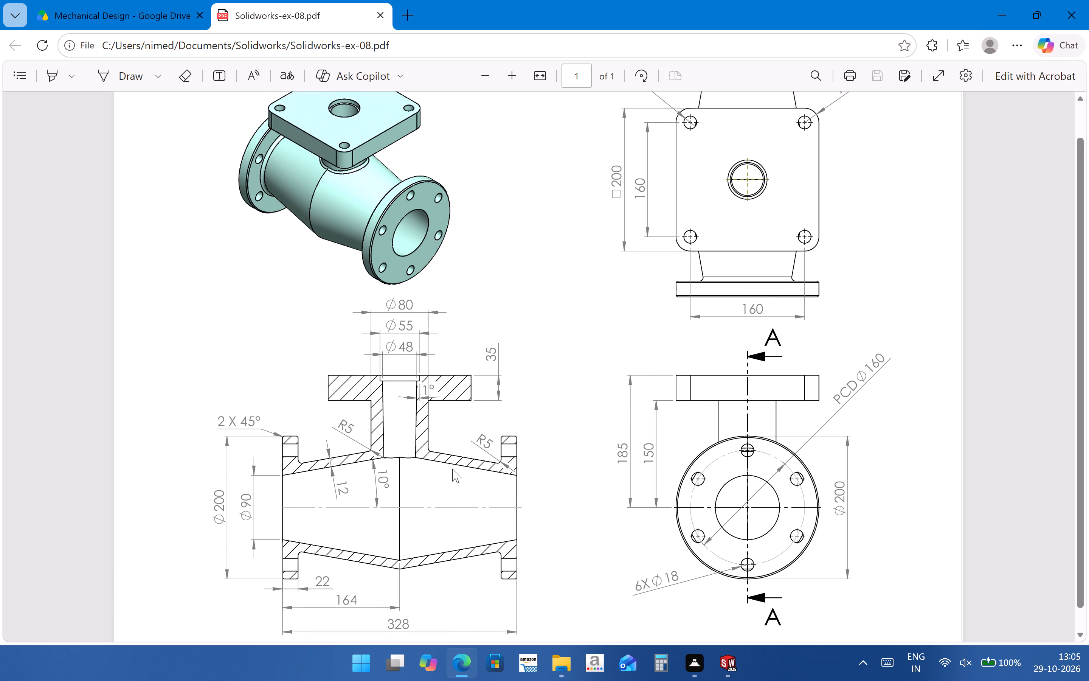
{"action": "scroll", "coordinate": [450, 469], "scroll_direction": "down", "scroll_amount": 2}
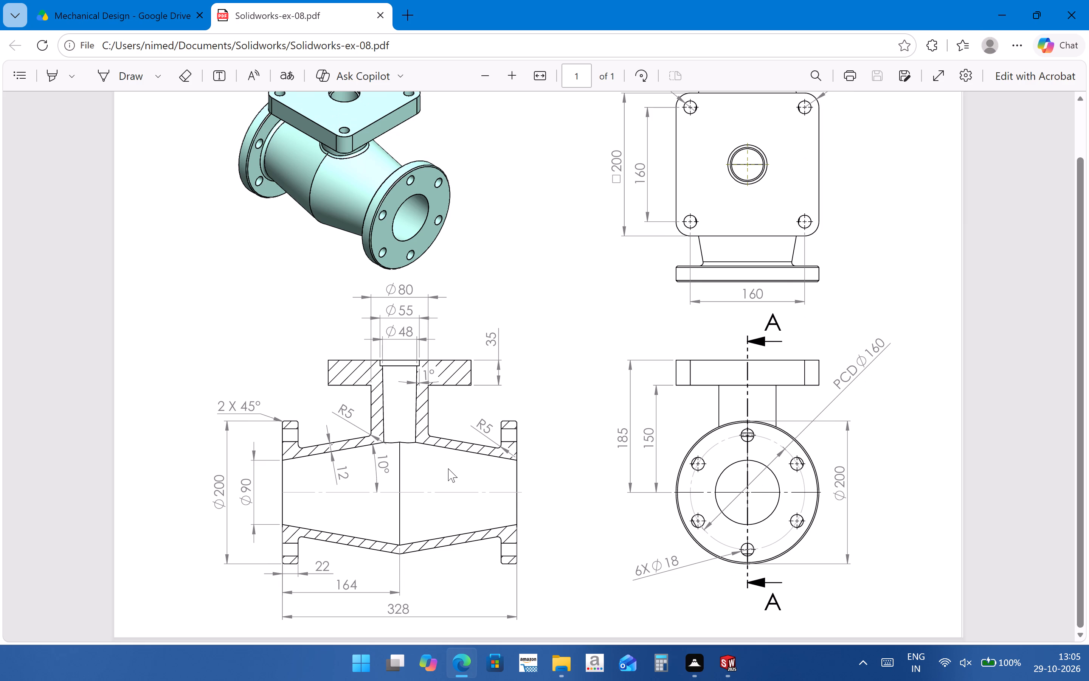
{"action": "left_click", "coordinate": [385, 19]}
{"action": "left_click", "coordinate": [1072, 11]}
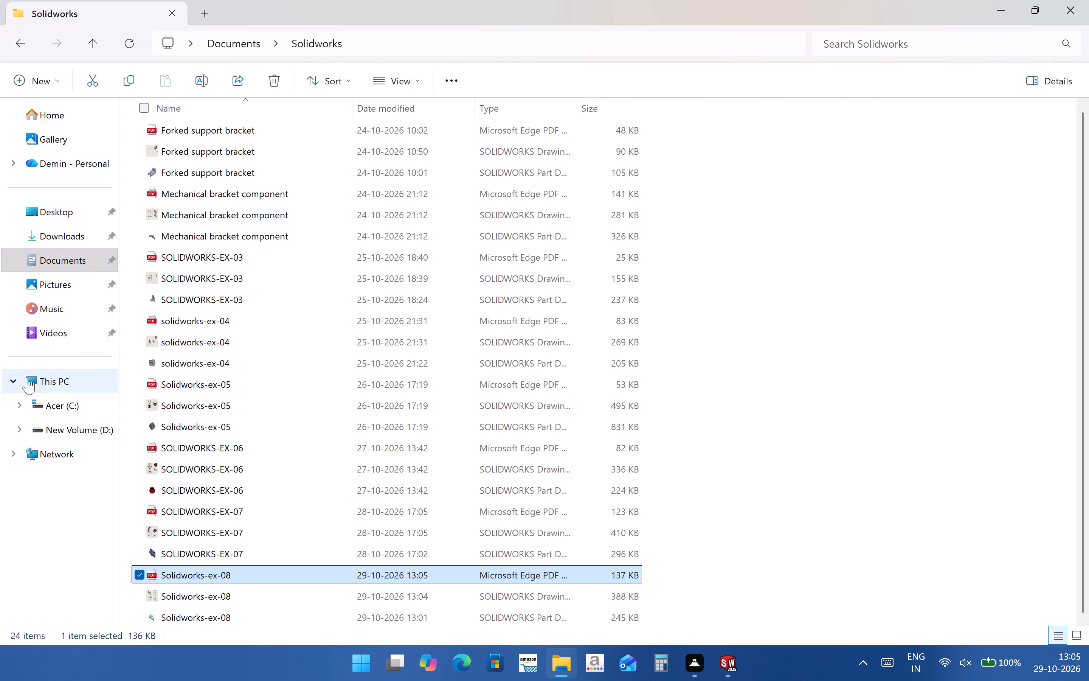